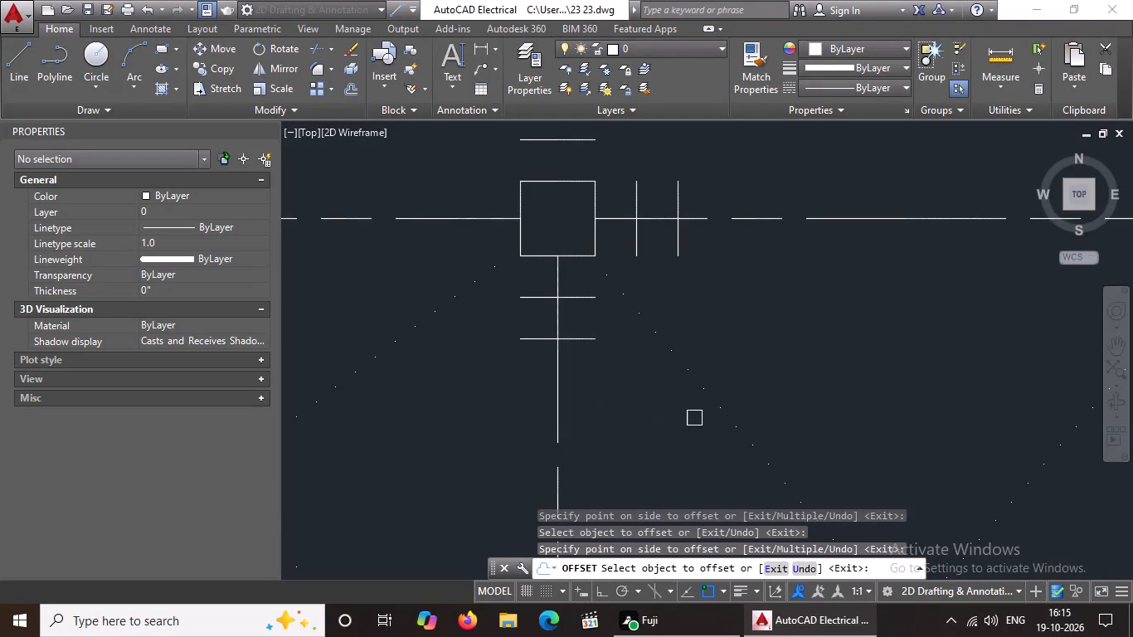
Offset the left edge of the third top-grid column outward twice at 5" spacing.
scroll(596, 313, down, 2)
scroll(572, 278, up, 2)
click(556, 245)
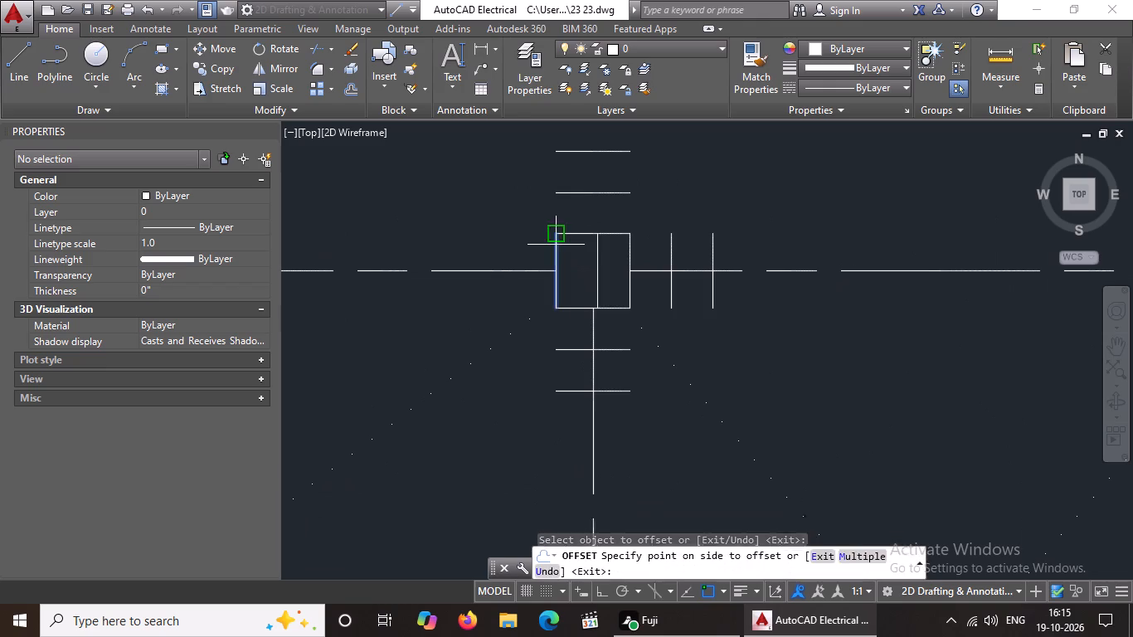
click(543, 245)
click(518, 254)
click(469, 256)
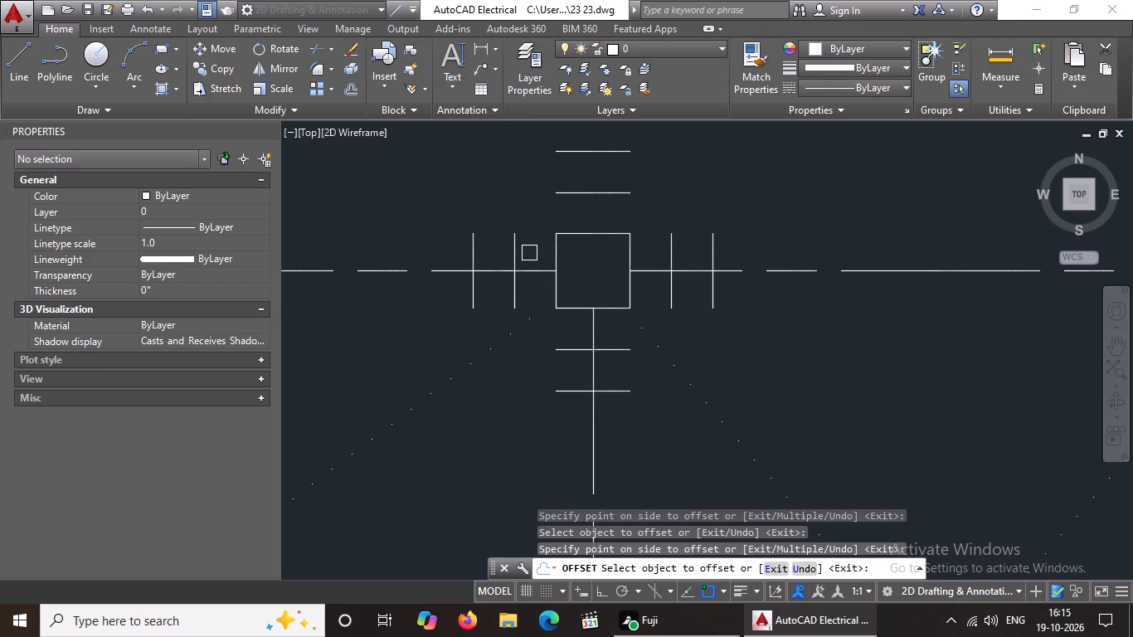
Offset the bottom and left edges of the lowest column on the third column's vertical grid line outward twice each at 5" spacing.
scroll(529, 253, down, 3)
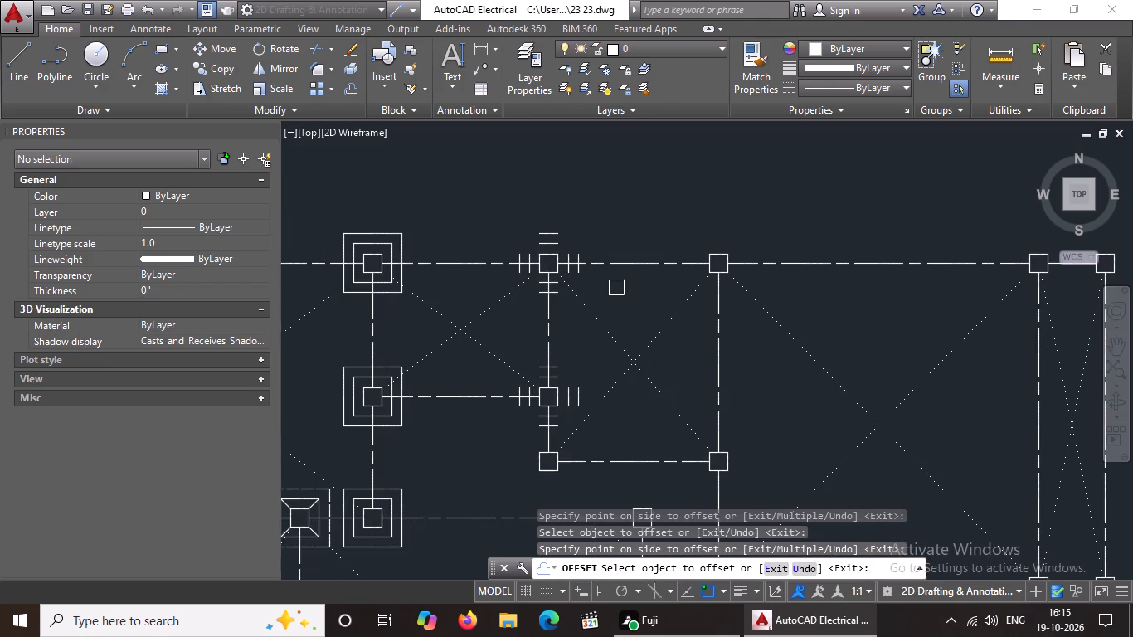
scroll(620, 348, down, 1)
scroll(599, 449, up, 4)
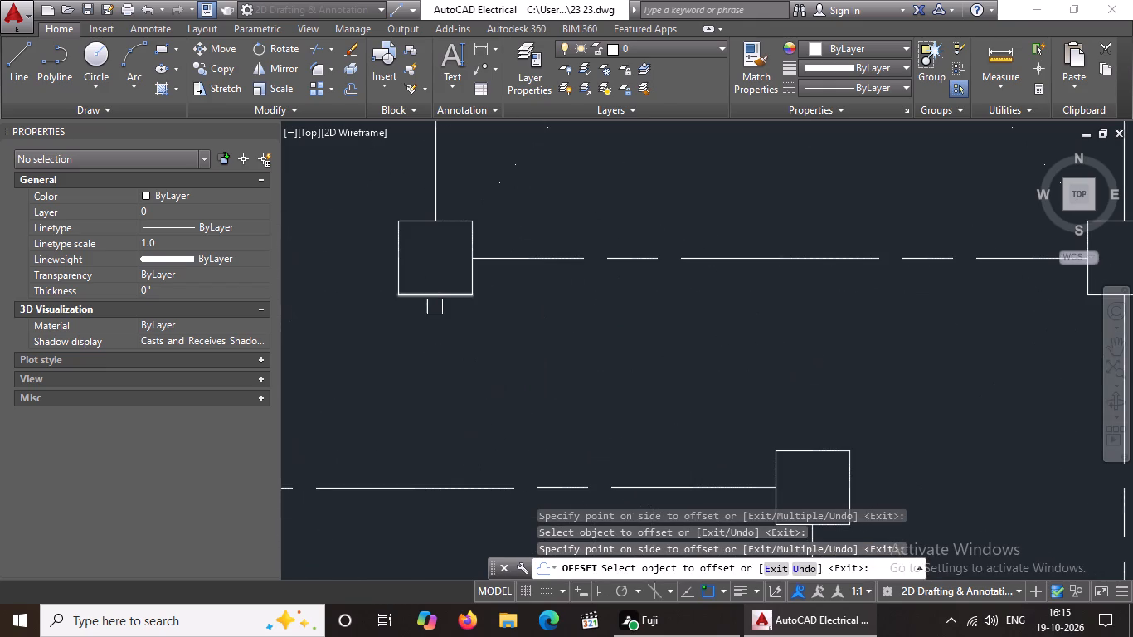
click(436, 300)
drag(450, 384, 450, 371)
drag(455, 337, 455, 343)
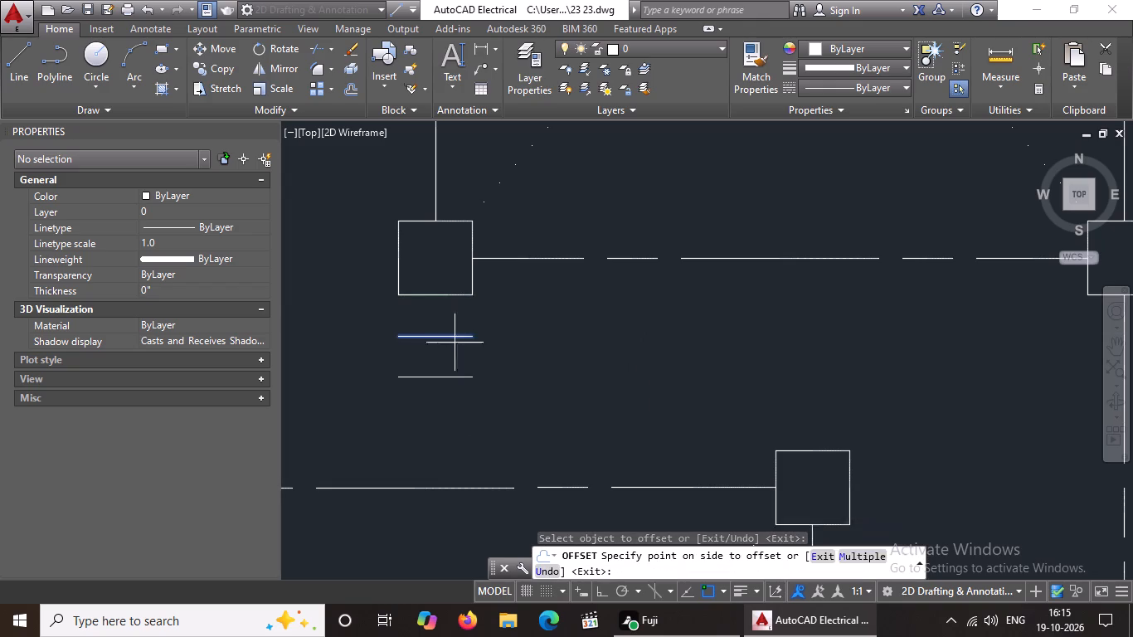
drag(455, 343, 458, 394)
click(458, 394)
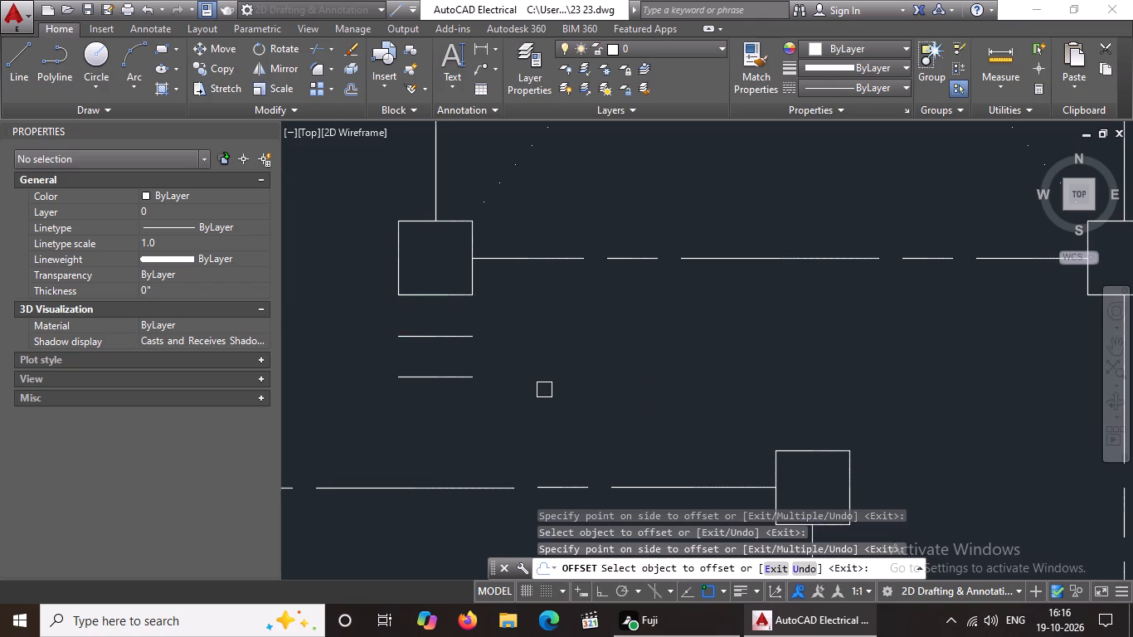
scroll(544, 390, down, 2)
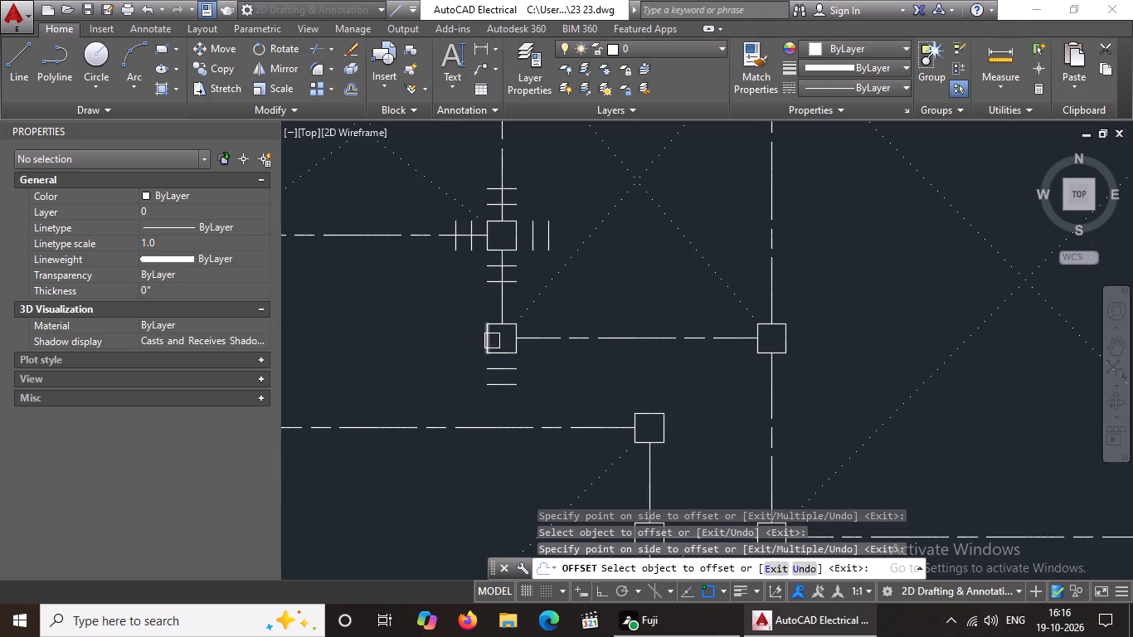
click(492, 340)
click(462, 339)
drag(472, 340, 454, 347)
click(397, 356)
Offset the top and right edges of that same lowest column outward twice each at 5" spacing.
scroll(450, 324, up, 2)
click(562, 316)
click(546, 264)
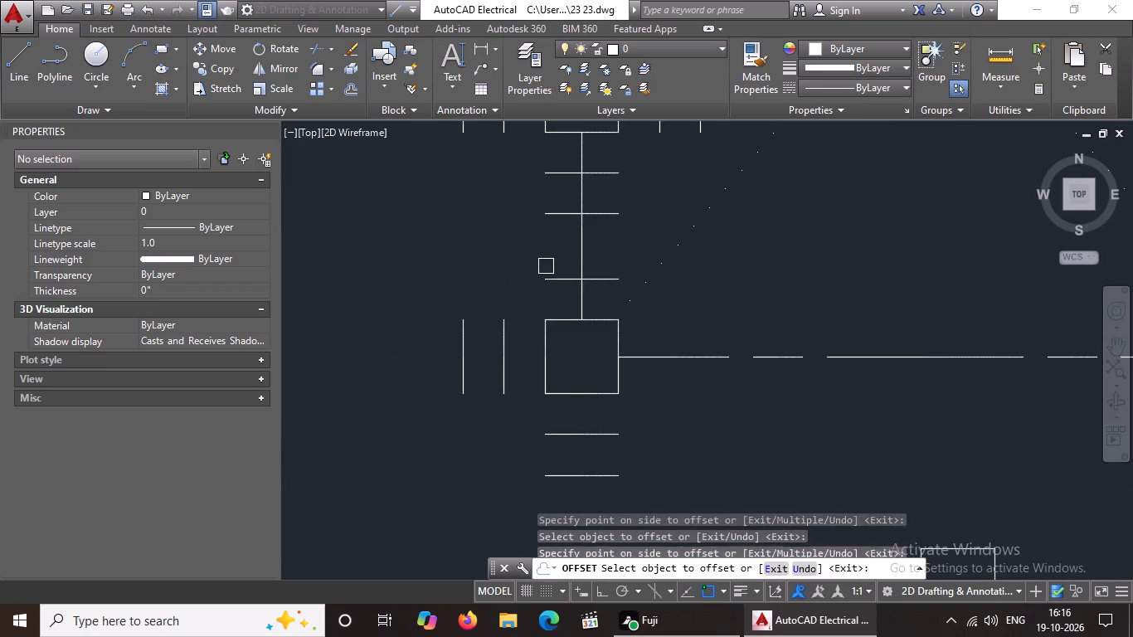
click(550, 280)
click(550, 241)
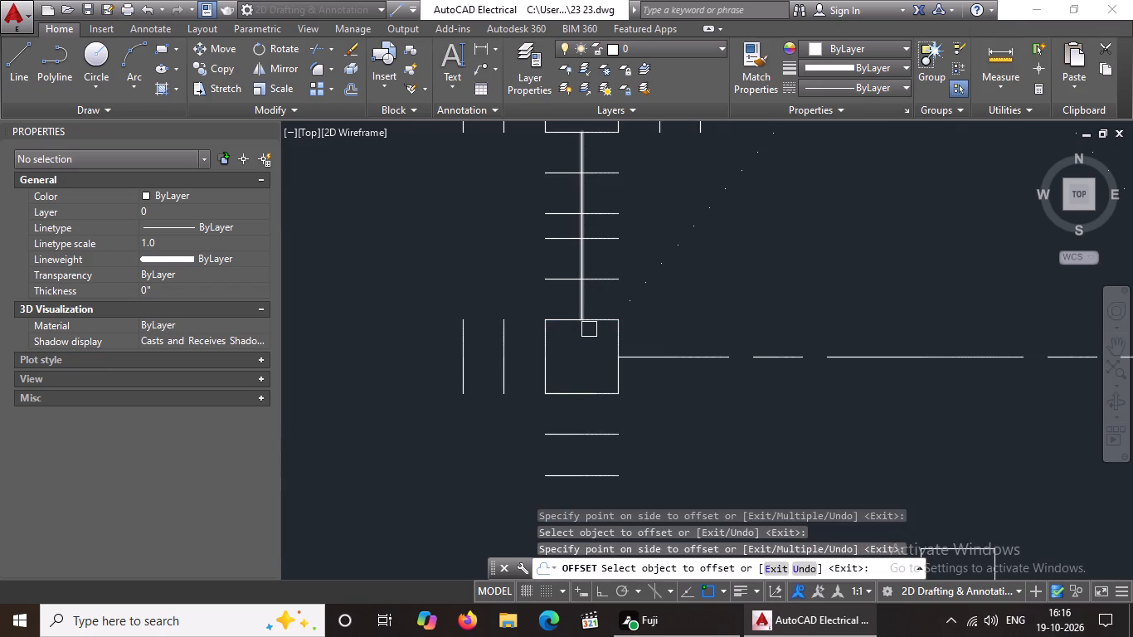
drag(619, 381, 626, 382)
drag(718, 382, 709, 385)
click(659, 377)
click(703, 377)
Offset the top edge of the fourth column on the top grid line outward twice at 5" spacing.
scroll(703, 377, down, 3)
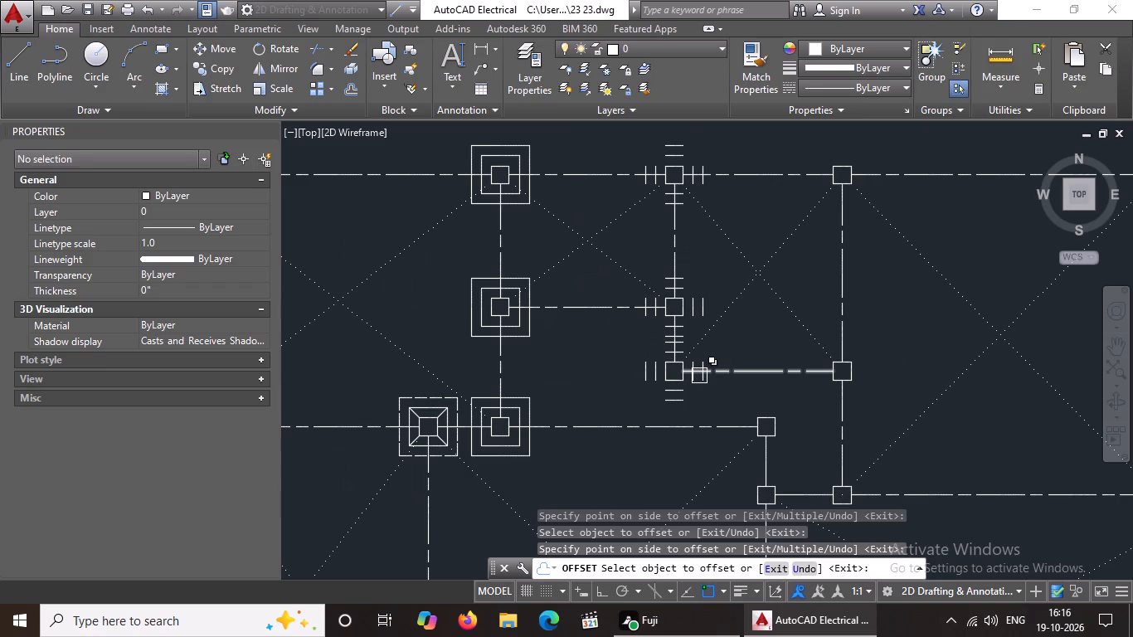
scroll(699, 376, down, 1)
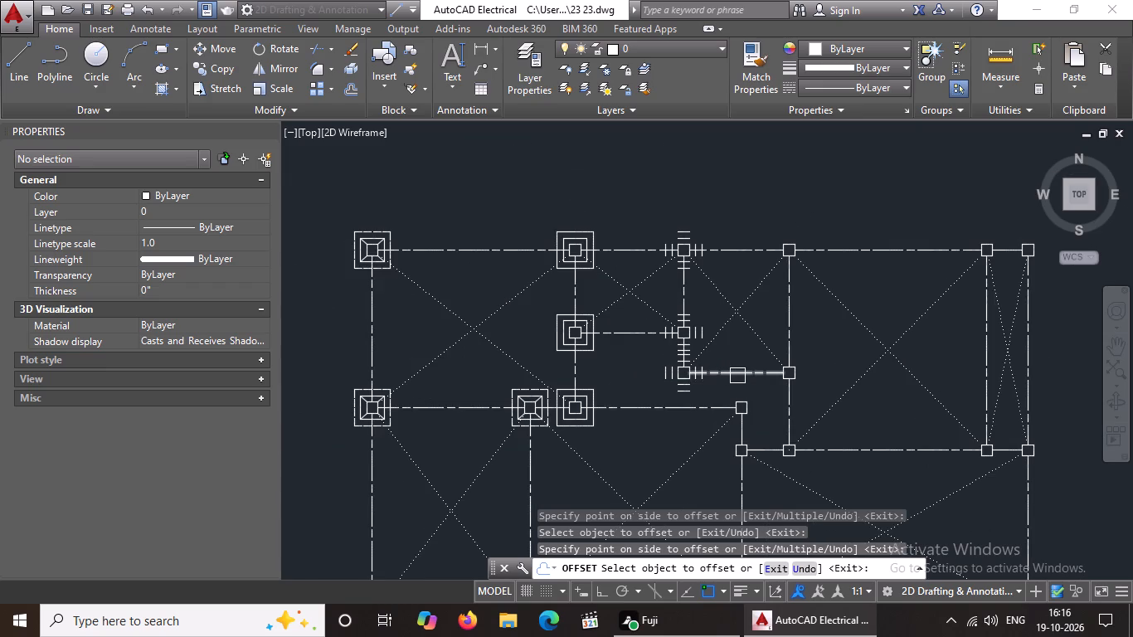
scroll(707, 381, down, 2)
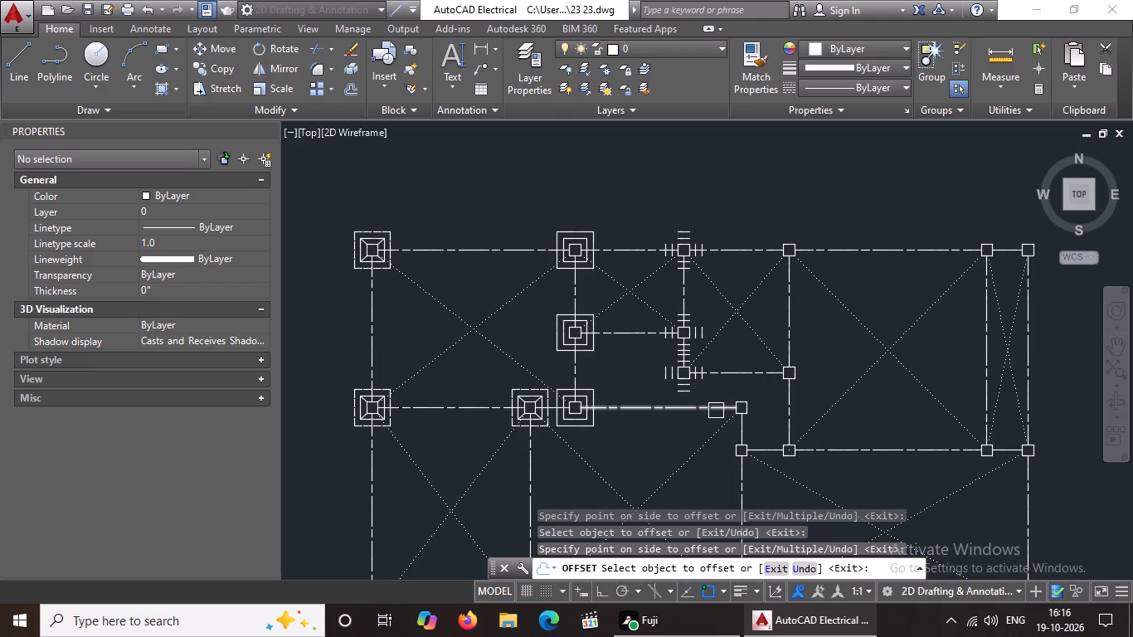
scroll(716, 411, down, 4)
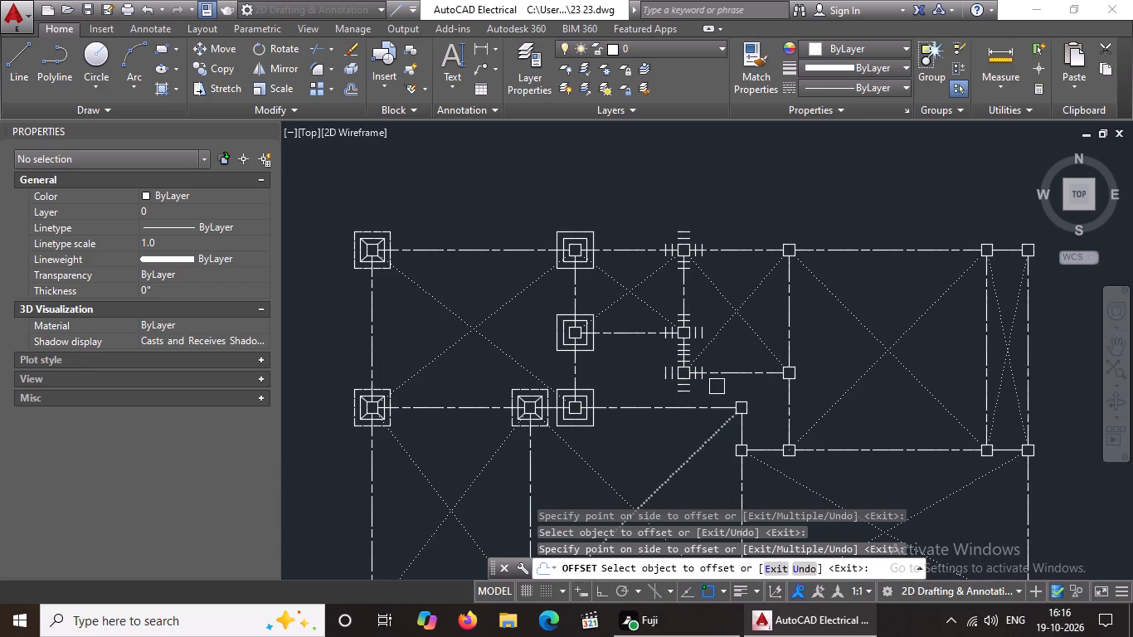
middle_drag(709, 370, 701, 237)
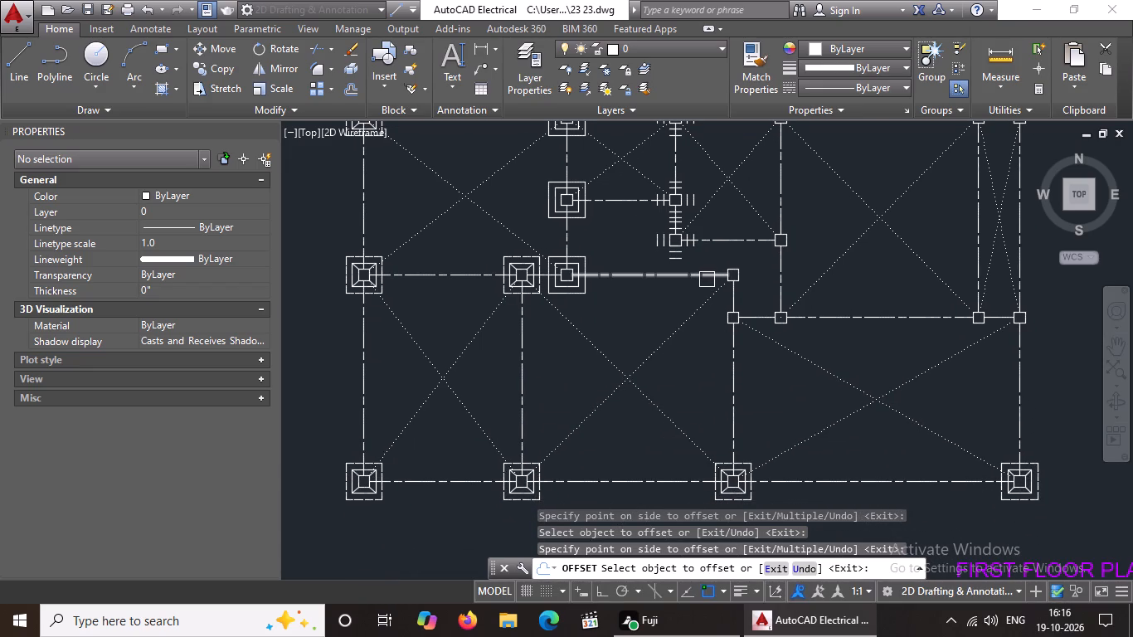
middle_drag(707, 280, 671, 426)
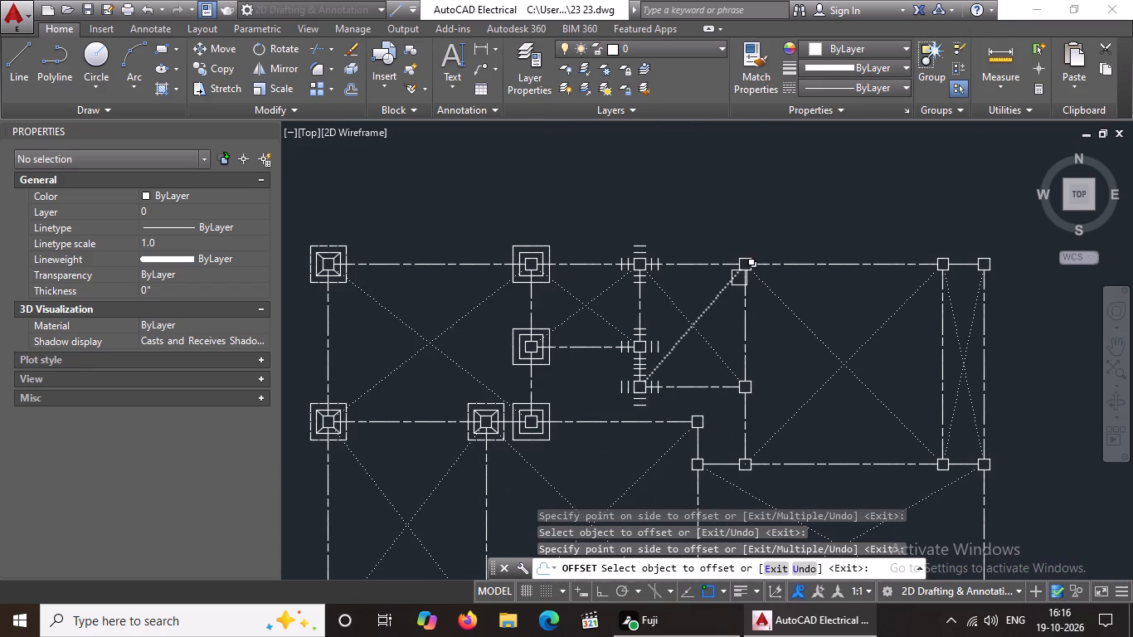
scroll(766, 256, up, 3)
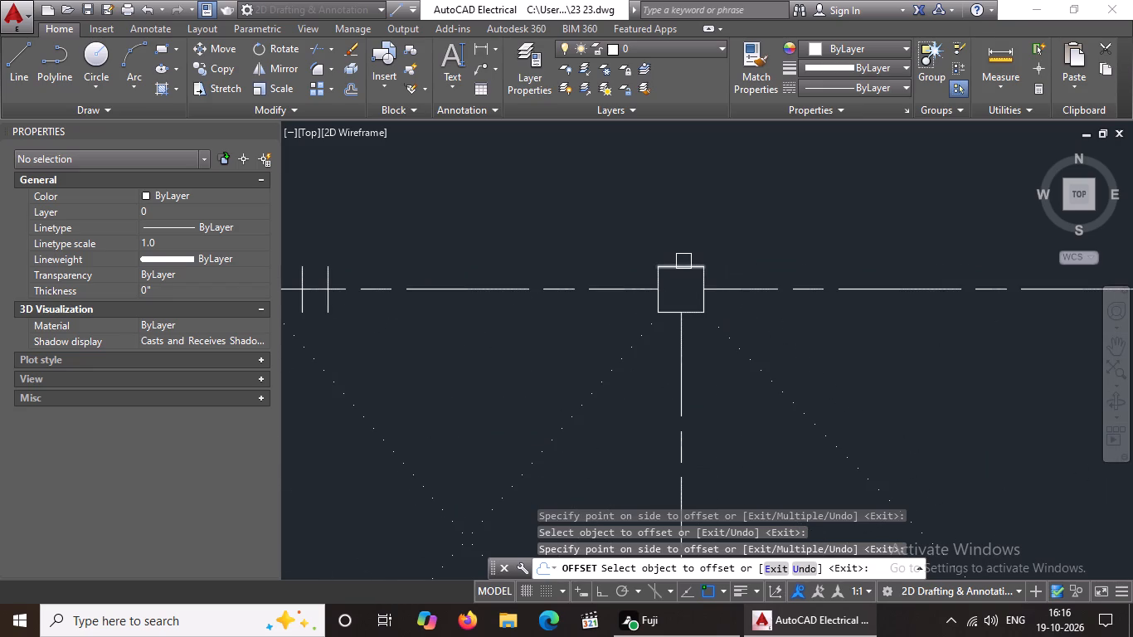
click(683, 265)
click(683, 238)
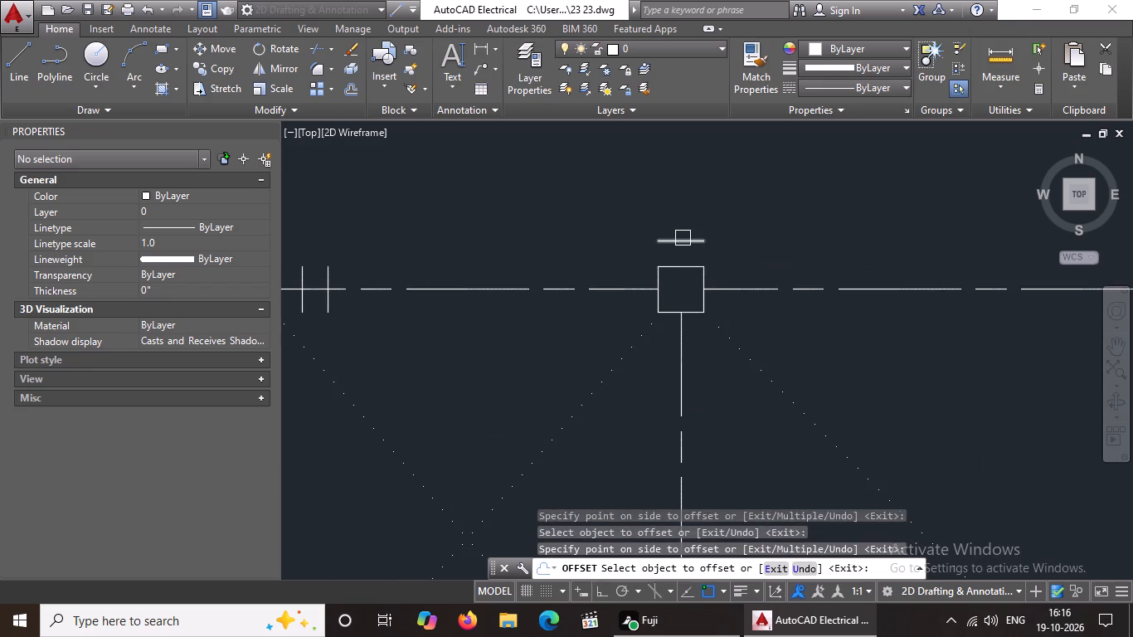
click(683, 238)
click(683, 211)
Offset the bottom and right edges of the fourth top-grid column outward twice each at 5" spacing.
scroll(670, 314, up, 1)
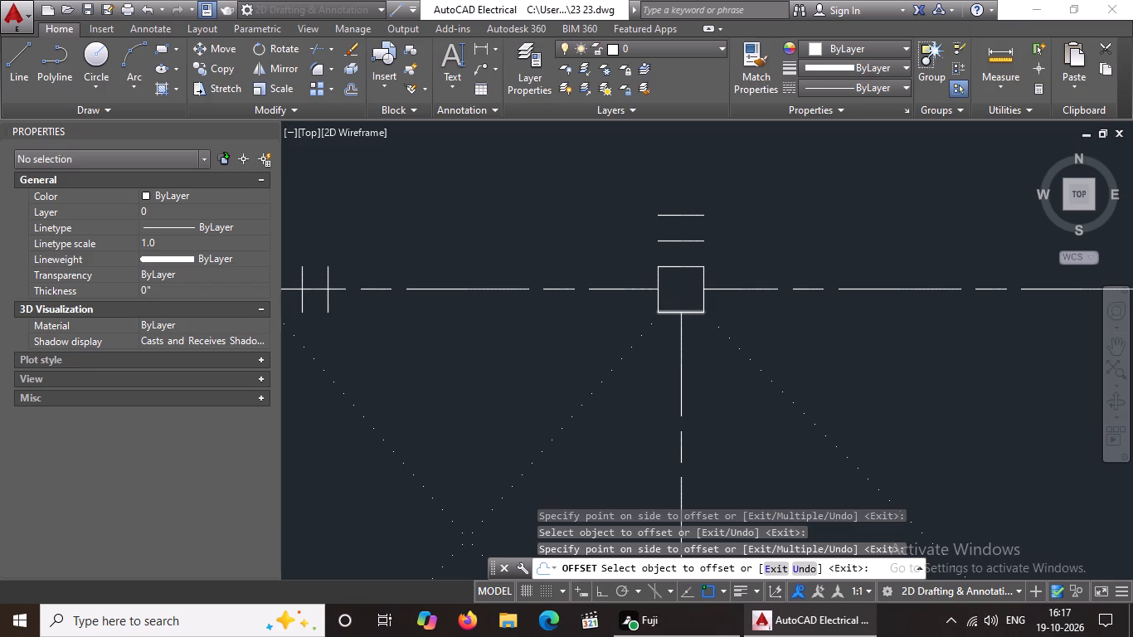
scroll(670, 314, up, 1)
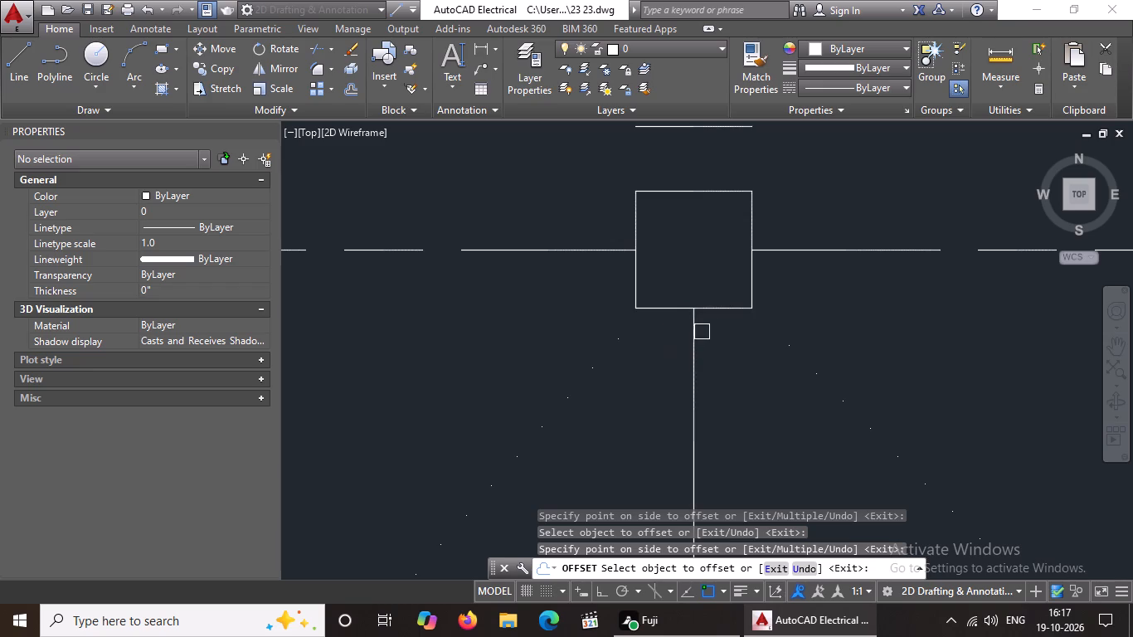
click(712, 311)
click(761, 392)
click(739, 374)
click(746, 454)
drag(753, 282, 771, 278)
click(820, 276)
drag(814, 281, 825, 279)
click(862, 272)
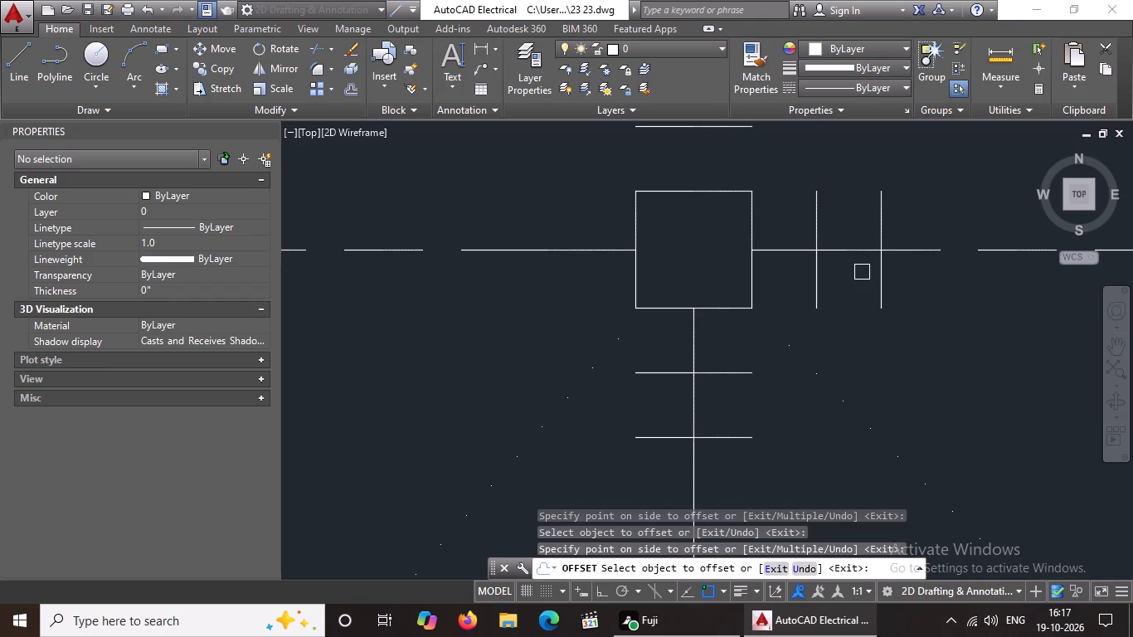
Offset the left edge of the fourth top-grid column outward twice at 5" spacing.
scroll(847, 285, down, 1)
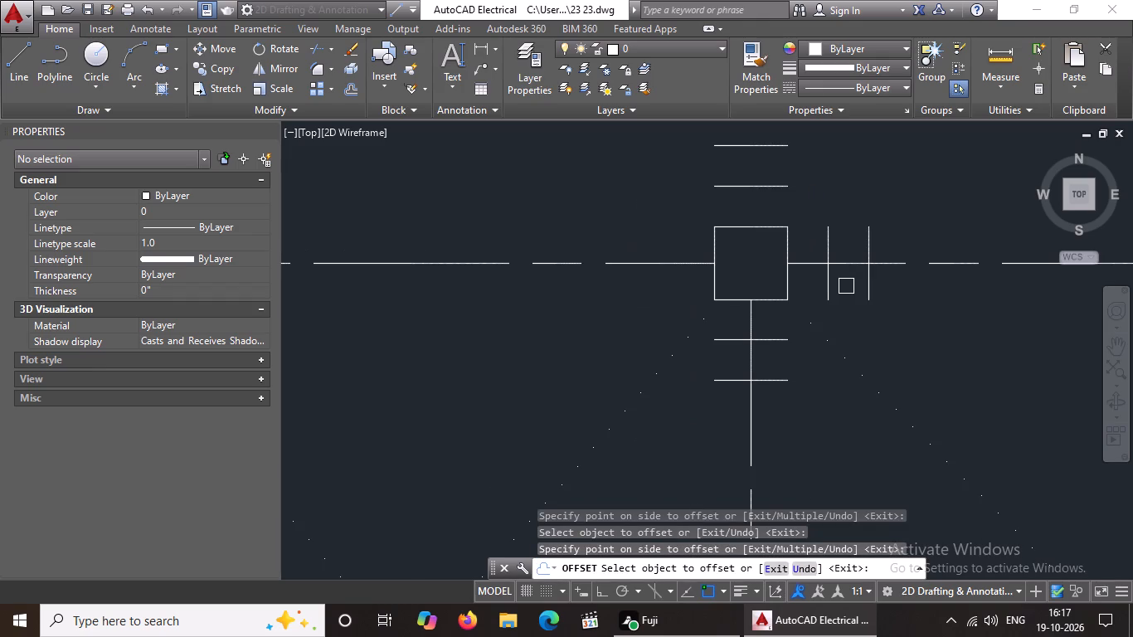
click(712, 282)
click(701, 283)
drag(678, 281, 601, 311)
click(508, 346)
Offset the top and right edges of the column directly below the fourth top-grid column outward twice each at 5" spacing.
scroll(508, 347, down, 4)
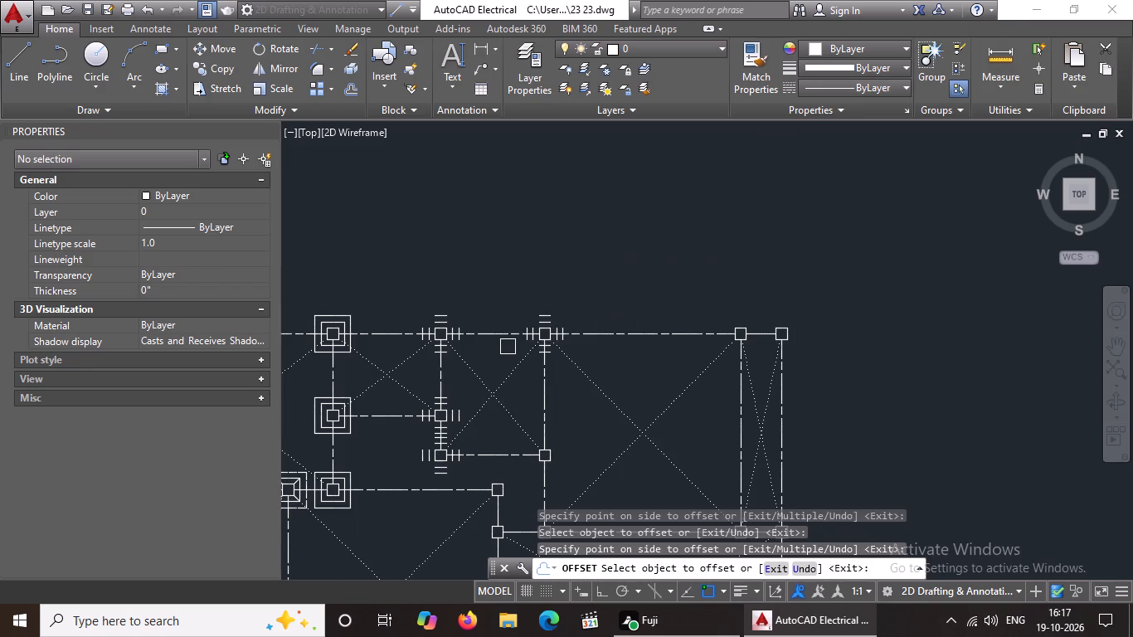
middle_drag(538, 415, 605, 347)
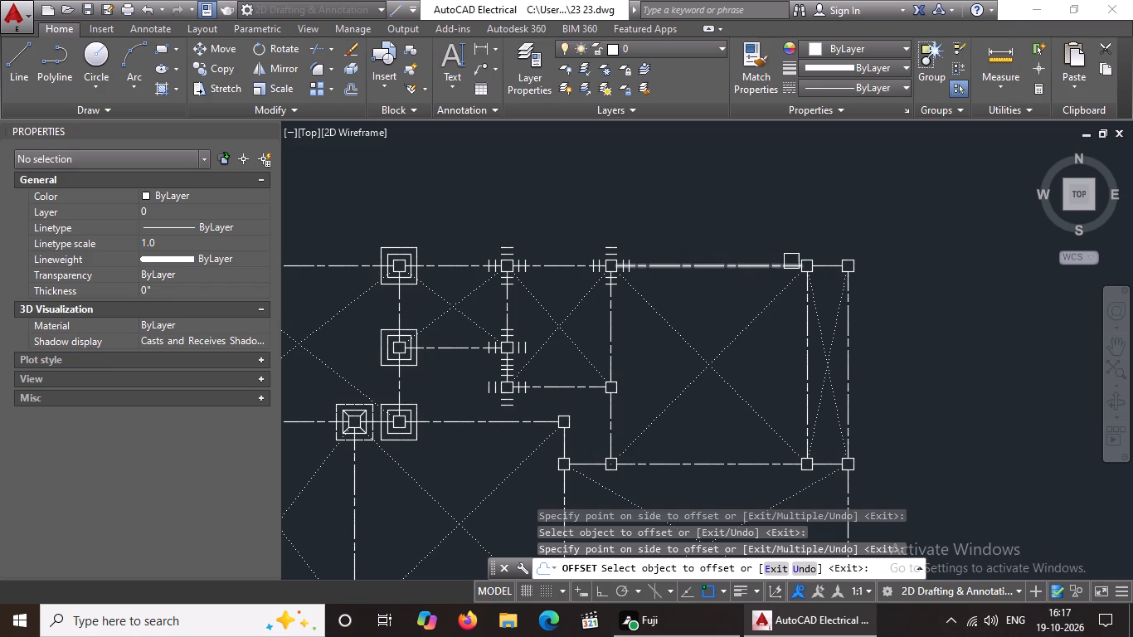
scroll(604, 373, up, 3)
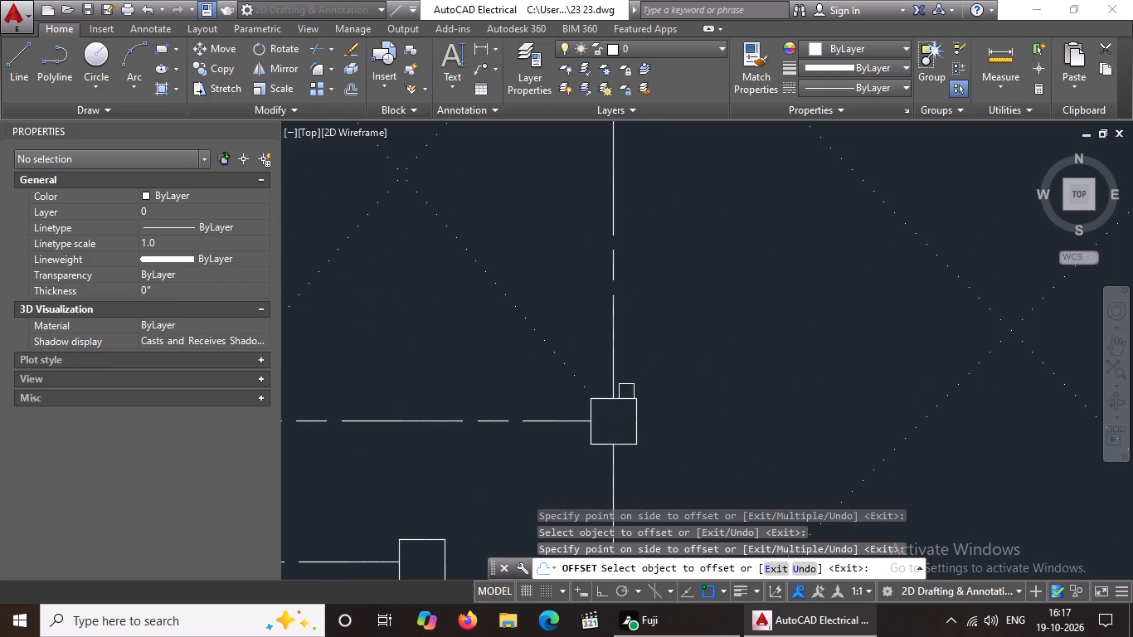
drag(627, 399, 631, 391)
click(638, 363)
click(632, 374)
click(639, 337)
click(639, 406)
click(682, 396)
drag(663, 420, 724, 427)
click(832, 446)
Offset the bottom edge of the column directly below the fourth top-grid column outward once by 5".
click(633, 450)
click(630, 479)
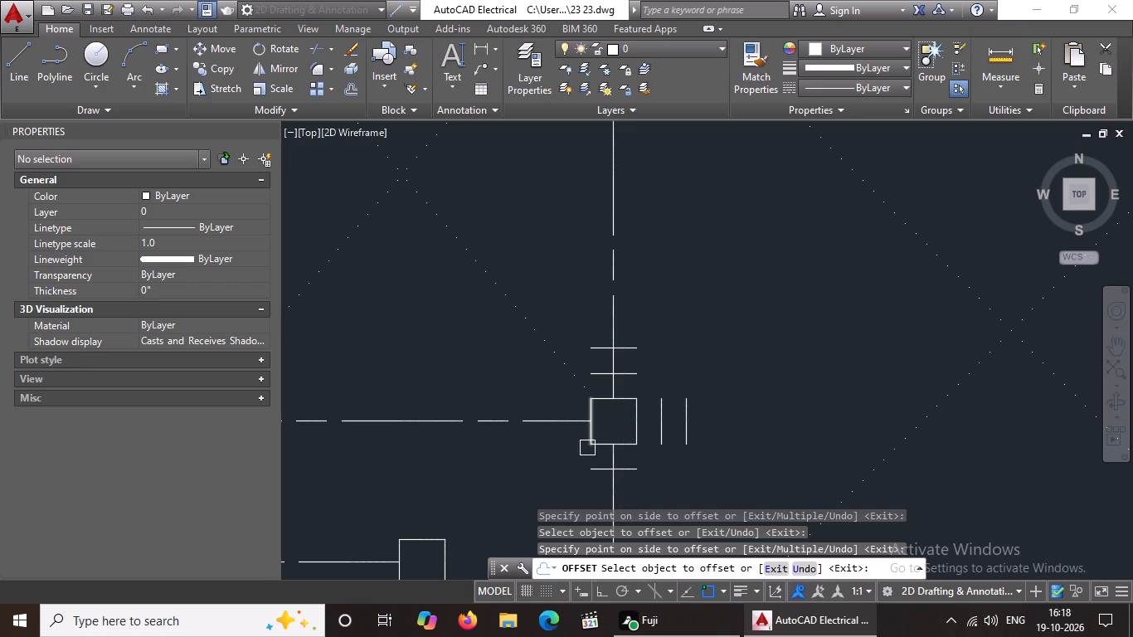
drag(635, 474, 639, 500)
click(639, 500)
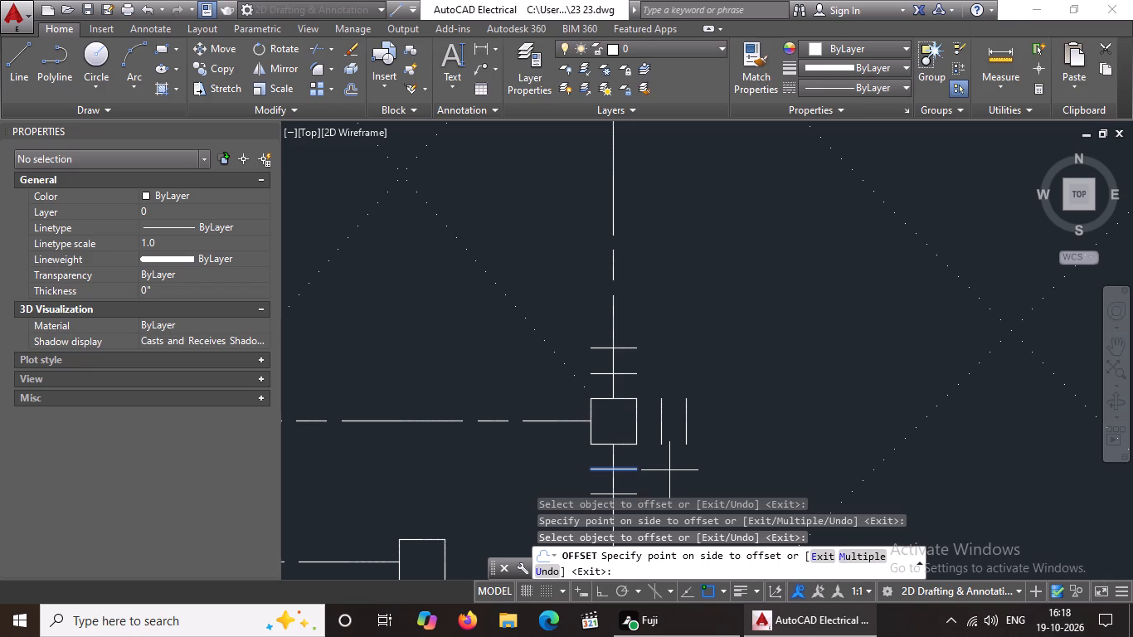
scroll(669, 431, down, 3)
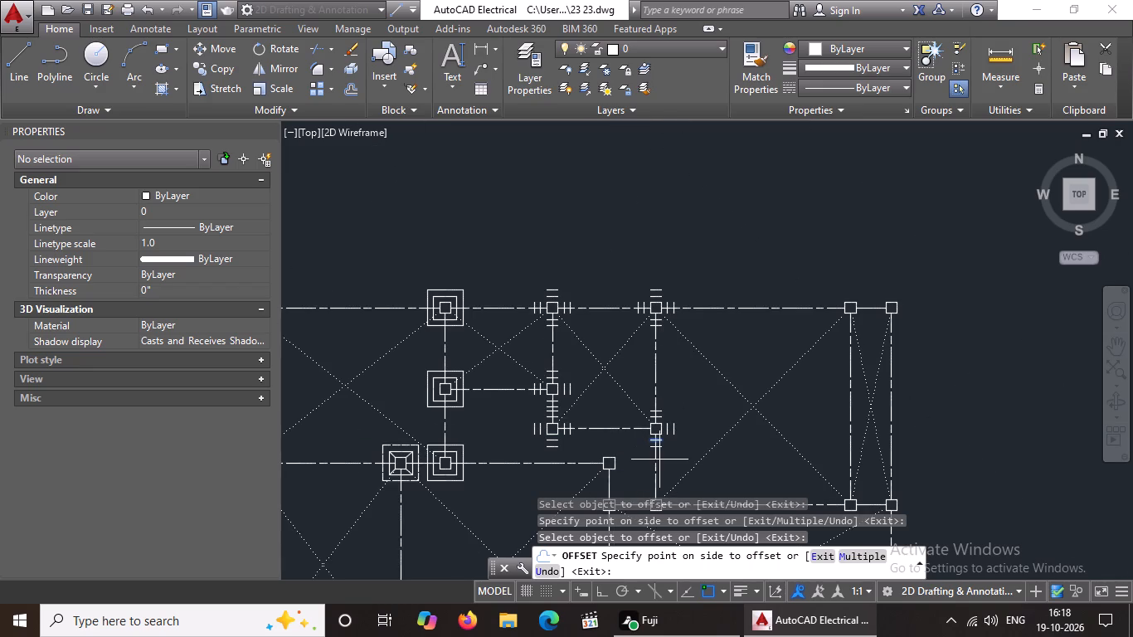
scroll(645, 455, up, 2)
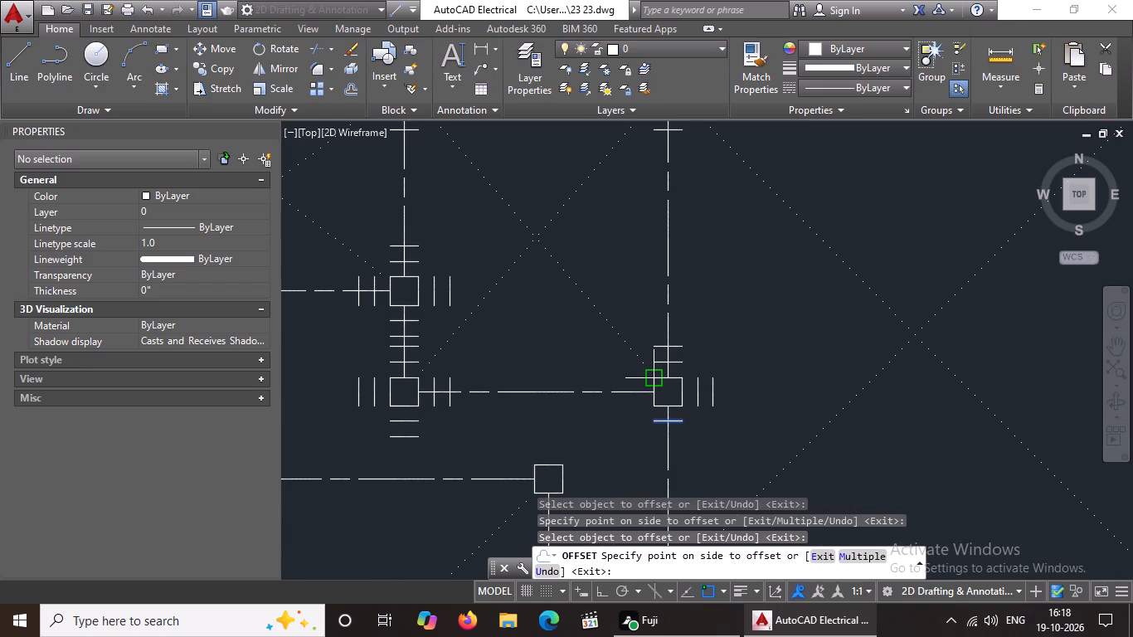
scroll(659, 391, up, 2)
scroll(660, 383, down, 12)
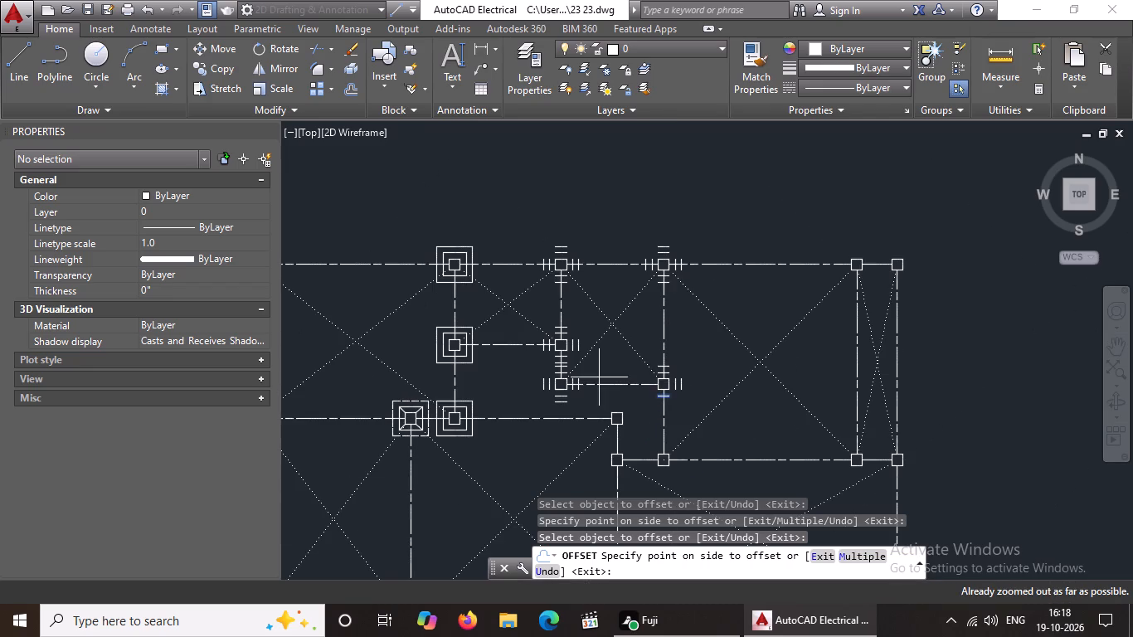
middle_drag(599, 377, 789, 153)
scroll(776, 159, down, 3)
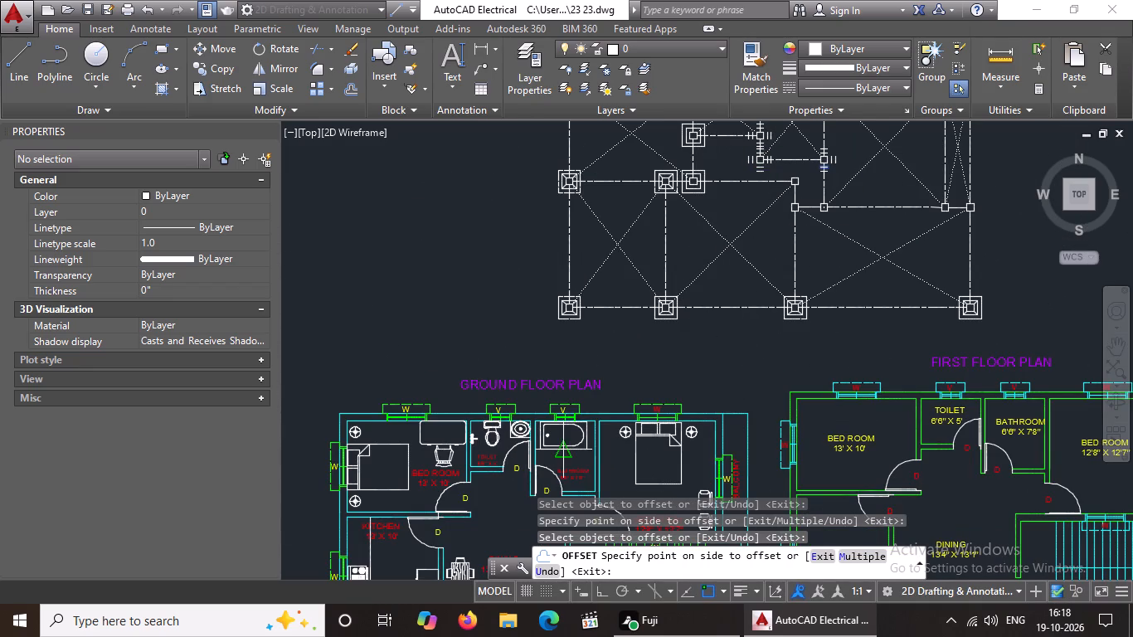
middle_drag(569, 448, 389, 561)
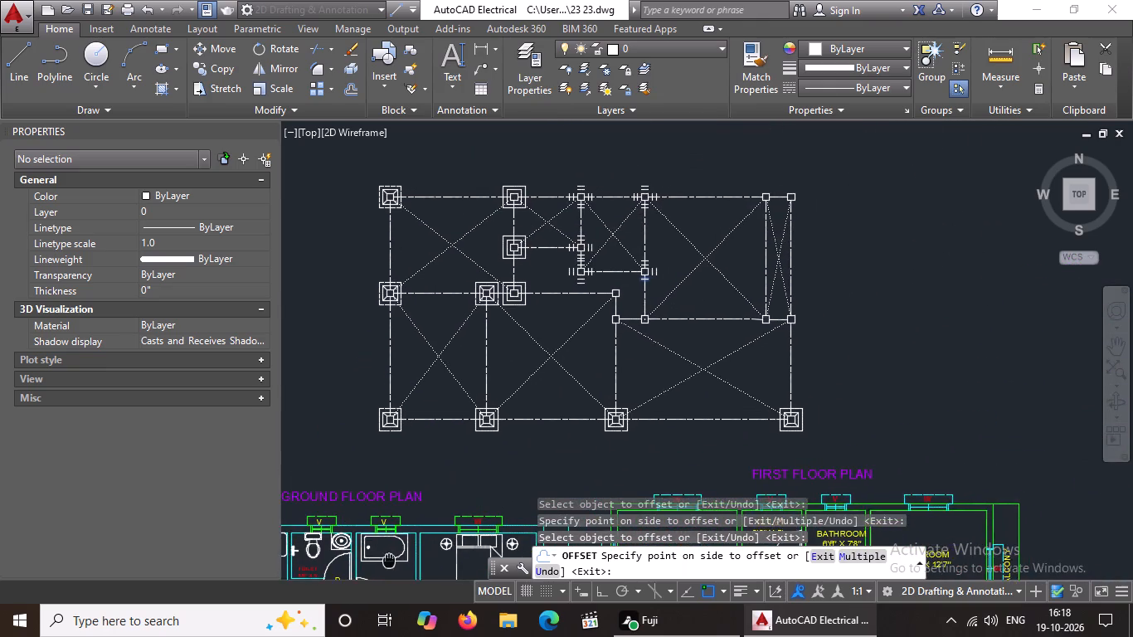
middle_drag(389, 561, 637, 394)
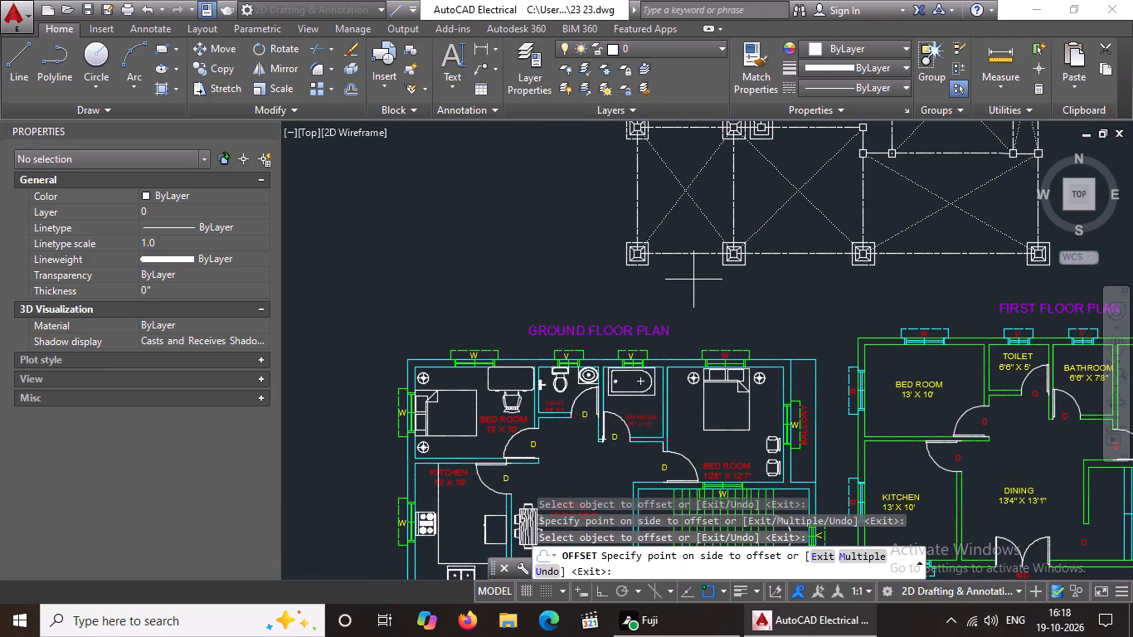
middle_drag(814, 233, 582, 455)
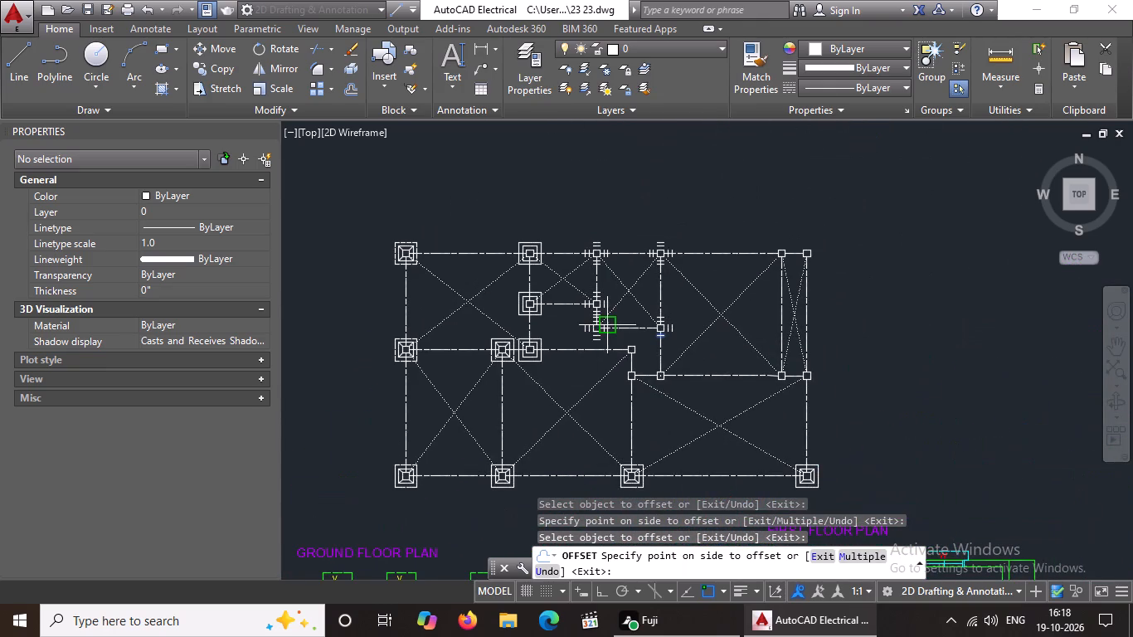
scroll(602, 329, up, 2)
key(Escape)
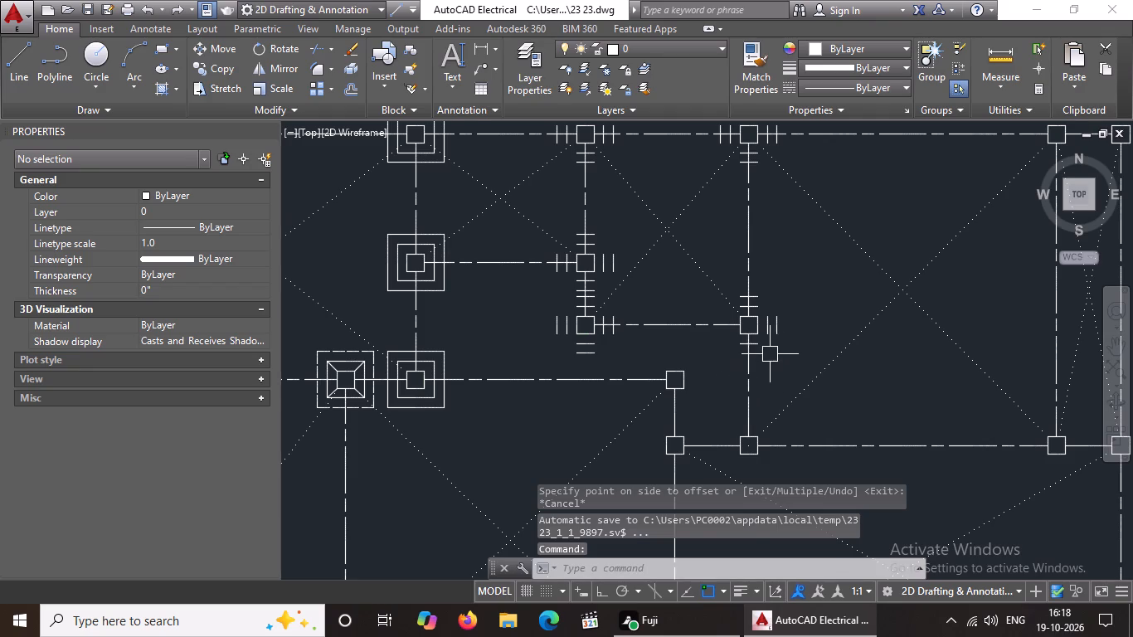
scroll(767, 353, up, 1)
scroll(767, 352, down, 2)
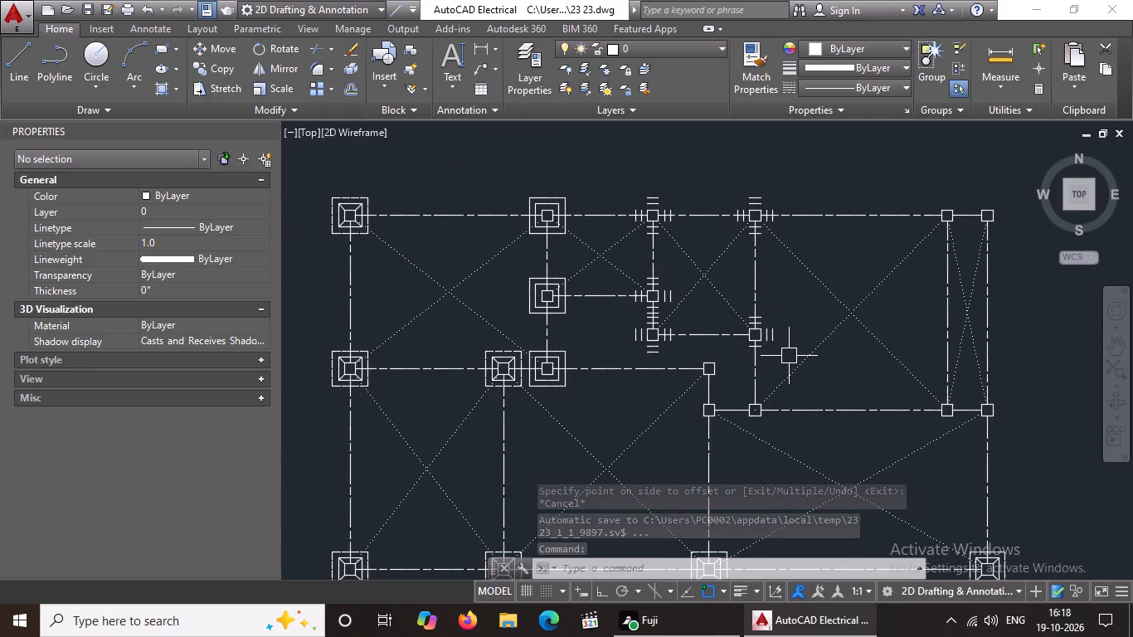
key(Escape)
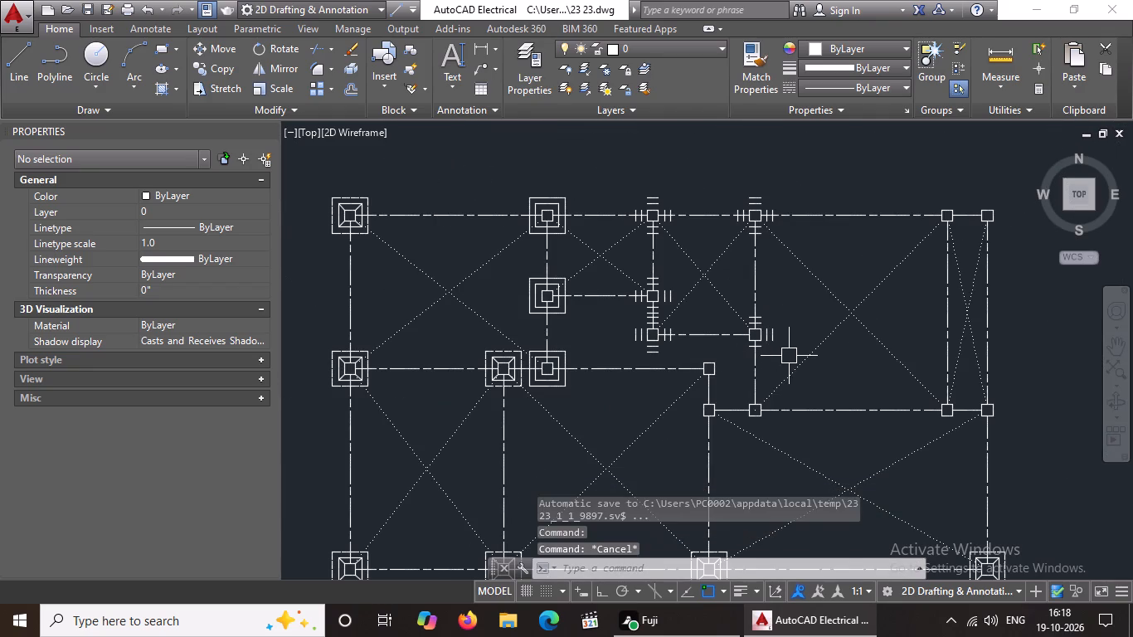
Restart Offset at 5" and offset the line beneath the column directly below the fourth top-grid column outward once more.
key(o)
key(Return)
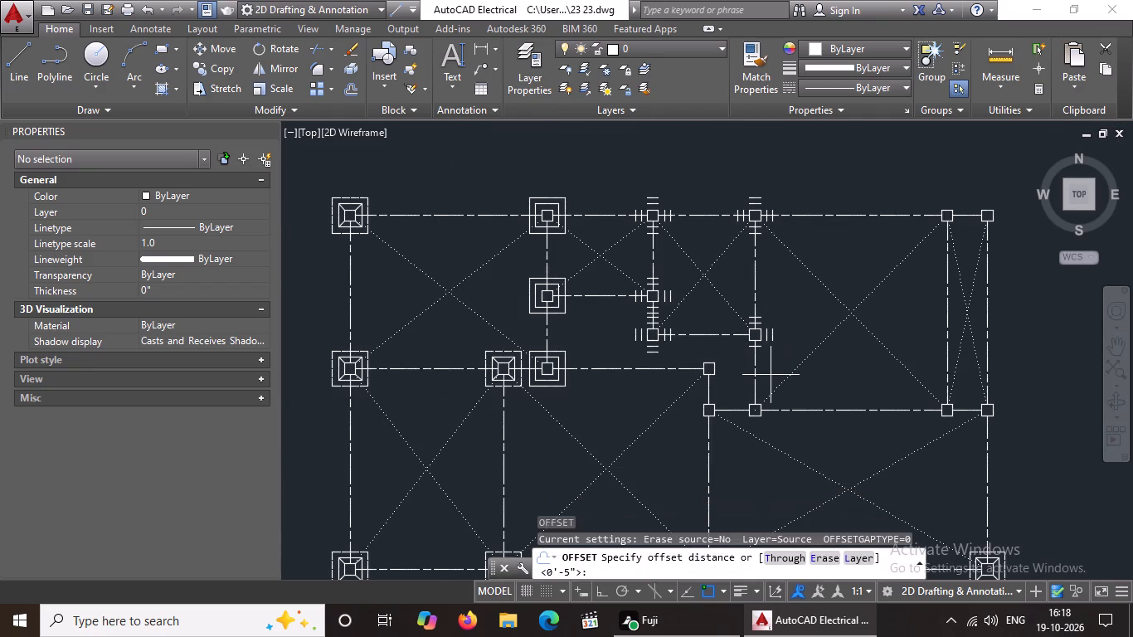
key(5)
key(shift+quotedbl)
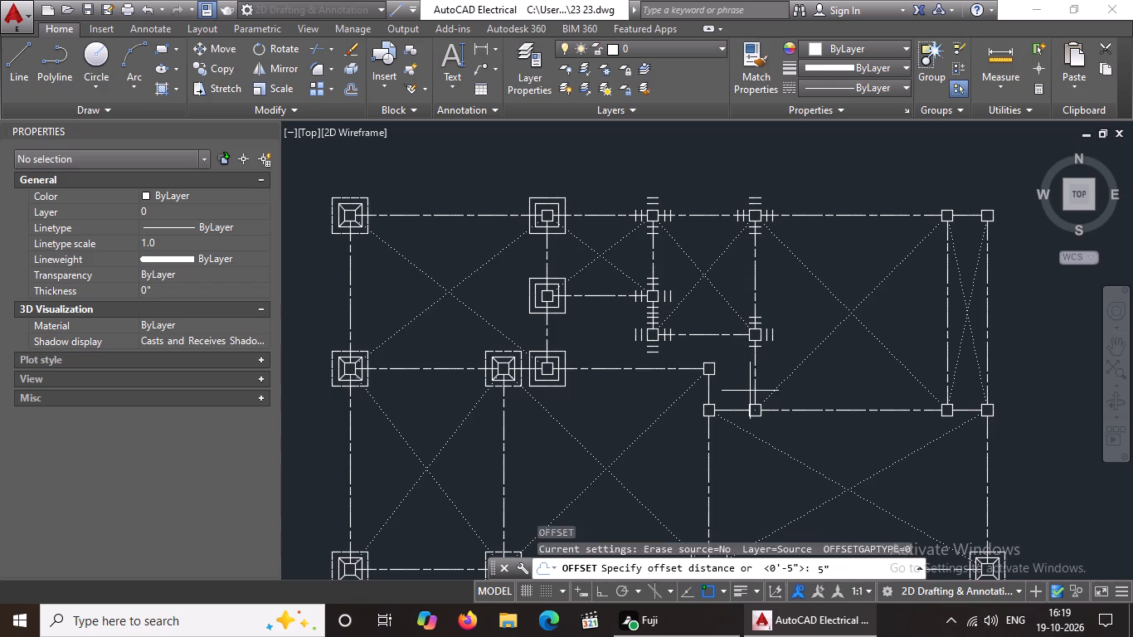
key(Return)
scroll(775, 343, up, 2)
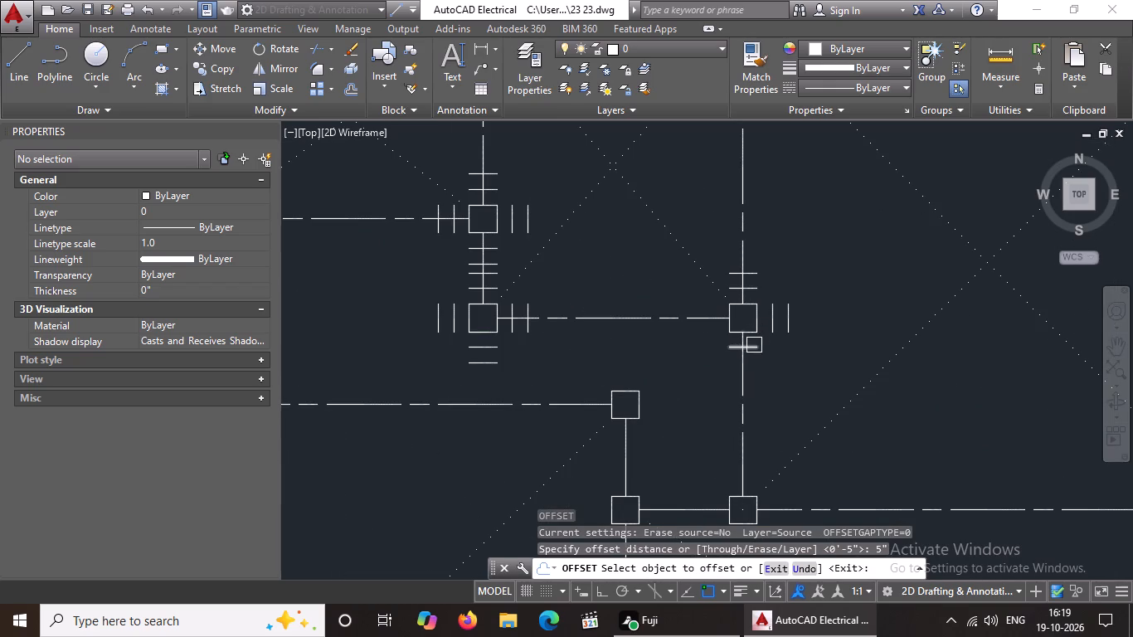
click(754, 345)
drag(756, 356, 760, 379)
click(760, 379)
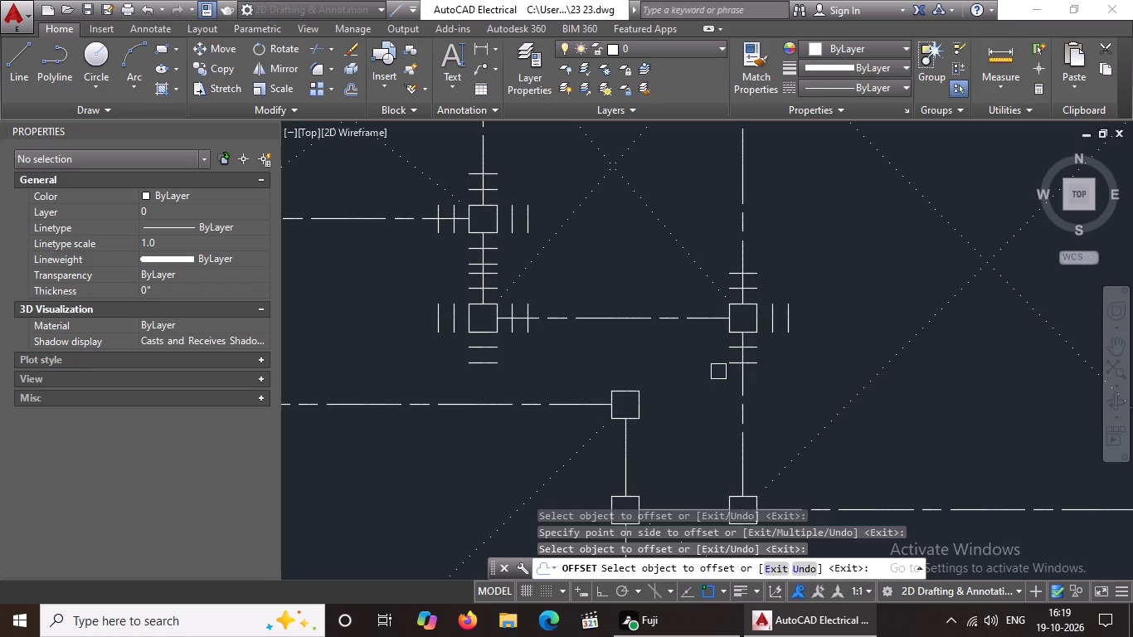
Offset the left edge of the column directly below the fourth top-grid column outward twice at 5" spacing.
scroll(737, 325, up, 2)
click(718, 331)
click(675, 337)
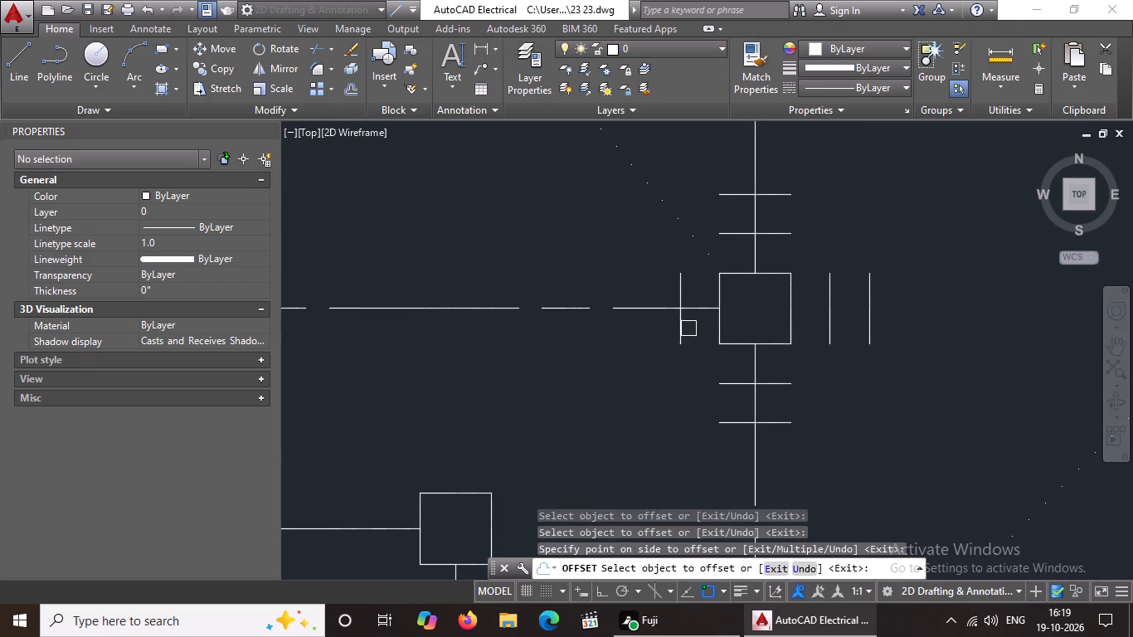
drag(679, 329, 622, 355)
click(622, 355)
Offset the bottom edge of the column at the right end of the middle grid line outward twice at 5" spacing.
scroll(703, 328, down, 4)
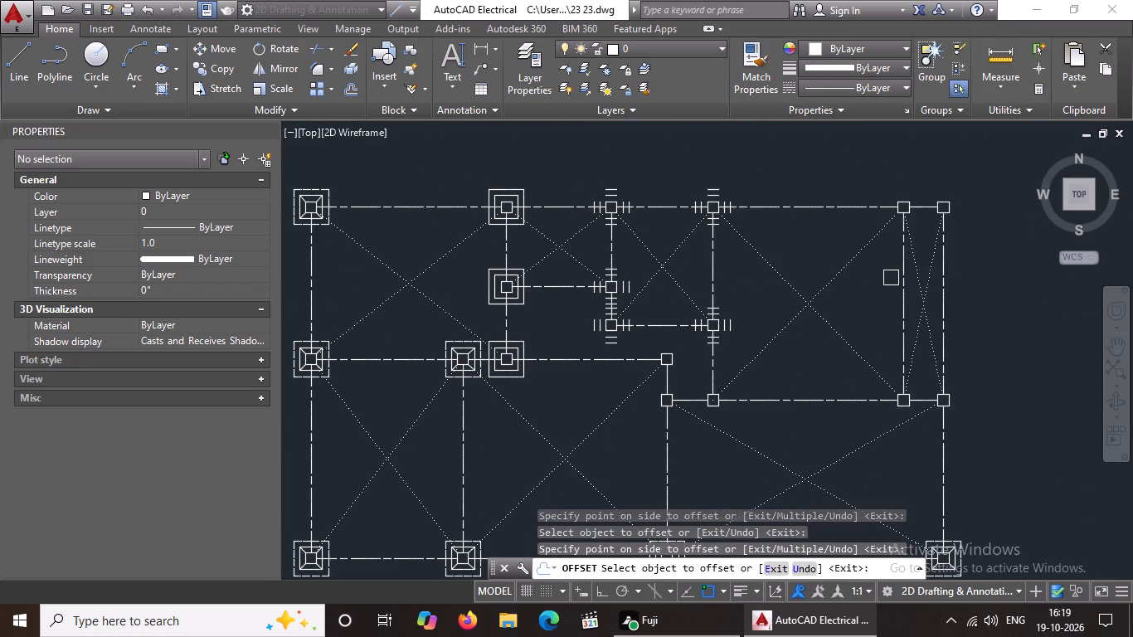
scroll(880, 297, down, 2)
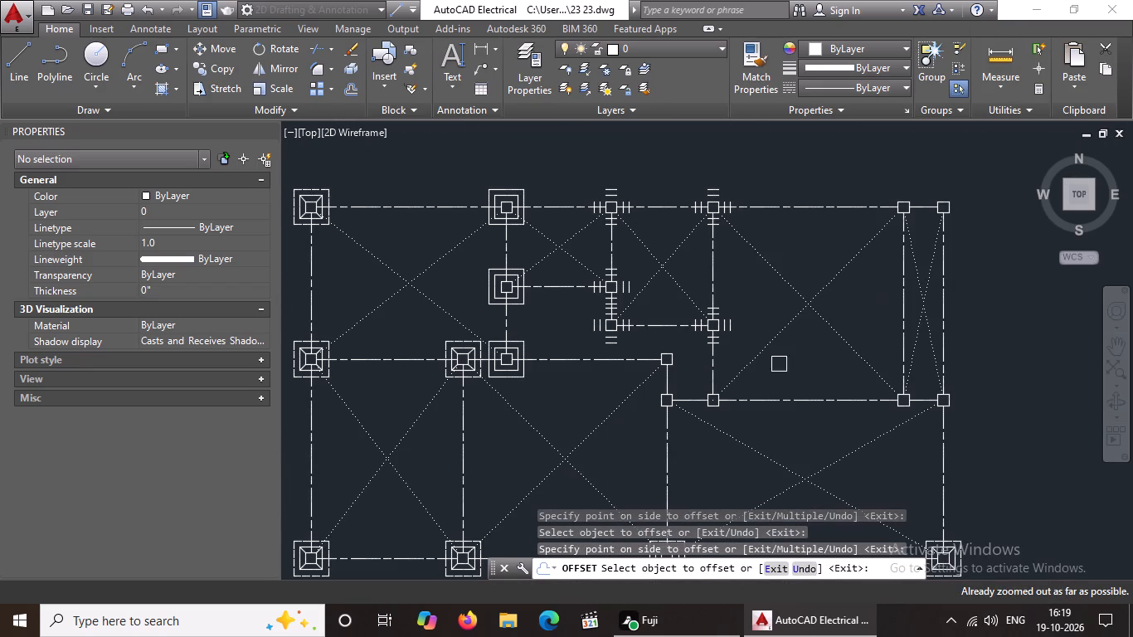
middle_drag(756, 389, 792, 265)
scroll(694, 249, up, 2)
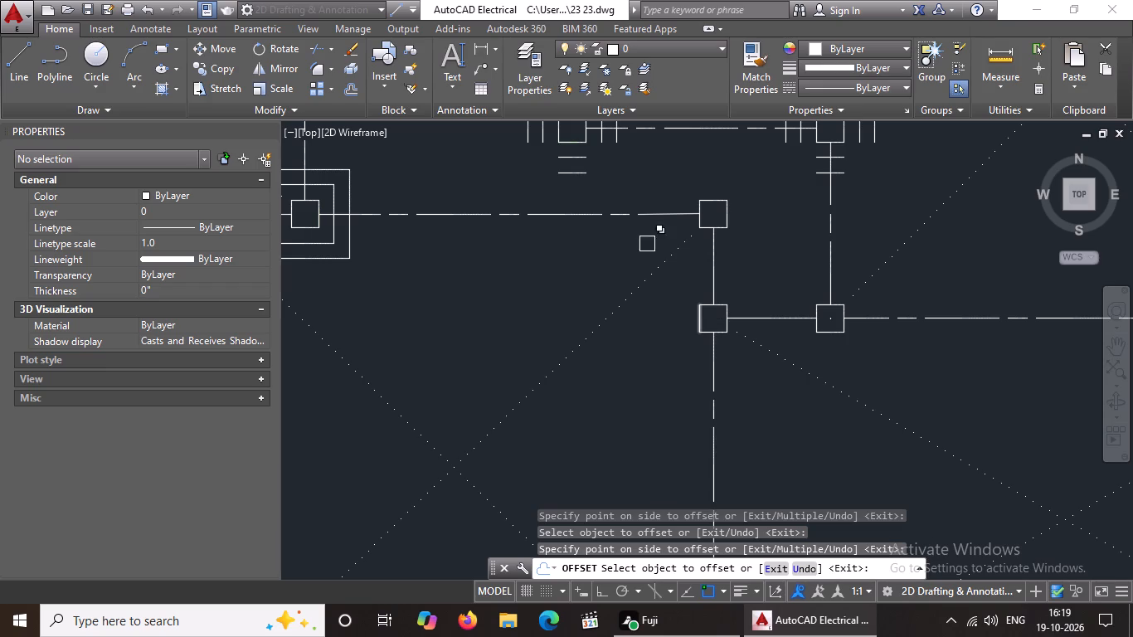
scroll(714, 241, up, 2)
click(732, 209)
click(738, 275)
drag(737, 246, 737, 255)
click(736, 303)
Offset the right and top edges of the column at the middle grid line's right end outward twice each at 5" spacing.
scroll(732, 306, down, 1)
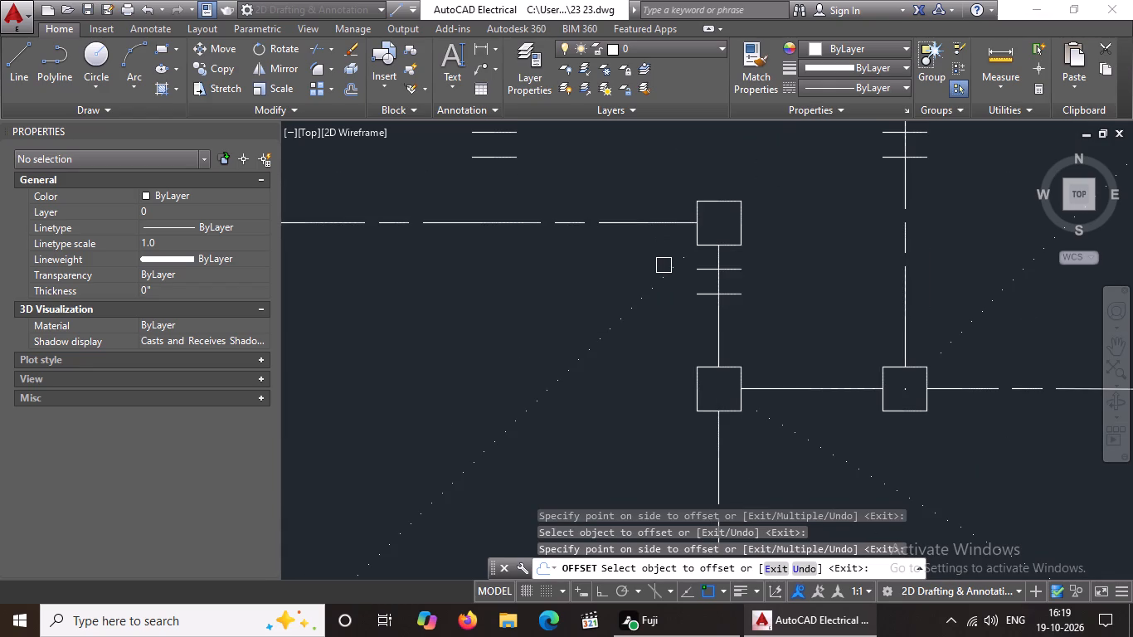
scroll(746, 318, down, 2)
scroll(746, 256, up, 2)
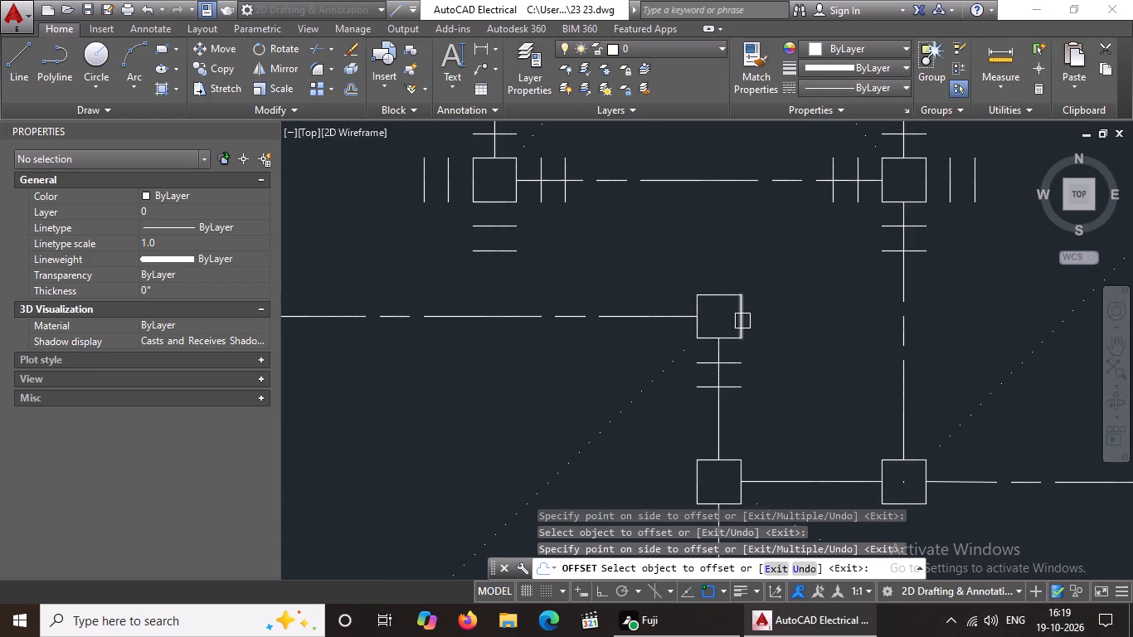
click(743, 320)
click(752, 316)
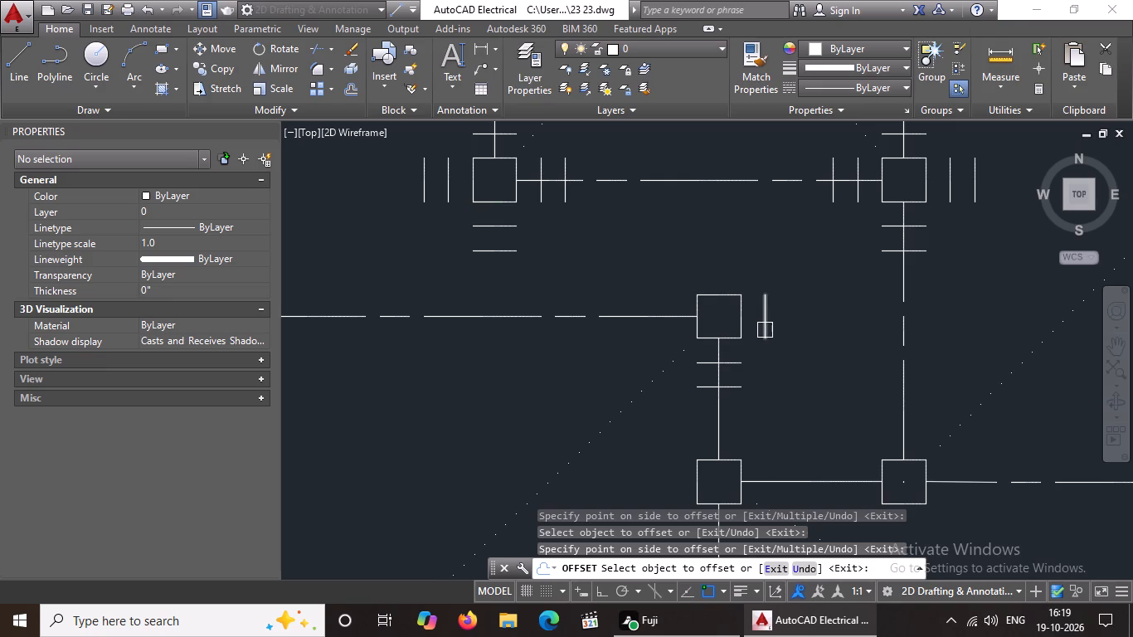
click(763, 328)
click(774, 323)
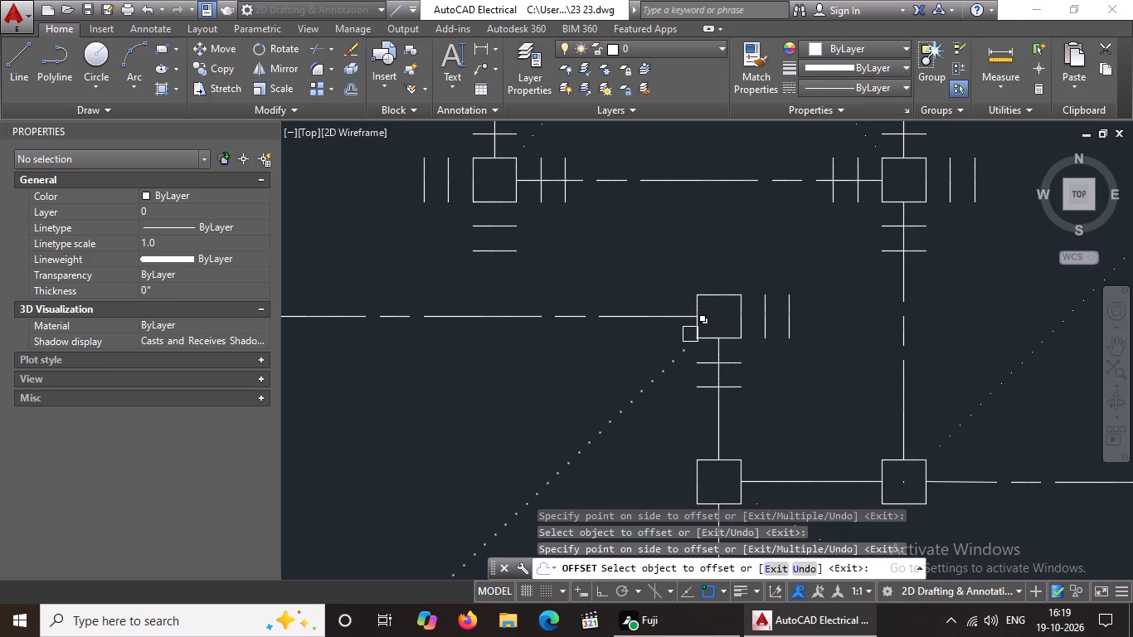
click(716, 295)
click(722, 253)
click(717, 268)
click(727, 236)
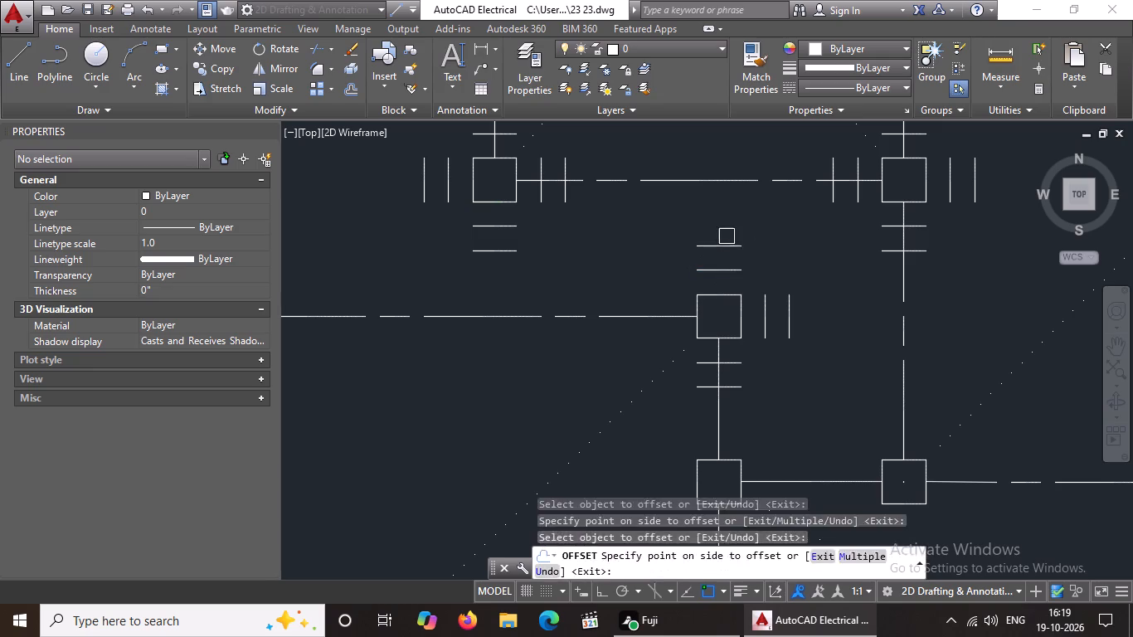
Offset the left edge of the column at the middle grid line's right end outward twice at 5" spacing.
scroll(699, 323, up, 2)
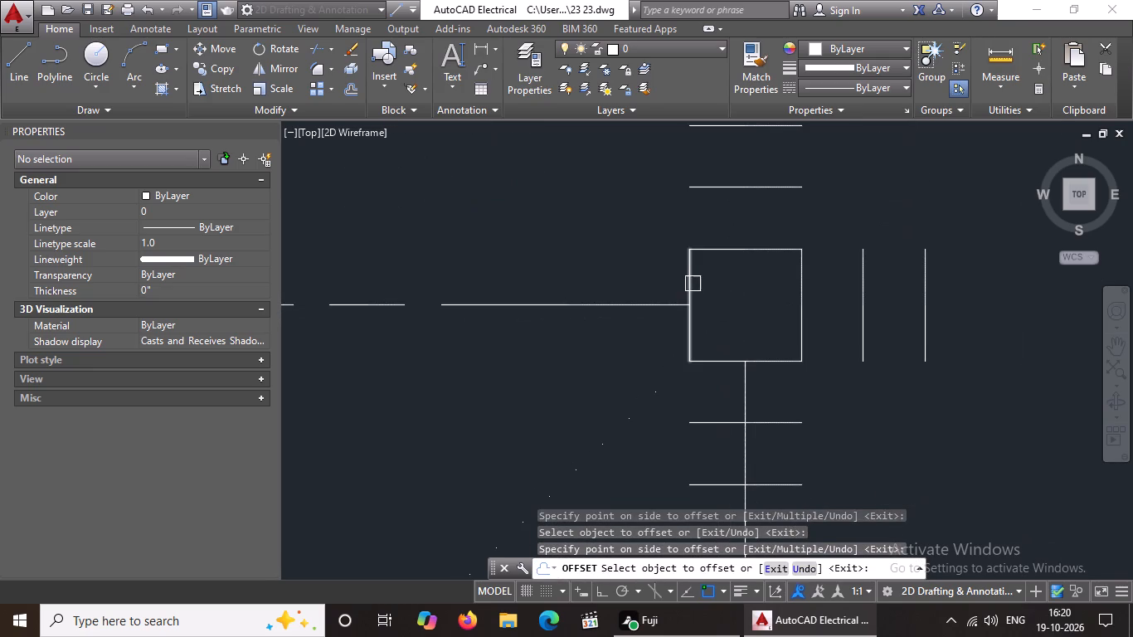
click(684, 281)
click(614, 288)
click(627, 276)
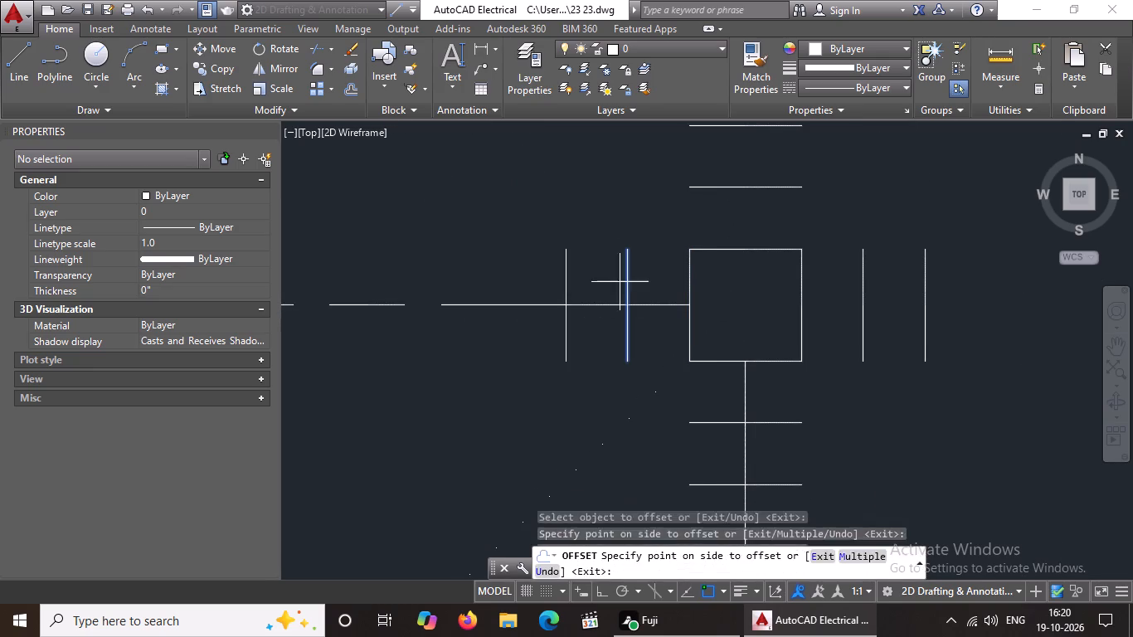
click(571, 294)
Offset the left edge of the column directly below the middle grid line's right-end column outward twice at 5" spacing.
scroll(610, 270, down, 2)
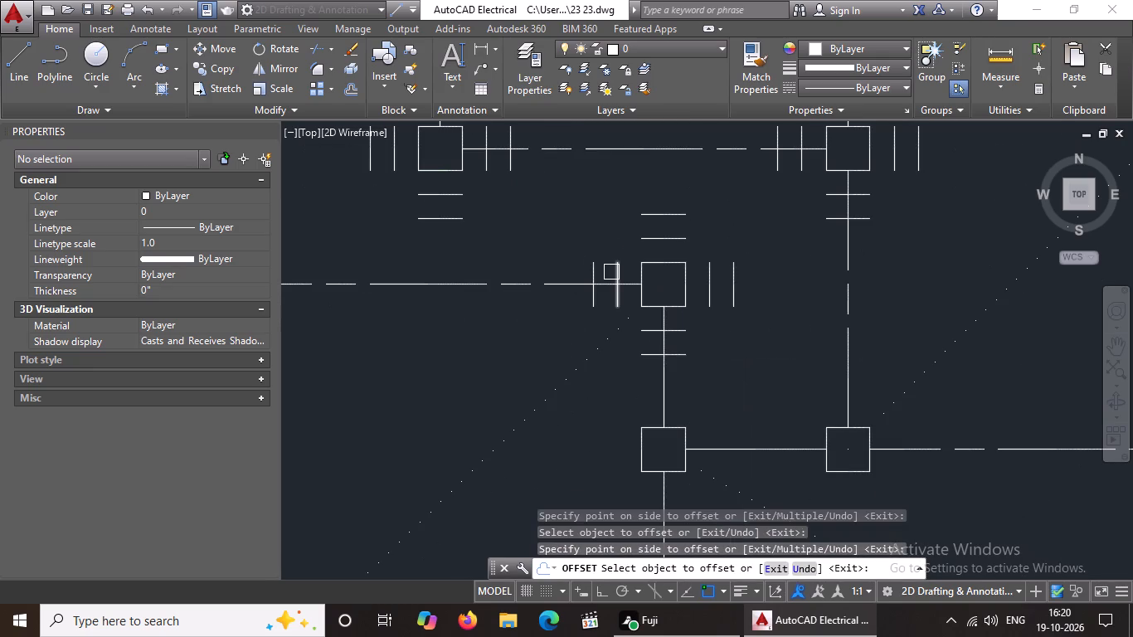
scroll(635, 294, down, 2)
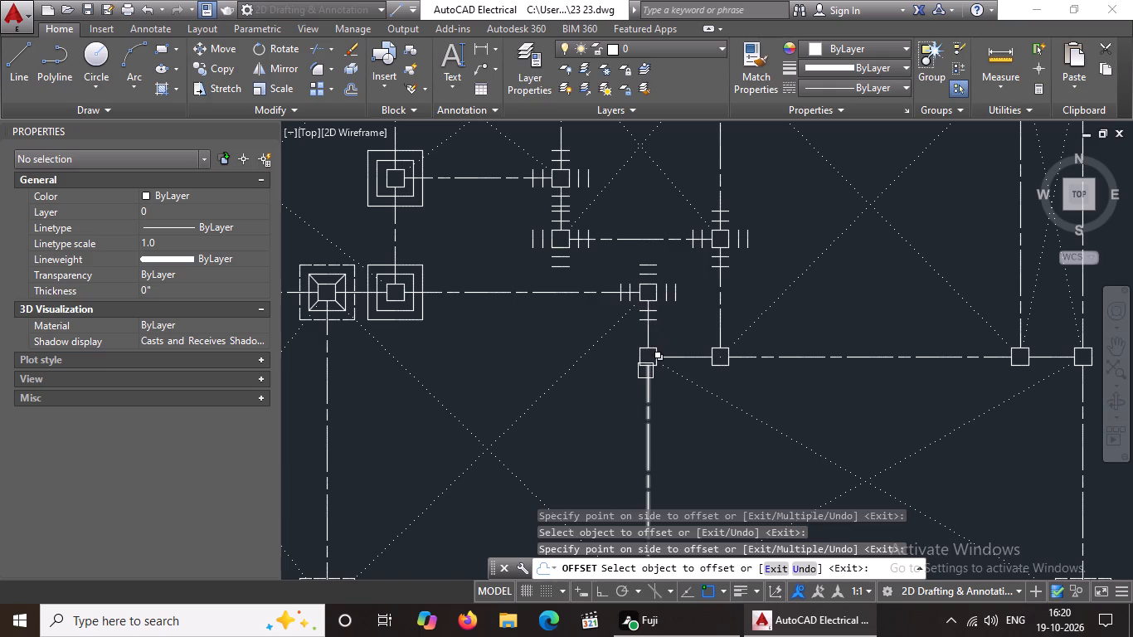
scroll(645, 371, down, 3)
scroll(796, 247, up, 2)
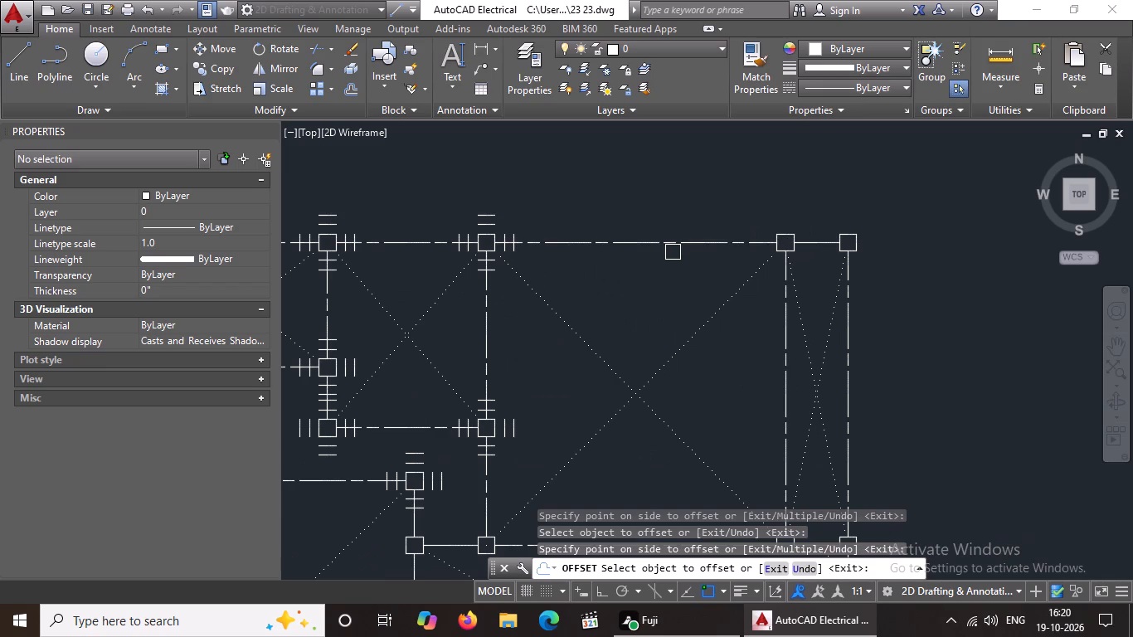
scroll(657, 255, down, 2)
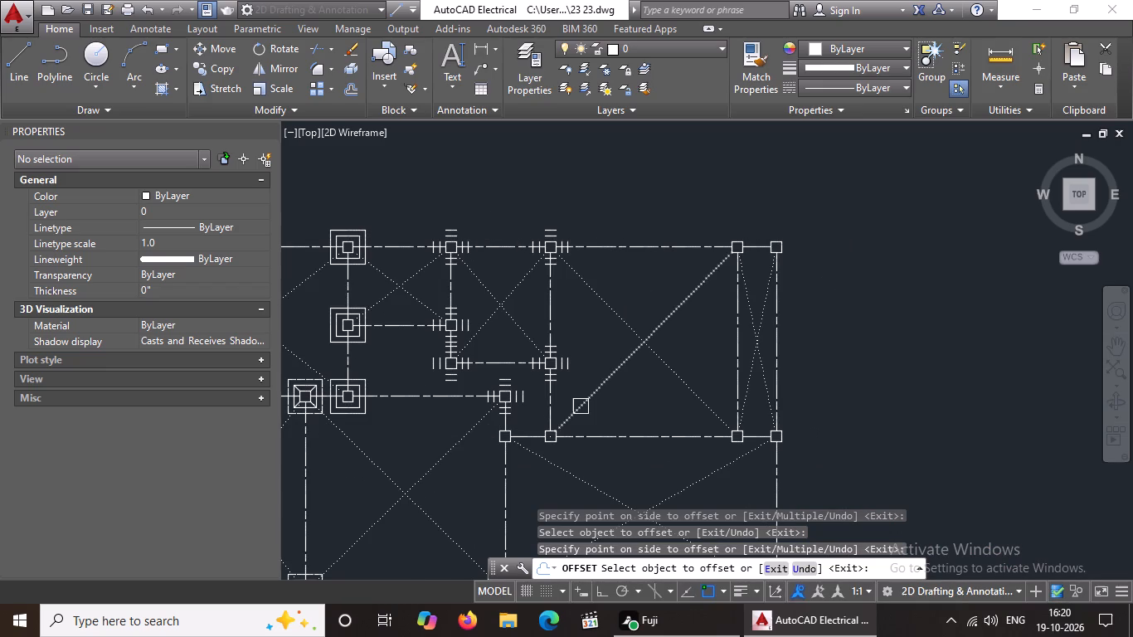
middle_drag(581, 406, 596, 355)
scroll(540, 383, up, 2)
scroll(561, 366, down, 3)
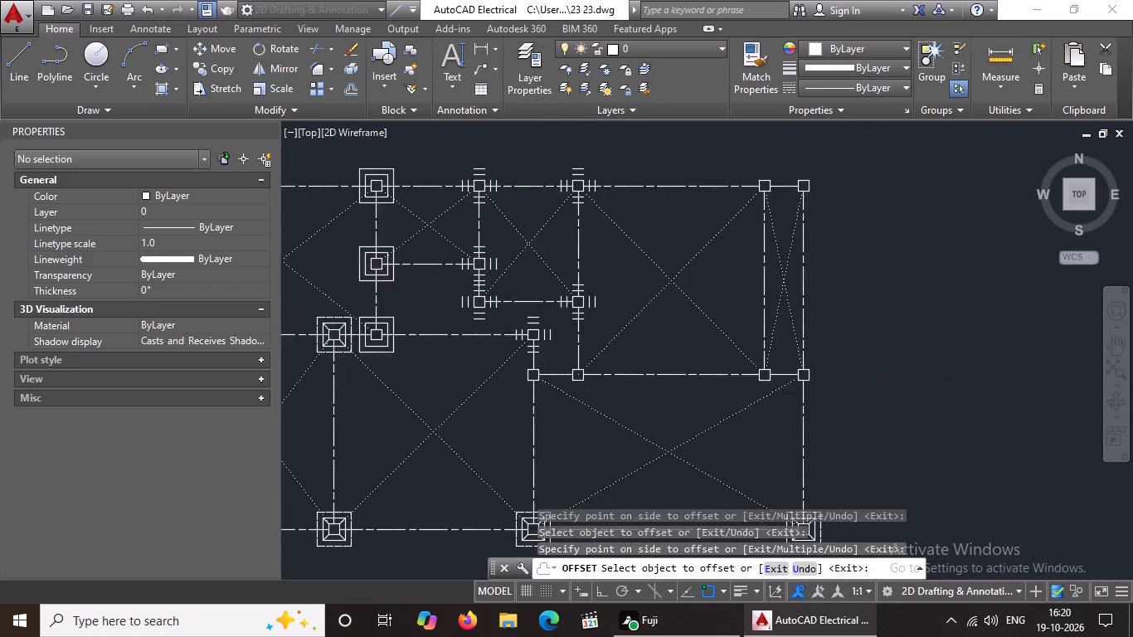
scroll(567, 362, up, 2)
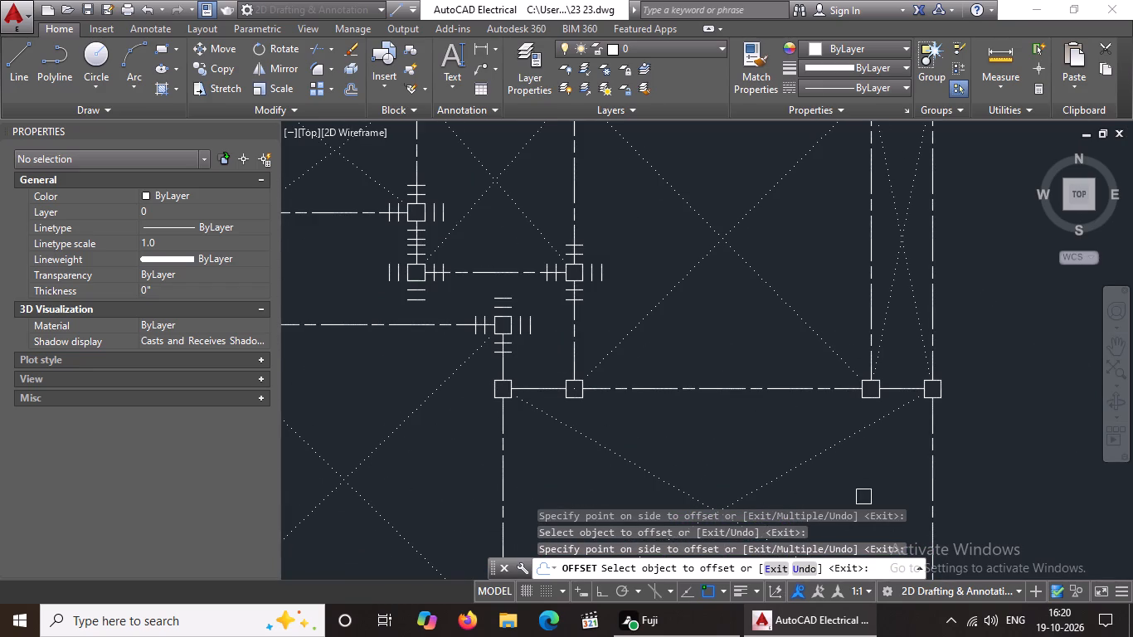
scroll(490, 384, up, 2)
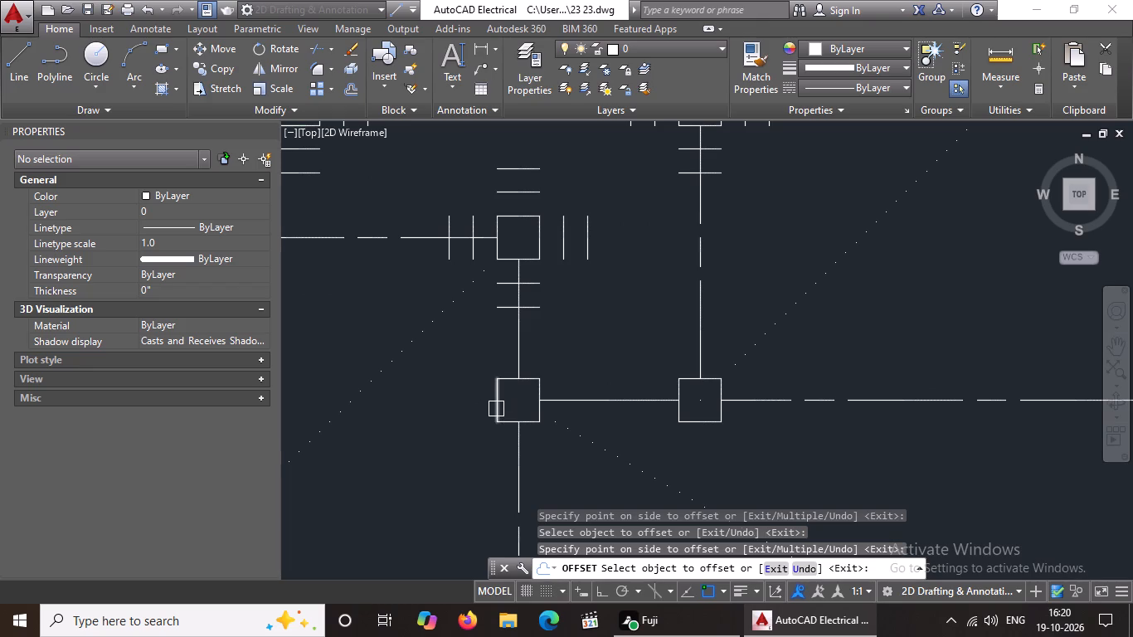
click(496, 408)
click(459, 424)
click(470, 410)
click(425, 413)
Offset the top and right edges of the column below the middle grid line's right end outward twice each at 5" spacing.
drag(532, 379, 540, 357)
click(552, 330)
click(537, 356)
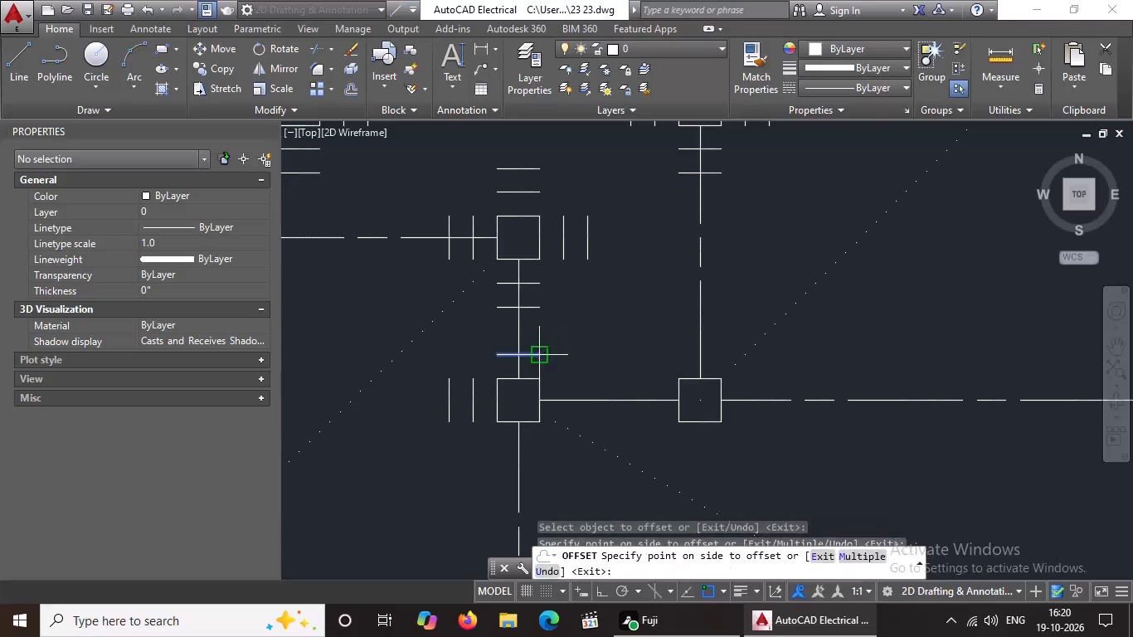
click(542, 315)
click(542, 381)
click(581, 374)
click(566, 386)
click(596, 376)
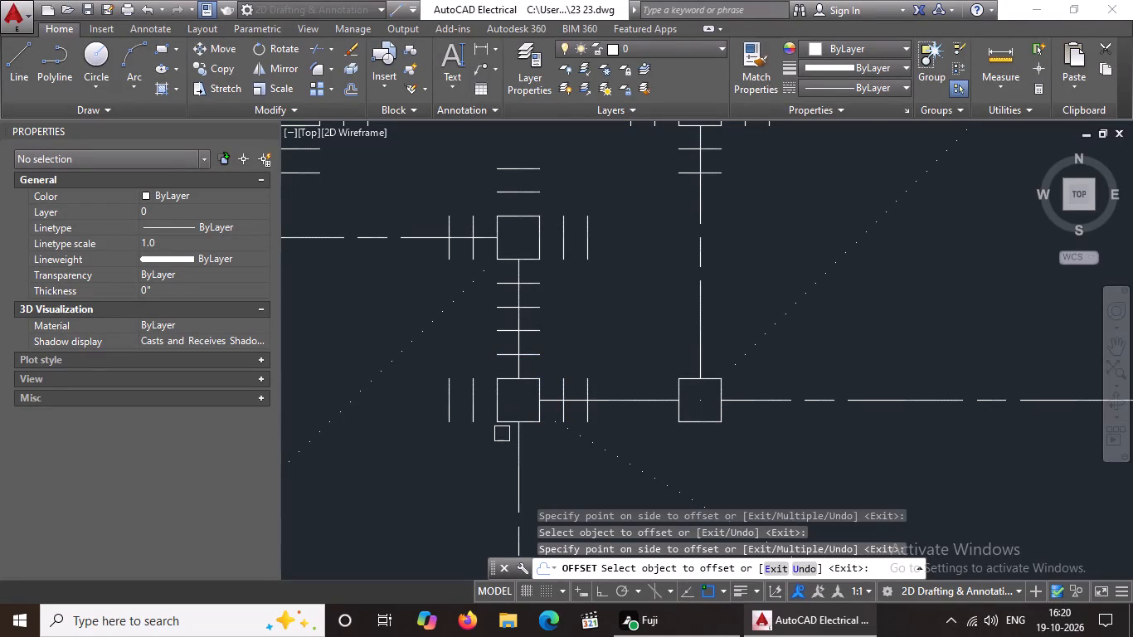
Offset the bottom edge of the column below the middle grid line's right end outward twice at 5" spacing.
scroll(511, 441, down, 1)
scroll(537, 447, up, 2)
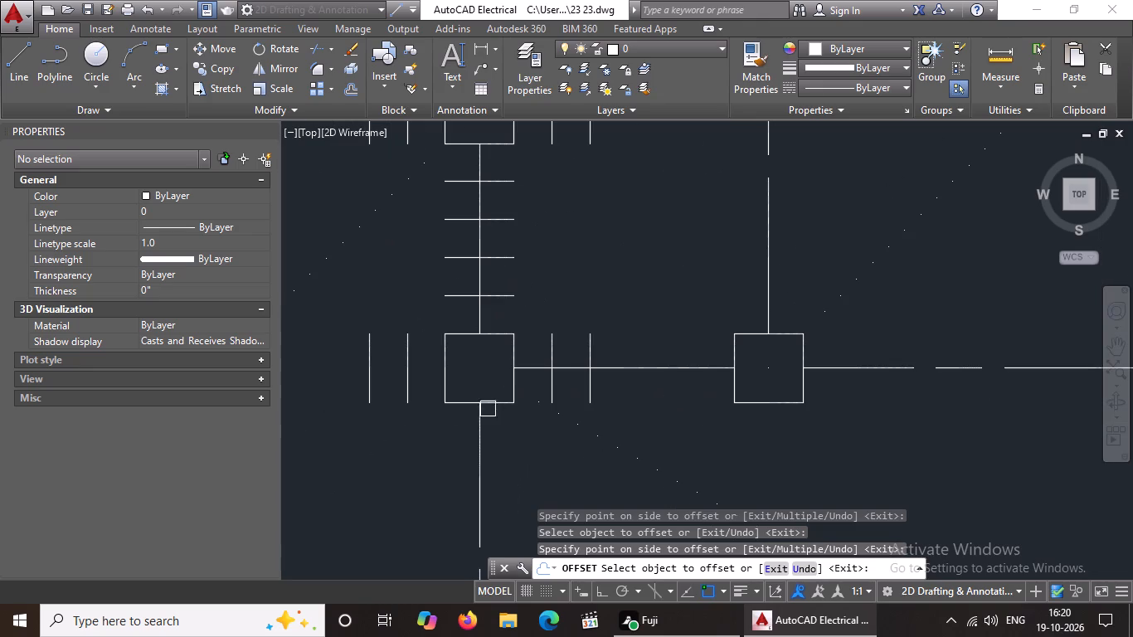
click(509, 408)
click(504, 429)
click(502, 445)
click(505, 467)
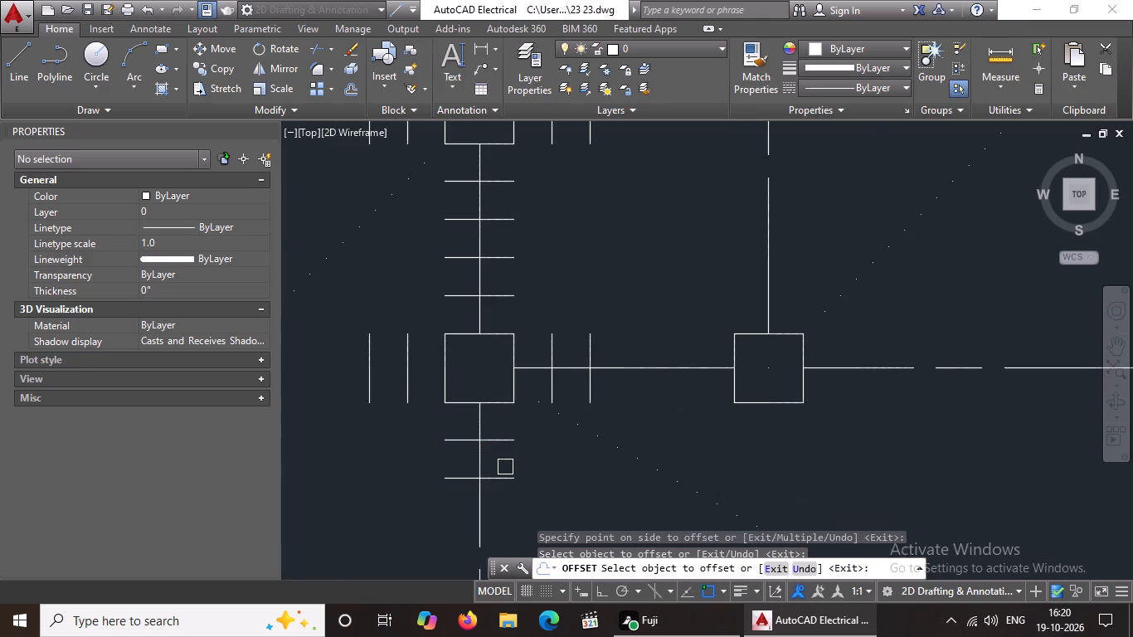
Offset the top and left edges of the lowest column on the fourth top-grid column's vertical line outward twice each at 5" spacing.
scroll(511, 455, down, 6)
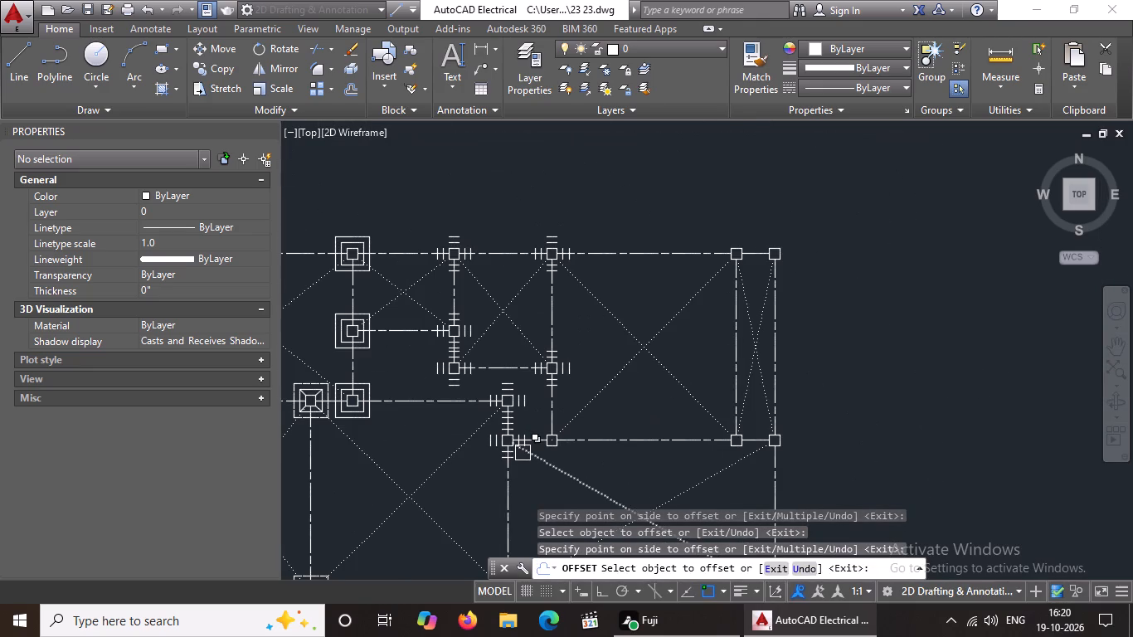
middle_drag(568, 379, 647, 310)
middle_drag(686, 409, 694, 367)
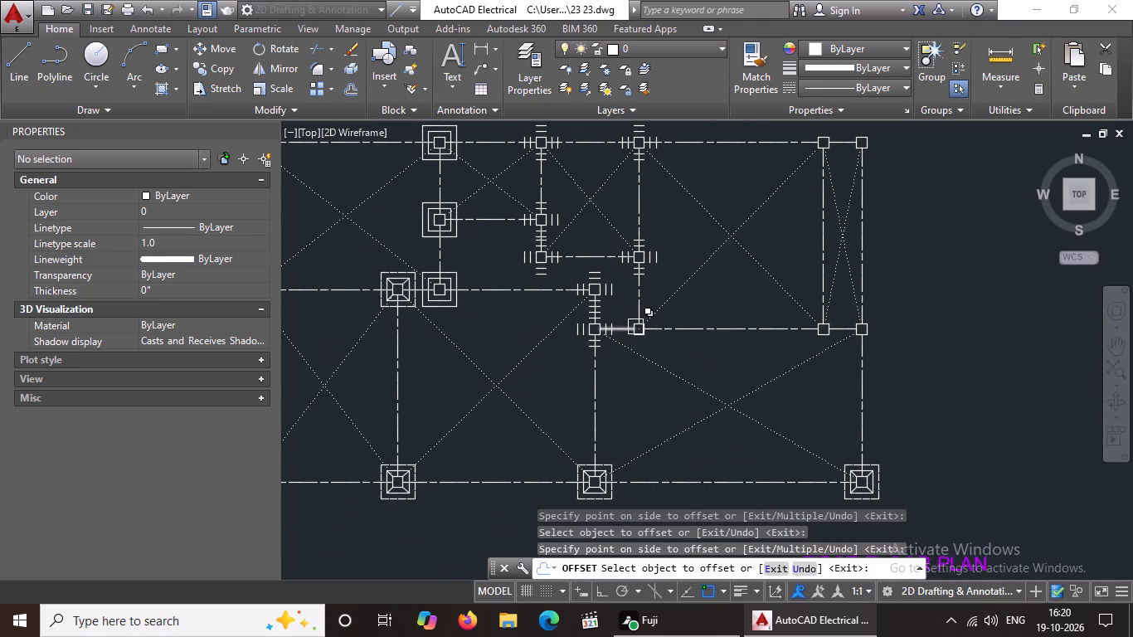
scroll(618, 314, up, 2)
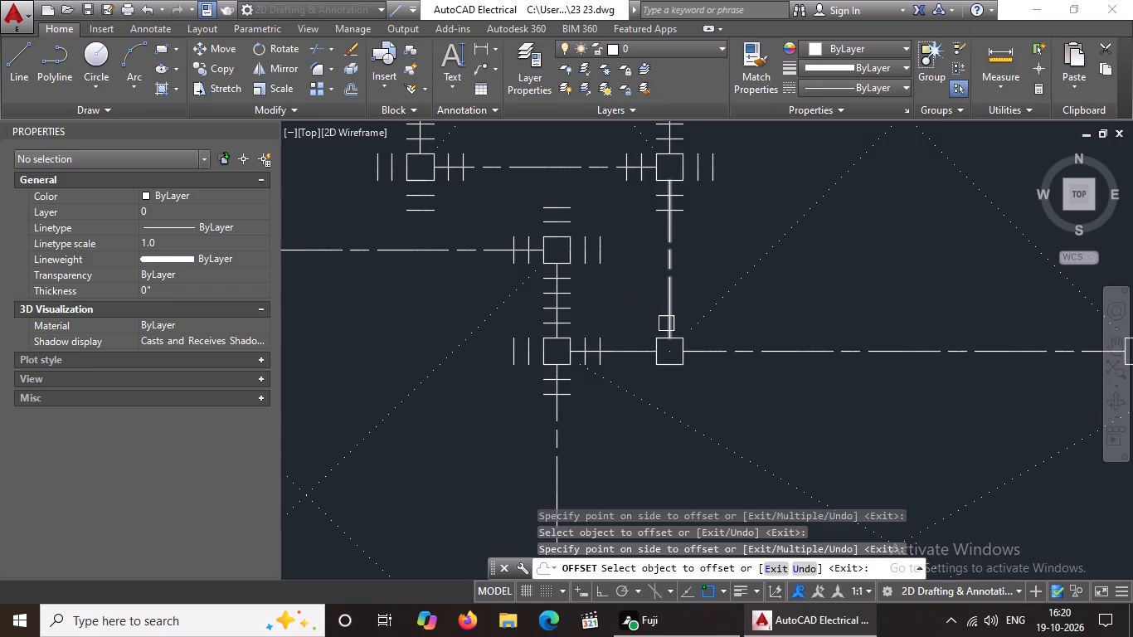
scroll(665, 330, up, 2)
click(649, 349)
click(650, 321)
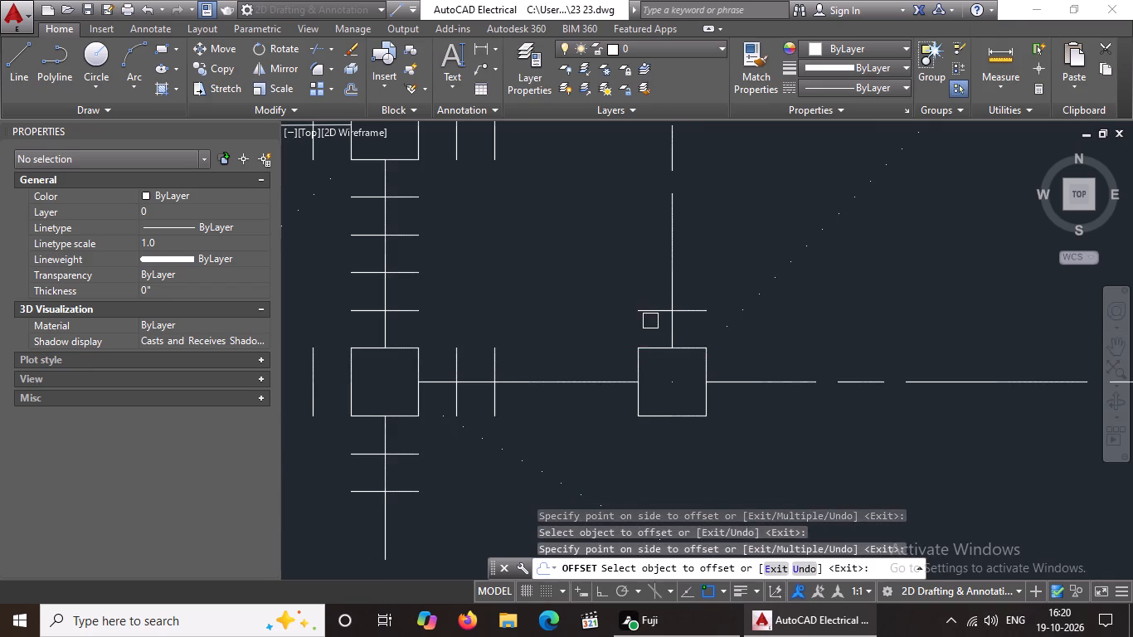
click(650, 312)
drag(656, 280, 652, 307)
click(638, 362)
click(612, 363)
drag(596, 369, 582, 372)
drag(528, 382, 606, 408)
Offset the bottom and right edges of the lowest column on the fourth top-grid column's line outward twice each at 5" spacing.
click(654, 416)
click(648, 467)
click(657, 455)
drag(650, 495, 653, 488)
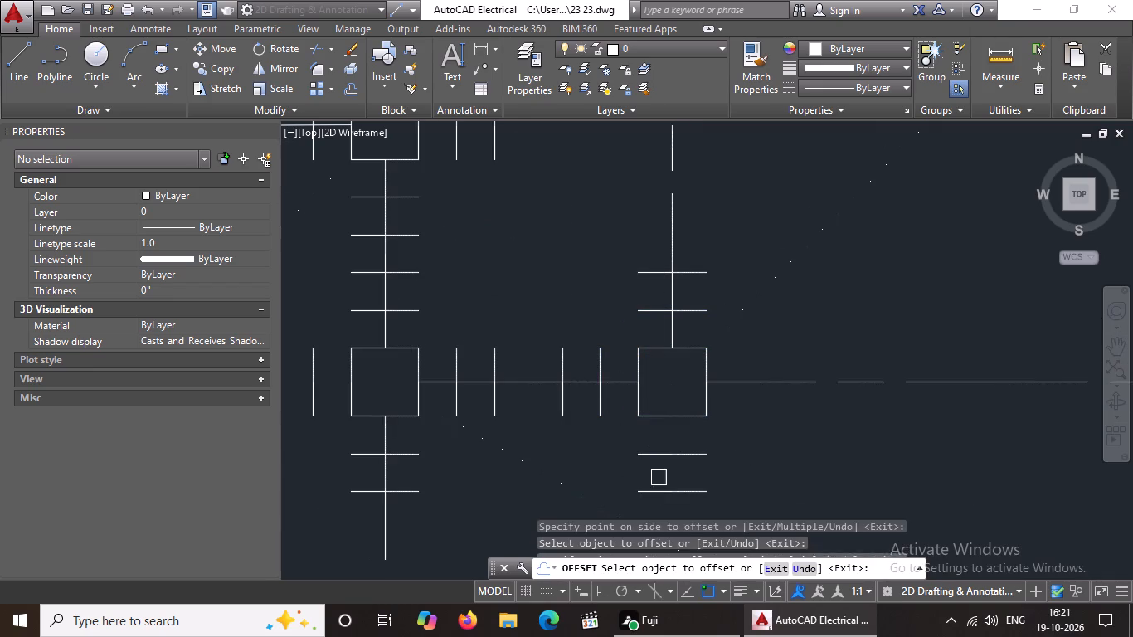
drag(705, 401, 725, 397)
click(734, 396)
drag(742, 401, 761, 396)
click(781, 395)
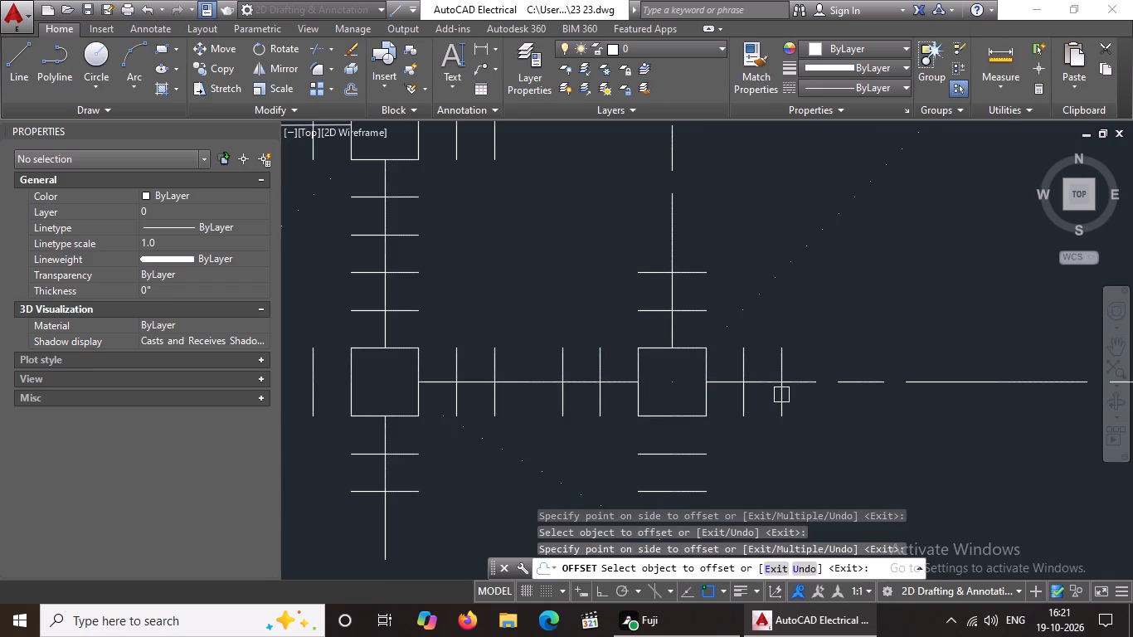
Offset the top and left edges of the fifth column on the top grid line outward twice each at 5" spacing.
scroll(781, 395, down, 1)
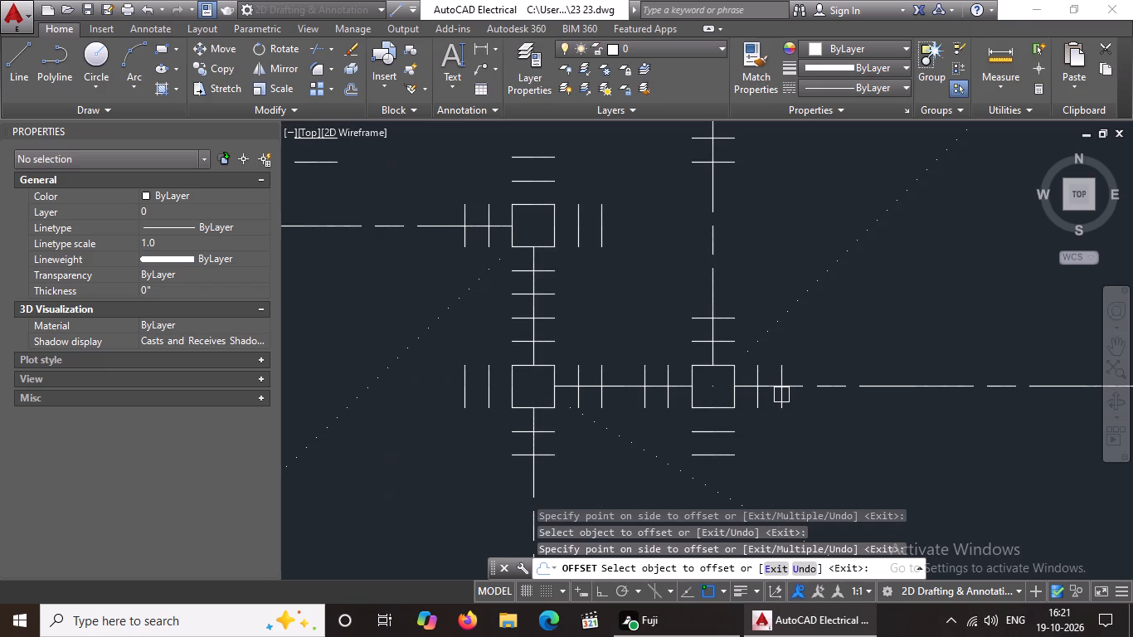
scroll(780, 396, down, 4)
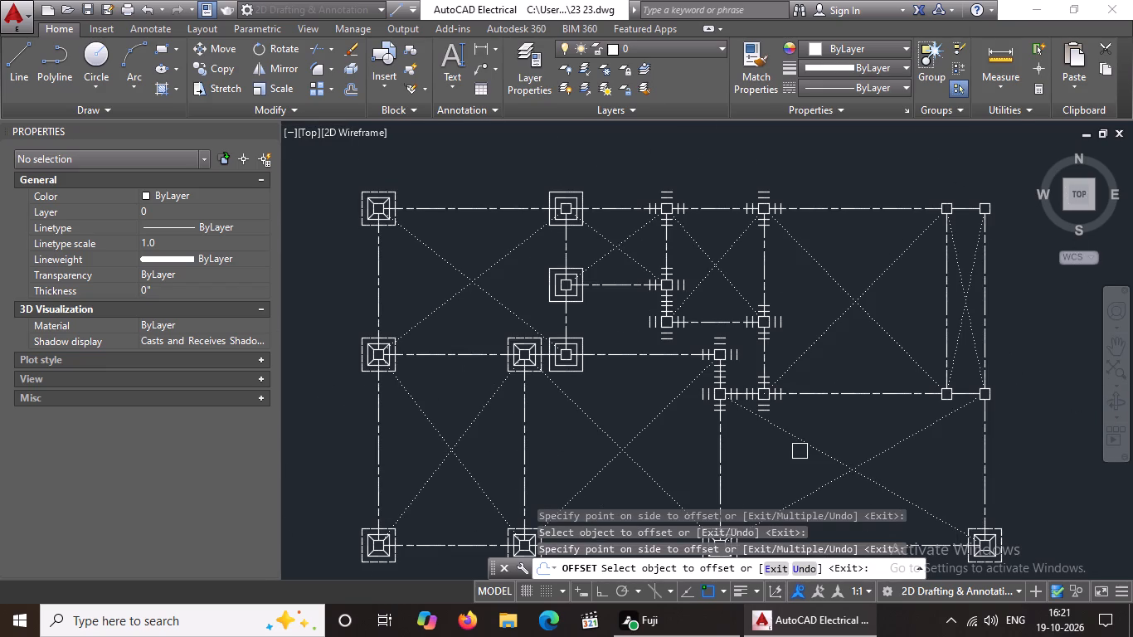
middle_drag(788, 440, 785, 317)
middle_drag(785, 314, 678, 508)
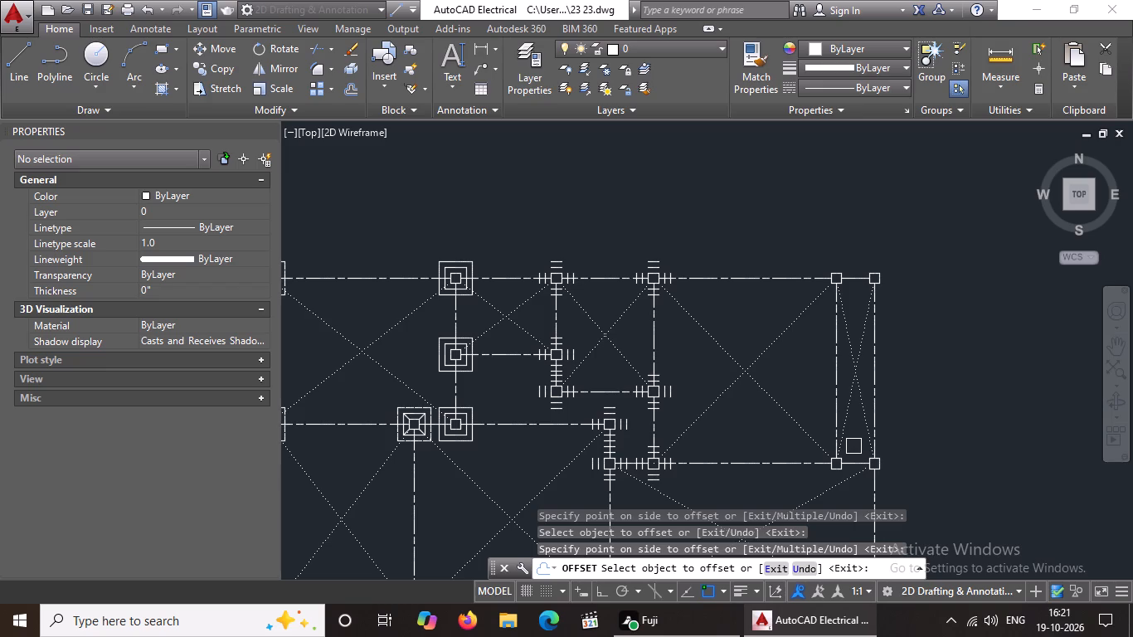
scroll(844, 288, up, 3)
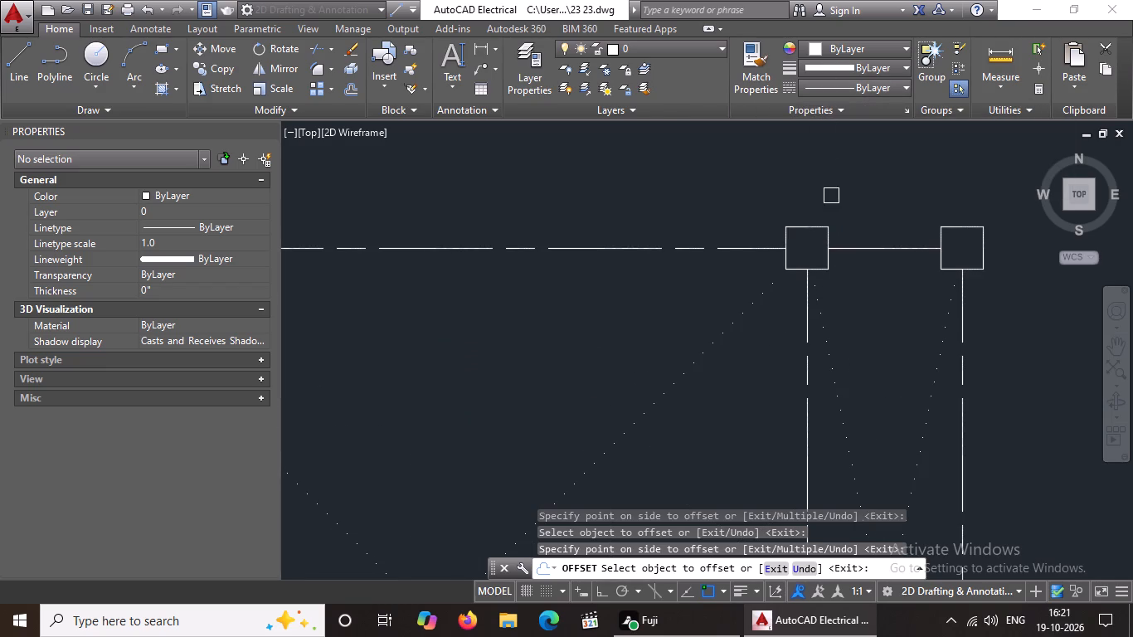
click(815, 226)
click(809, 187)
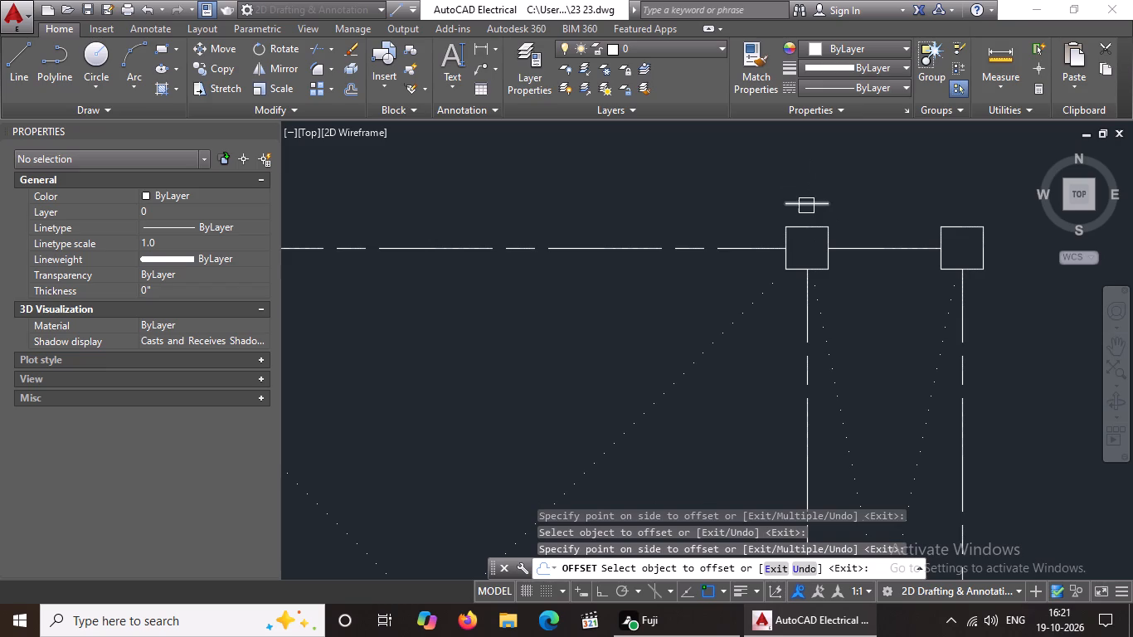
click(806, 207)
click(810, 182)
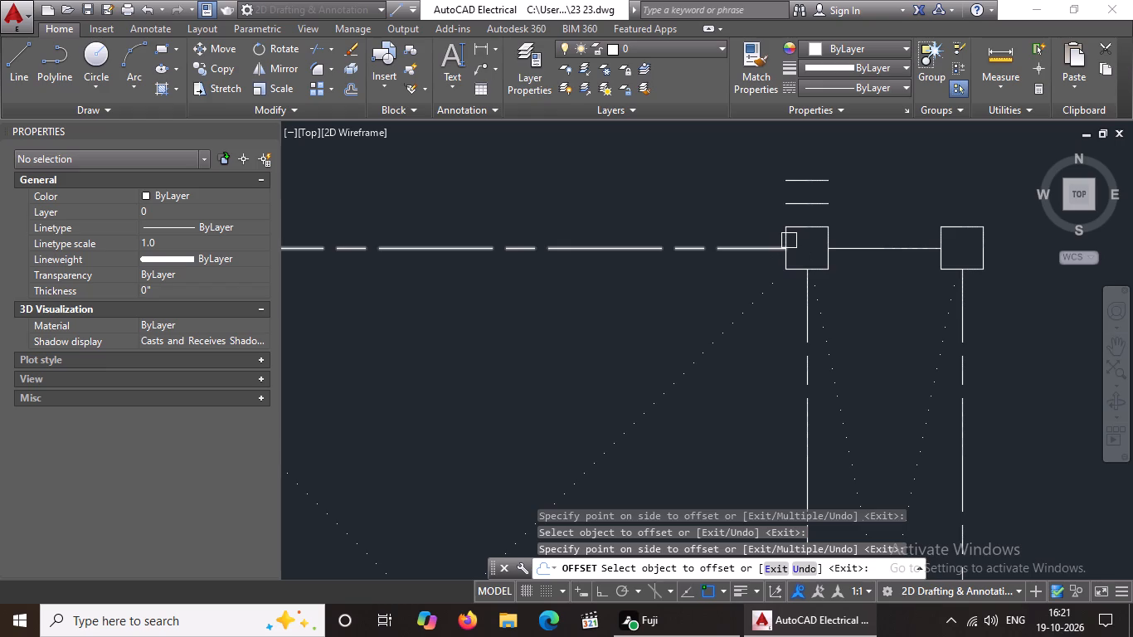
scroll(789, 240, up, 1)
click(788, 232)
click(732, 229)
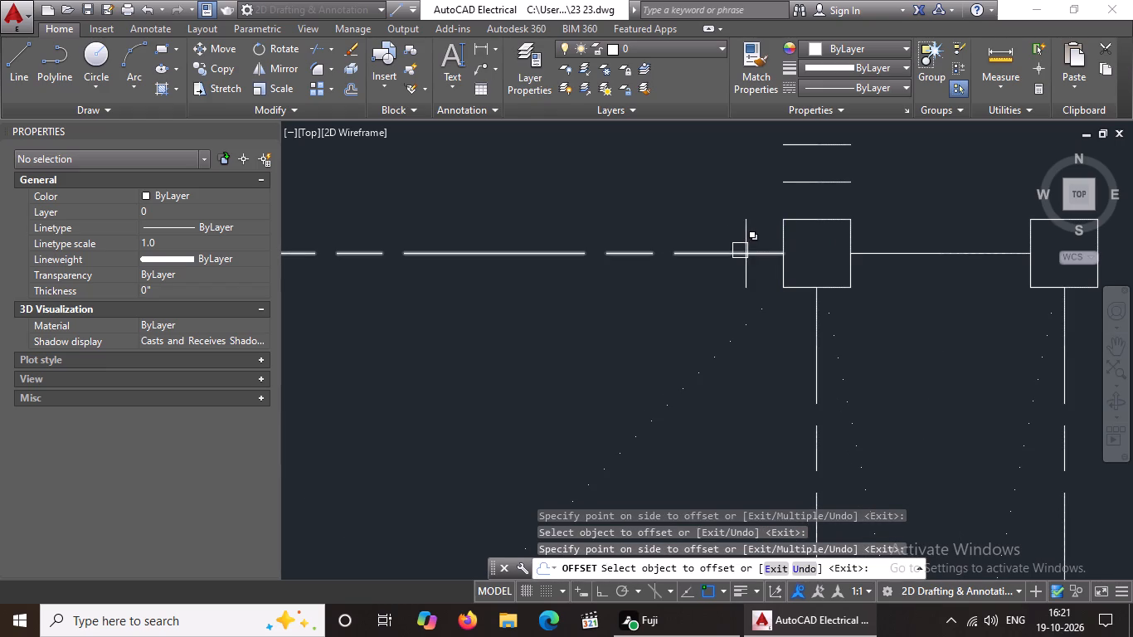
click(744, 239)
click(693, 232)
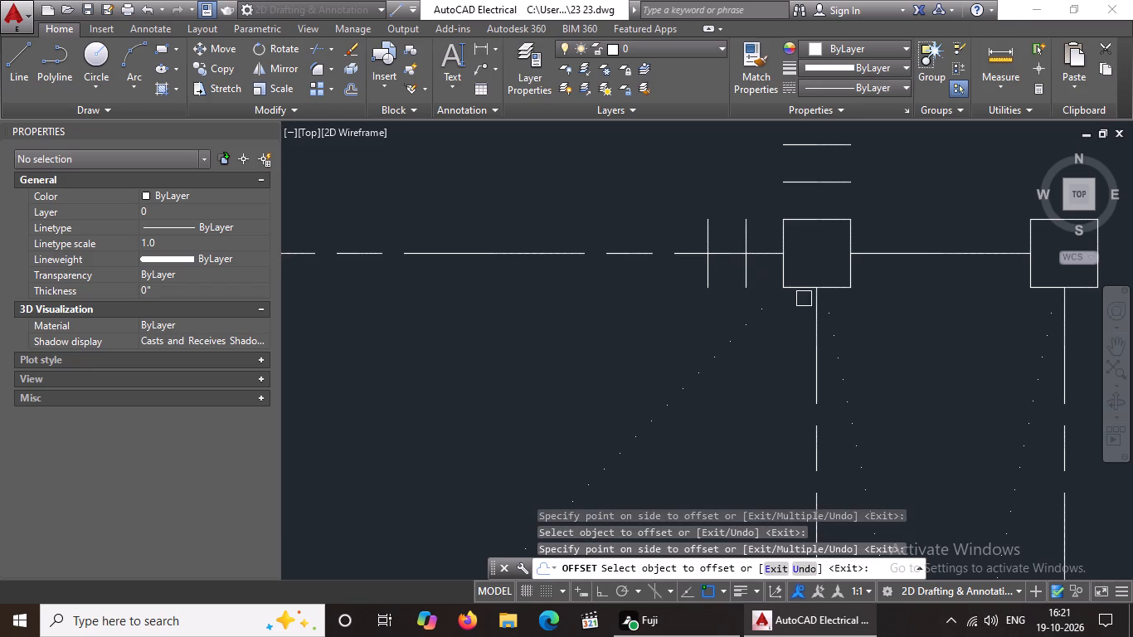
Offset the bottom and right edges of the fifth top-grid column outward twice each at 5" spacing.
scroll(810, 292, up, 2)
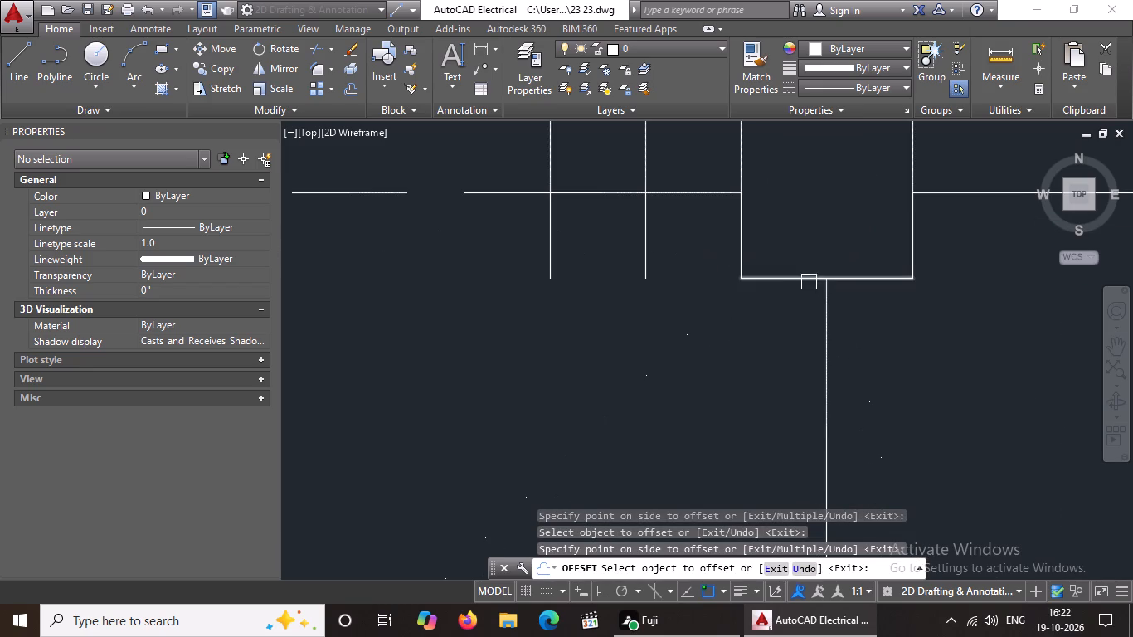
click(809, 280)
click(801, 322)
click(806, 372)
click(819, 438)
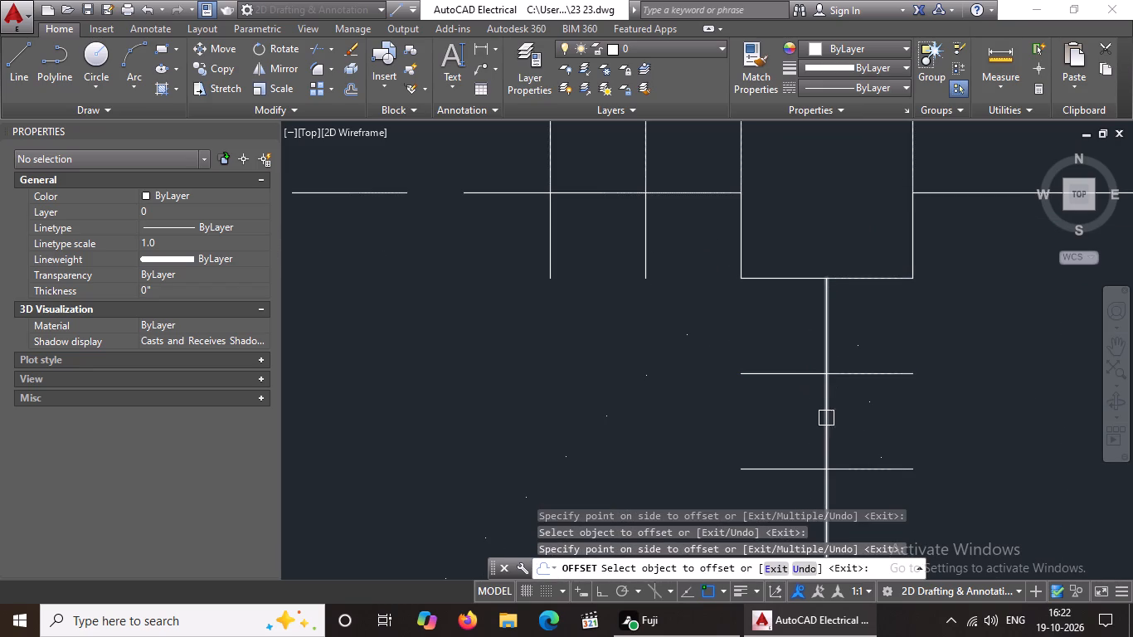
scroll(853, 393, down, 2)
click(873, 328)
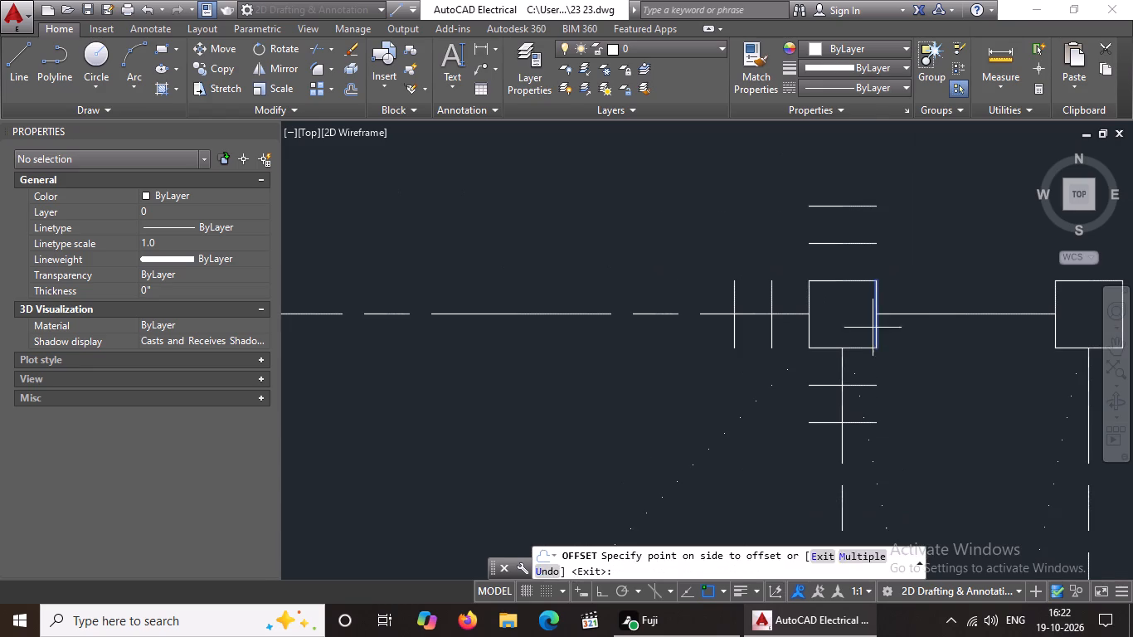
click(930, 337)
click(913, 335)
click(938, 336)
Offset the plan's top-right corner column outward at 5" spacing, its top edge once and its left edge twice.
scroll(940, 335, down, 3)
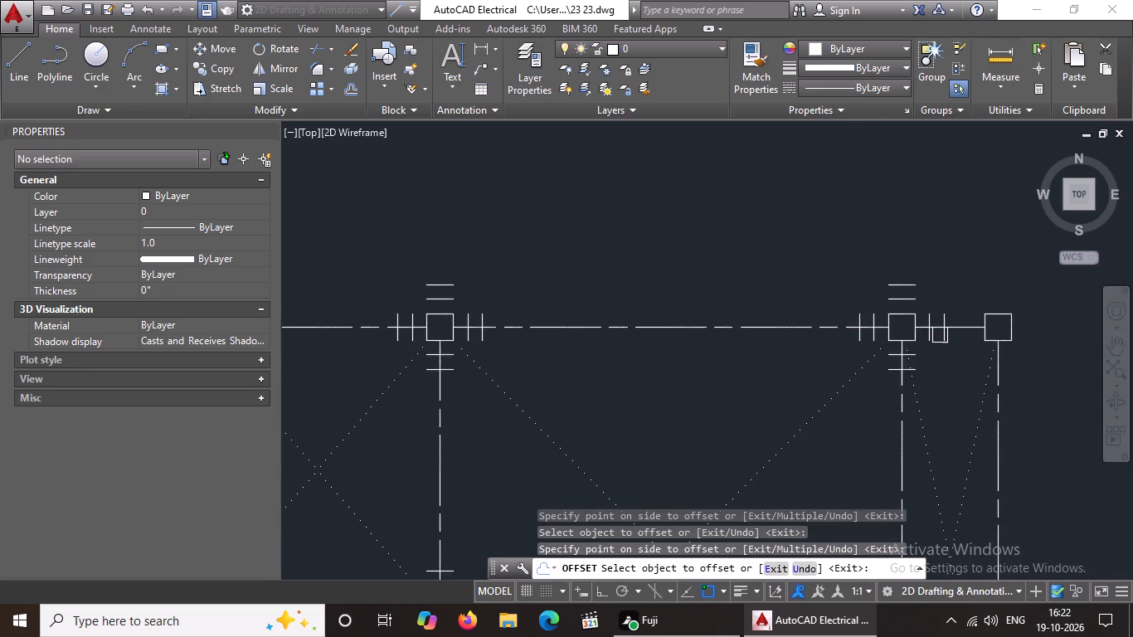
scroll(977, 343, up, 3)
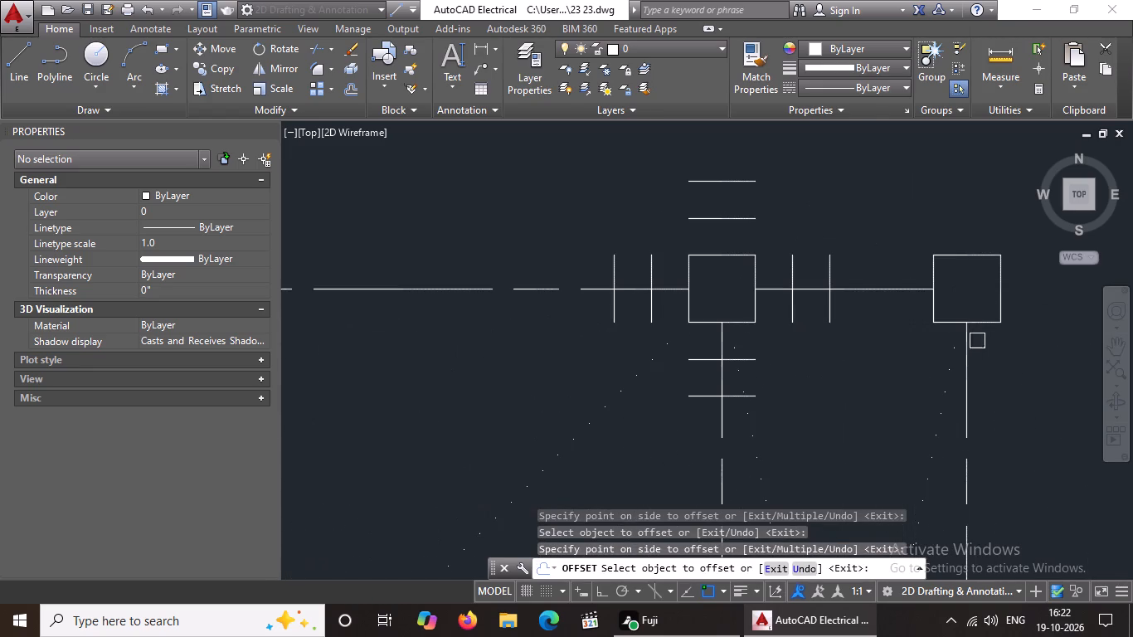
drag(966, 252, 966, 240)
click(966, 203)
drag(937, 276, 919, 278)
drag(867, 276, 874, 273)
drag(905, 265, 888, 275)
click(856, 281)
drag(902, 265, 866, 287)
click(849, 292)
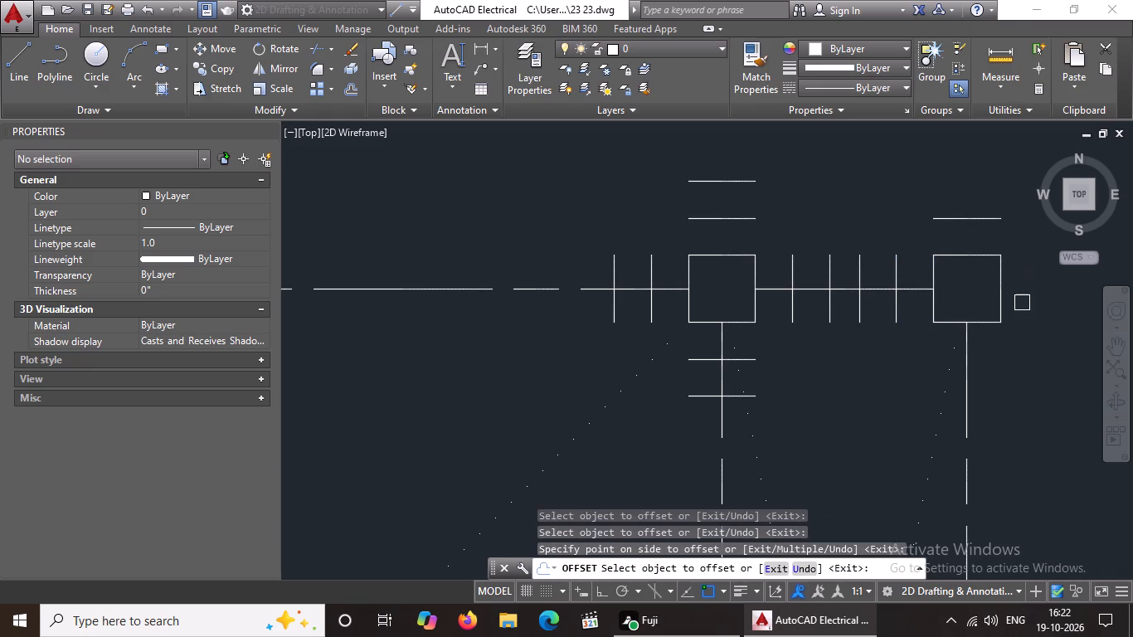
Offset the top-right corner column's bottom and right edges outward twice each at 5" spacing, and add its second top offset.
click(993, 321)
click(1000, 359)
click(1000, 361)
click(1004, 406)
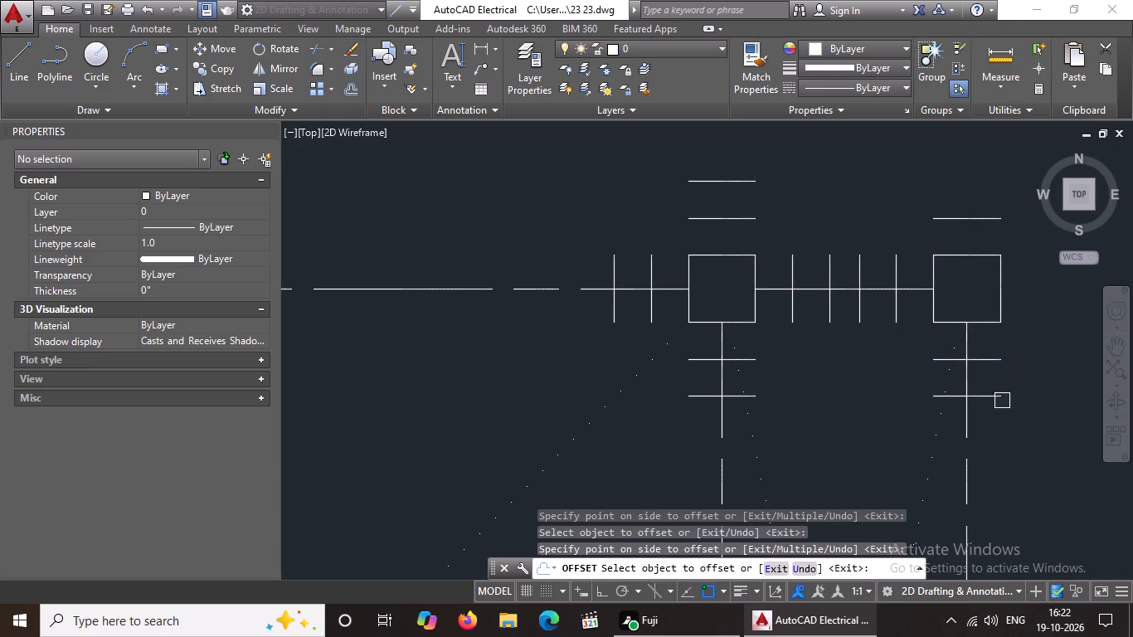
click(1004, 293)
click(1017, 291)
drag(1042, 288, 1049, 291)
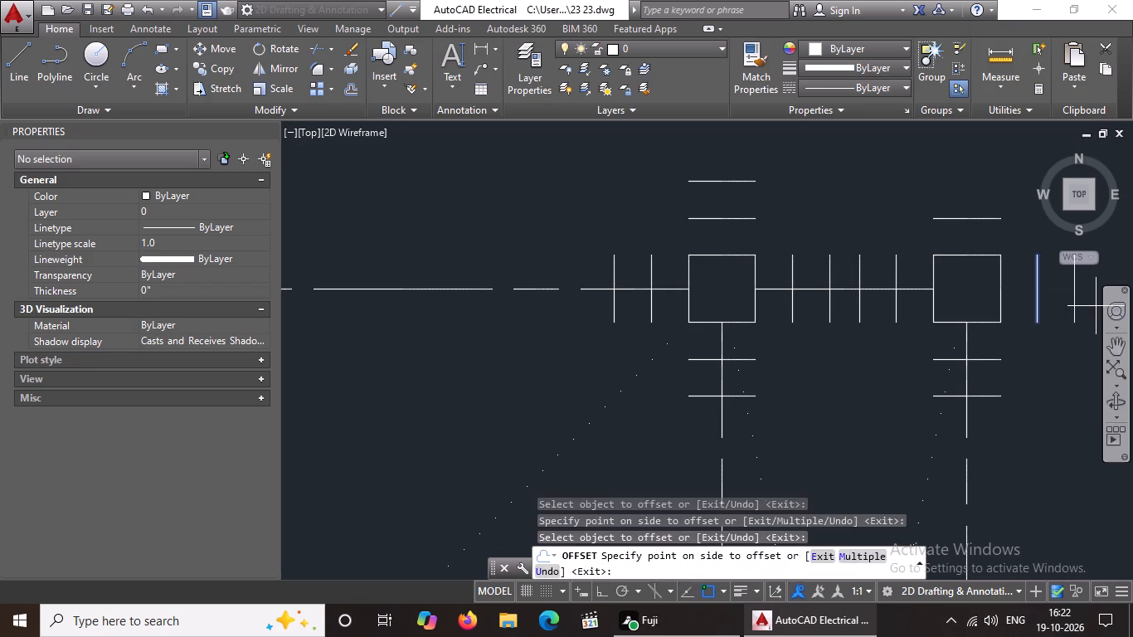
click(1098, 307)
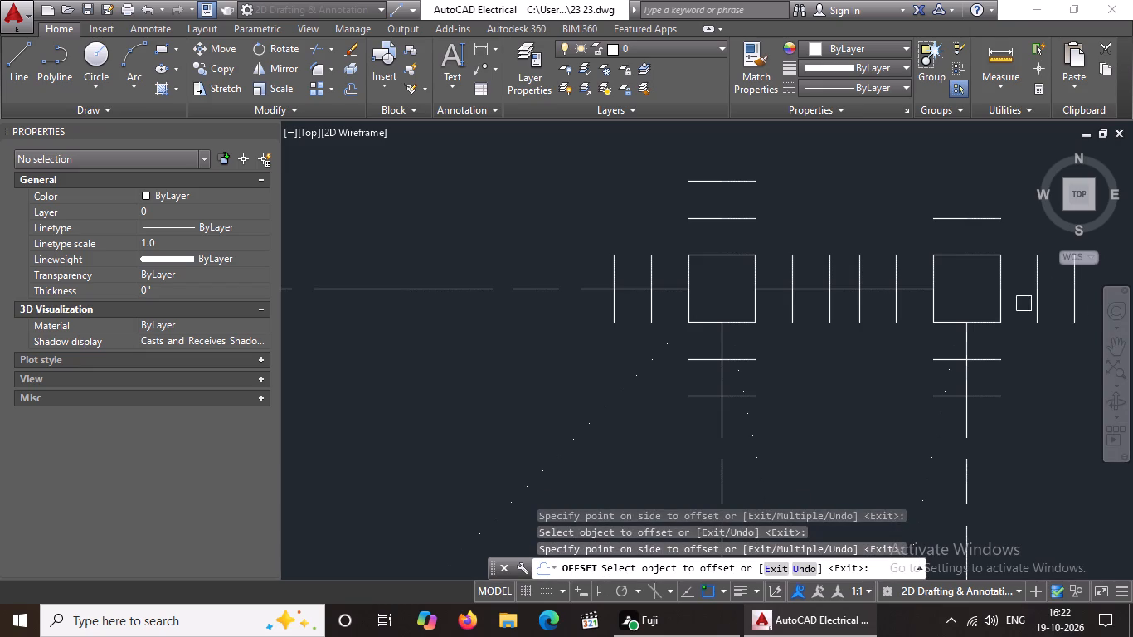
scroll(941, 315, down, 1)
drag(952, 255, 952, 244)
click(952, 204)
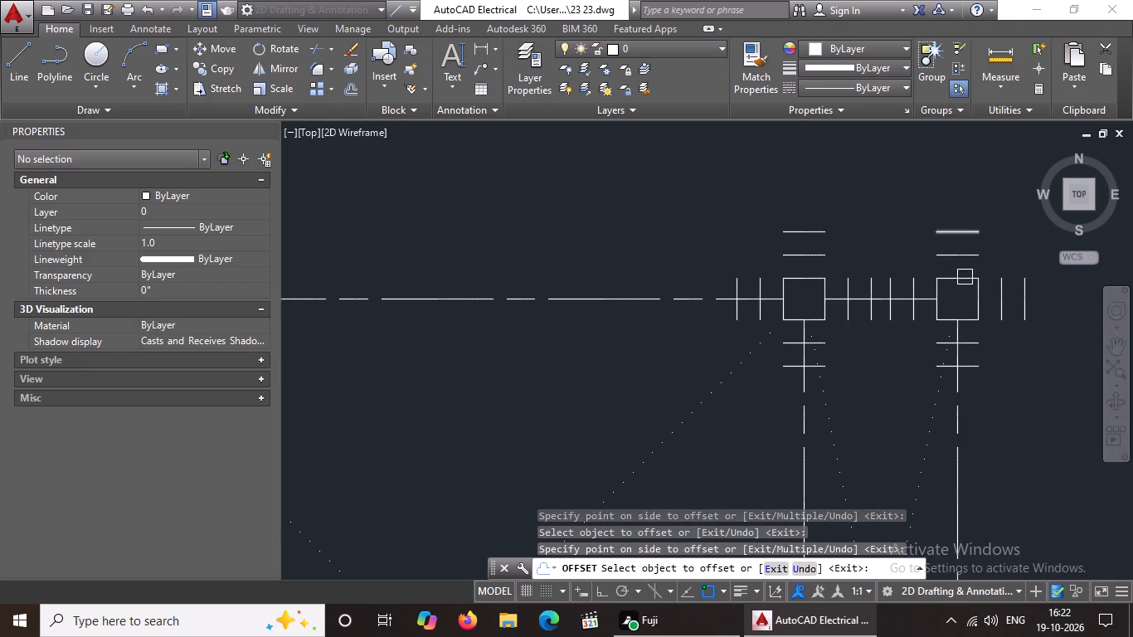
Offset all four edges of the column directly below the top-right corner column outward once by 5".
scroll(965, 280, down, 2)
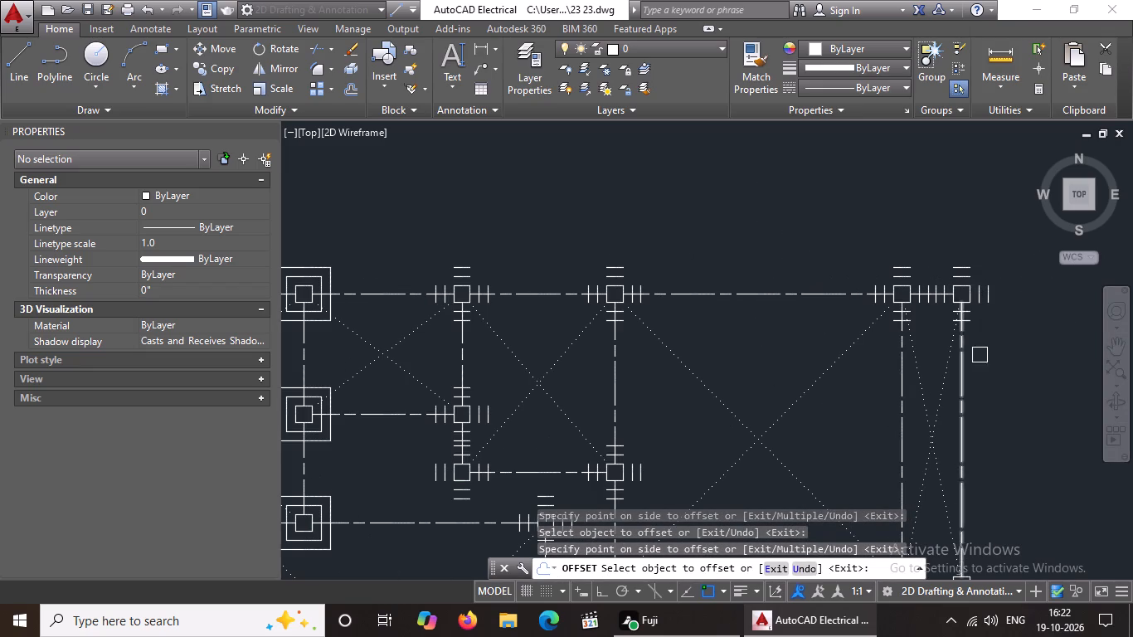
middle_drag(946, 253, 924, 208)
scroll(921, 209, down, 1)
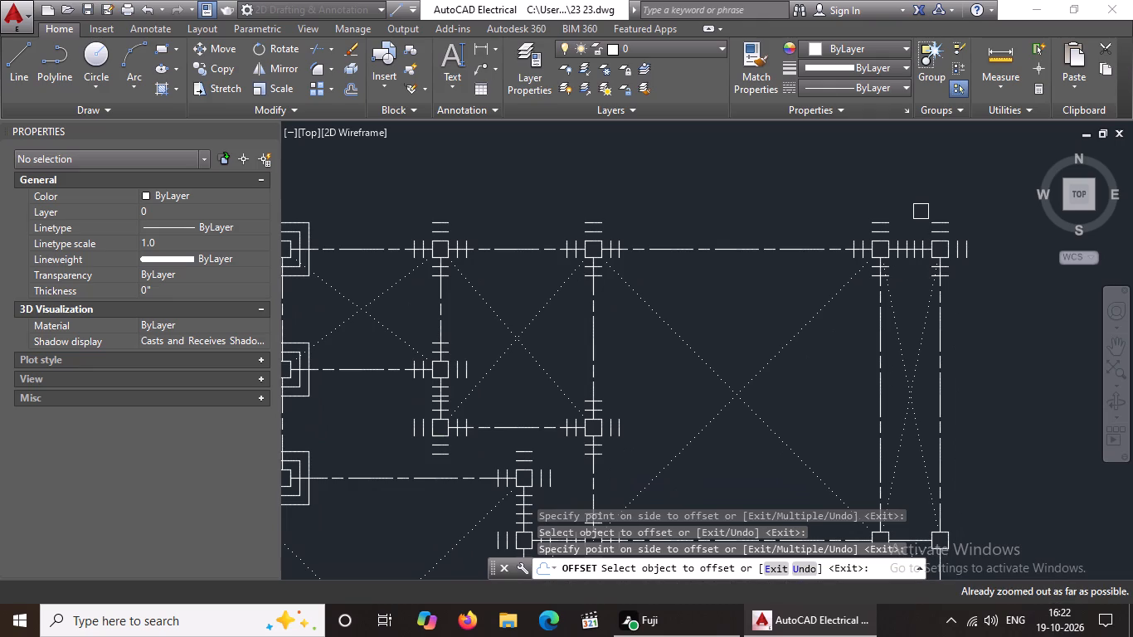
scroll(921, 212, down, 1)
middle_drag(913, 410, 924, 273)
scroll(912, 407, up, 1)
scroll(933, 273, down, 1)
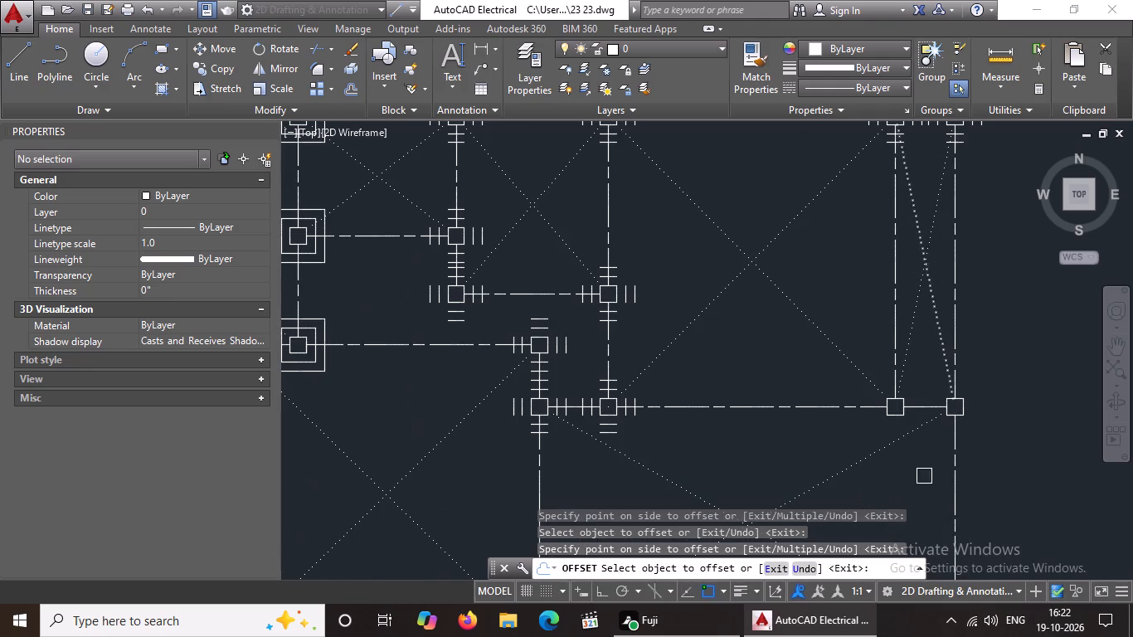
scroll(946, 428, up, 2)
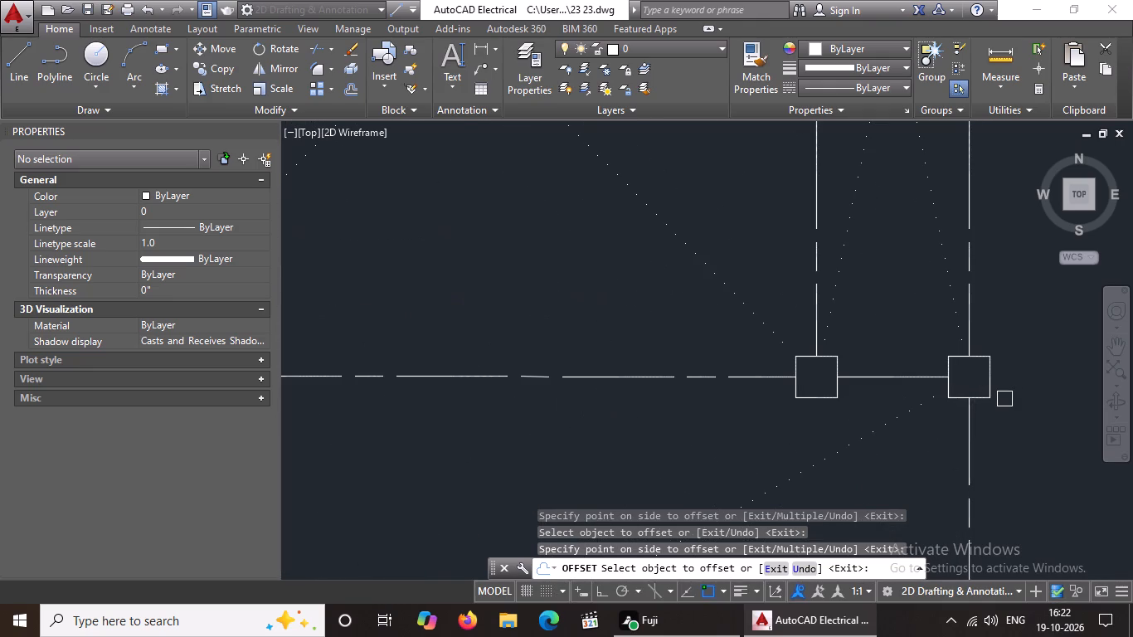
scroll(1004, 399, up, 2)
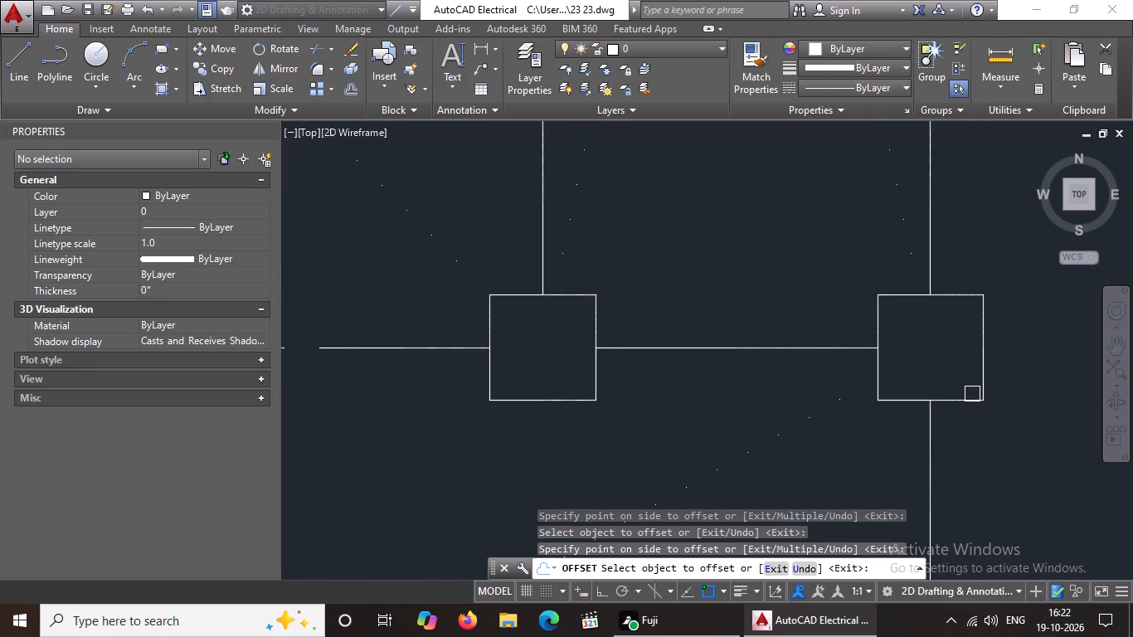
click(970, 396)
click(981, 457)
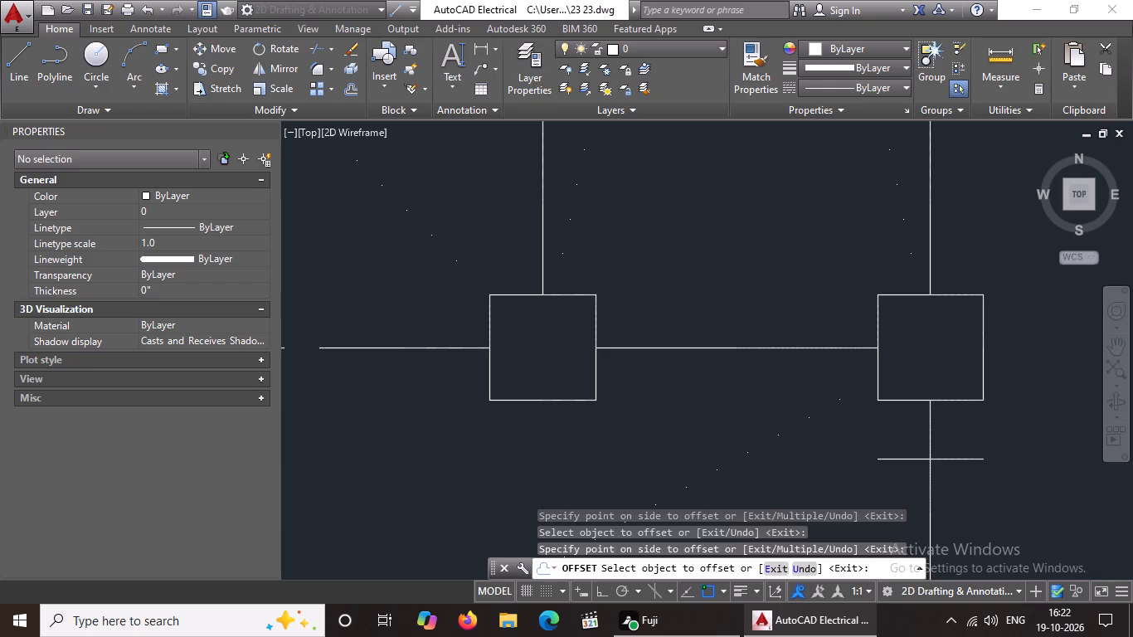
click(987, 376)
click(1010, 361)
drag(871, 321, 851, 331)
drag(832, 340, 824, 342)
click(903, 292)
click(901, 265)
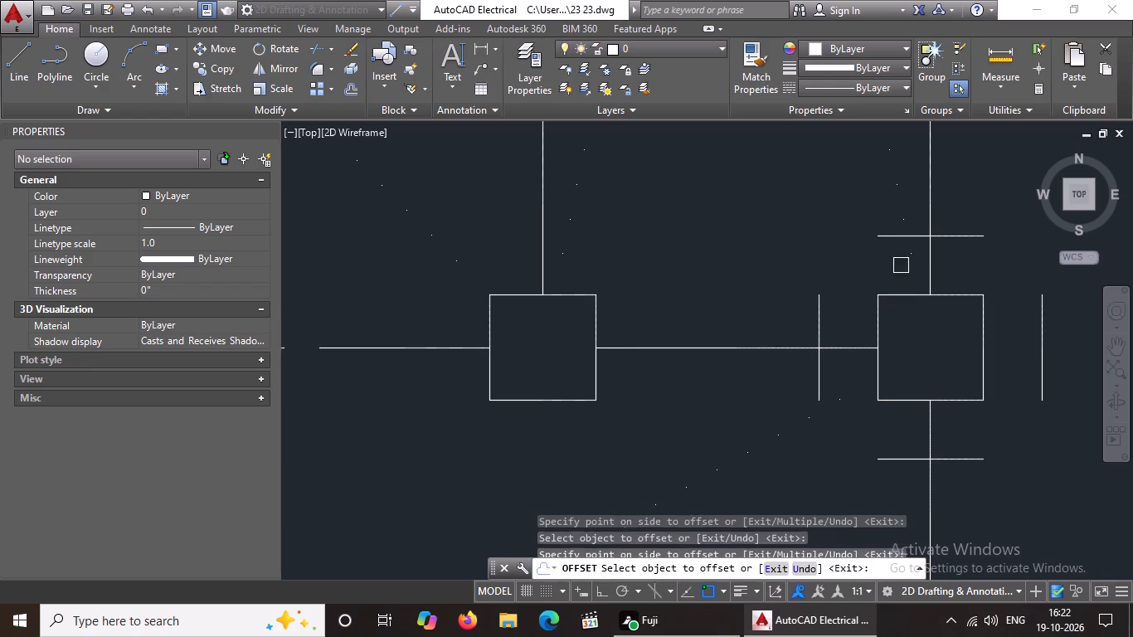
Add a second 5" outward offset to each of the four offset lines around the column below the top-right corner column.
click(820, 312)
click(795, 324)
click(912, 455)
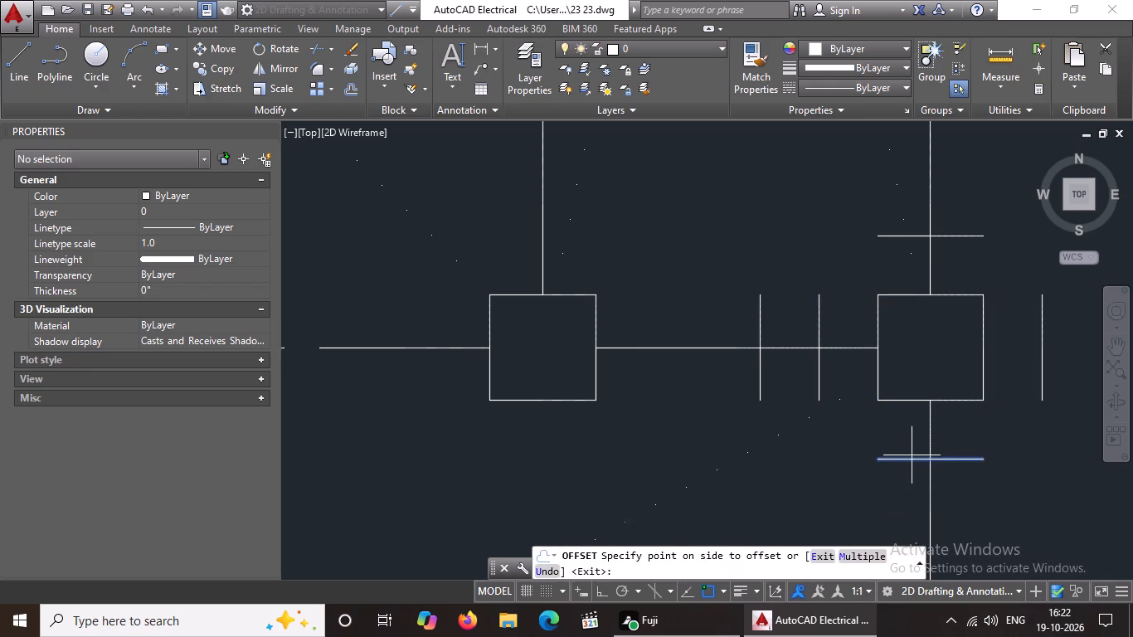
click(912, 498)
scroll(924, 462, down, 3)
click(957, 443)
click(989, 425)
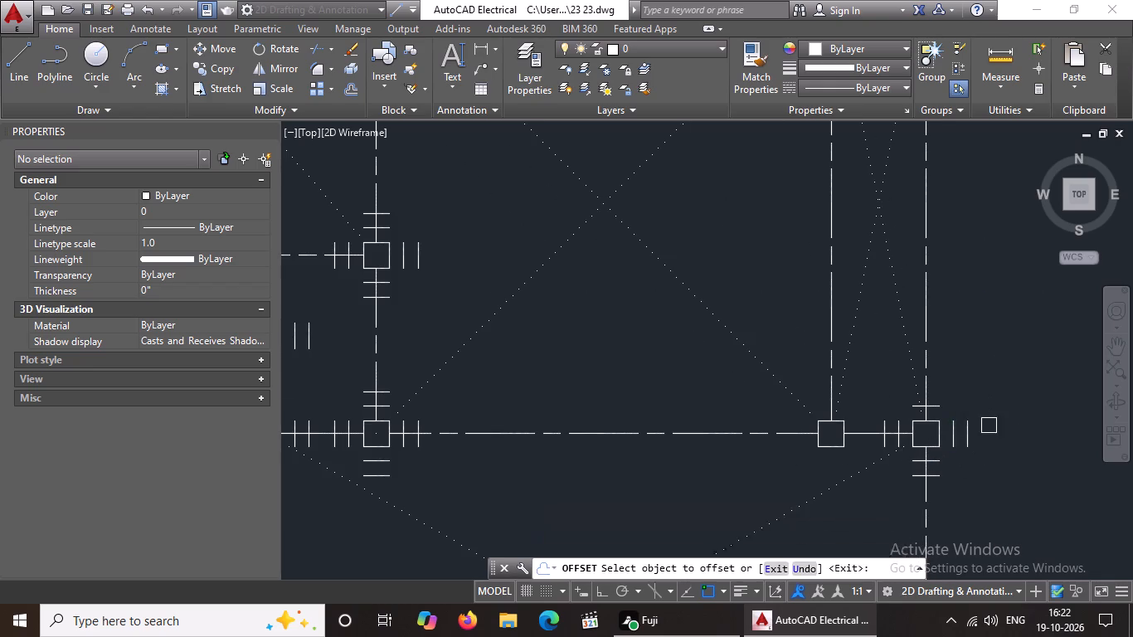
click(941, 405)
click(947, 362)
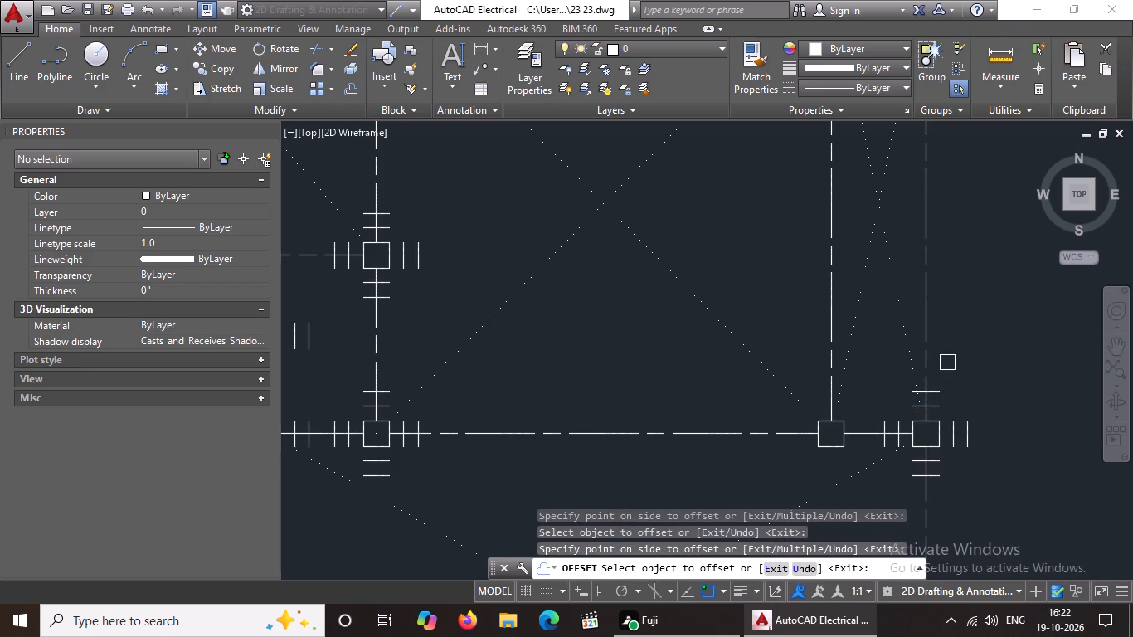
Offset the bottom and right edges of the lower column on the fifth top-grid column's line outward twice each at 5" spacing.
scroll(947, 372, down, 3)
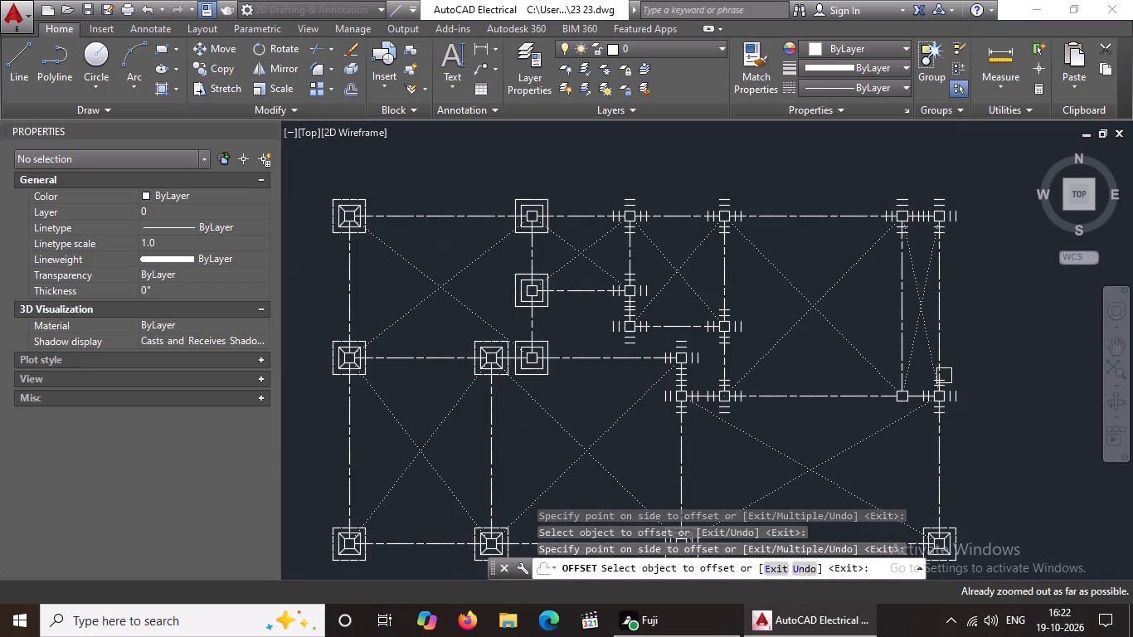
scroll(875, 357, up, 3)
scroll(961, 513, down, 2)
scroll(990, 557, up, 3)
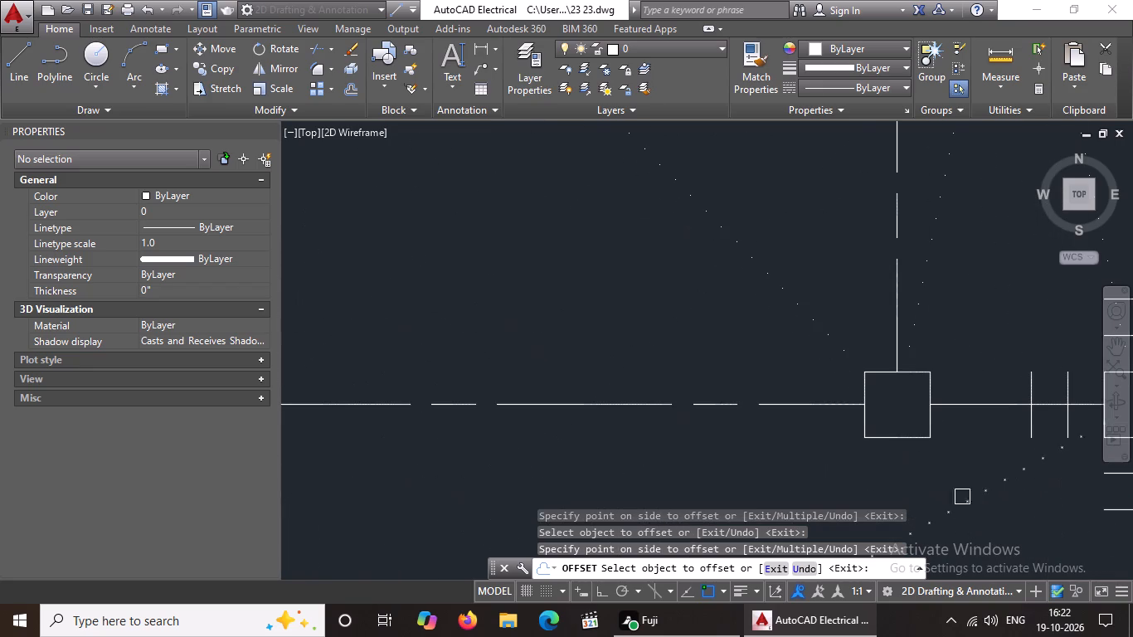
click(892, 442)
click(896, 464)
drag(898, 474, 902, 492)
click(907, 521)
drag(936, 421, 951, 417)
click(958, 416)
drag(967, 416, 978, 413)
click(985, 411)
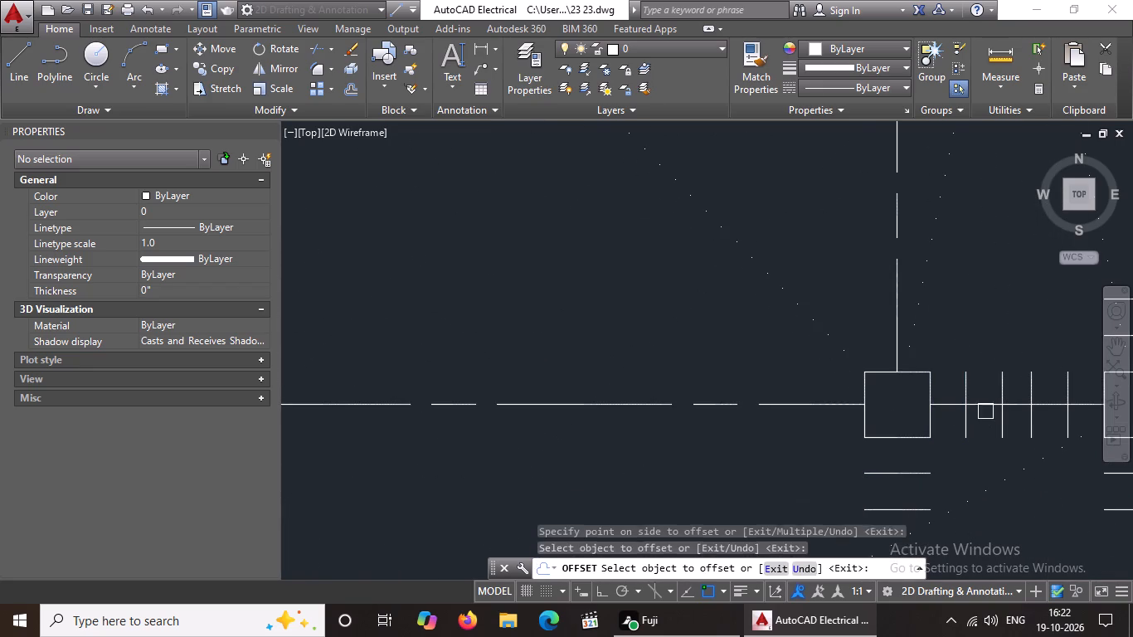
Offset the left and top edges of the lower column on the fifth top-grid column's line outward twice each at 5" spacing.
drag(859, 430, 830, 430)
click(823, 430)
drag(829, 426, 780, 437)
drag(727, 445, 771, 435)
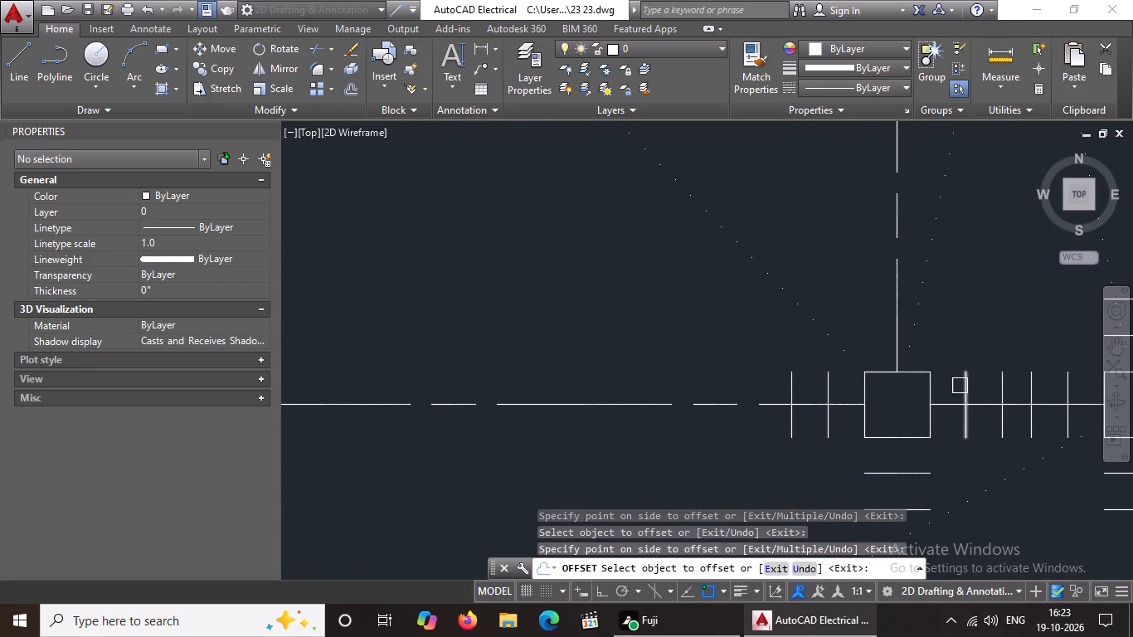
drag(886, 367, 883, 357)
click(873, 323)
drag(876, 340, 876, 325)
click(875, 291)
scroll(875, 317, down, 5)
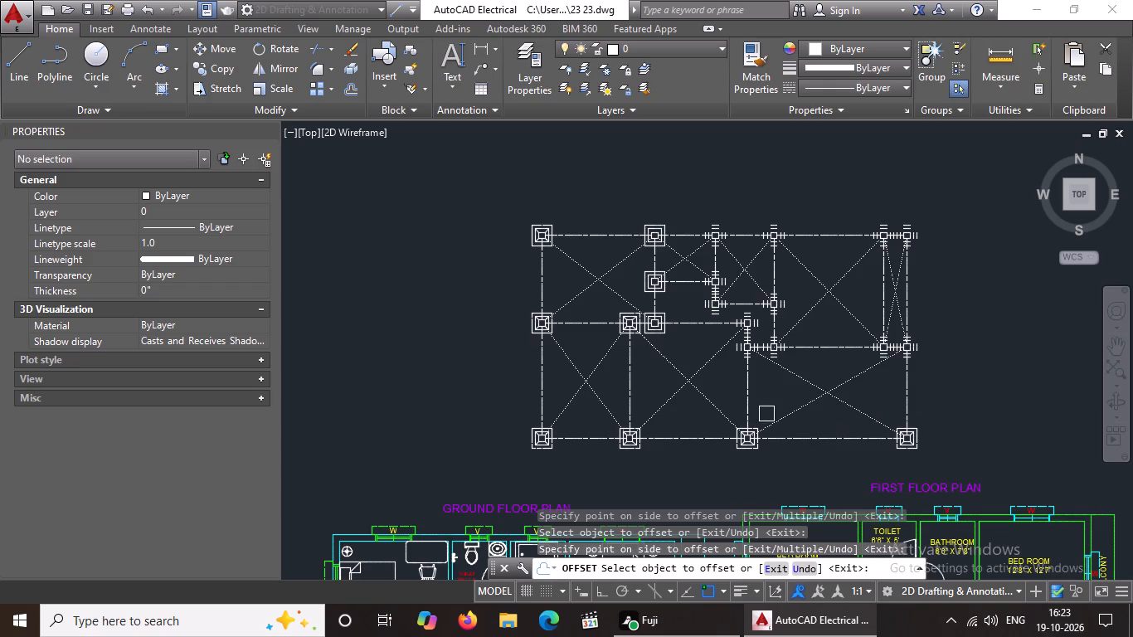
scroll(737, 258, up, 2)
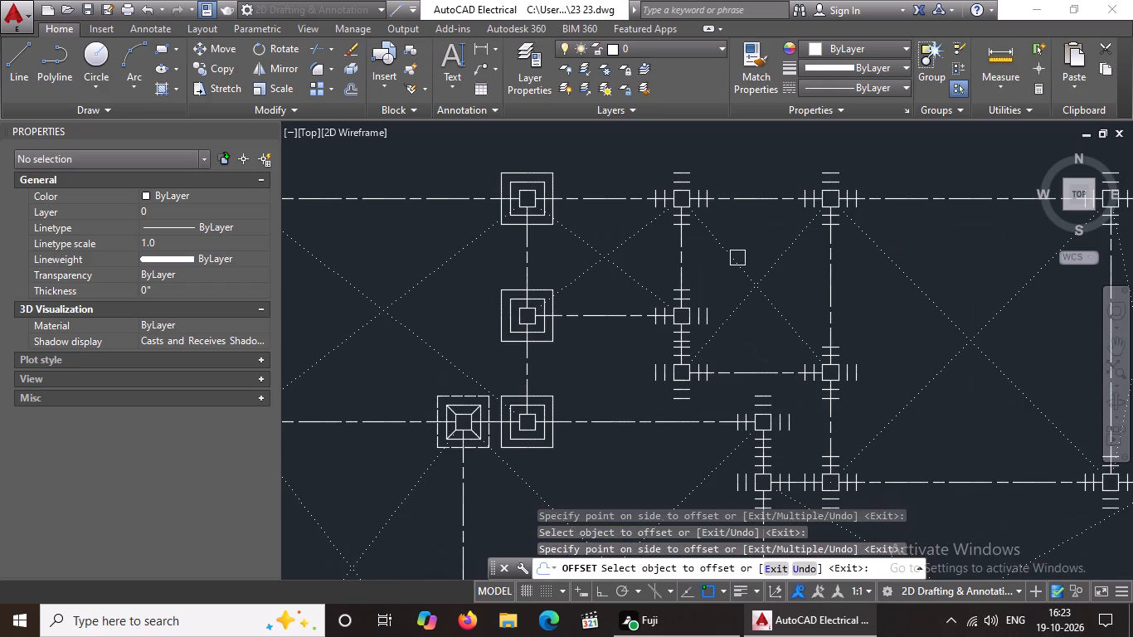
key(Escape)
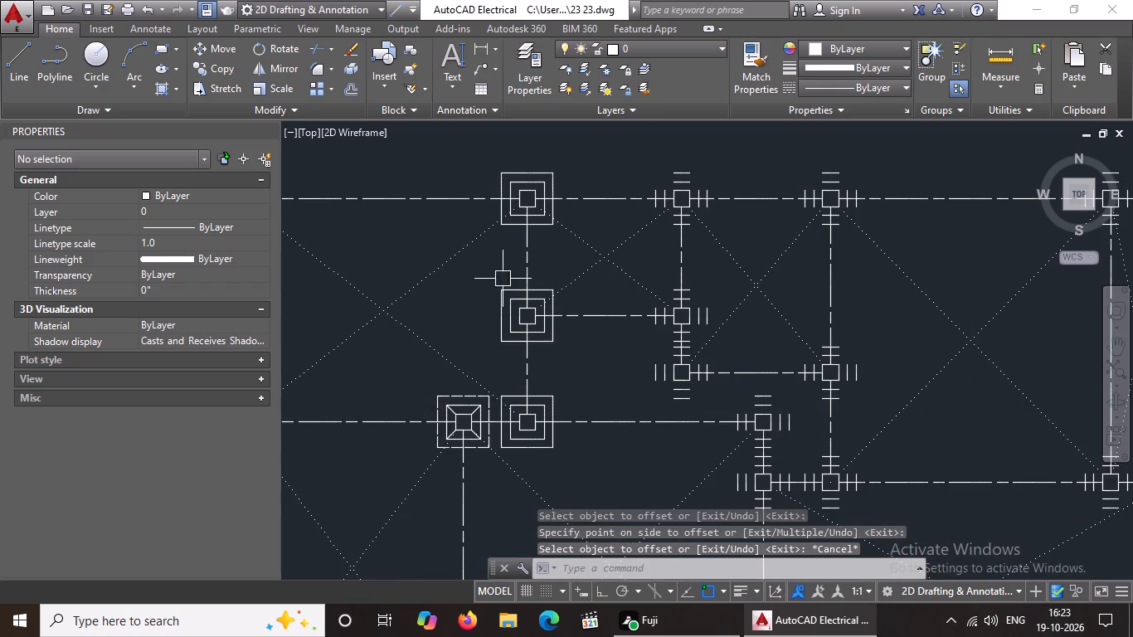
Draw the bottom-left diagonal between column and inner square on the lowest footing of the second top-grid column's line.
scroll(523, 296, down, 2)
scroll(479, 385, up, 2)
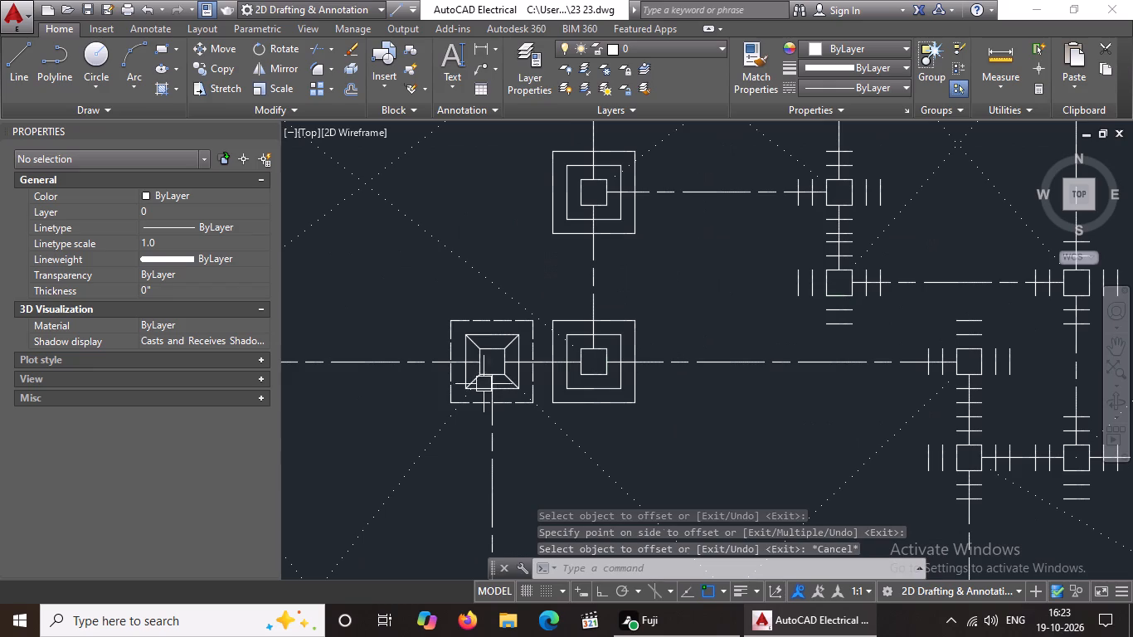
key(Escape)
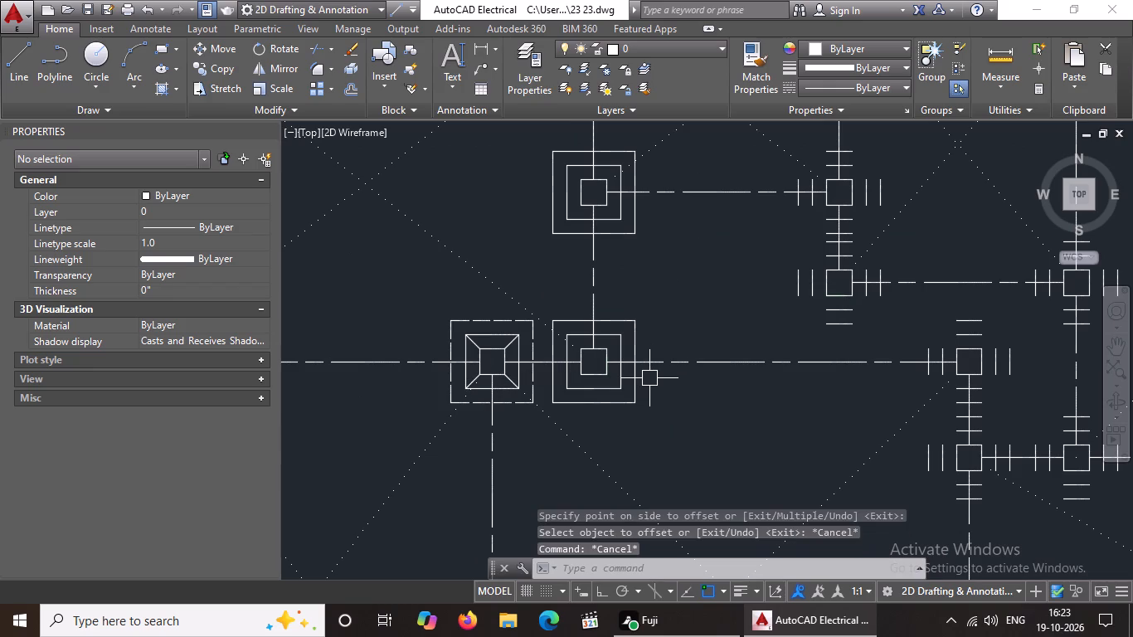
key(l)
key(Return)
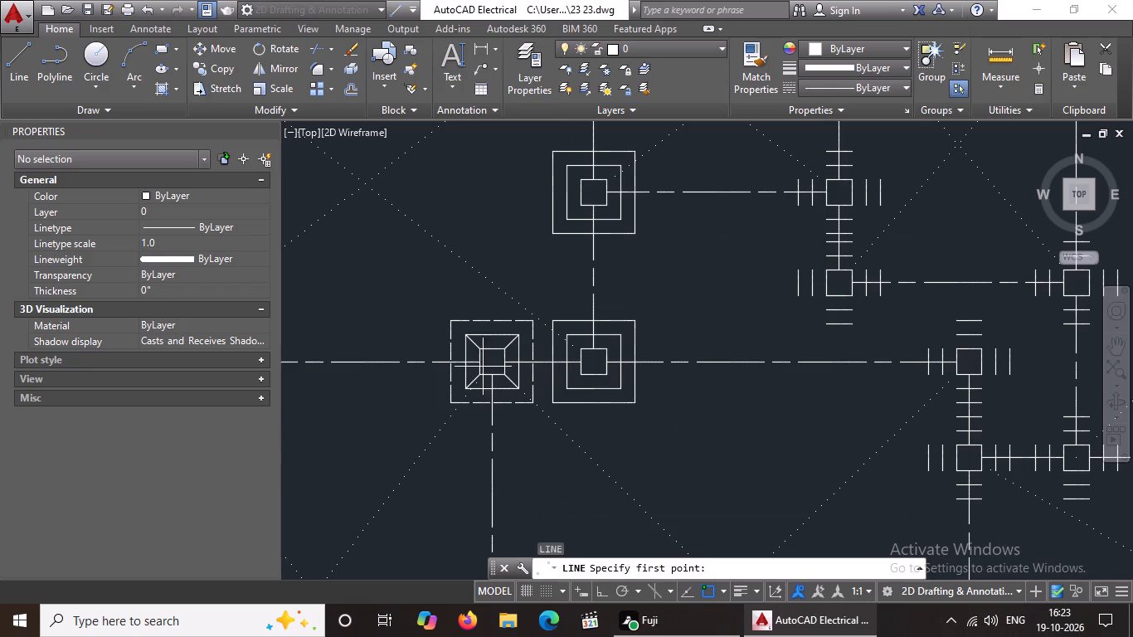
scroll(557, 363, down, 3)
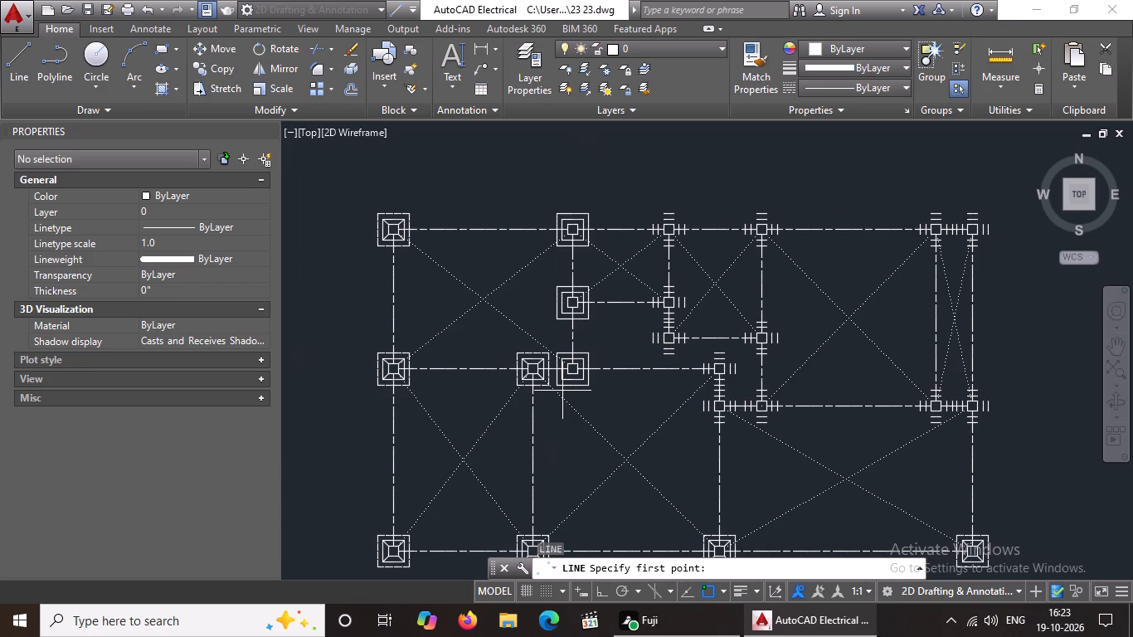
scroll(560, 387, up, 2)
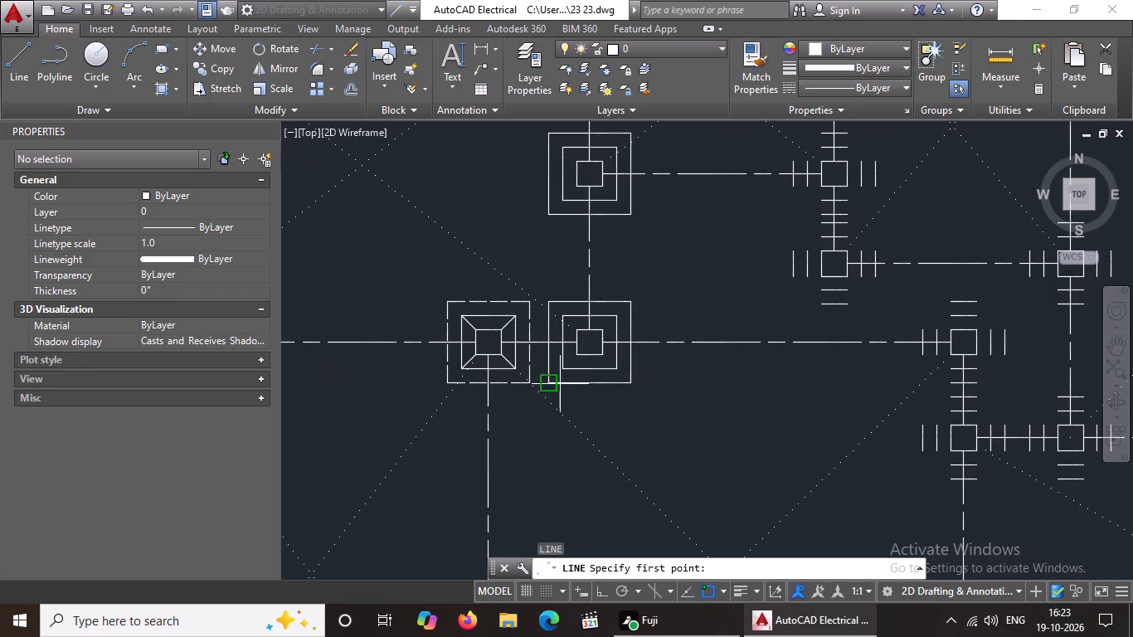
drag(562, 368, 569, 367)
drag(575, 354, 600, 365)
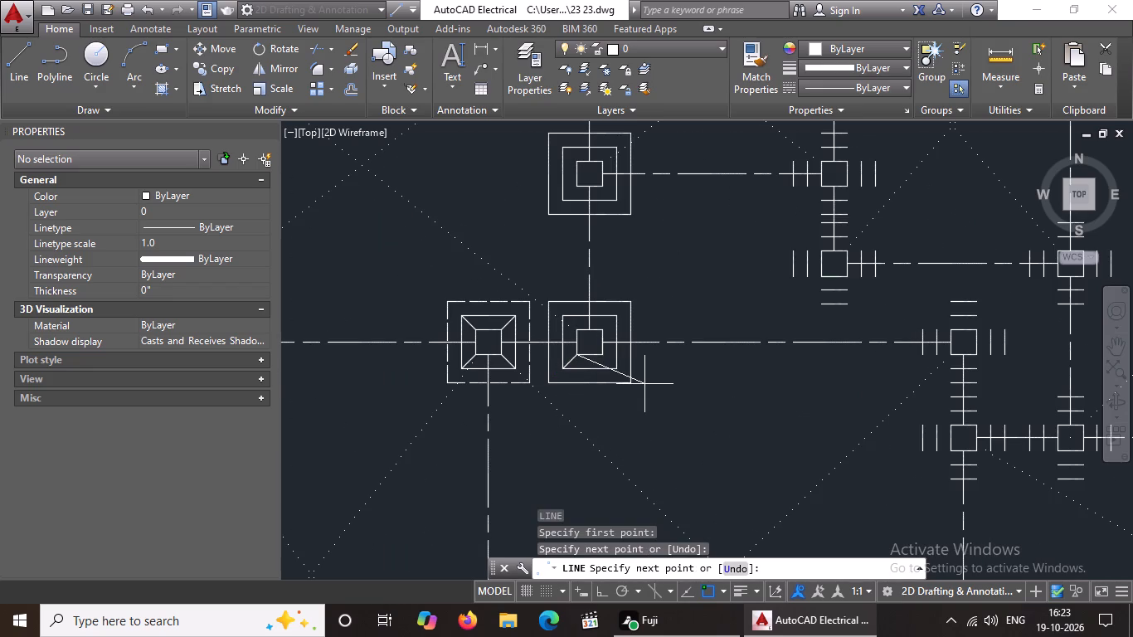
key(Escape)
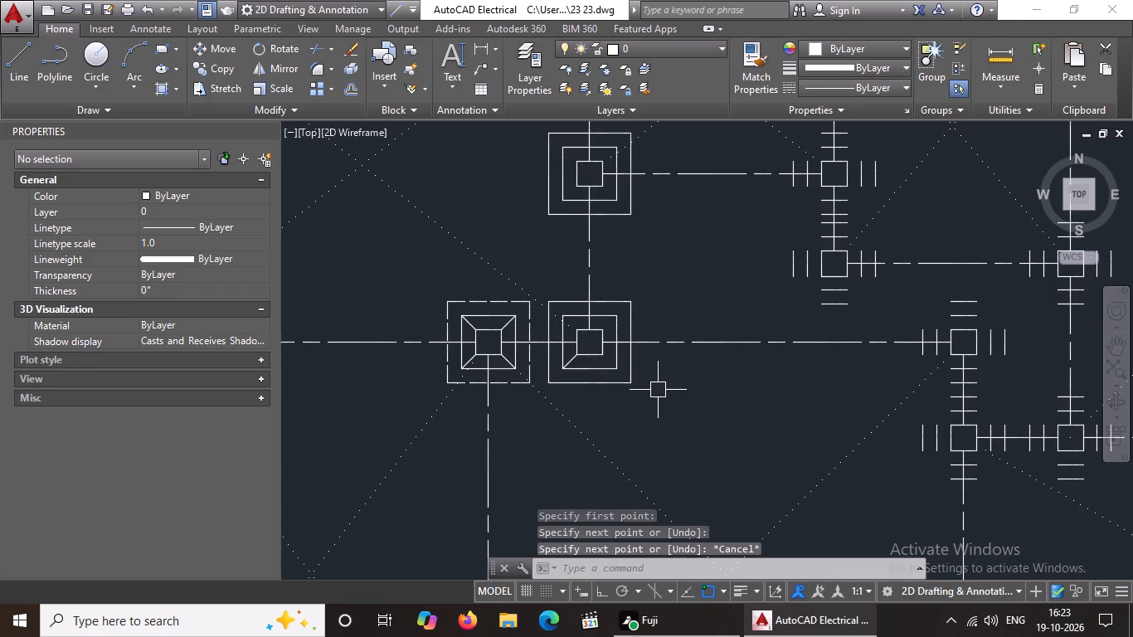
Draw the bottom-right diagonal from the column corner to the inner square's corner on the same footing.
scroll(658, 390, down, 5)
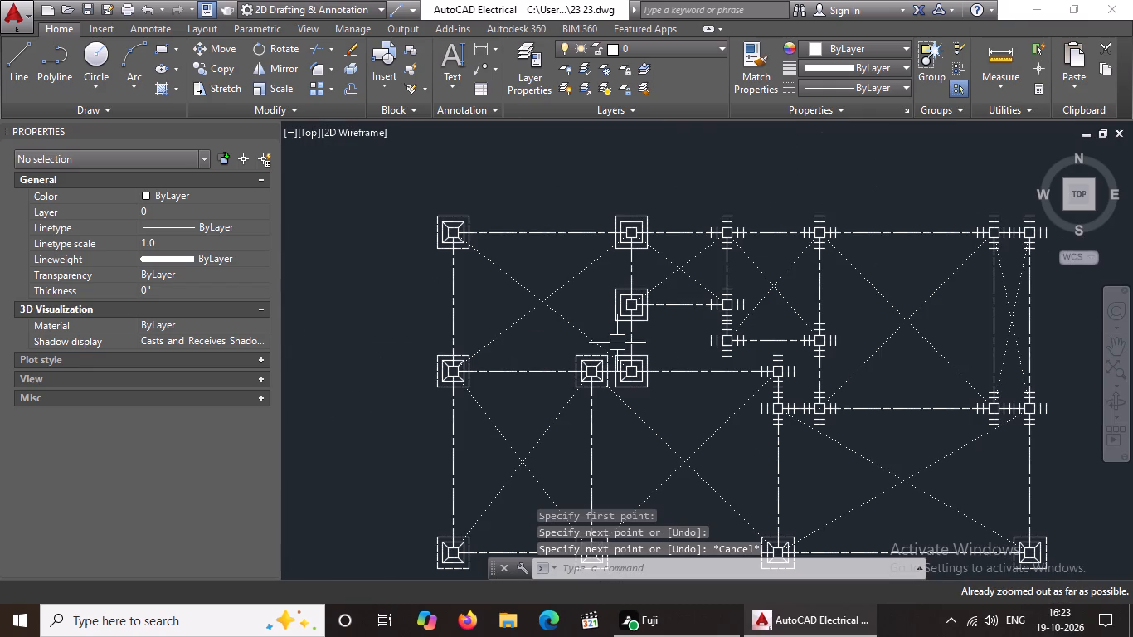
middle_drag(700, 489, 683, 405)
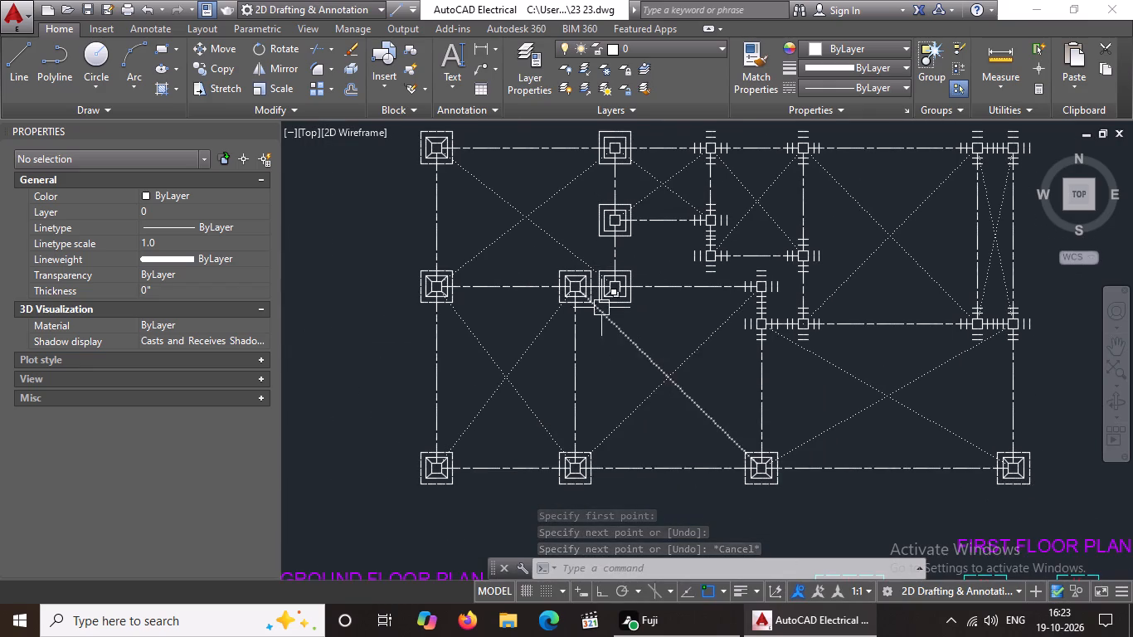
scroll(600, 304, up, 3)
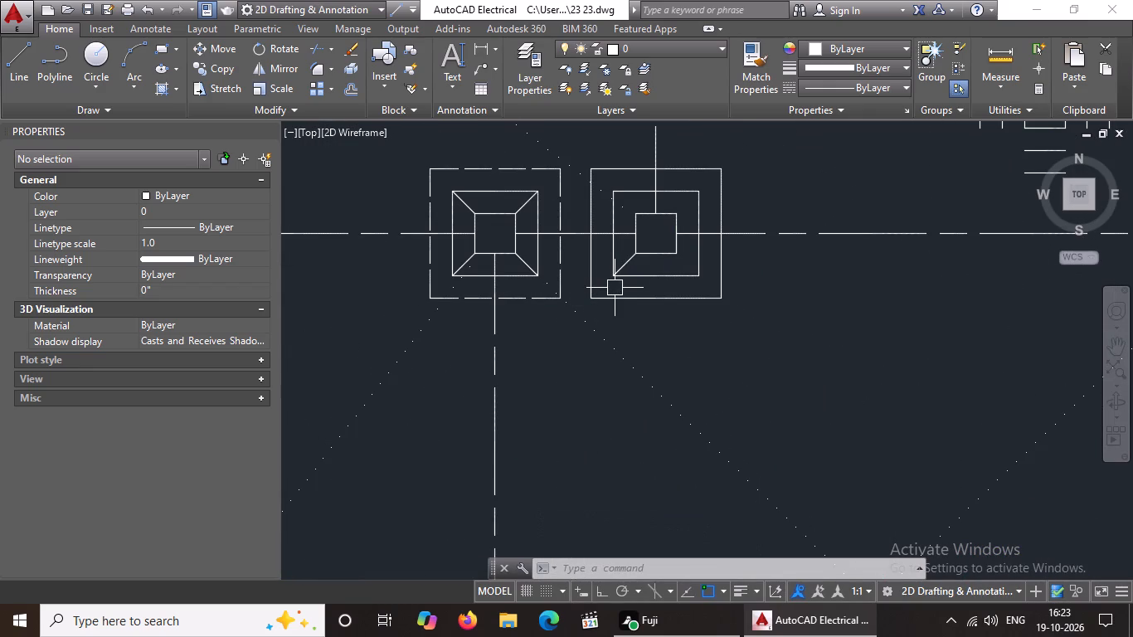
key(l)
key(Return)
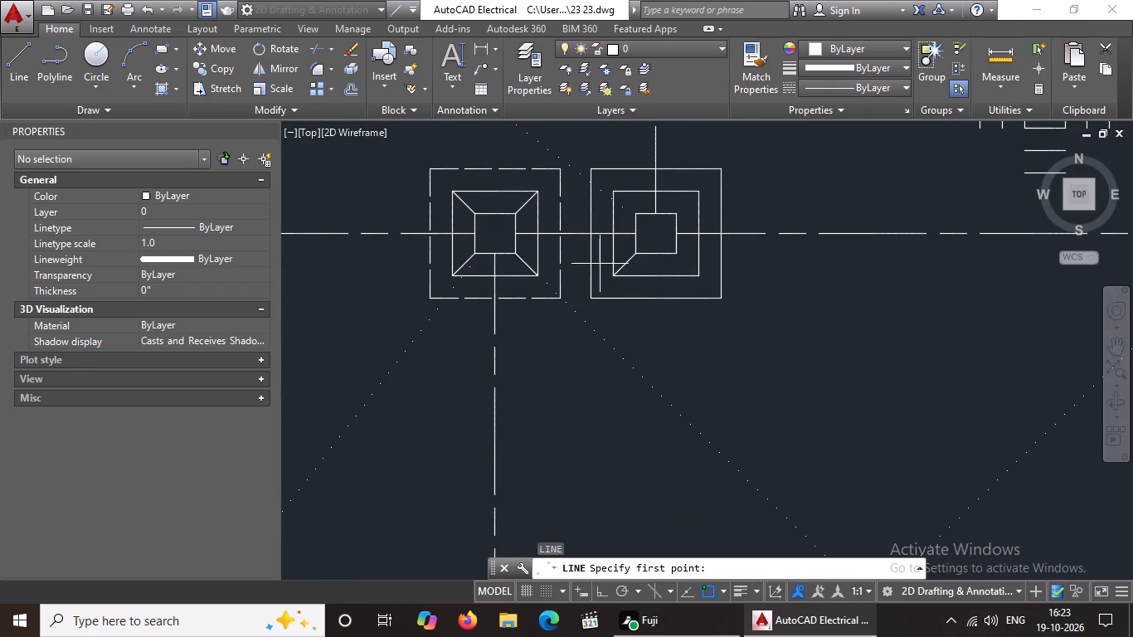
click(680, 254)
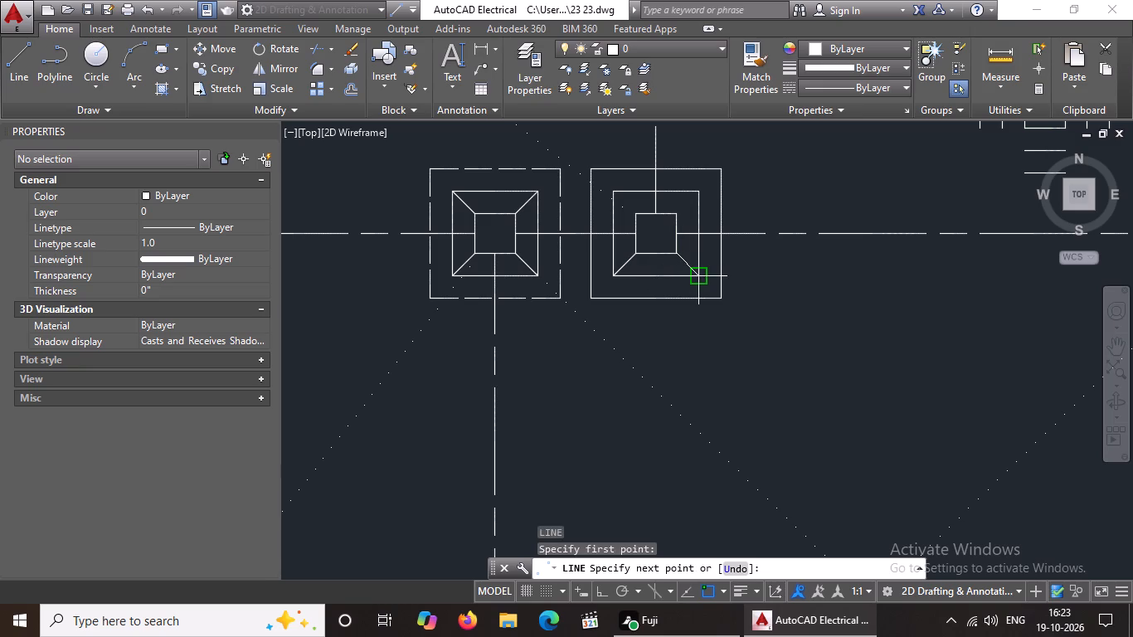
click(700, 275)
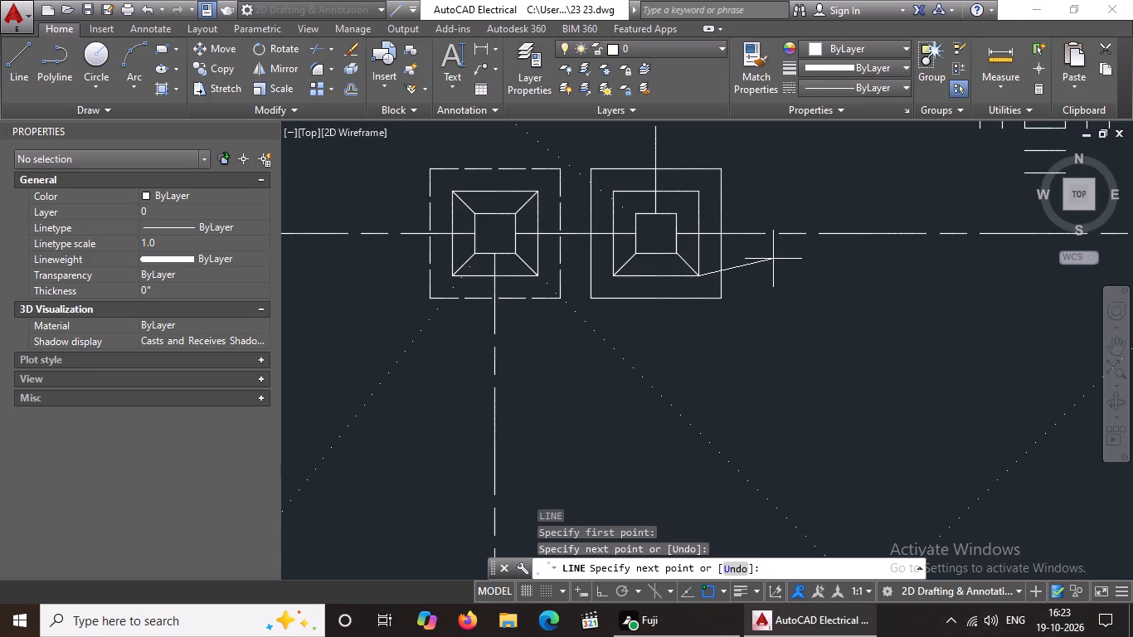
Draw the top-left diagonal from the column corner to the inner square's corner on the lowest footing of the second top-grid column's line.
key(Escape)
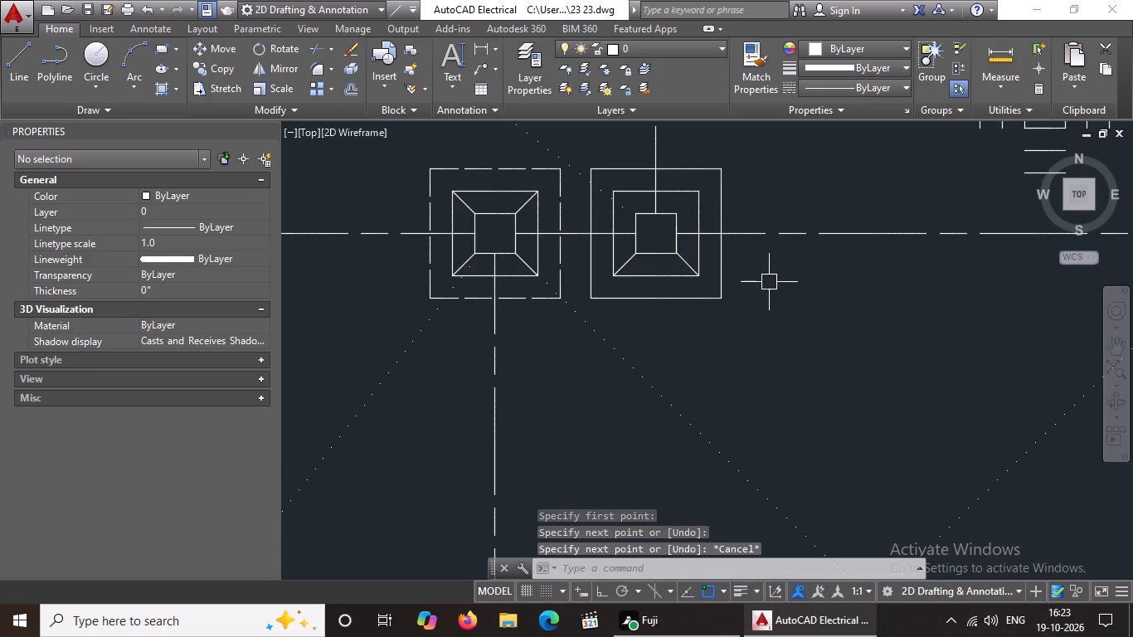
key(l)
key(Return)
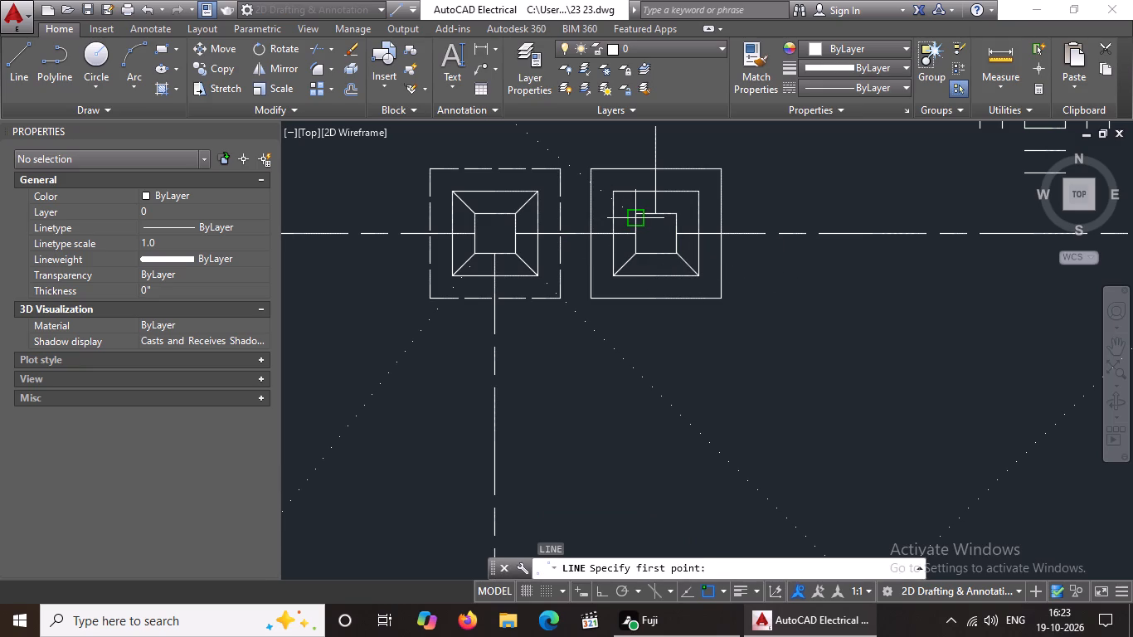
click(635, 214)
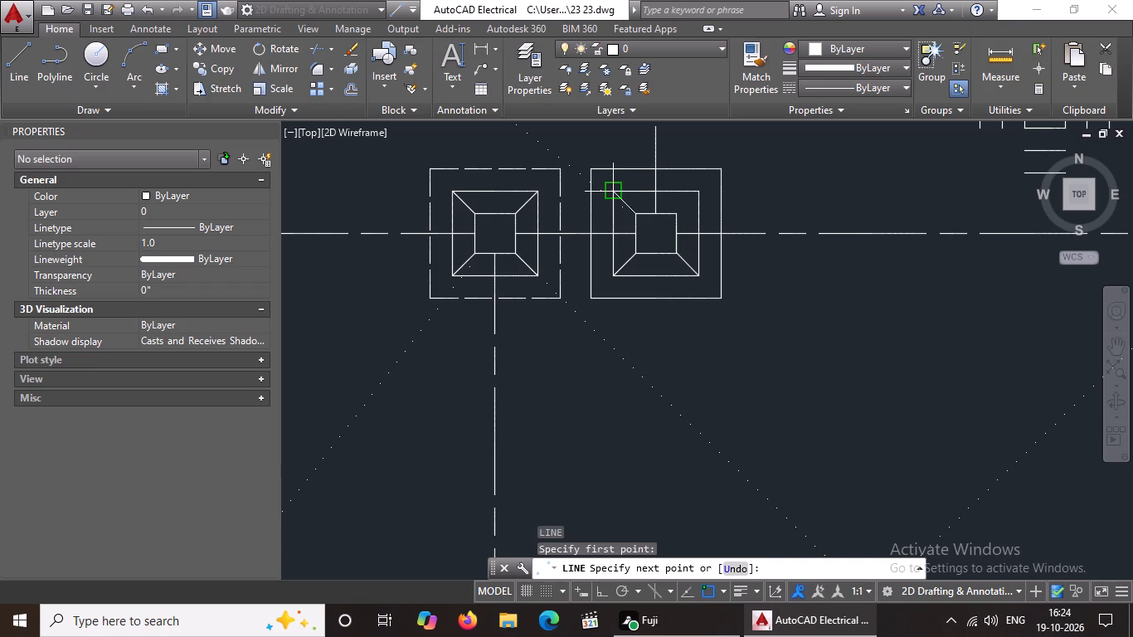
click(616, 194)
key(Escape)
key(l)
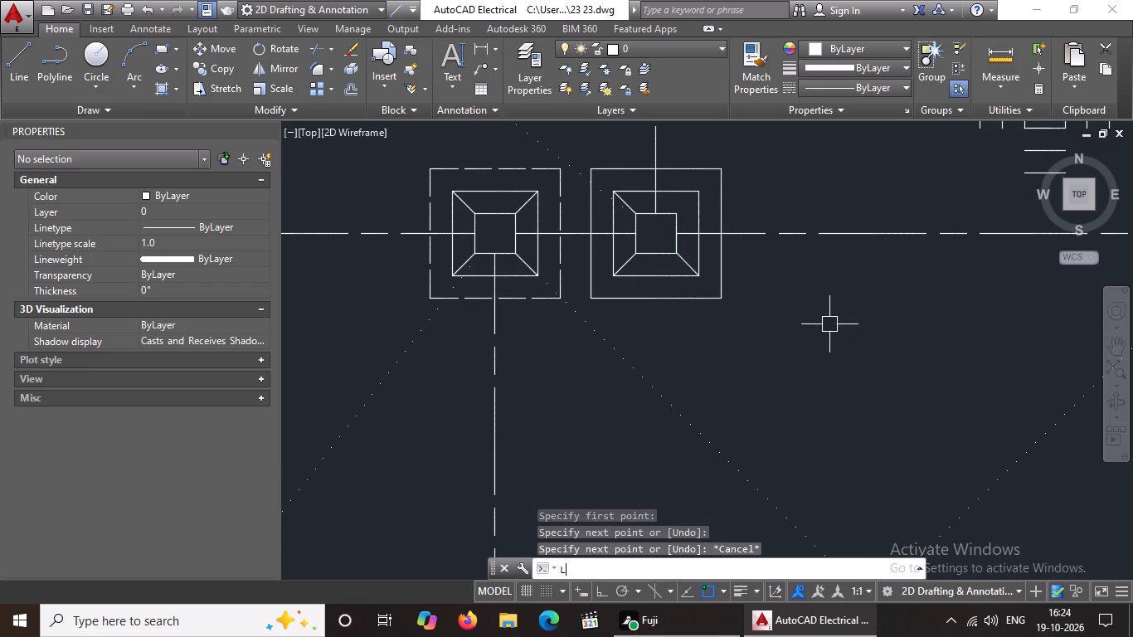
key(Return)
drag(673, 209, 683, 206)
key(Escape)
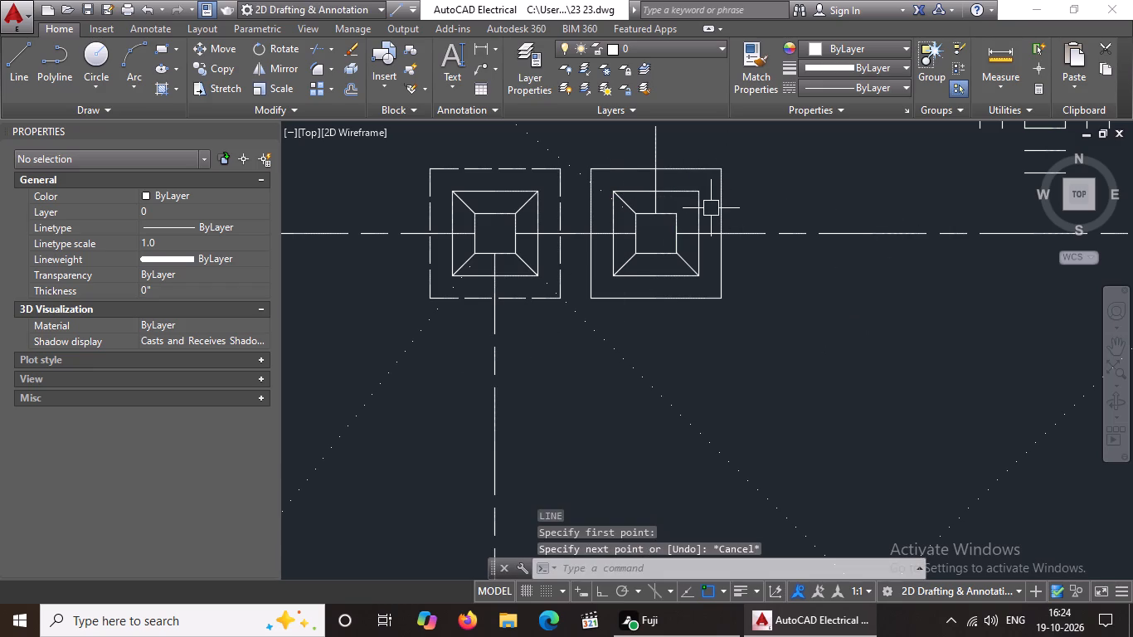
Draw the top-right diagonal from the column corner to the inner square's corner on the same footing.
key(l)
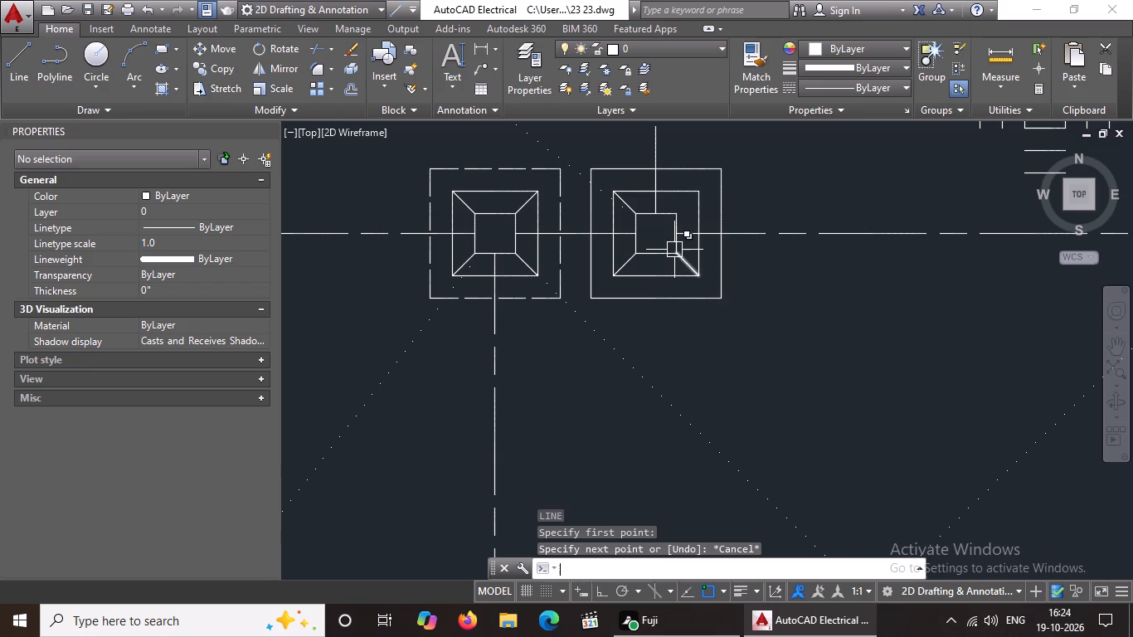
key(Return)
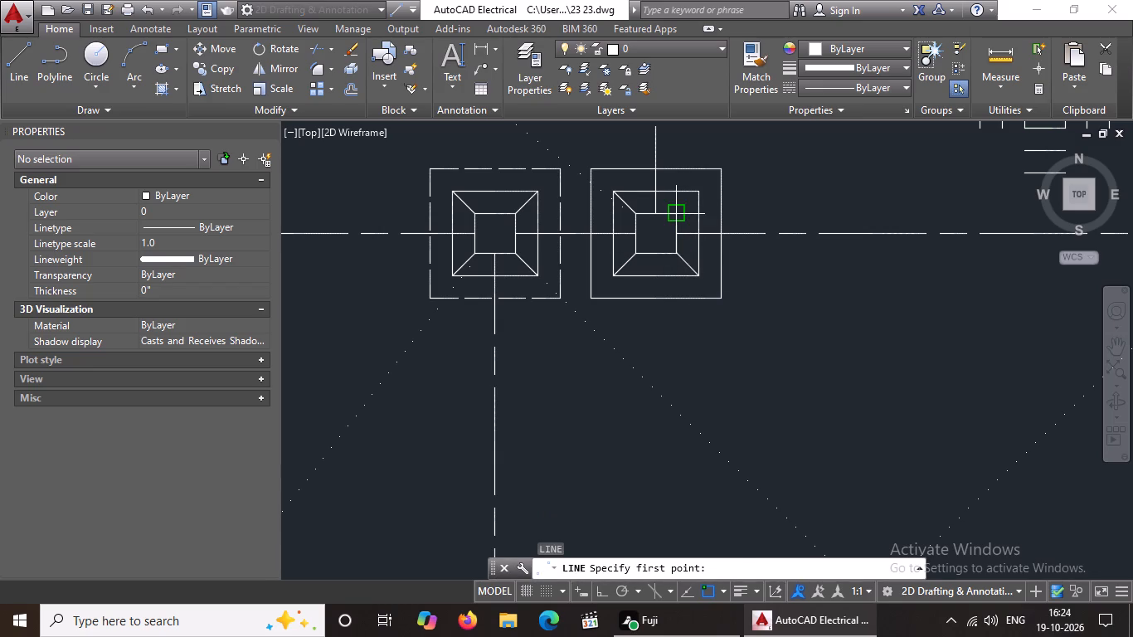
drag(676, 208, 679, 199)
click(693, 194)
scroll(725, 190, down, 4)
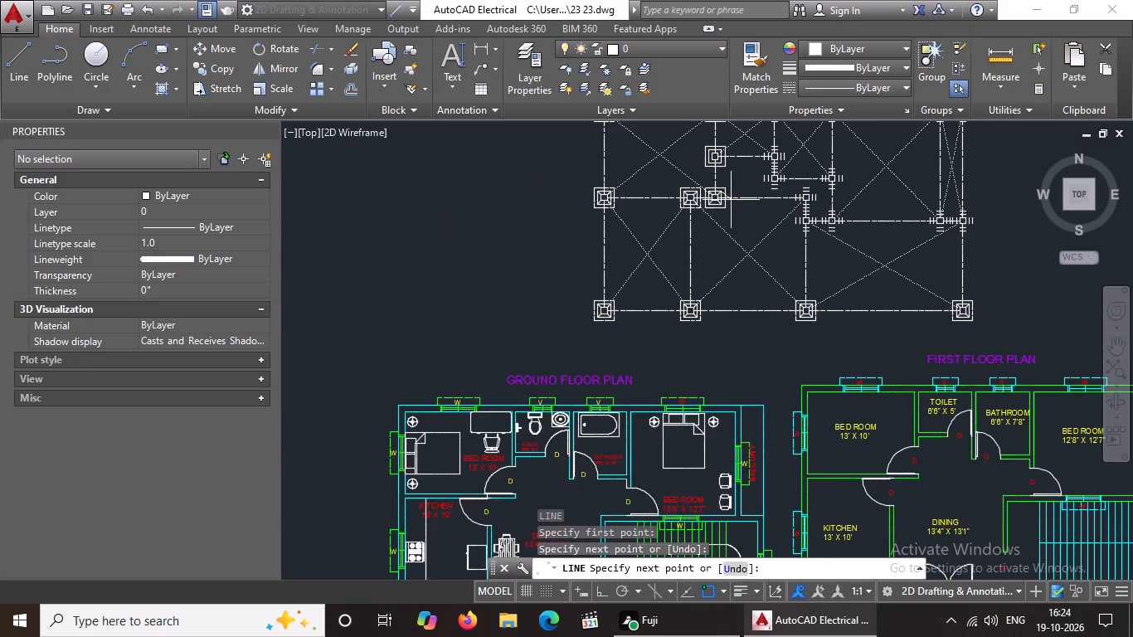
key(Escape)
Give the outer square's top edge on this footing the ACAD_ISO02W100 linetype with linetype scale 0.5.
middle_drag(703, 280, 691, 309)
scroll(703, 203, up, 3)
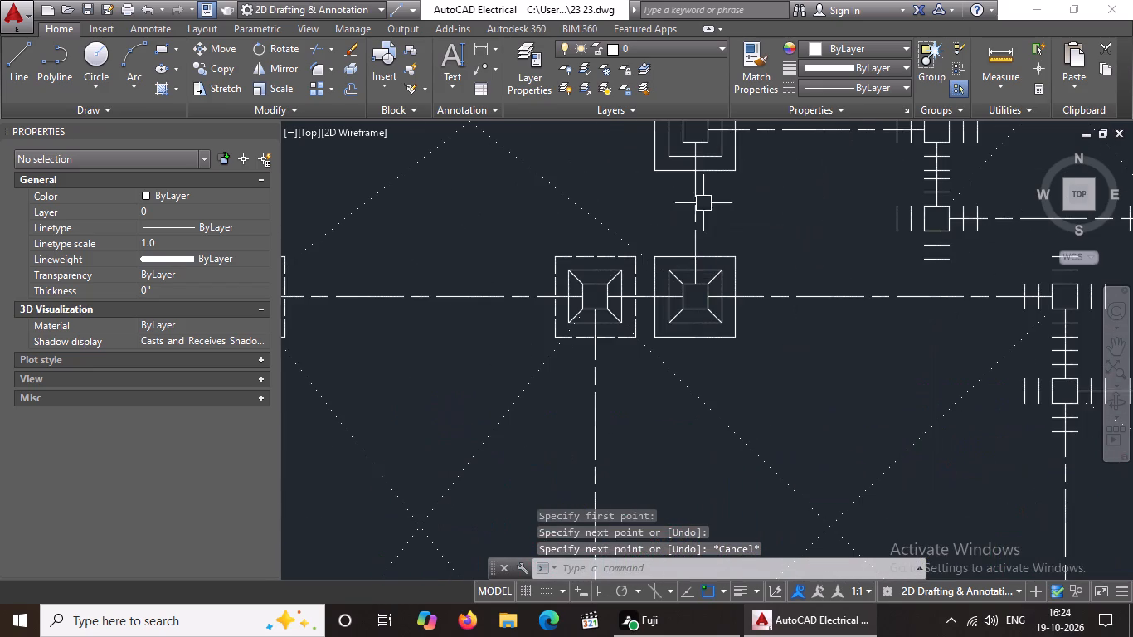
scroll(705, 250, up, 1)
drag(722, 260, 732, 255)
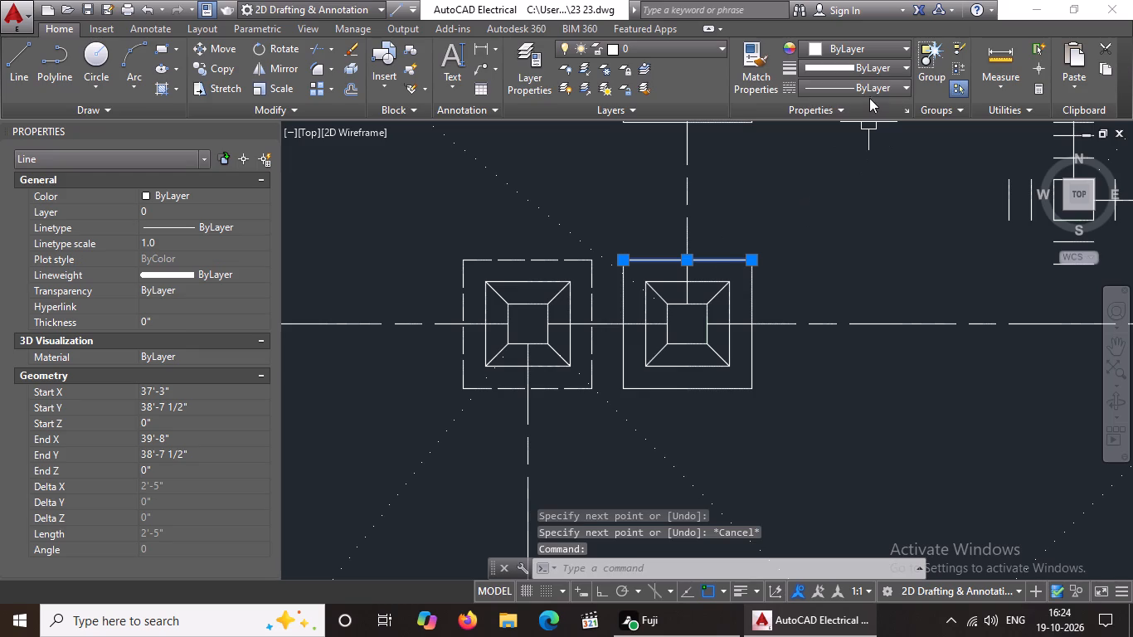
drag(873, 85, 874, 94)
click(852, 151)
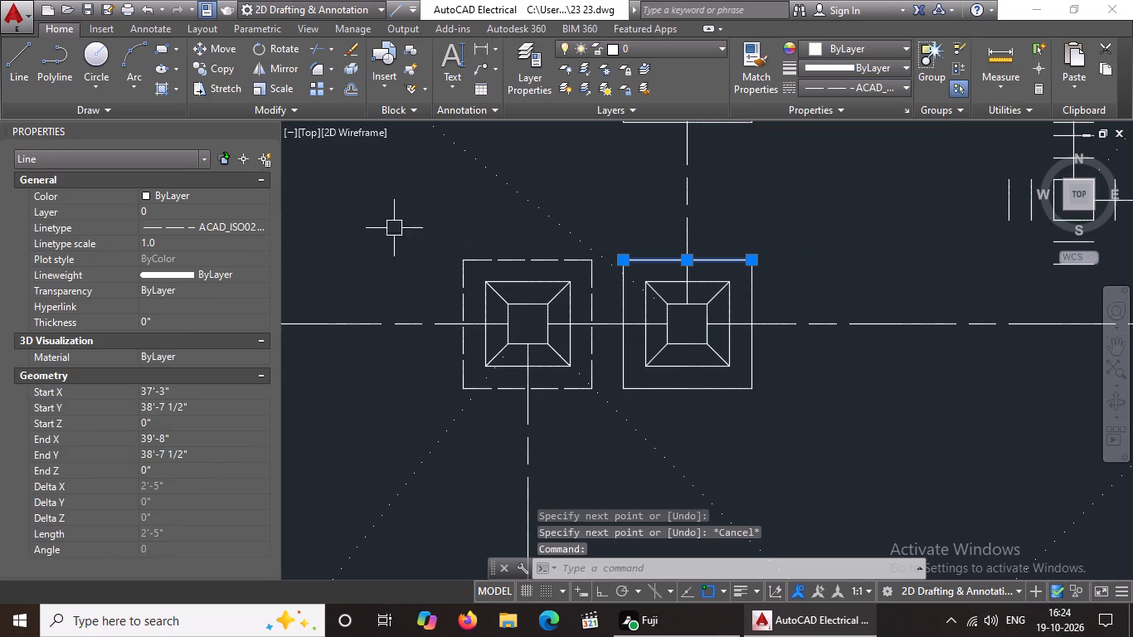
click(193, 246)
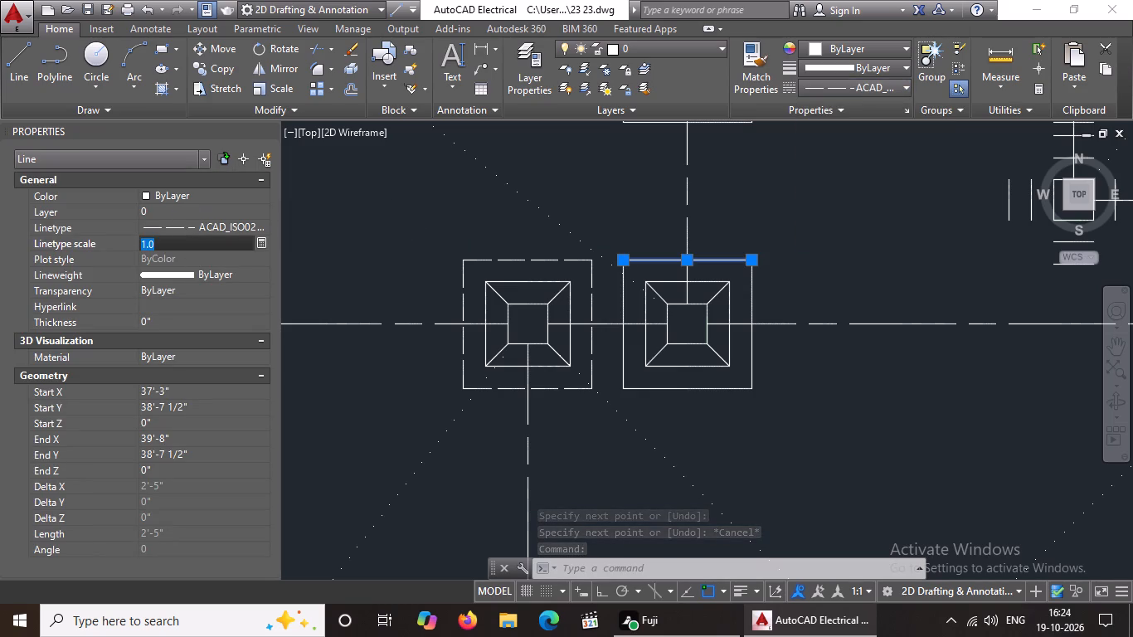
key(BackSpace)
key(BackSpace)
key(BackSpace)
text(0.)
key(5)
key(Return)
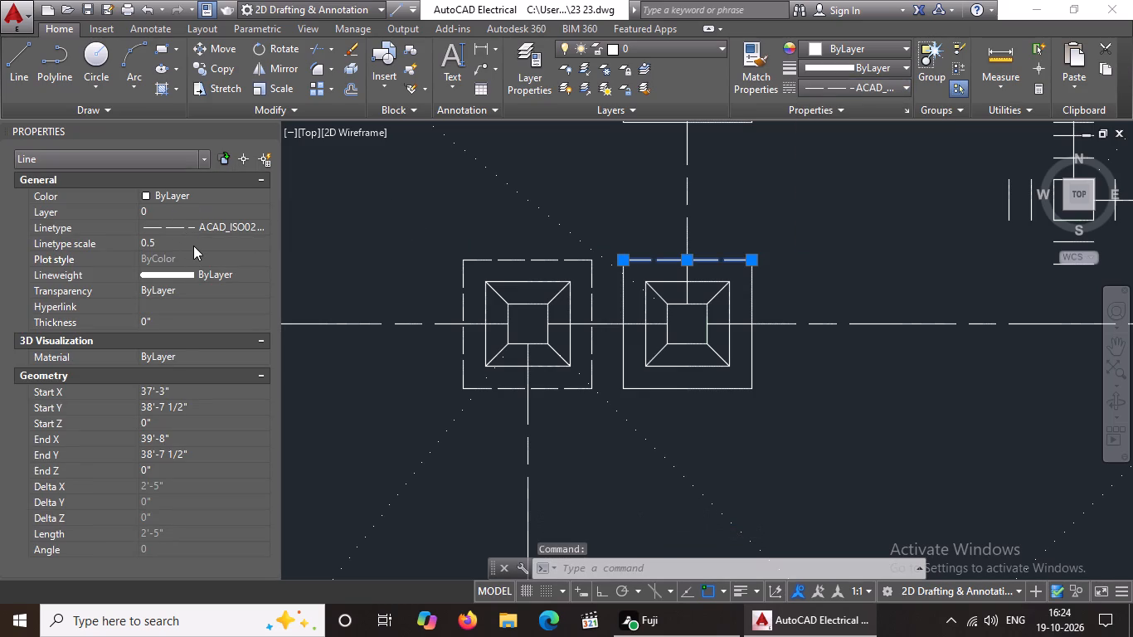
Give the same outer square's left edge the ACAD_ISO02W100 linetype with linetype scale 0.5.
click(628, 353)
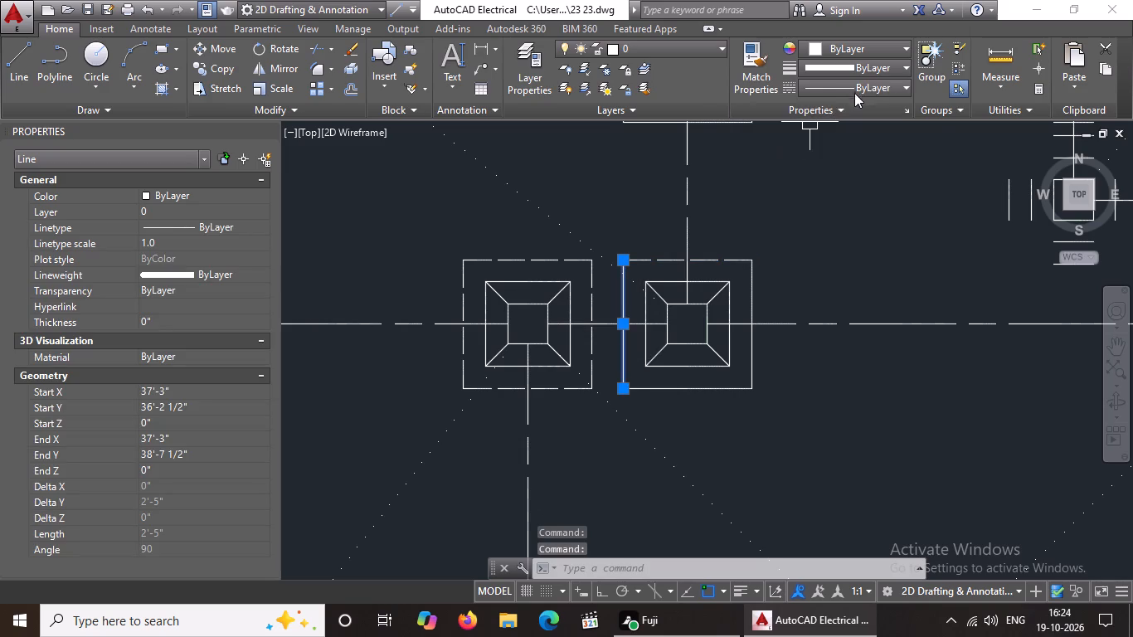
click(855, 90)
click(835, 143)
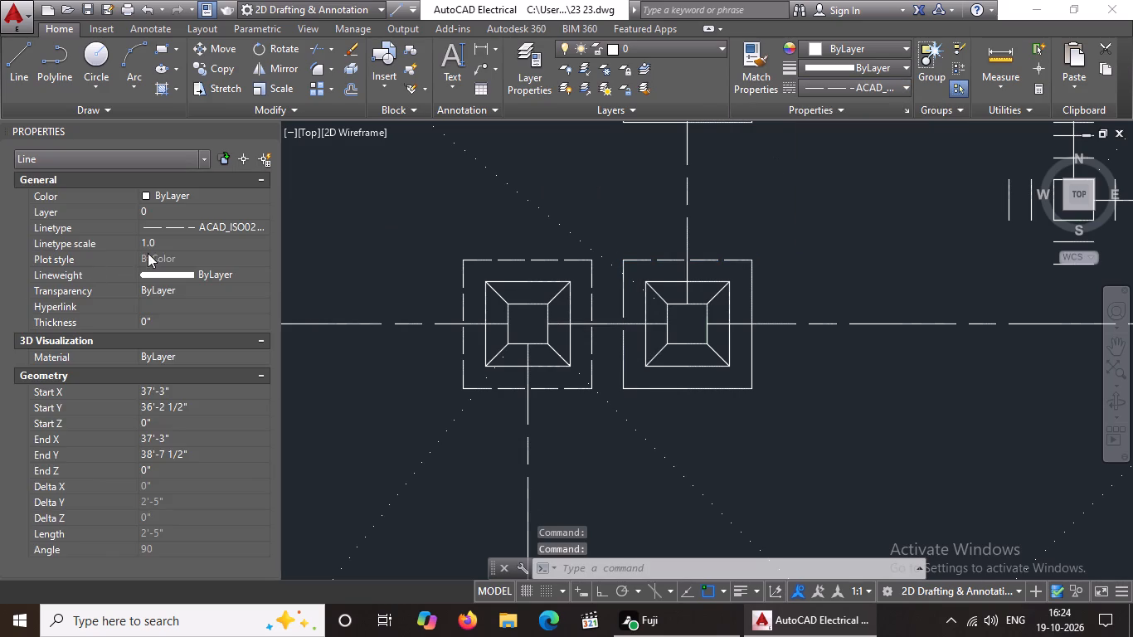
click(169, 241)
key(BackSpace)
key(BackSpace)
key(BackSpace)
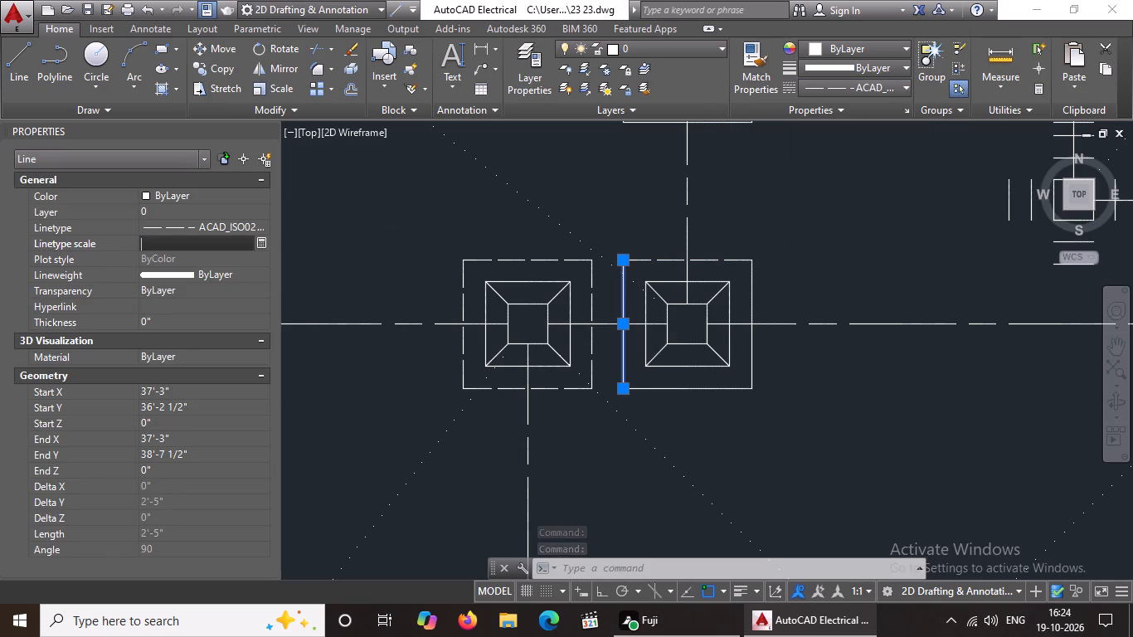
text(0.45)
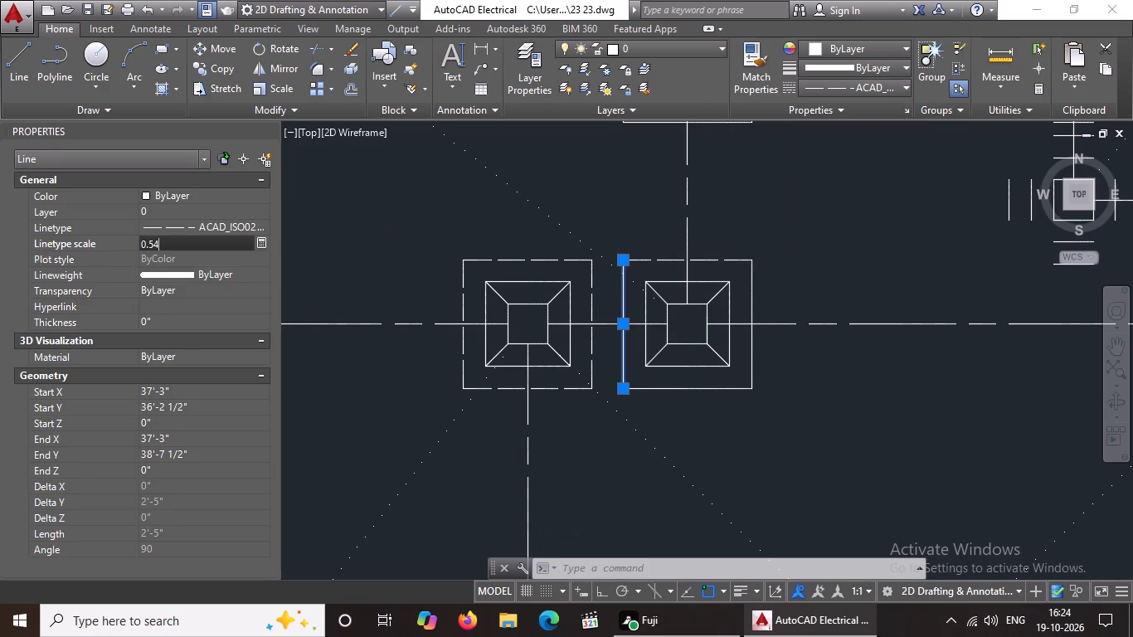
key(BackSpace)
key(Return)
Give the same outer square's bottom edge the ACAD_ISO02W100 linetype with linetype scale 0.5.
click(720, 387)
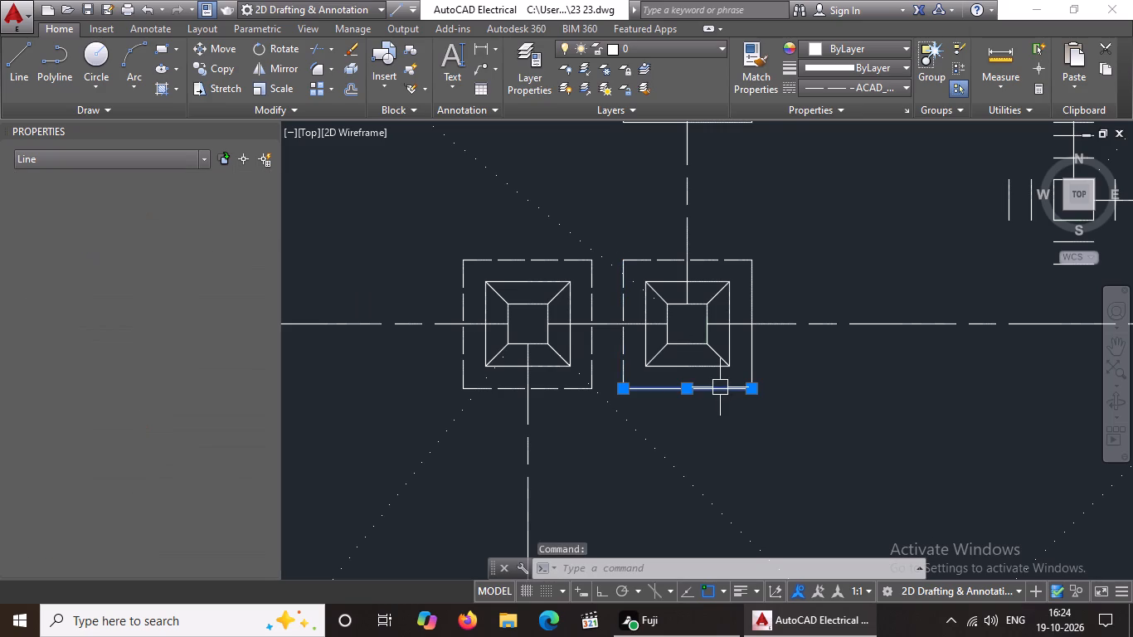
click(844, 85)
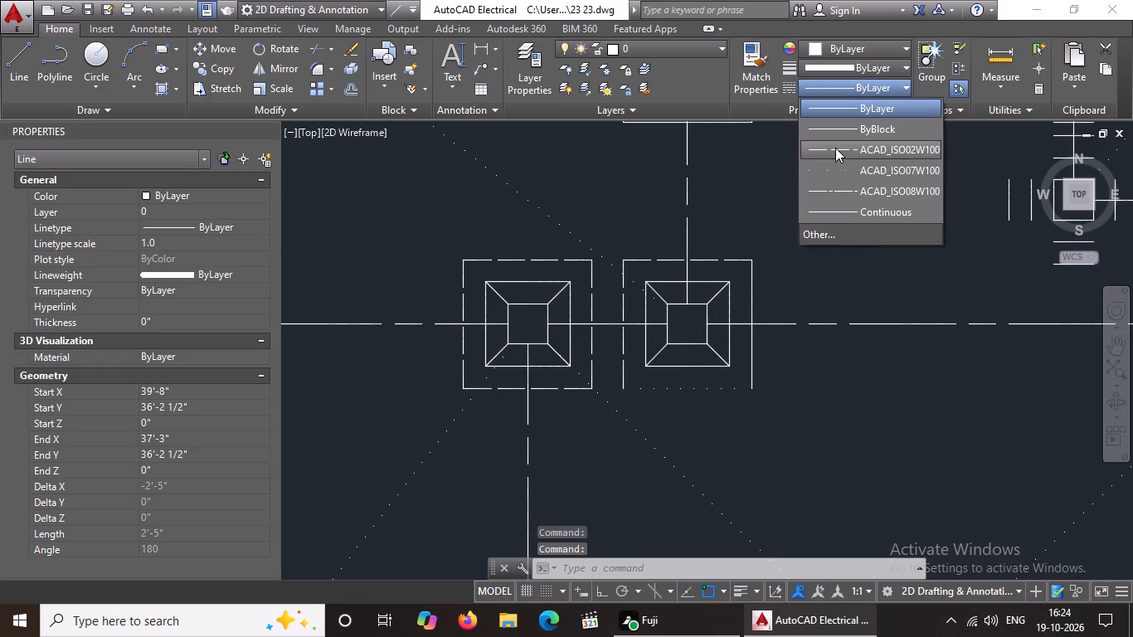
click(835, 148)
click(174, 238)
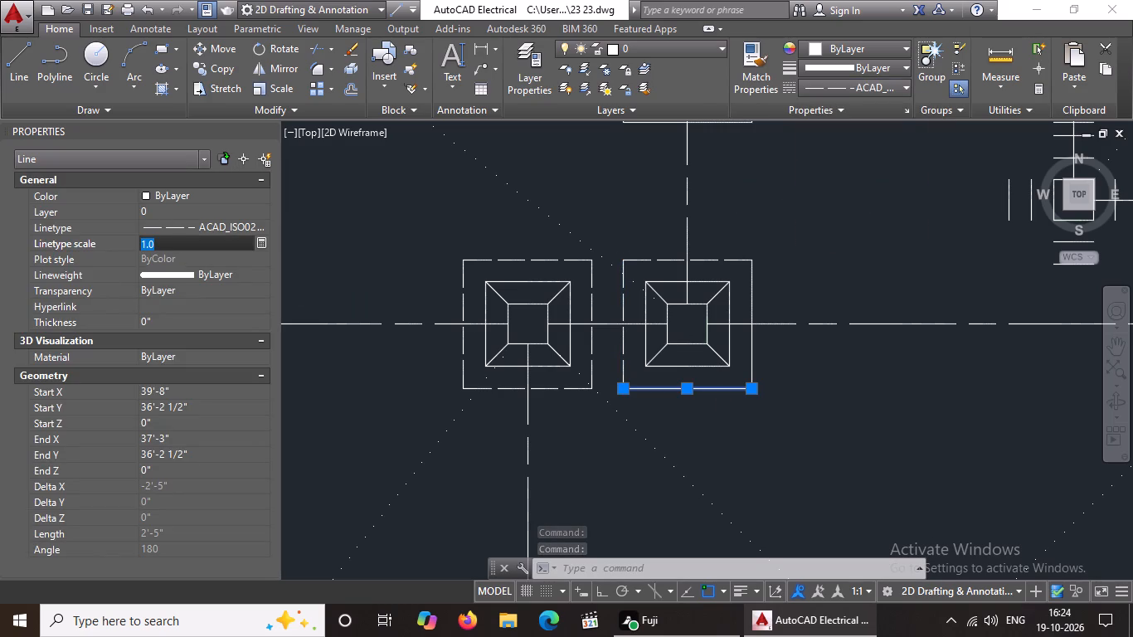
key(BackSpace)
key(BackSpace)
key(BackSpace)
text(0.5)
key(Return)
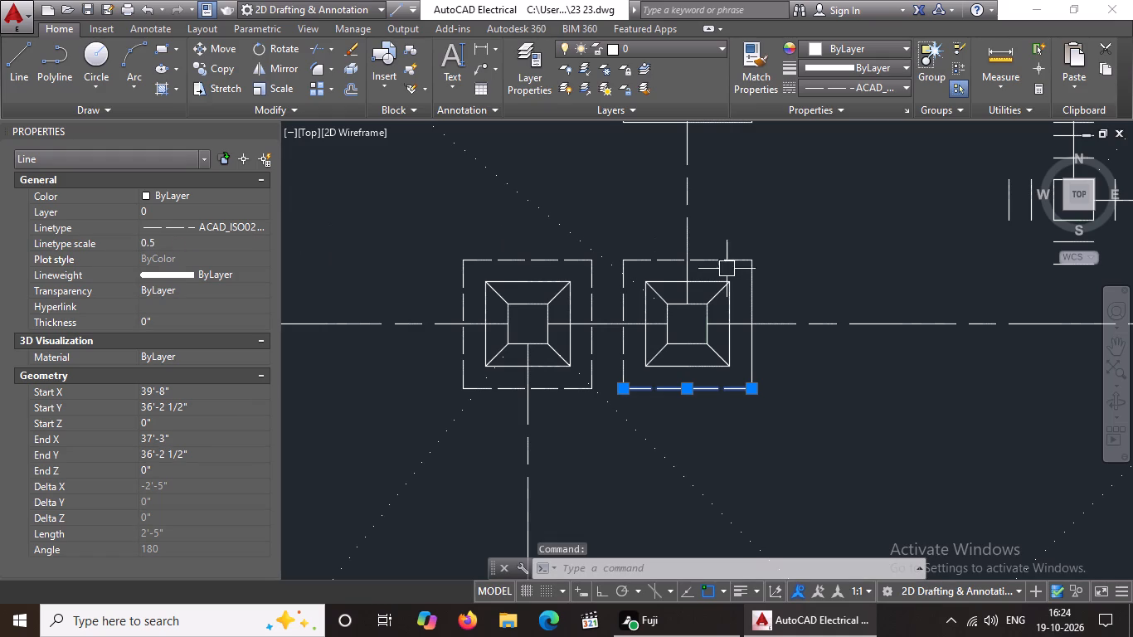
Give the same outer square's right edge the ACAD_ISO02W100 linetype with linetype scale 0.5.
click(757, 294)
click(829, 86)
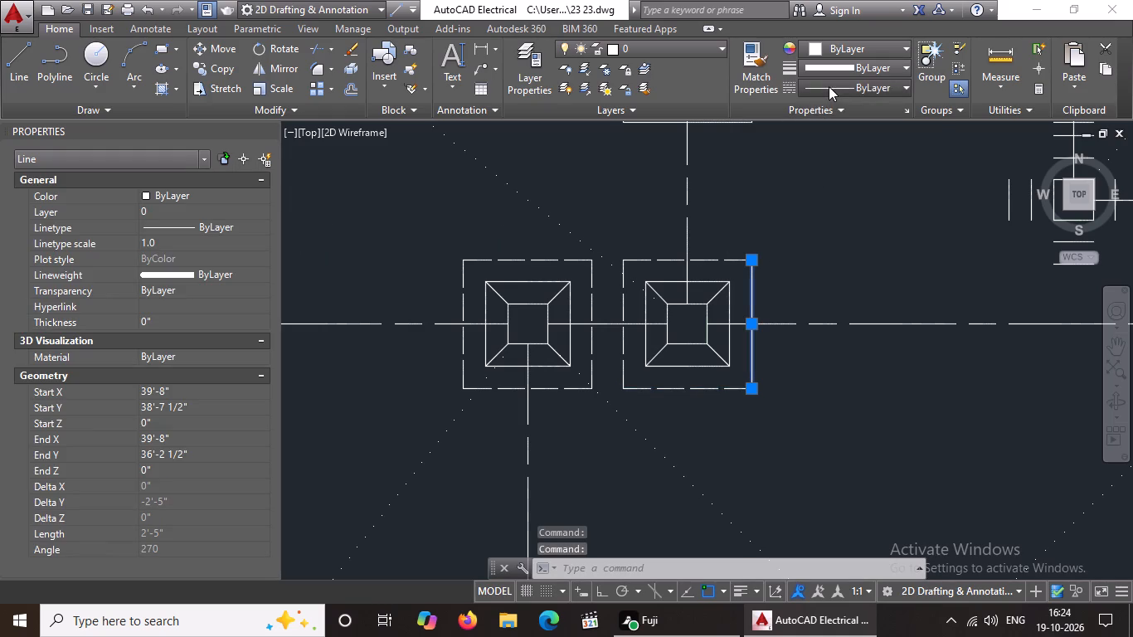
click(824, 148)
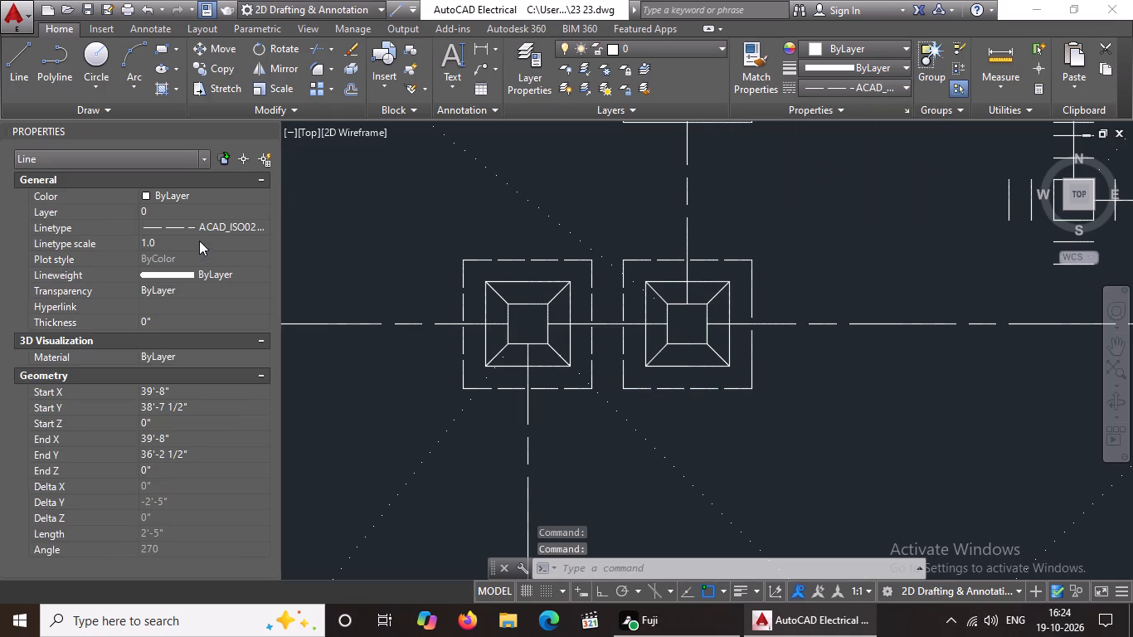
click(199, 241)
key(BackSpace)
key(BackSpace)
key(BackSpace)
key(BackSpace)
key(BackSpace)
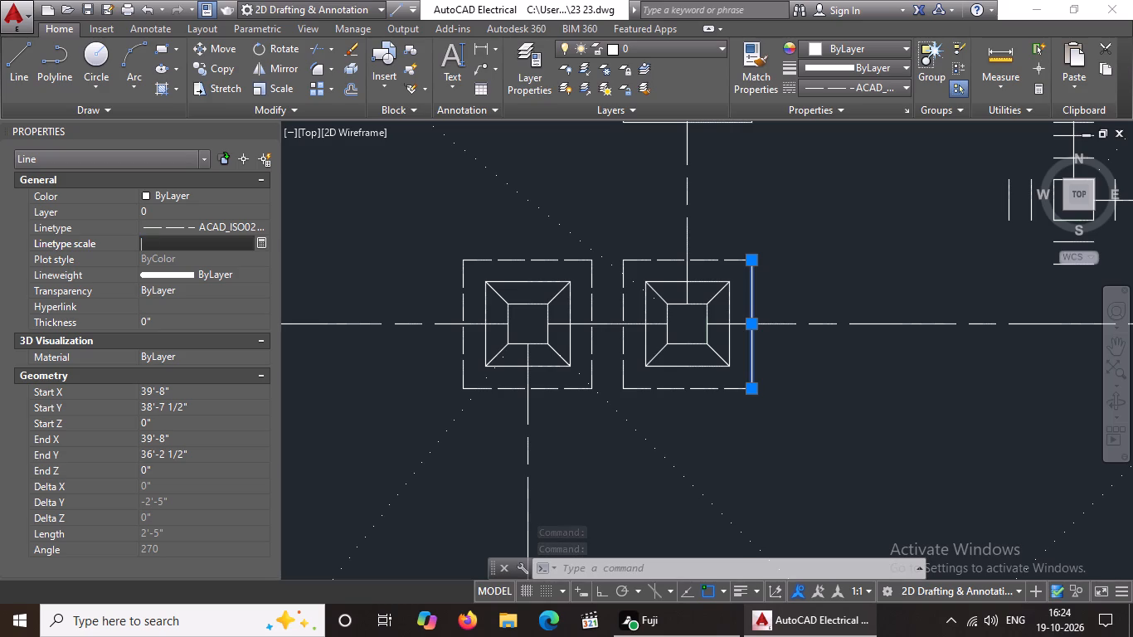
text(0.5)
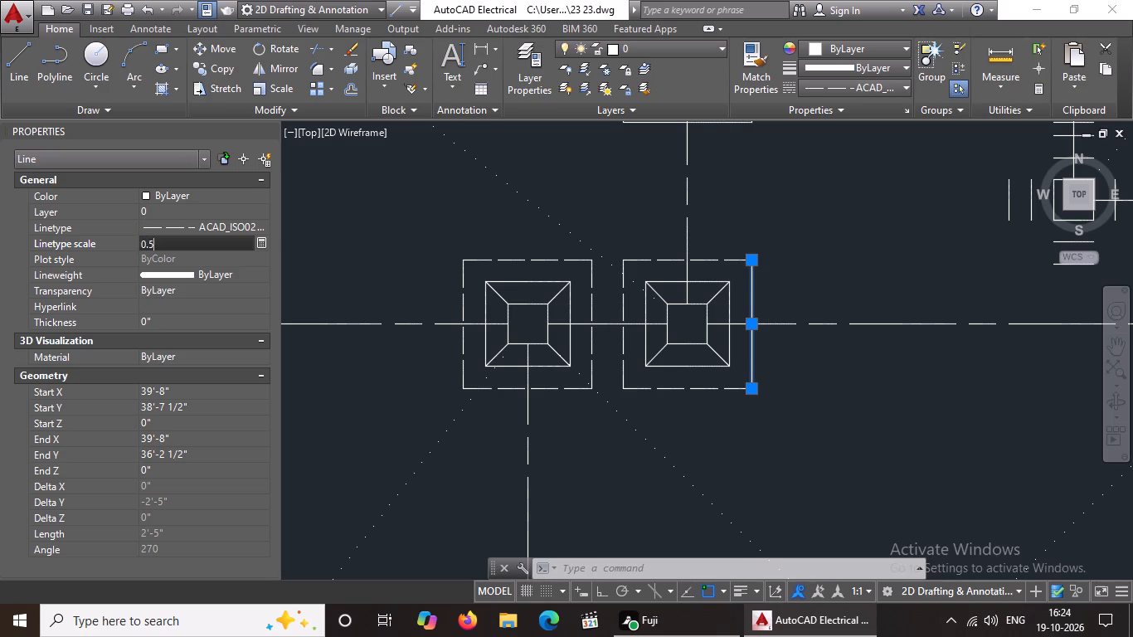
key(Return)
Draw the two left diagonal lines joining the column corners to the inner footing square on the top row's second footing.
scroll(882, 405, down, 4)
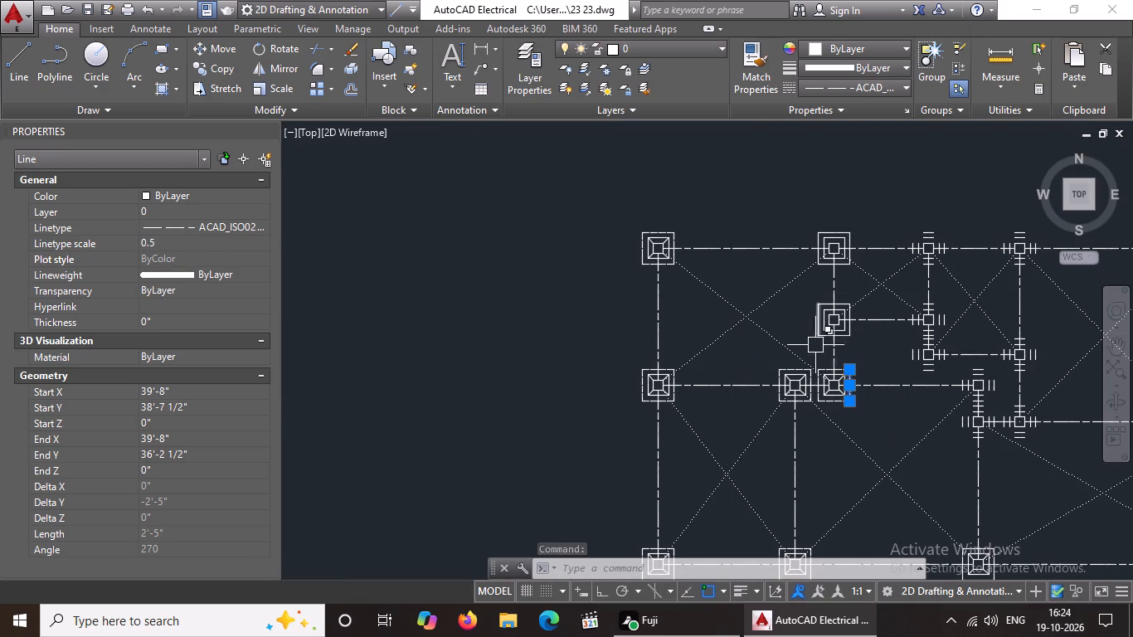
middle_drag(826, 379, 734, 292)
scroll(726, 407, up, 2)
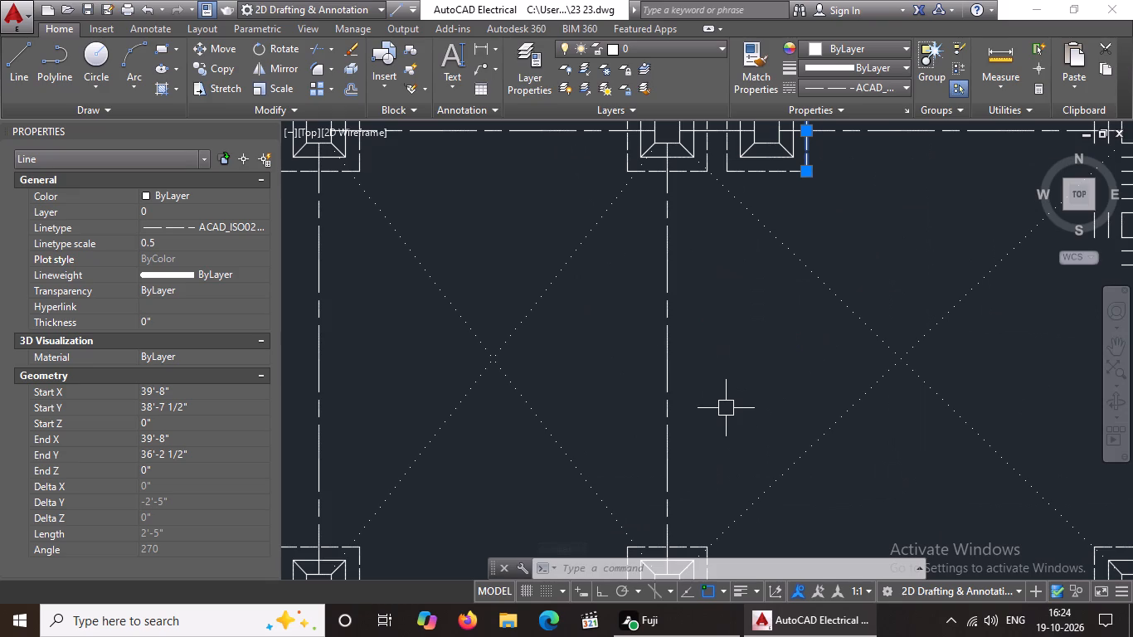
scroll(732, 406, down, 2)
scroll(746, 212, up, 3)
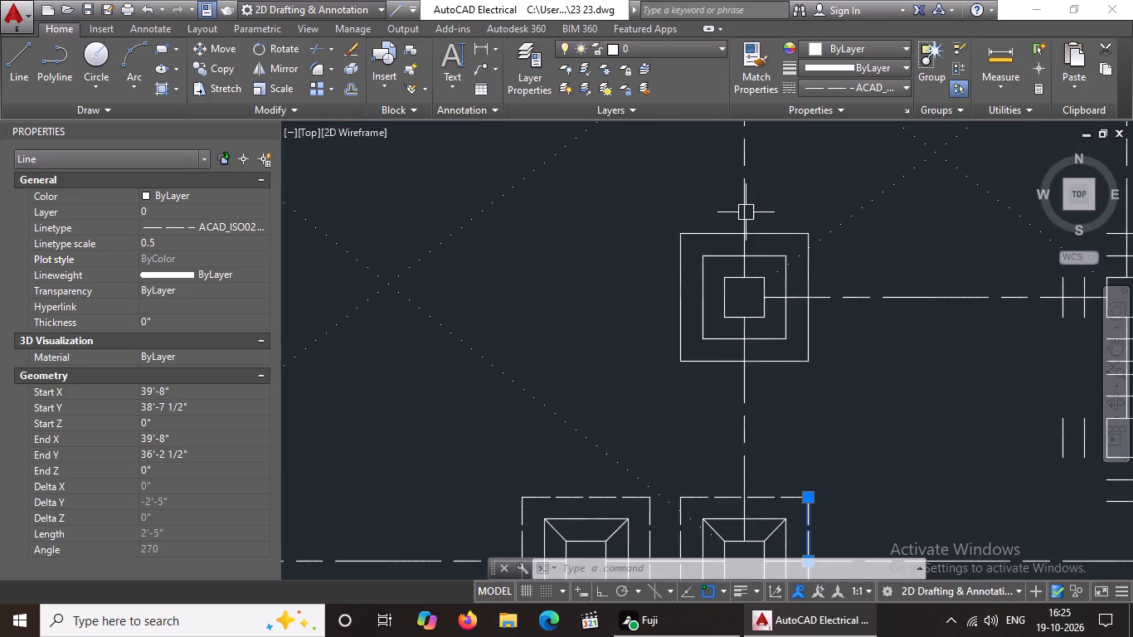
scroll(746, 212, down, 2)
middle_drag(704, 193, 677, 349)
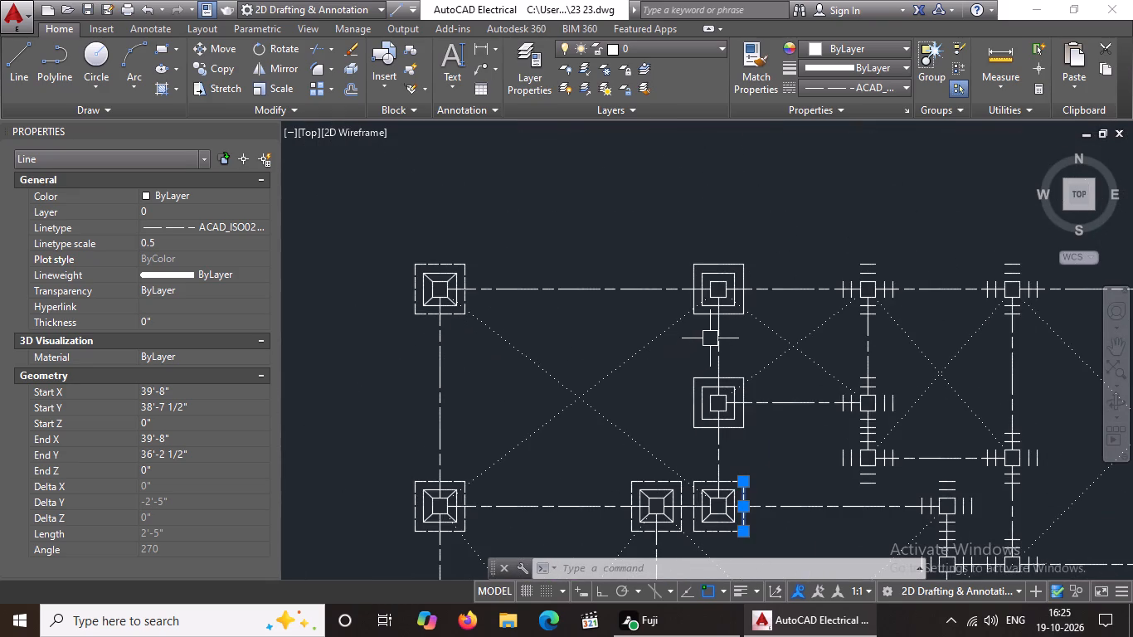
scroll(716, 327, up, 2)
key(Escape)
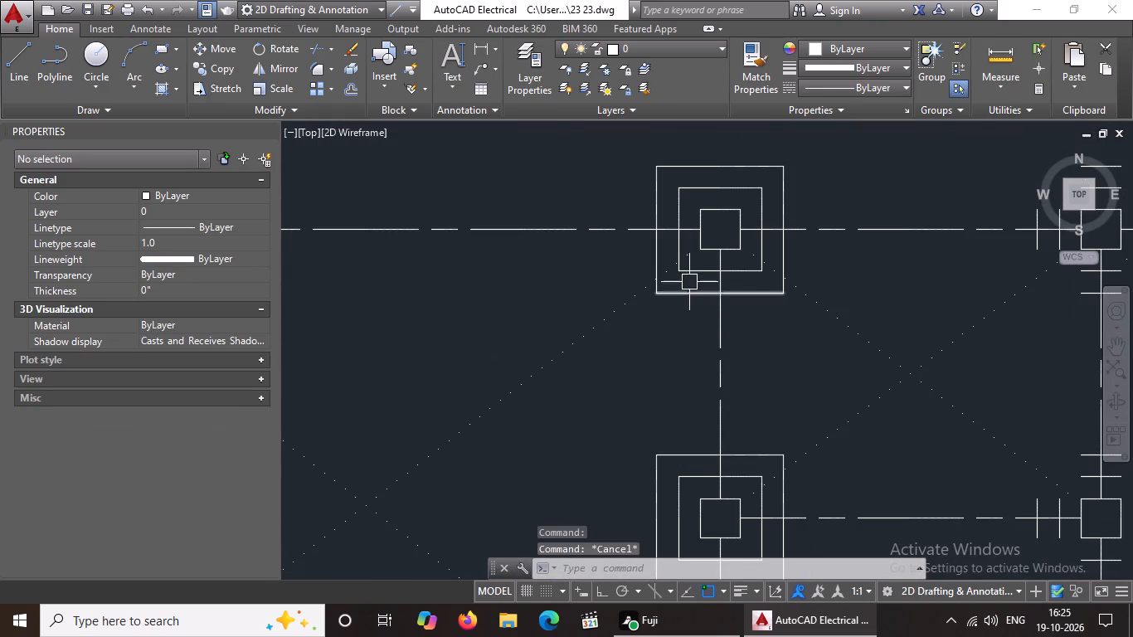
key(Escape)
scroll(690, 278, down, 3)
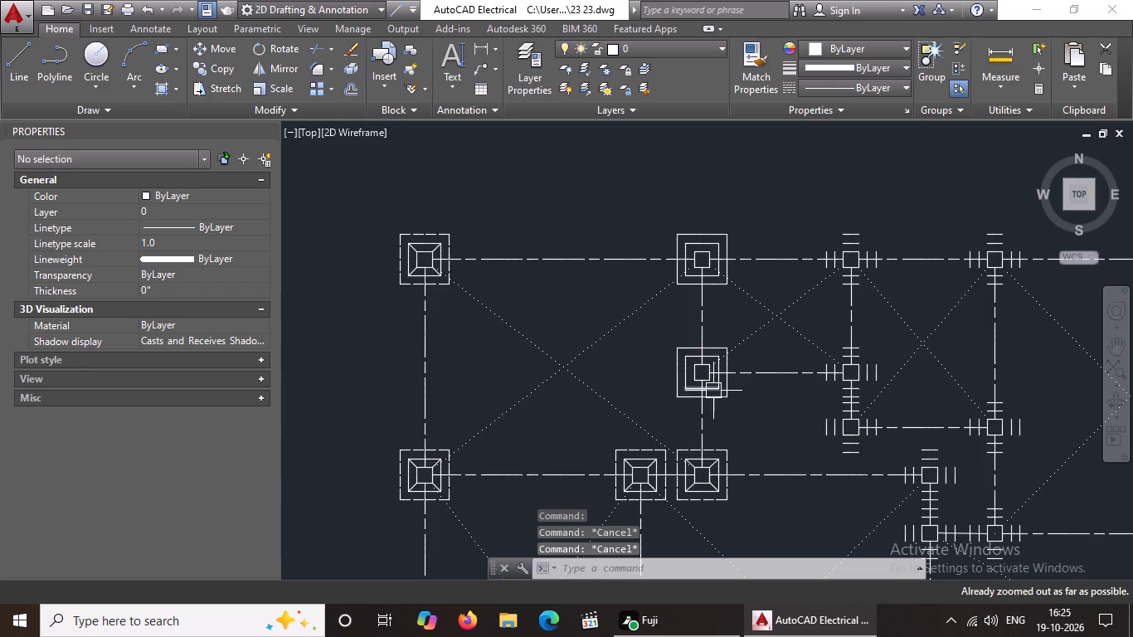
scroll(713, 390, up, 2)
scroll(677, 340, down, 2)
scroll(660, 204, up, 2)
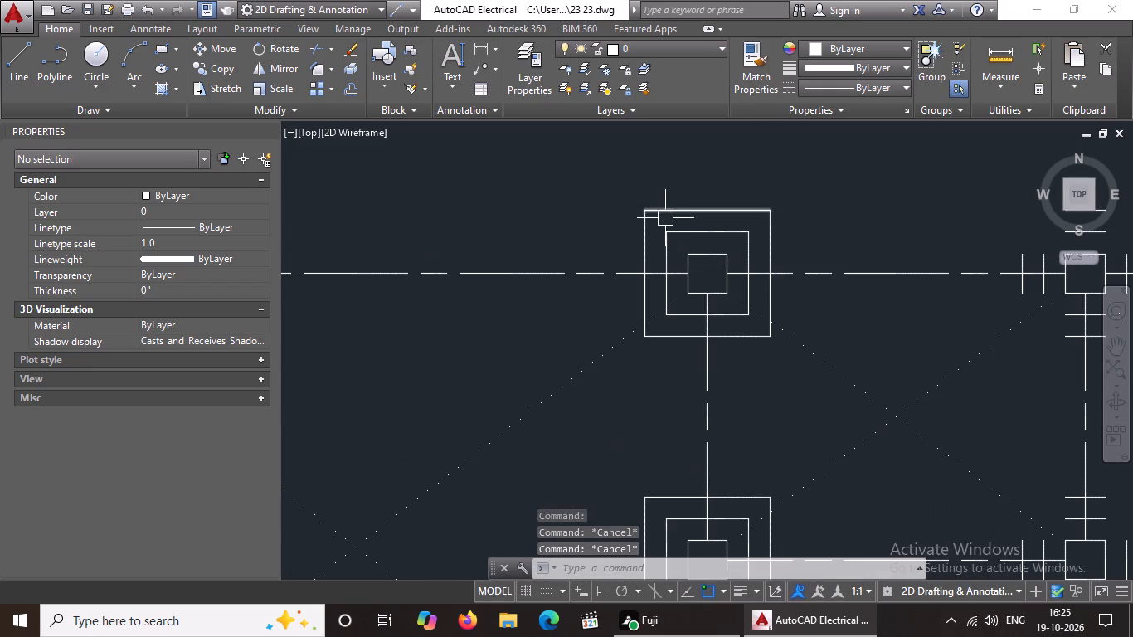
key(Escape)
key(l)
key(Return)
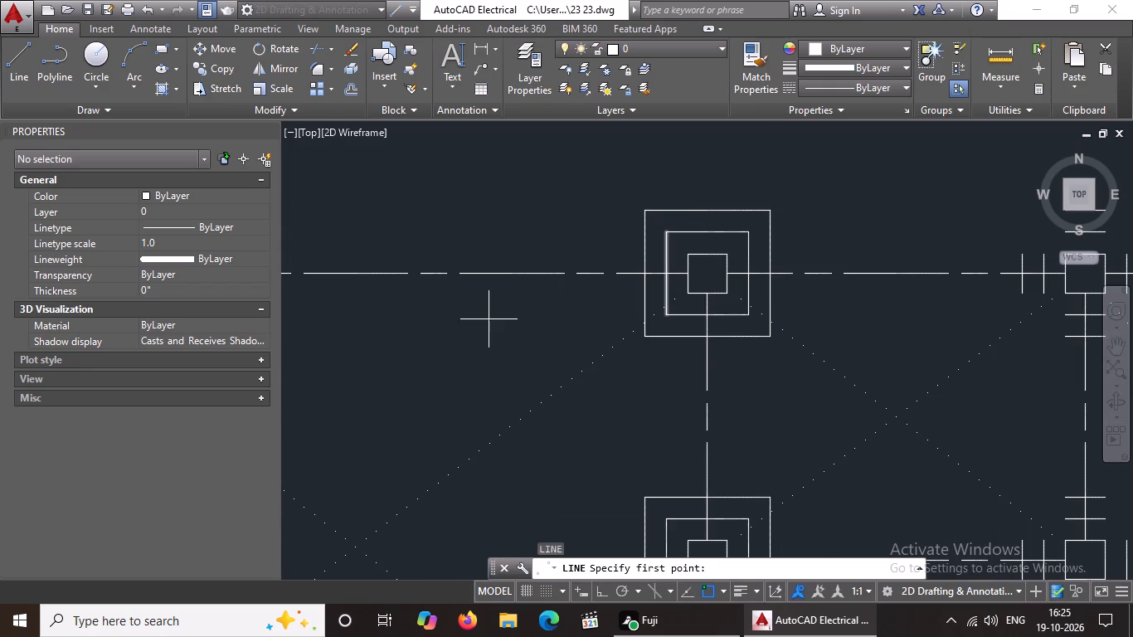
scroll(660, 267, up, 1)
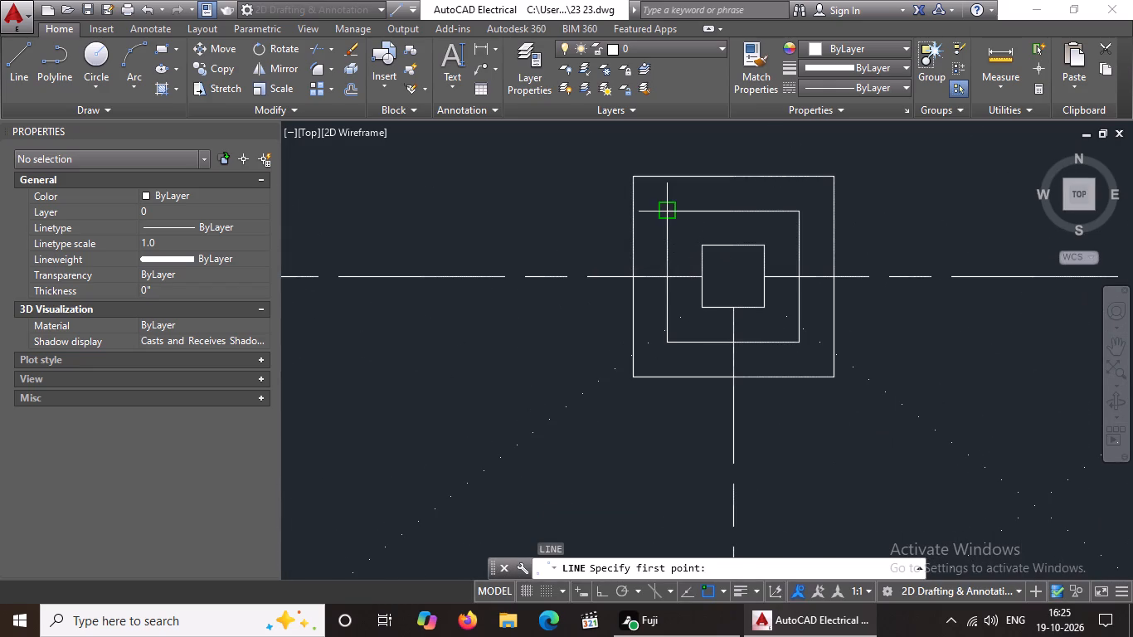
click(669, 213)
click(706, 243)
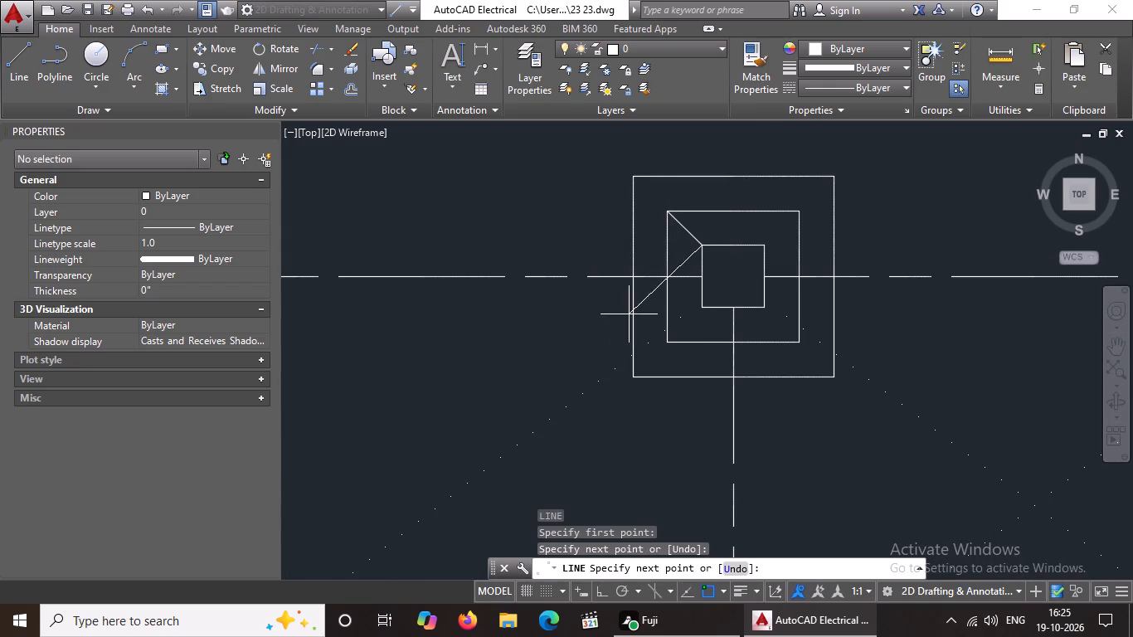
key(Escape)
key(l)
key(Return)
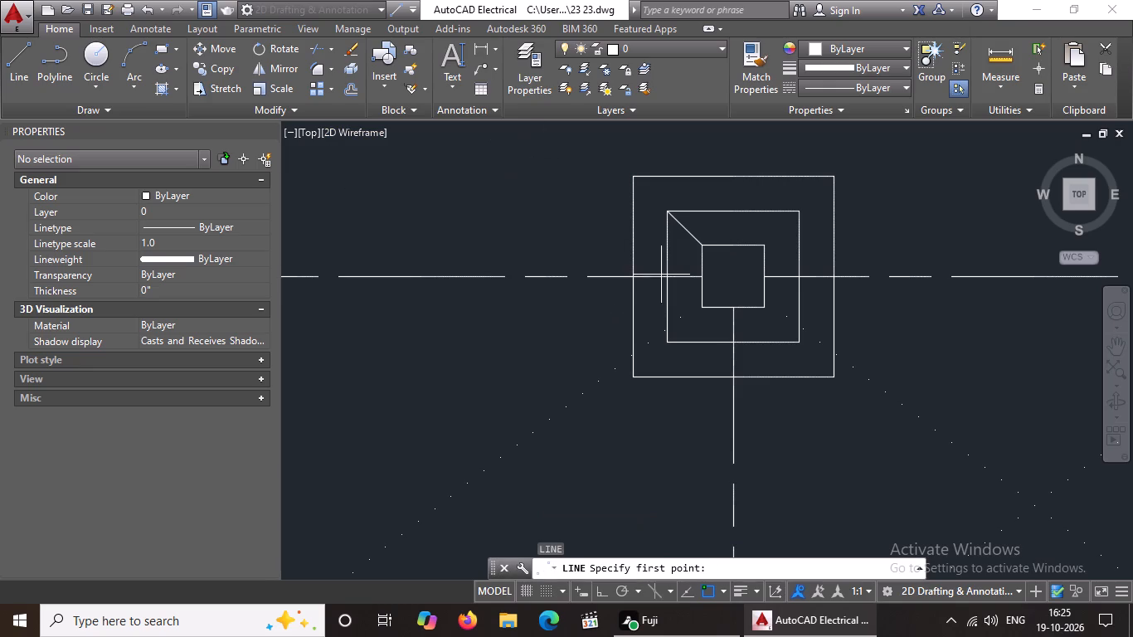
click(672, 341)
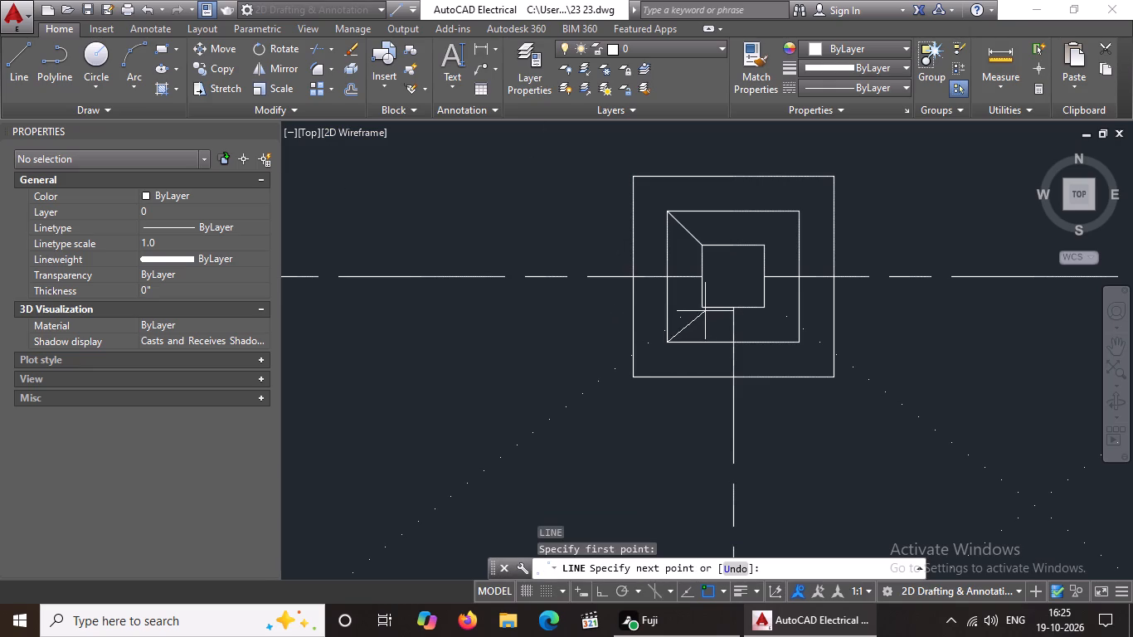
drag(700, 301, 714, 296)
key(Escape)
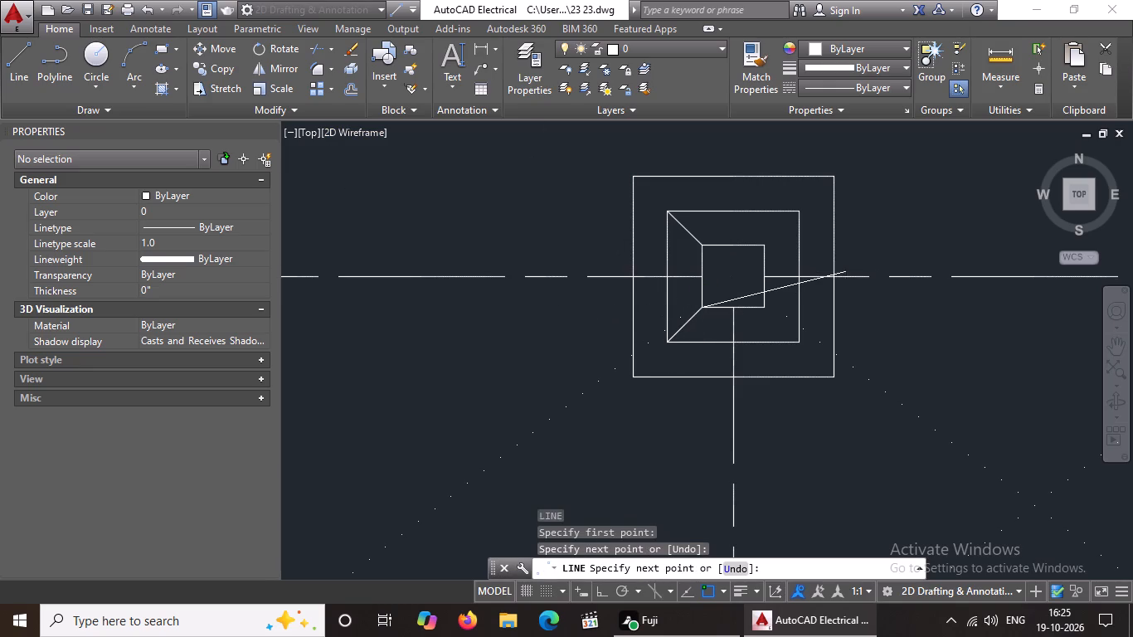
Draw the two right diagonal lines from the column corners to the inner footing square on the same footing.
key(l)
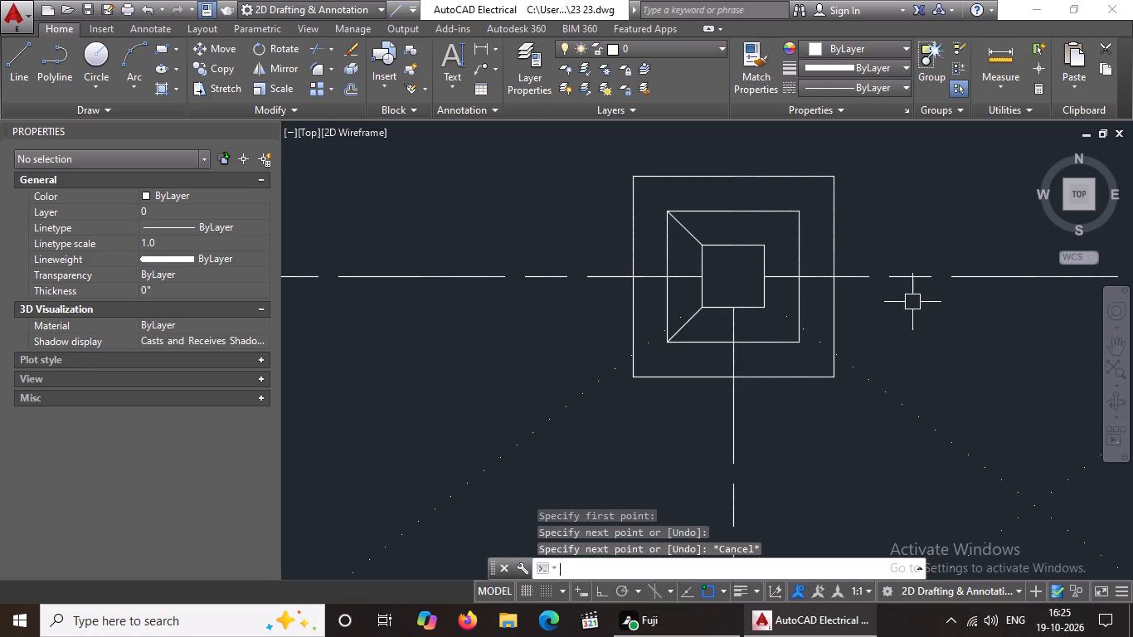
key(Return)
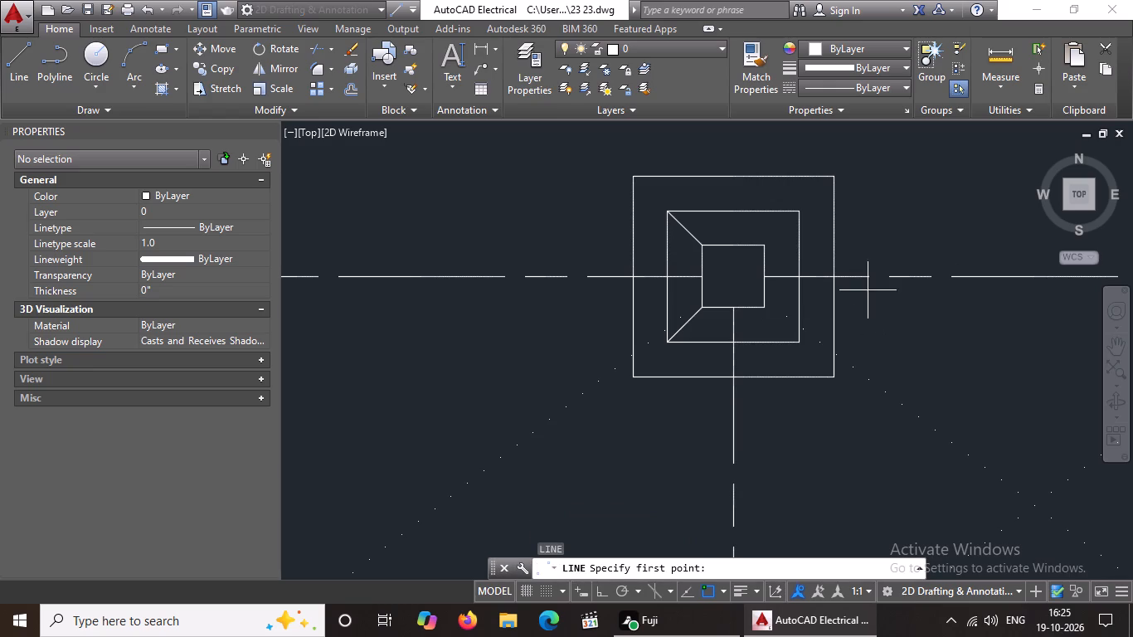
click(766, 248)
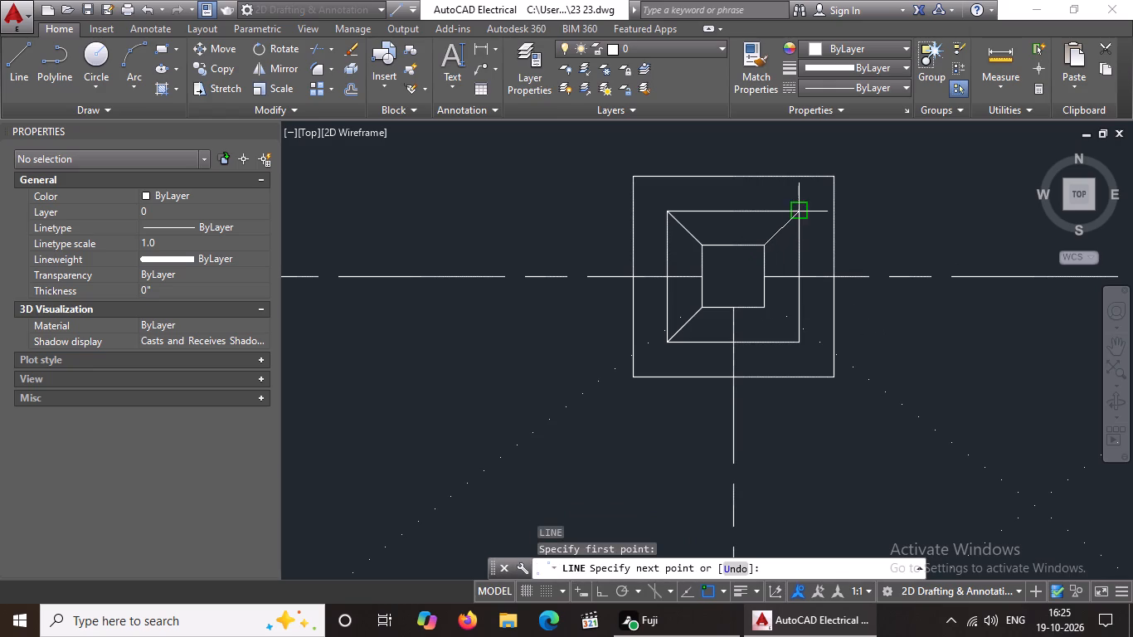
click(798, 209)
key(Escape)
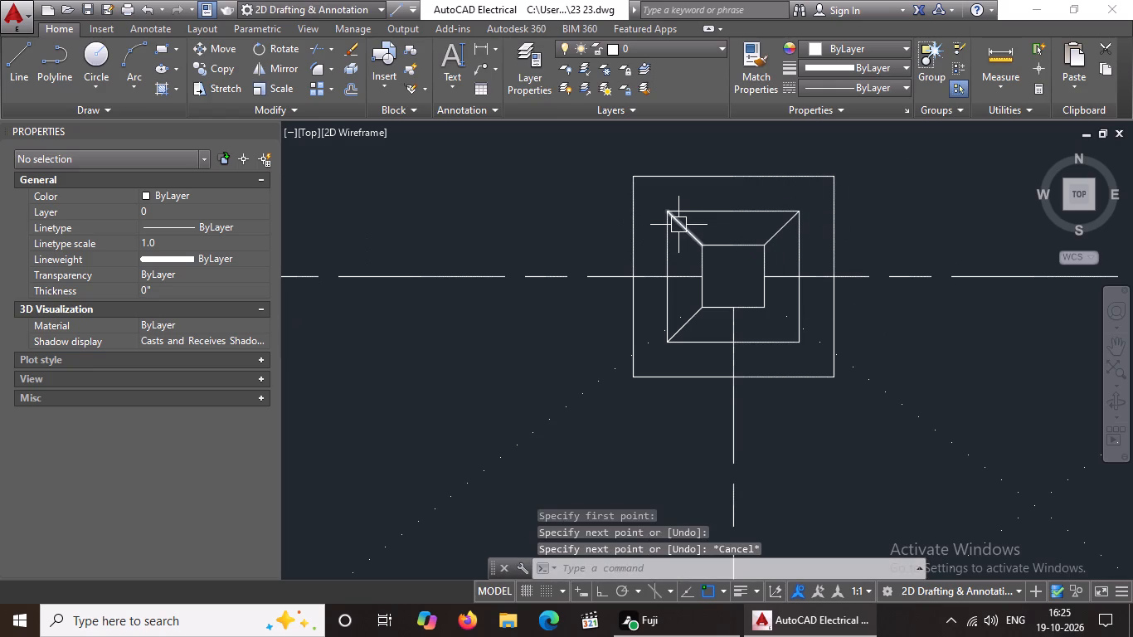
key(l)
key(Return)
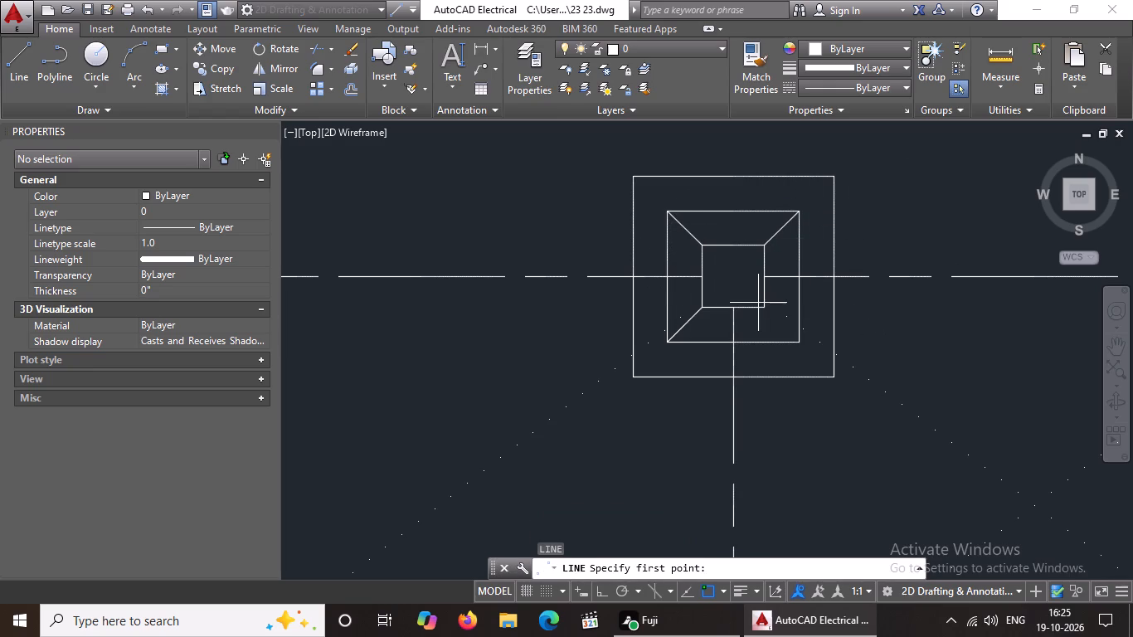
drag(764, 311, 775, 324)
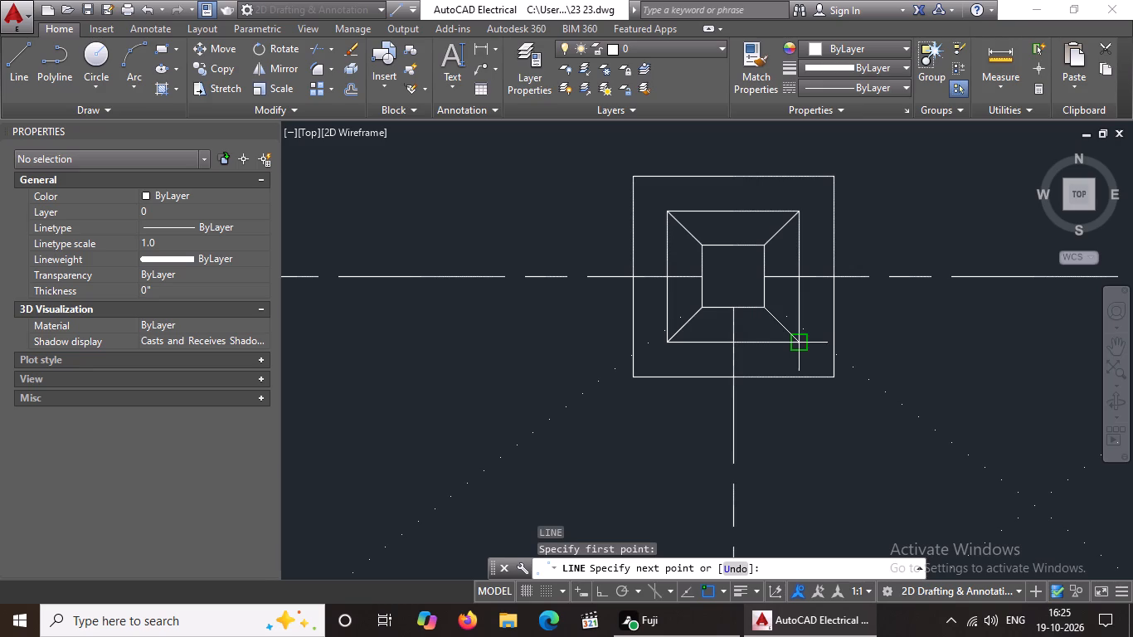
click(805, 337)
key(Escape)
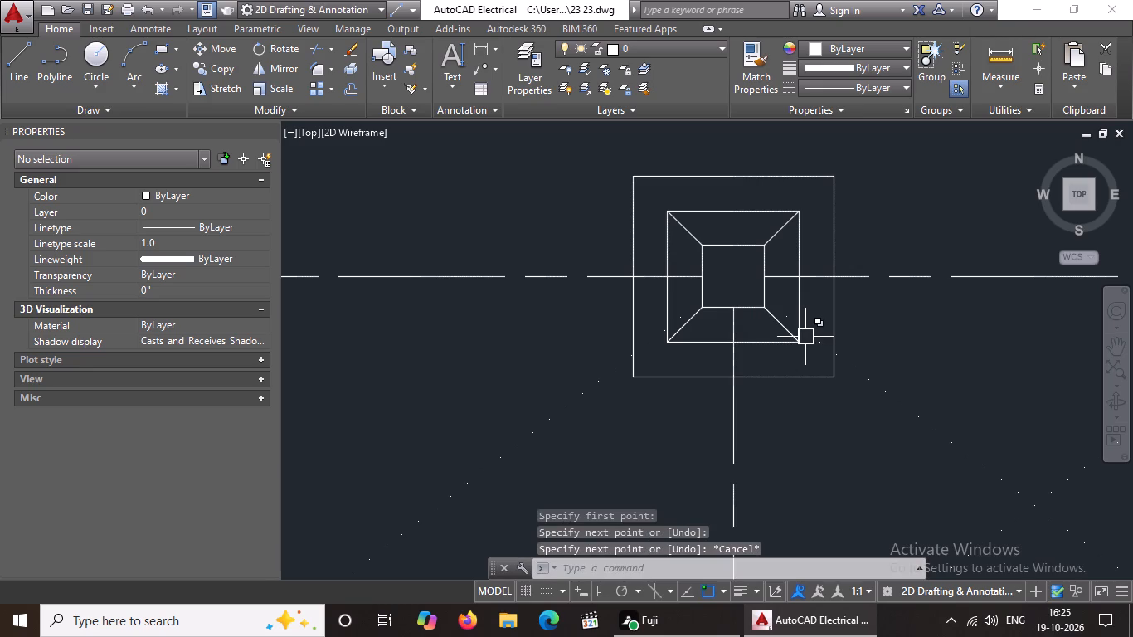
key(Escape)
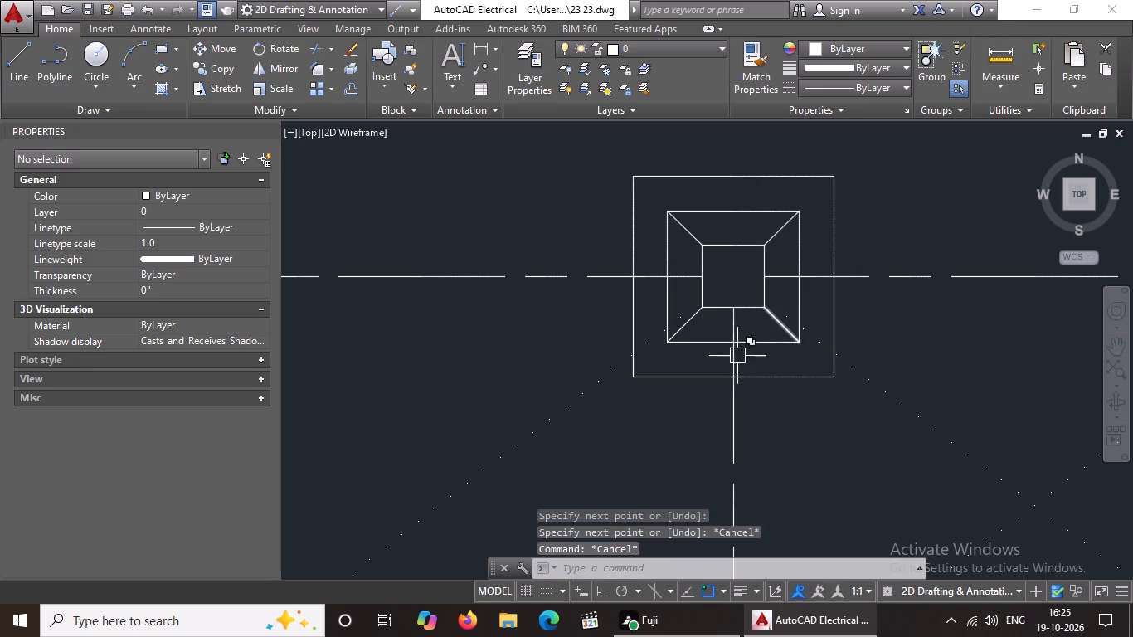
Give the top edge of this footing's outer square the ACAD_ISO02W100 linetype with linetype scale 0.5.
scroll(791, 376, down, 2)
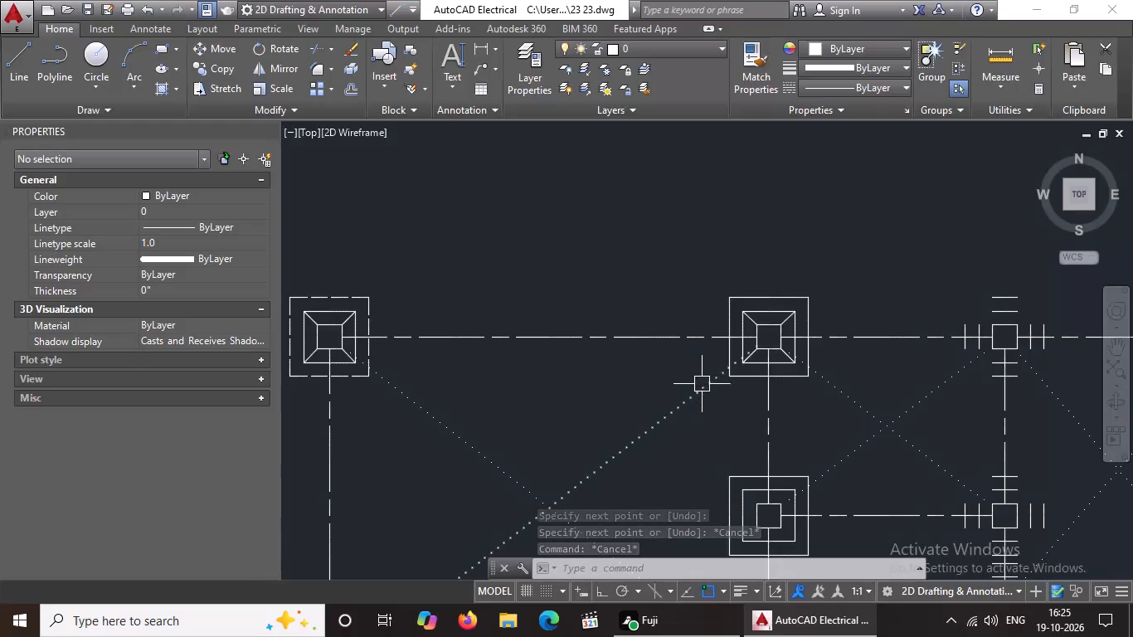
scroll(766, 400, down, 2)
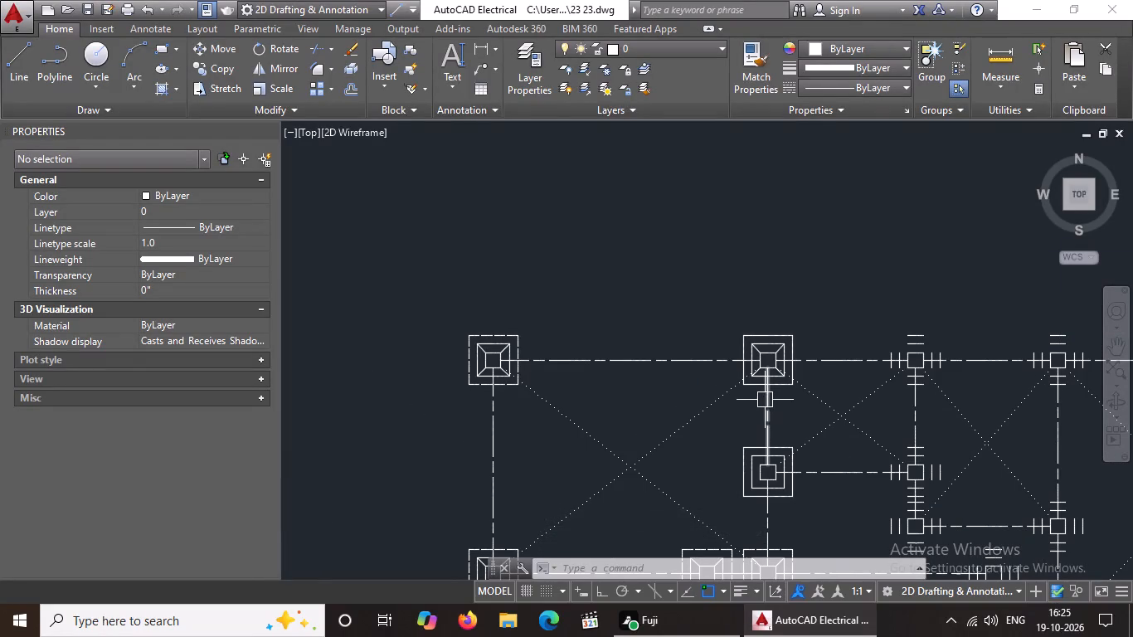
scroll(771, 398, down, 1)
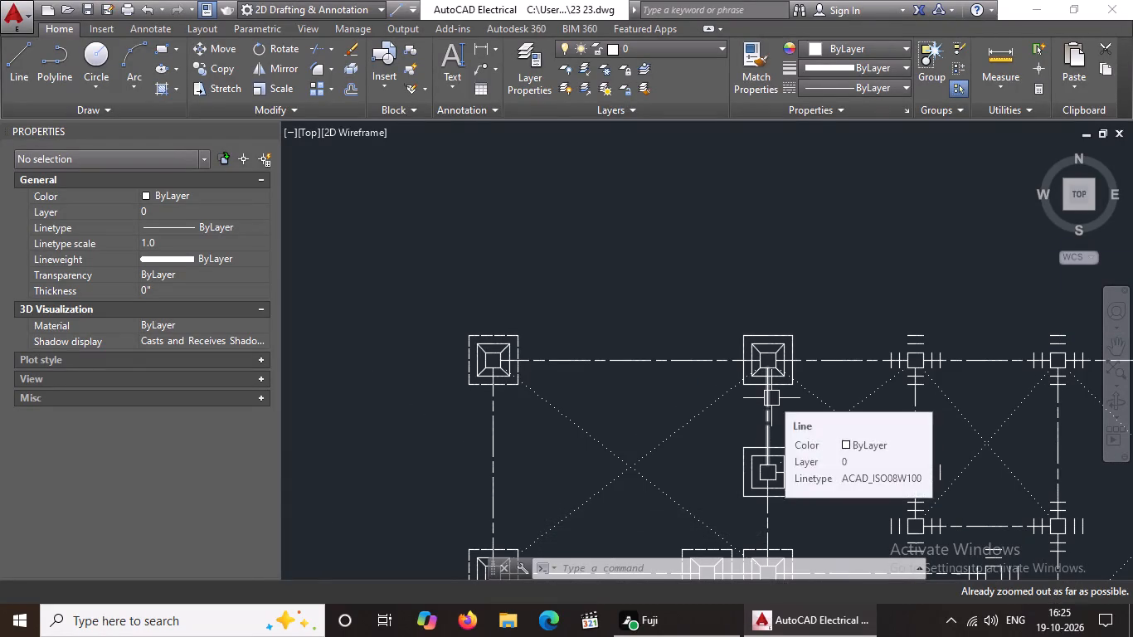
scroll(771, 398, down, 2)
scroll(782, 454, up, 4)
scroll(767, 434, down, 4)
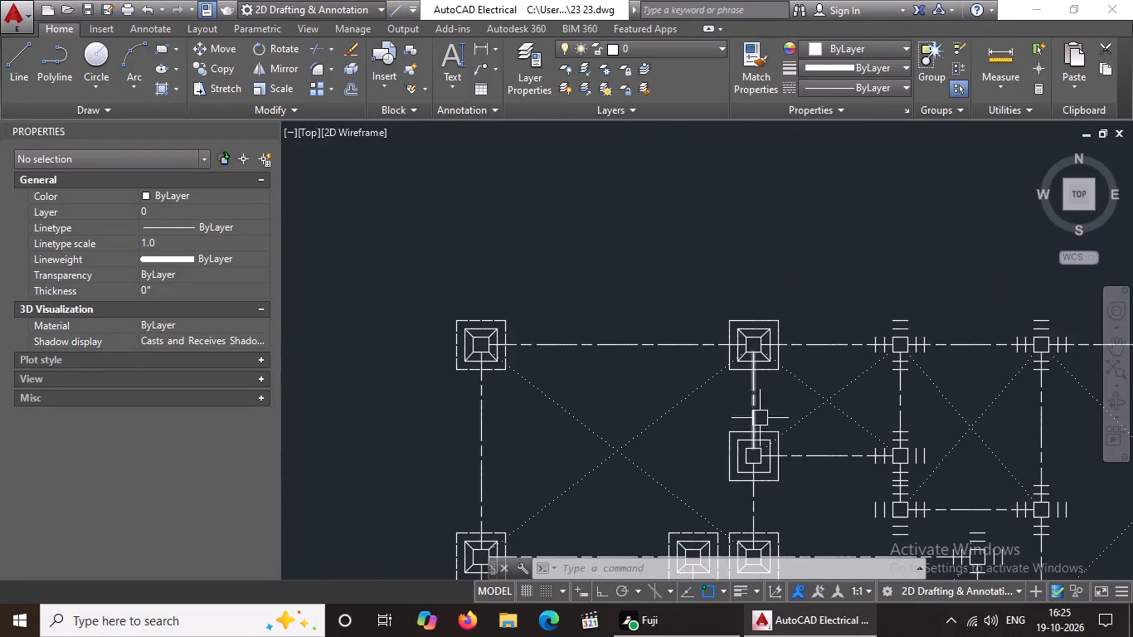
scroll(766, 309, up, 3)
click(737, 354)
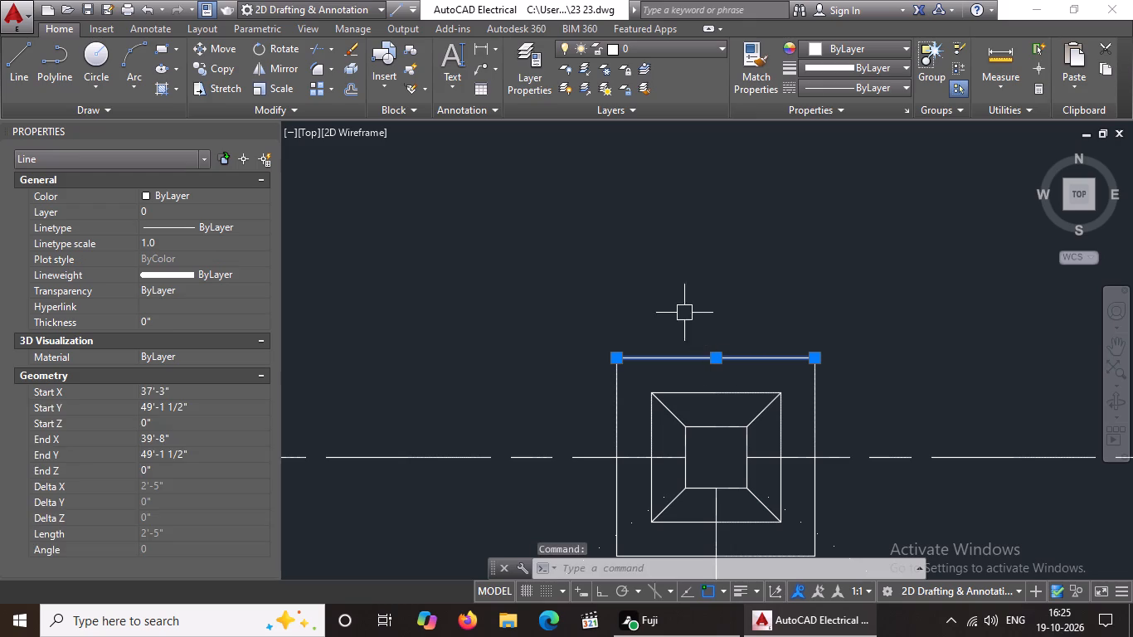
click(819, 87)
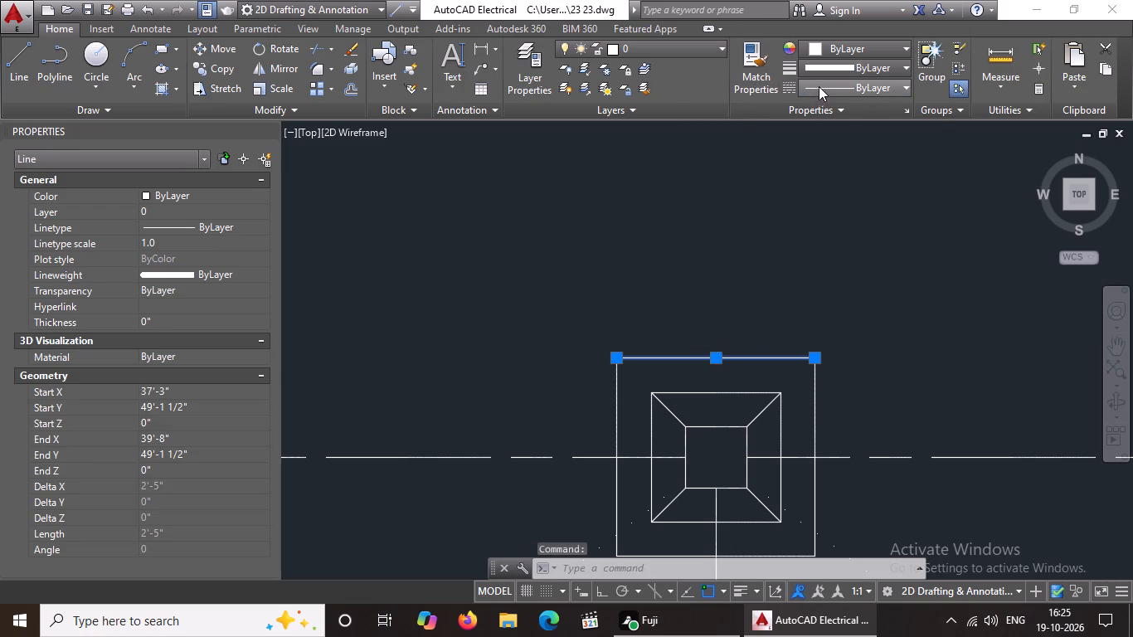
click(819, 148)
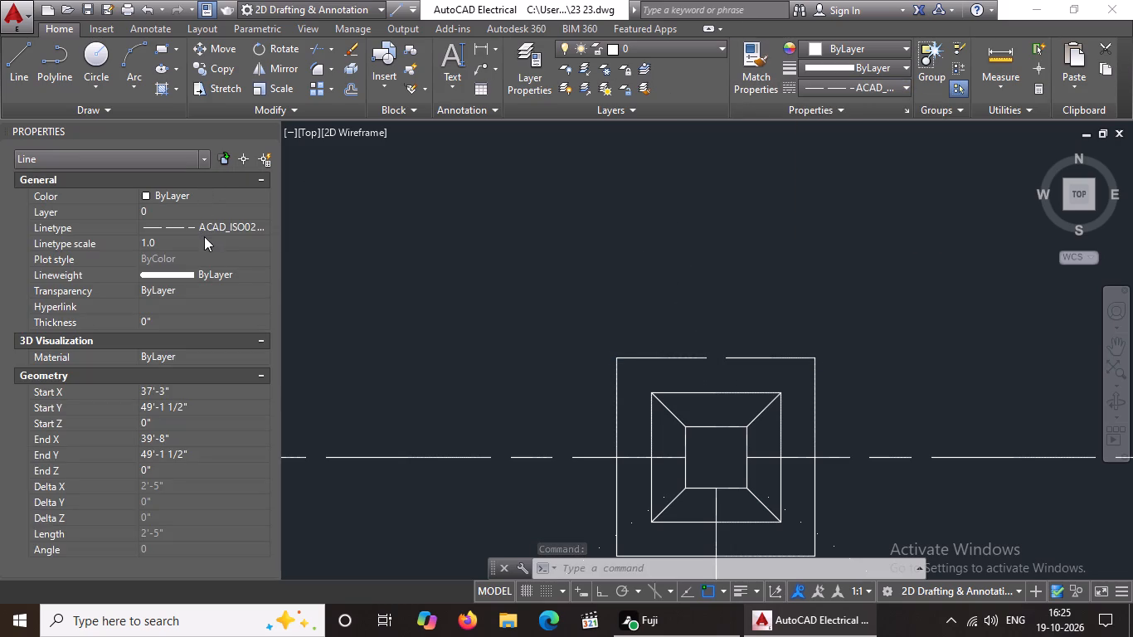
click(204, 236)
key(BackSpace)
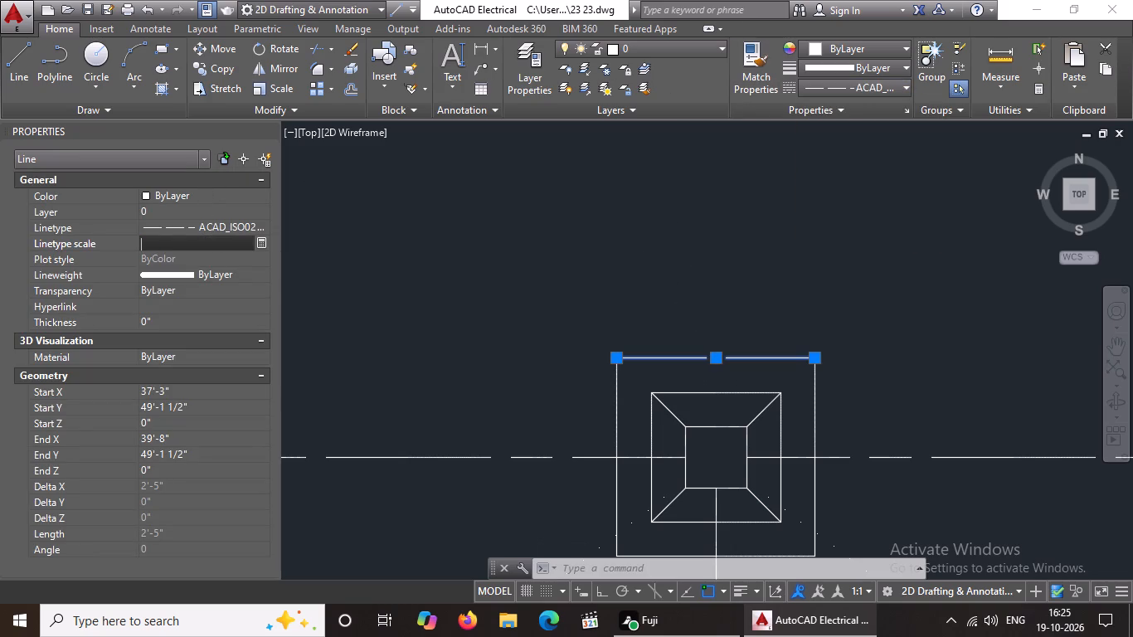
key(BackSpace)
key(BackSpace)
key(BackSpace)
key(BackSpace)
text(0.)
key(5)
key(Return)
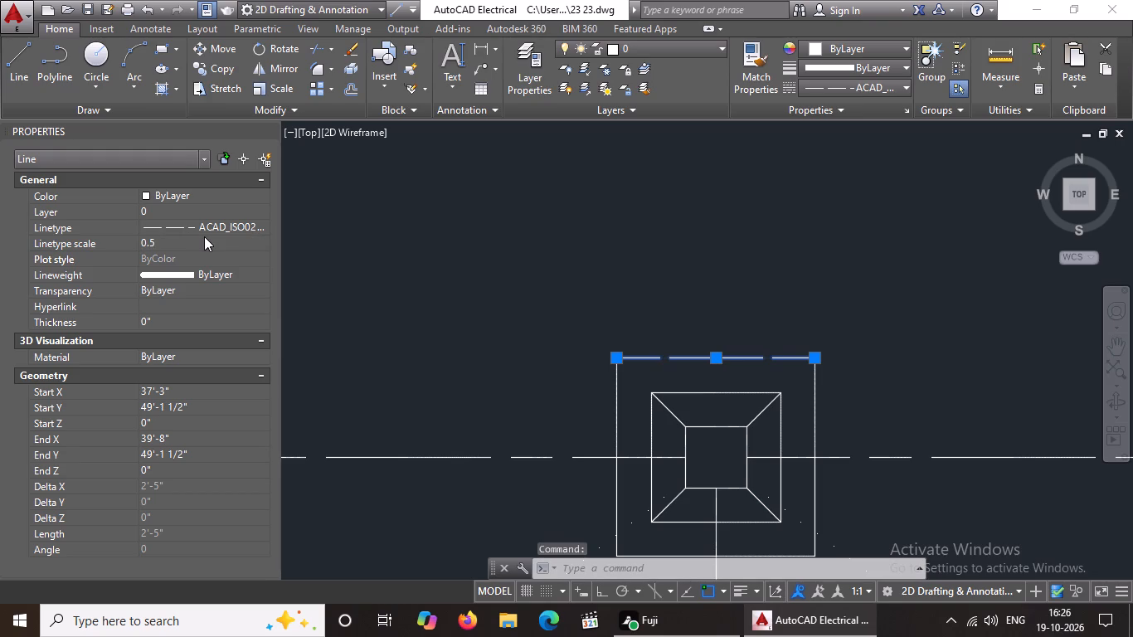
Give the same outer square's right edge the ACAD_ISO02W100 linetype with linetype scale 0.5.
click(810, 414)
click(828, 89)
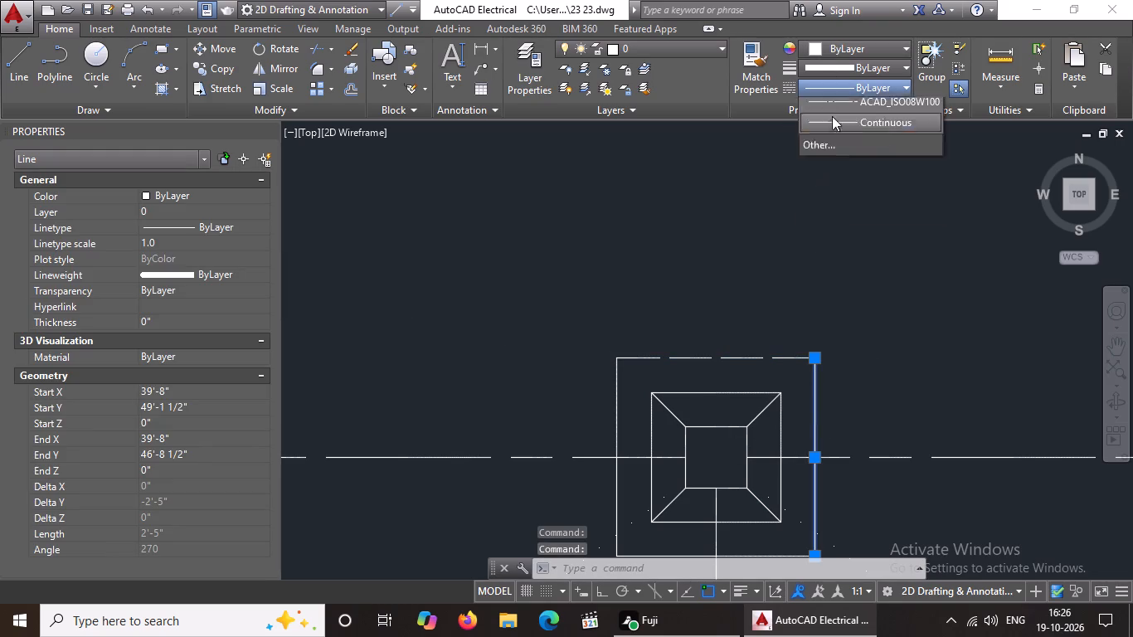
click(832, 150)
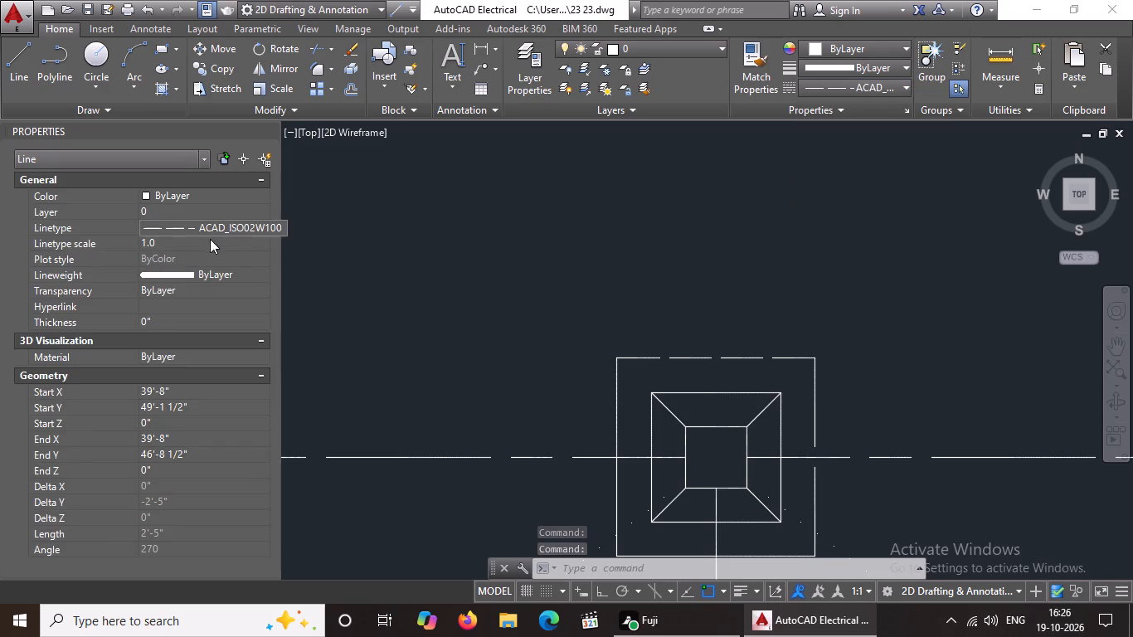
click(210, 239)
key(BackSpace)
key(BackSpace)
key(BackSpace)
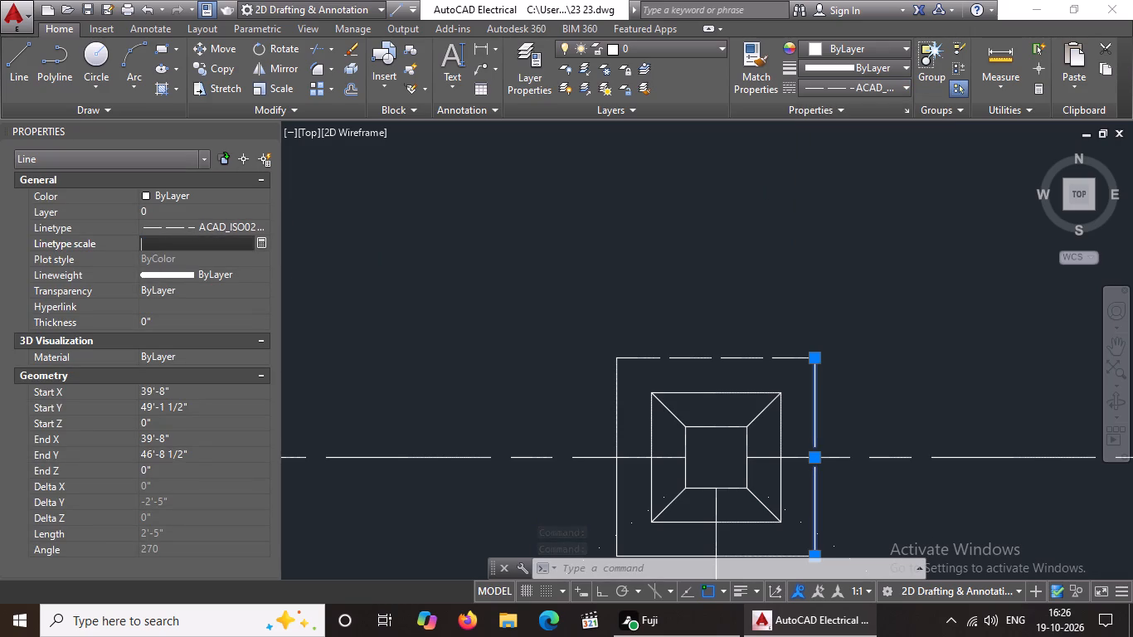
key(BackSpace)
key(BackSpace)
key(BackSpace)
text(0.5)
key(Return)
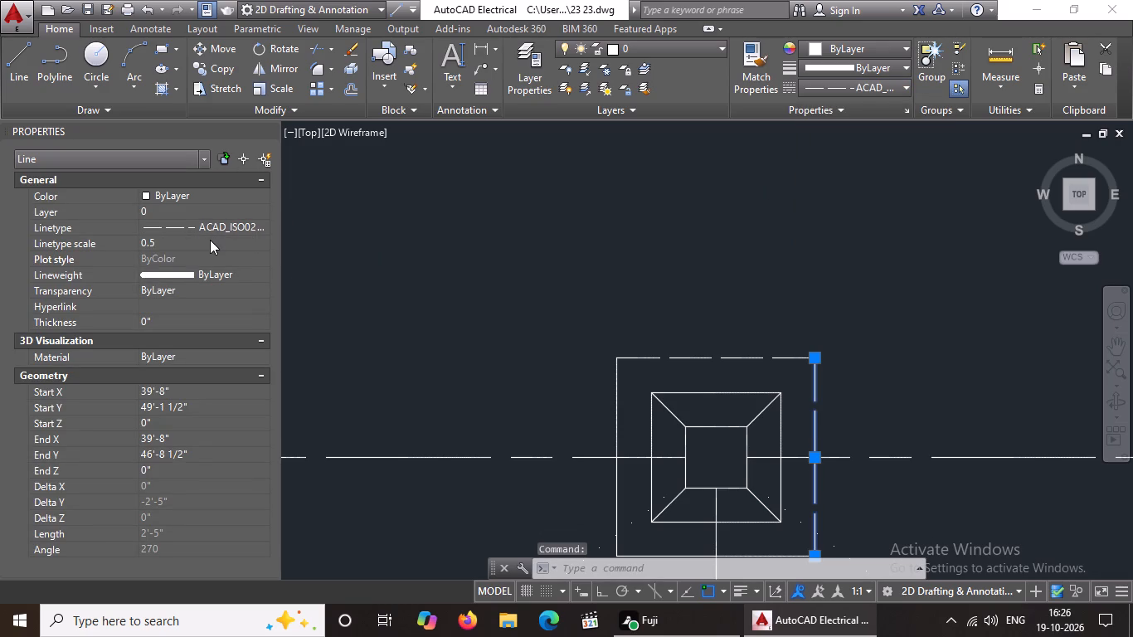
scroll(640, 416, down, 4)
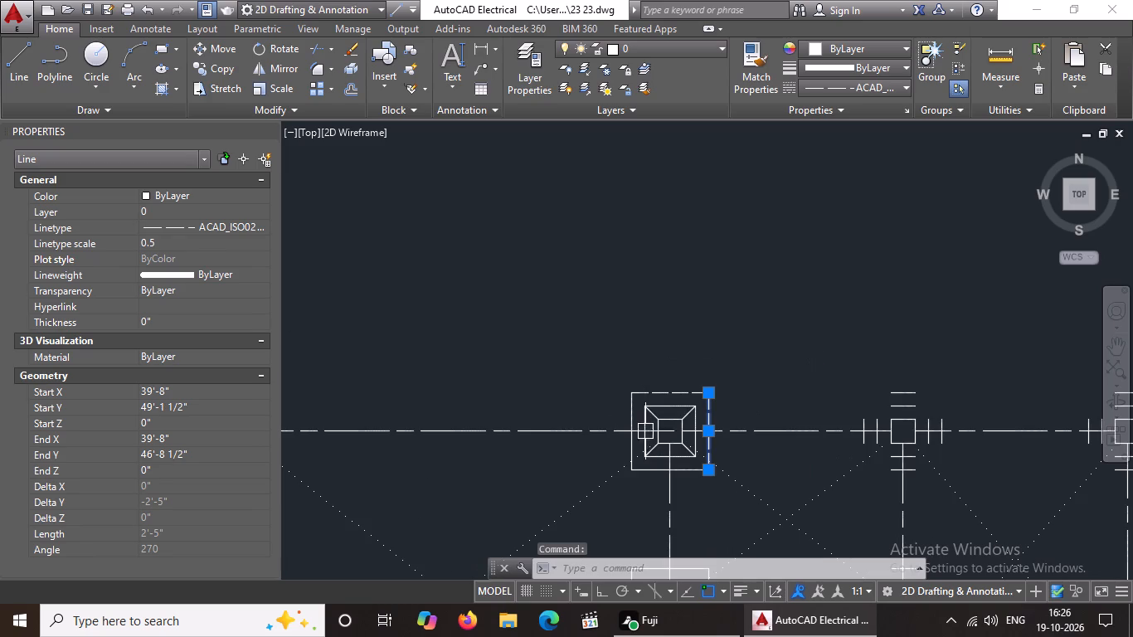
Give the left edge of the top row's second footing's outer square the ACAD_ISO02W100 linetype with linetype scale 0.5.
scroll(652, 485, up, 2)
click(601, 386)
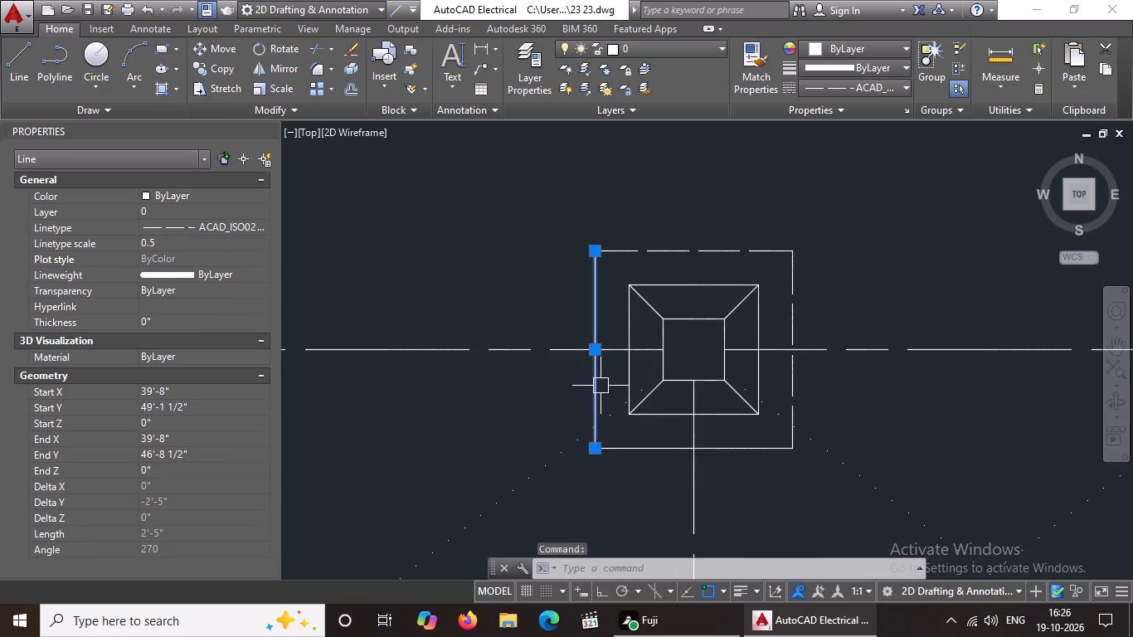
click(868, 85)
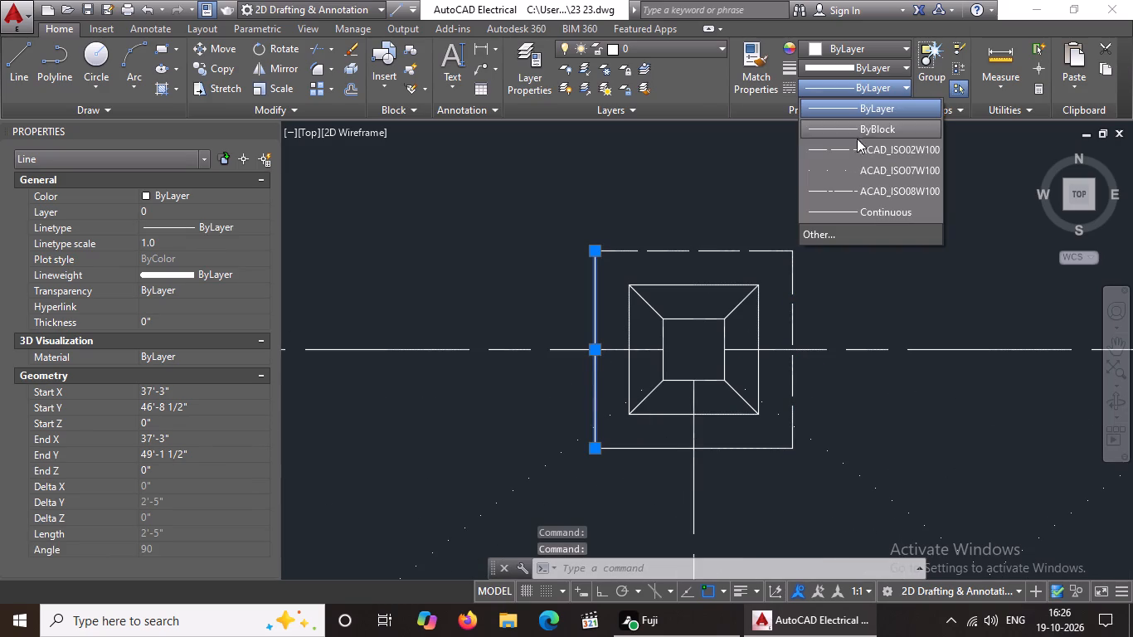
click(855, 149)
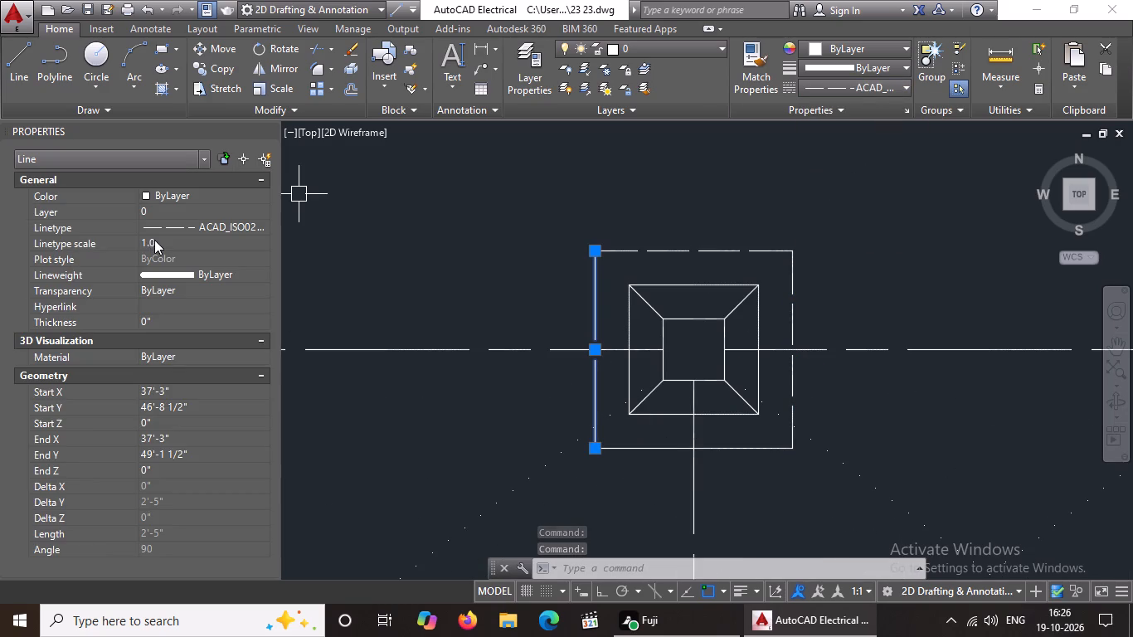
click(158, 240)
key(BackSpace)
key(BackSpace)
key(BackSpace)
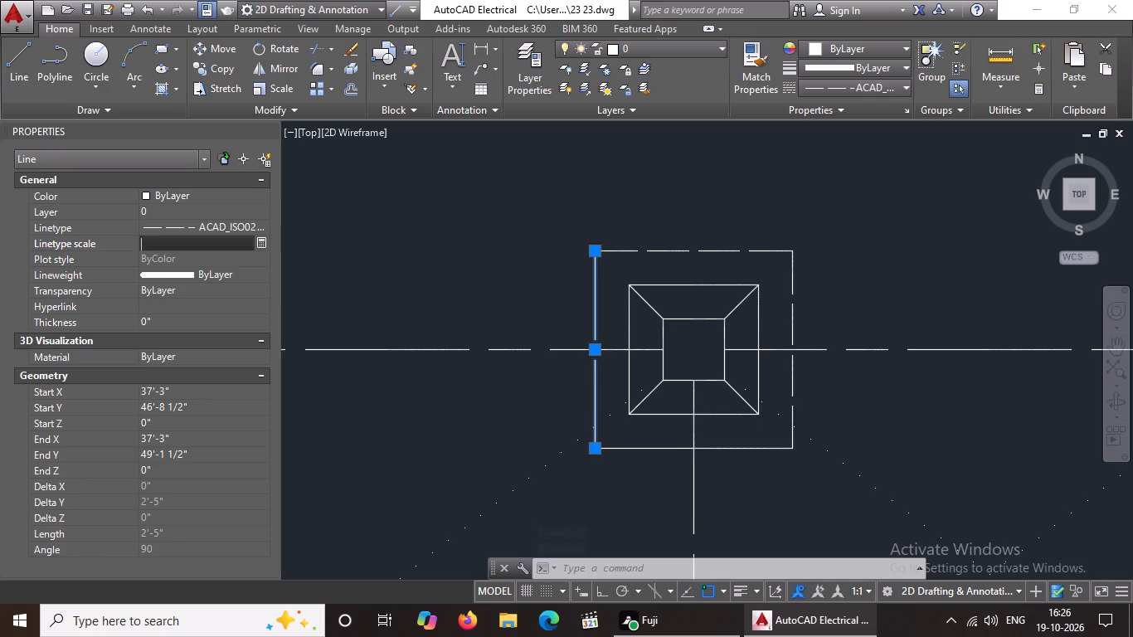
key(BackSpace)
key(BackSpace)
text(0.)
key(5)
key(Return)
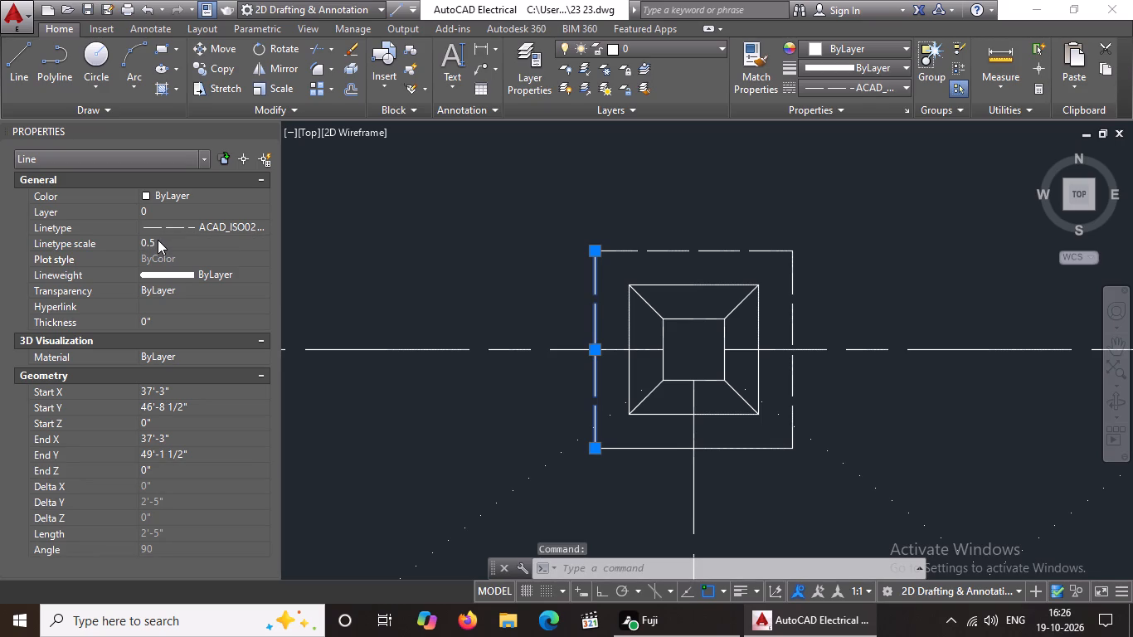
Give the bottom edge of the same outer square the ACAD_ISO02W100 linetype with linetype scale 0.5.
click(644, 454)
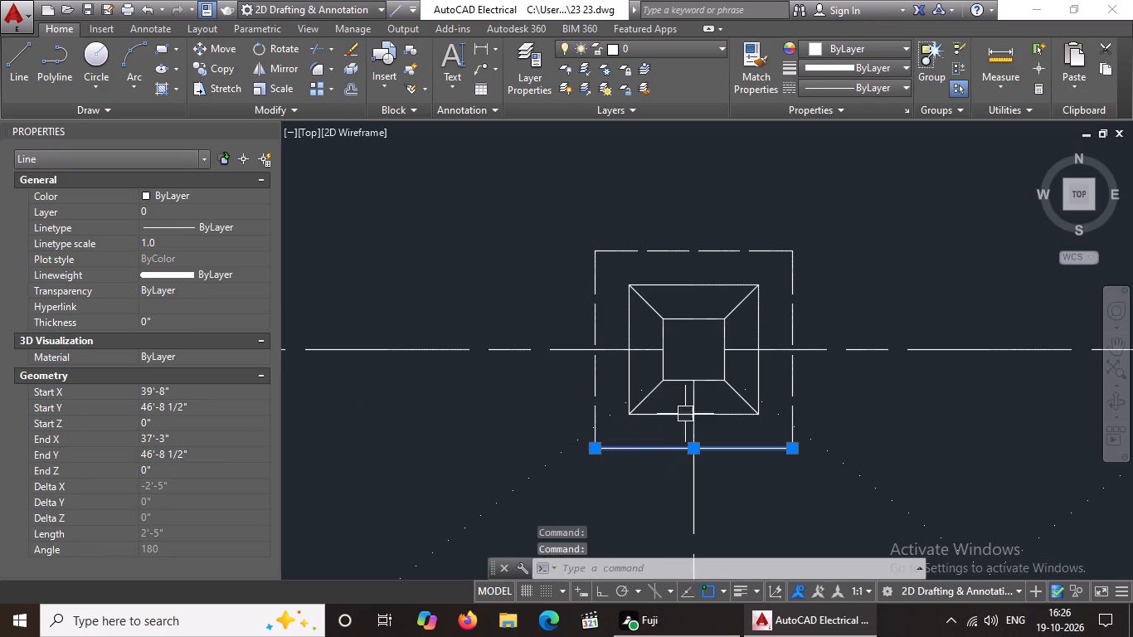
click(875, 84)
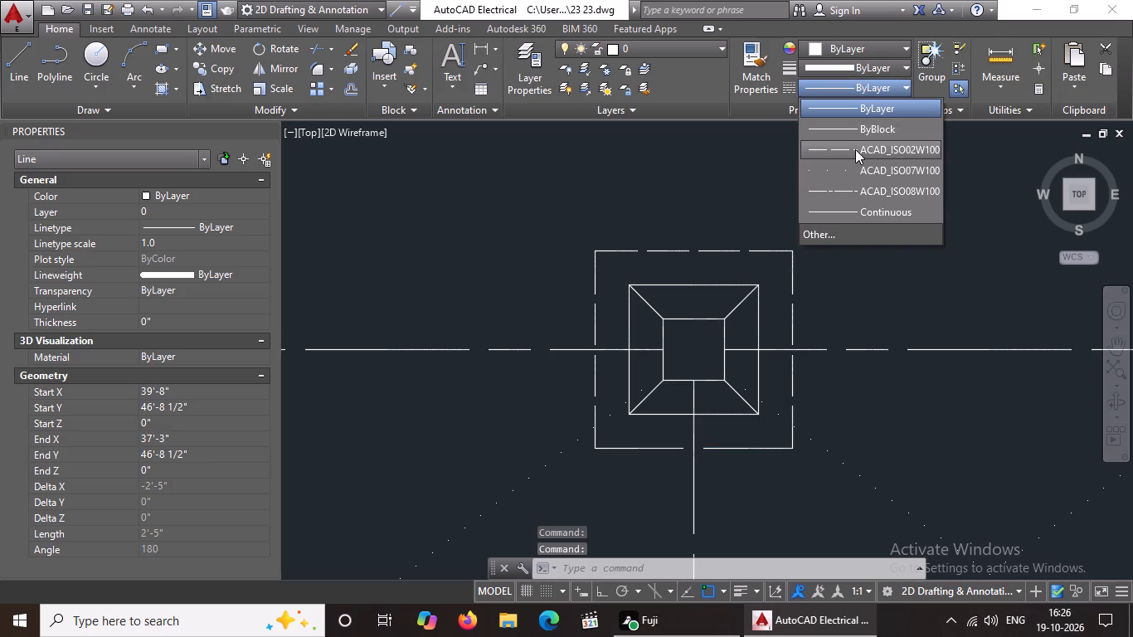
click(855, 149)
click(200, 241)
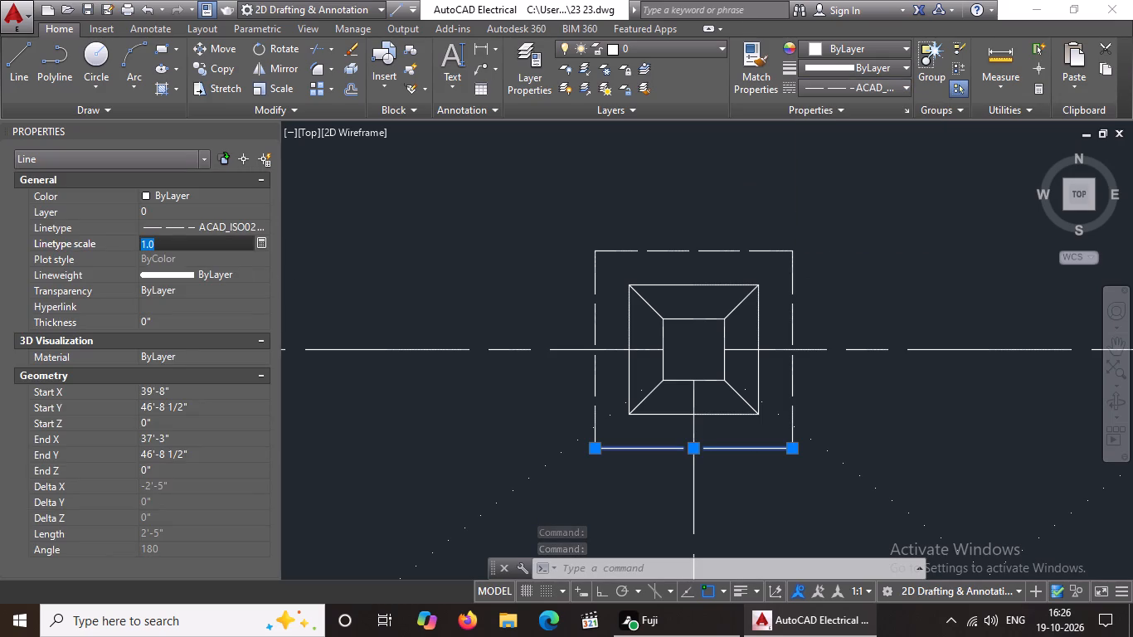
key(BackSpace)
key(BackSpace)
key(BackSpace)
key(BackSpace)
text(0.5)
key(Return)
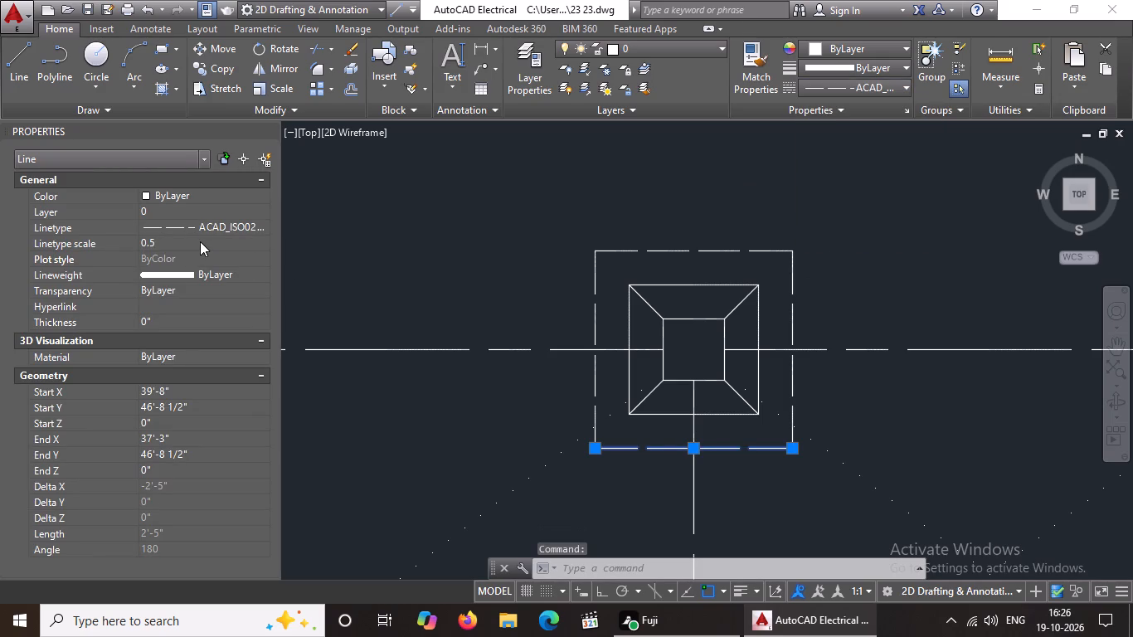
Draw the two lower diagonal lines joining column corners to the inner footing square on the footing directly below.
scroll(623, 332, down, 4)
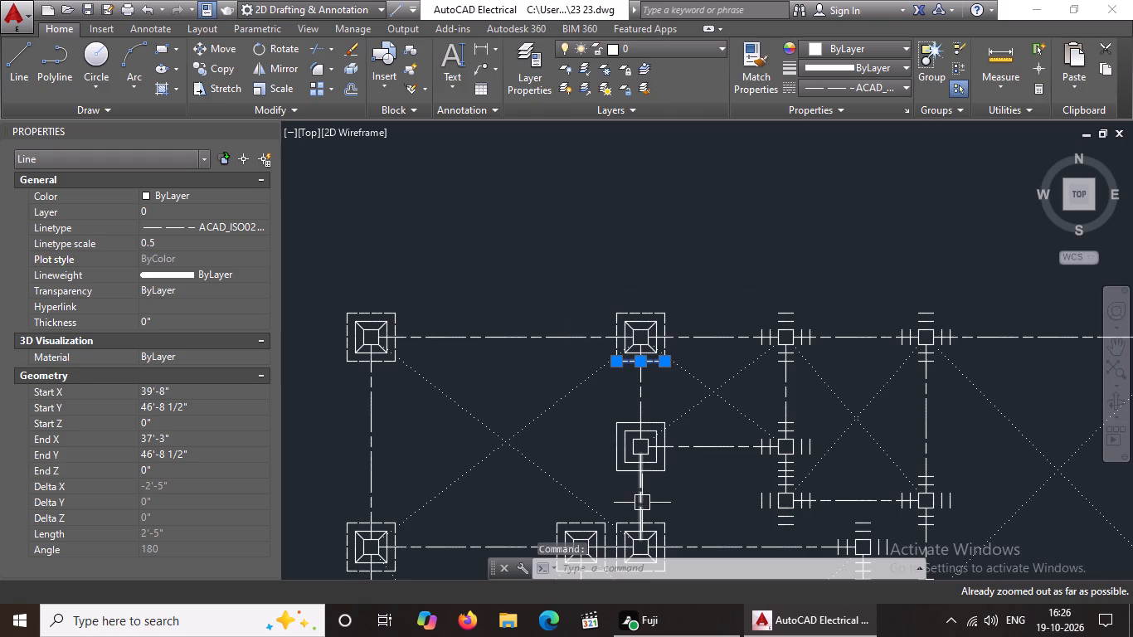
scroll(646, 481, up, 3)
right_click(646, 481)
key(Escape)
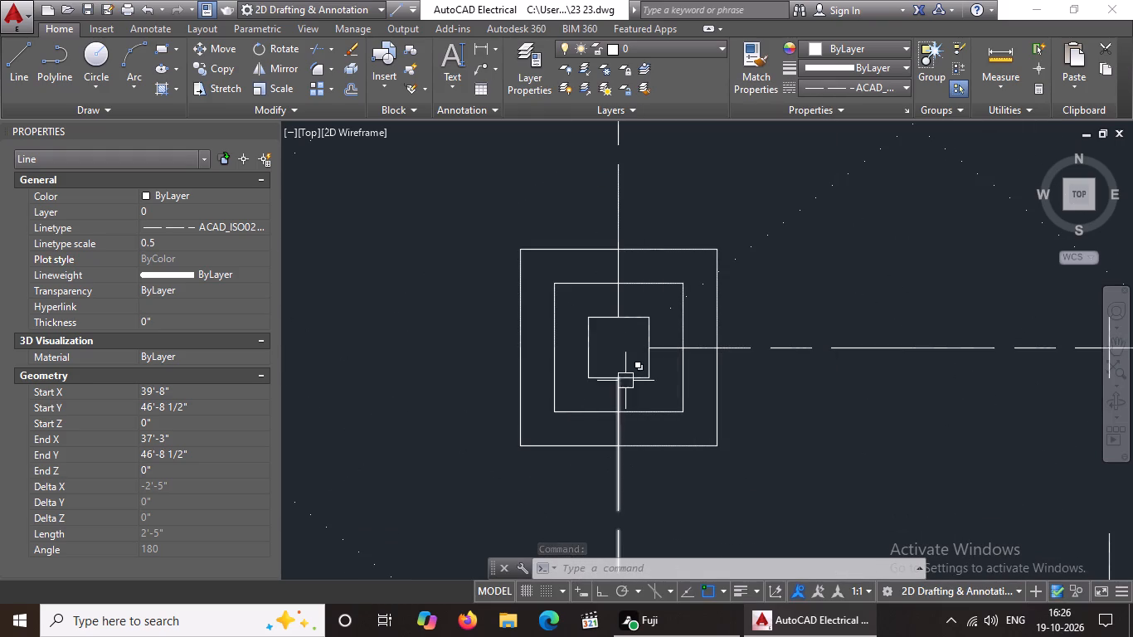
key(l)
key(Return)
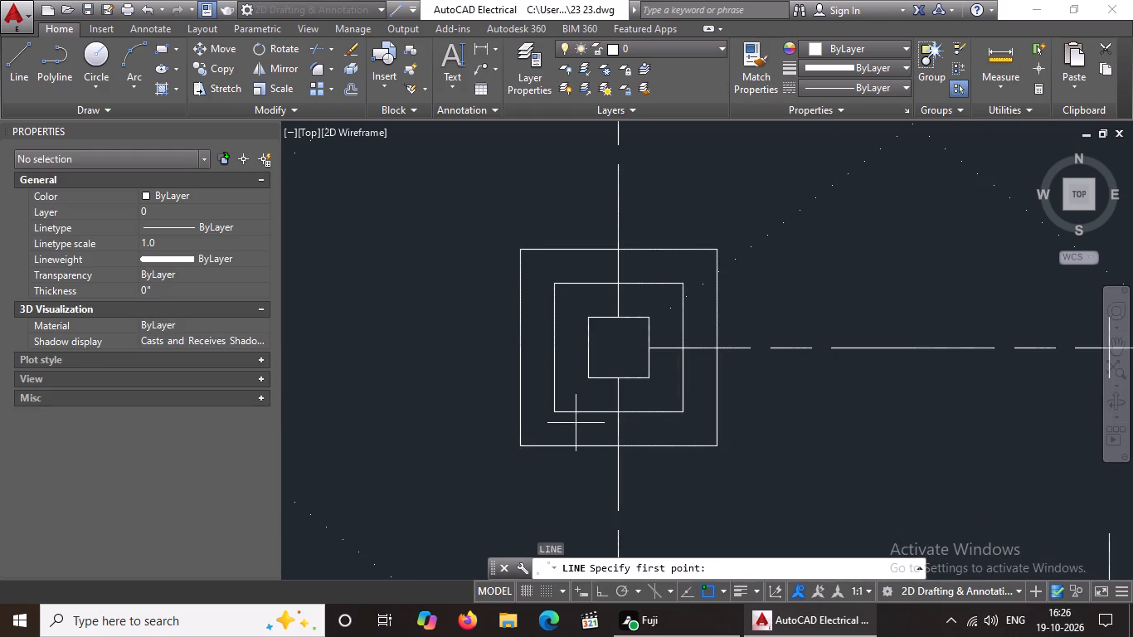
click(556, 411)
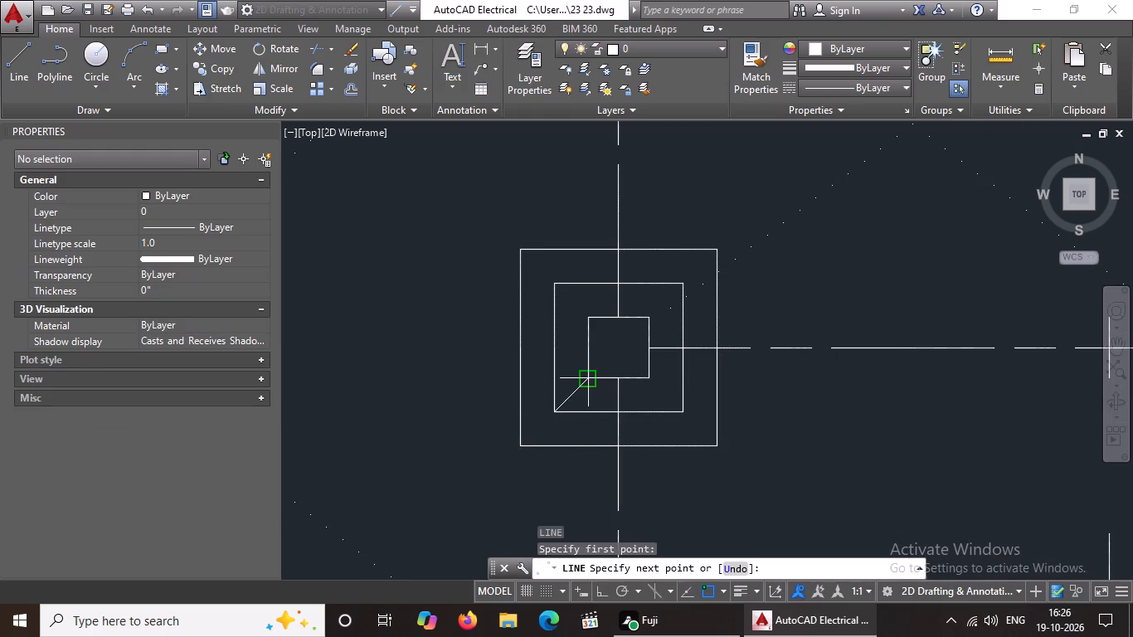
click(591, 379)
key(Escape)
key(l)
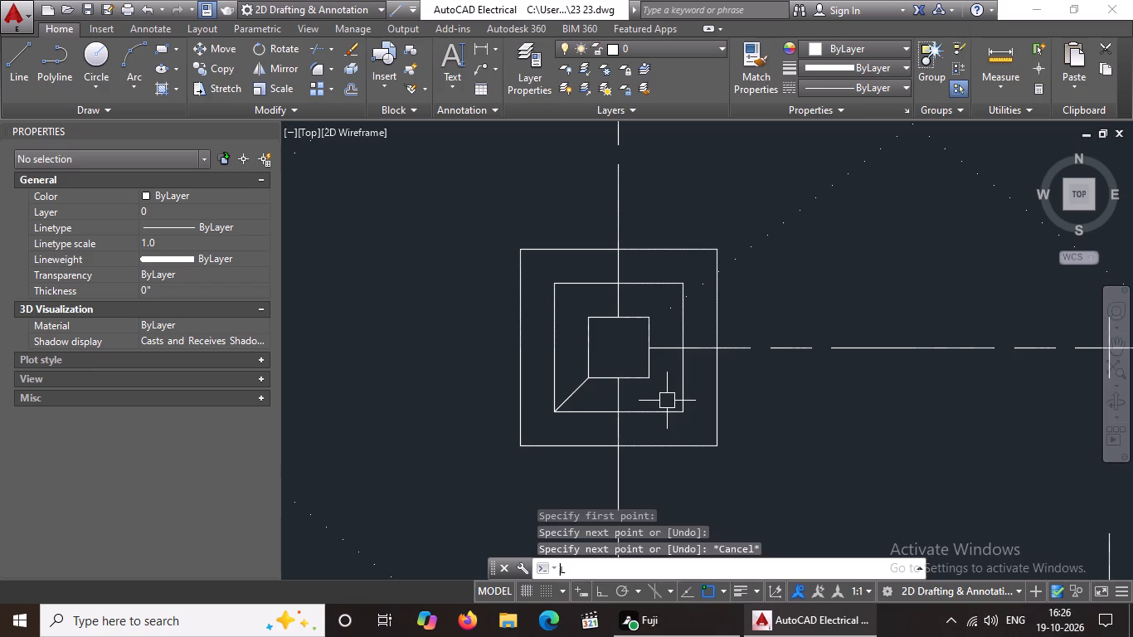
key(Return)
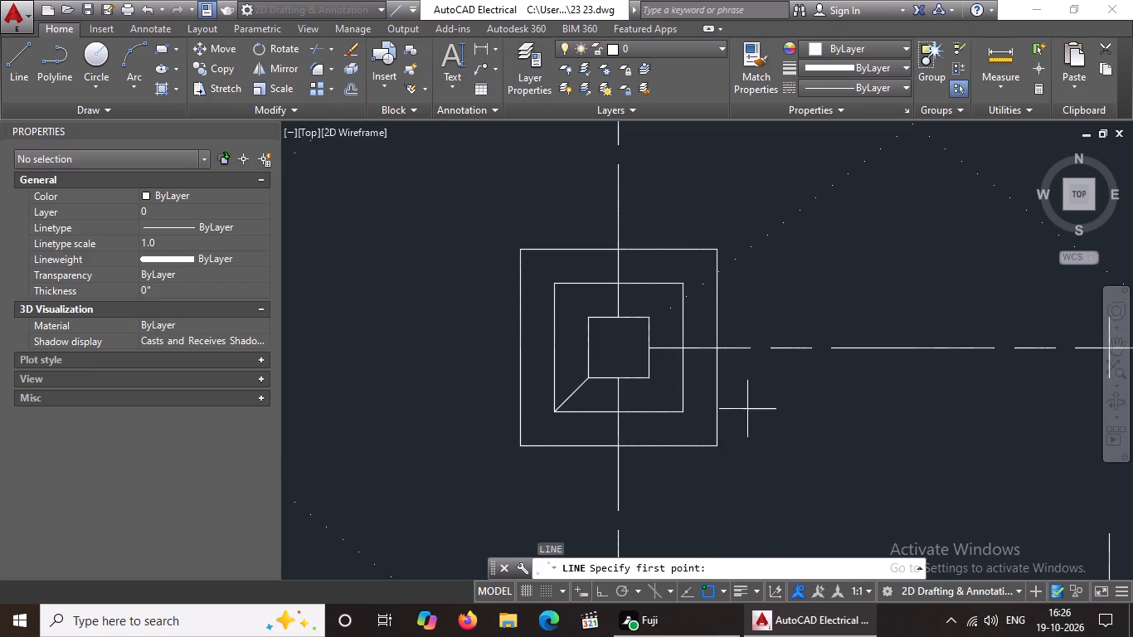
click(649, 378)
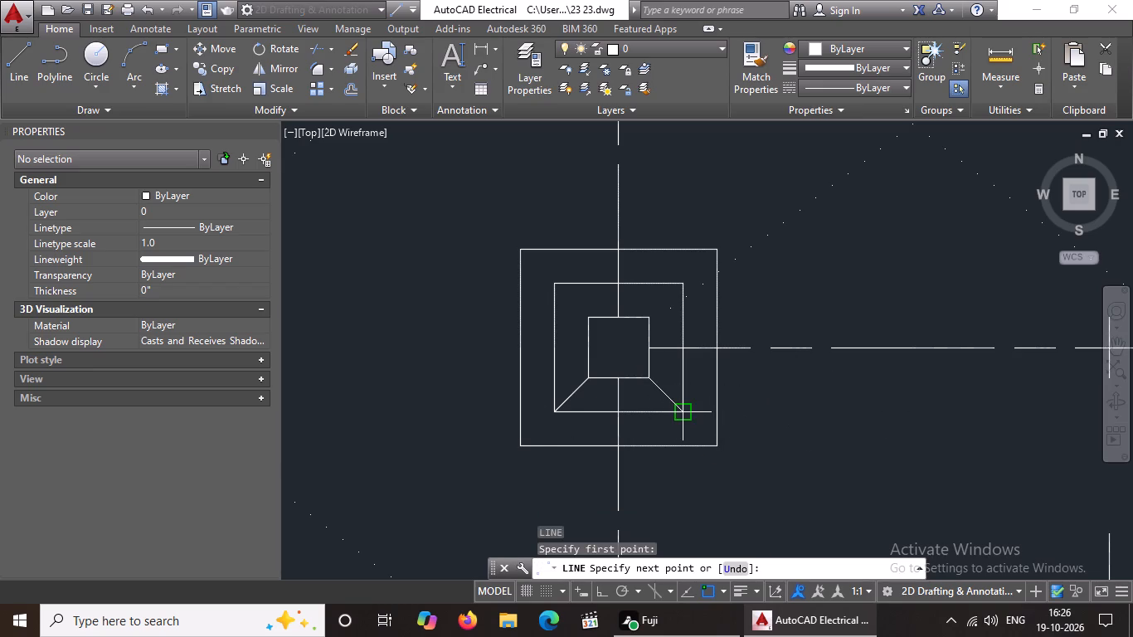
click(686, 410)
key(Escape)
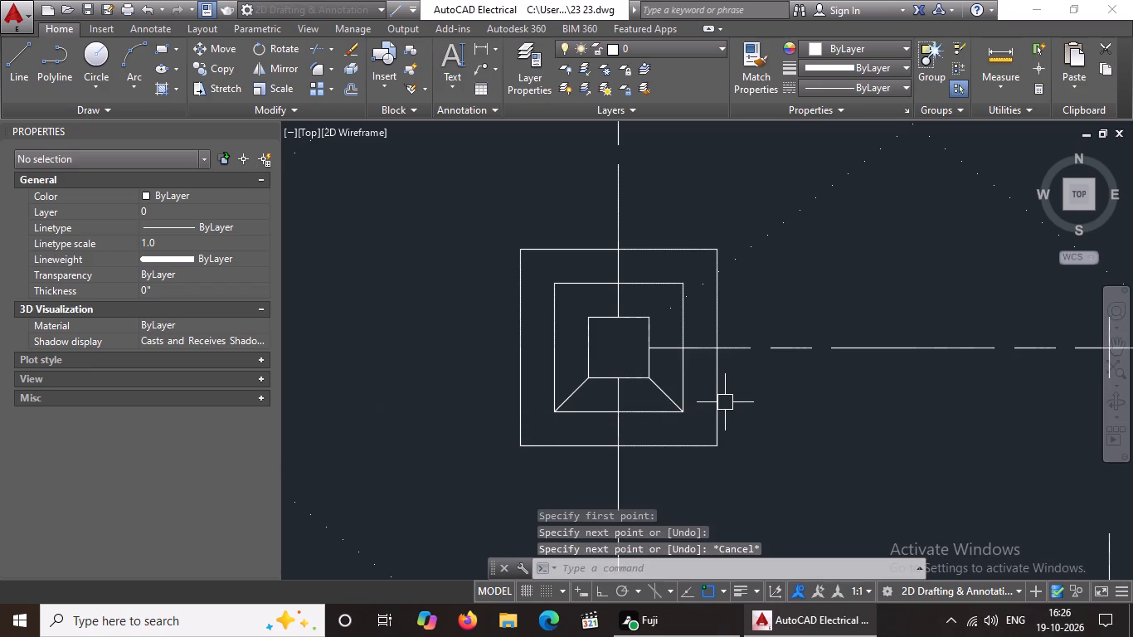
Draw the two upper diagonal lines between the inner footing square and the column corners on the same footing.
key(l)
key(Return)
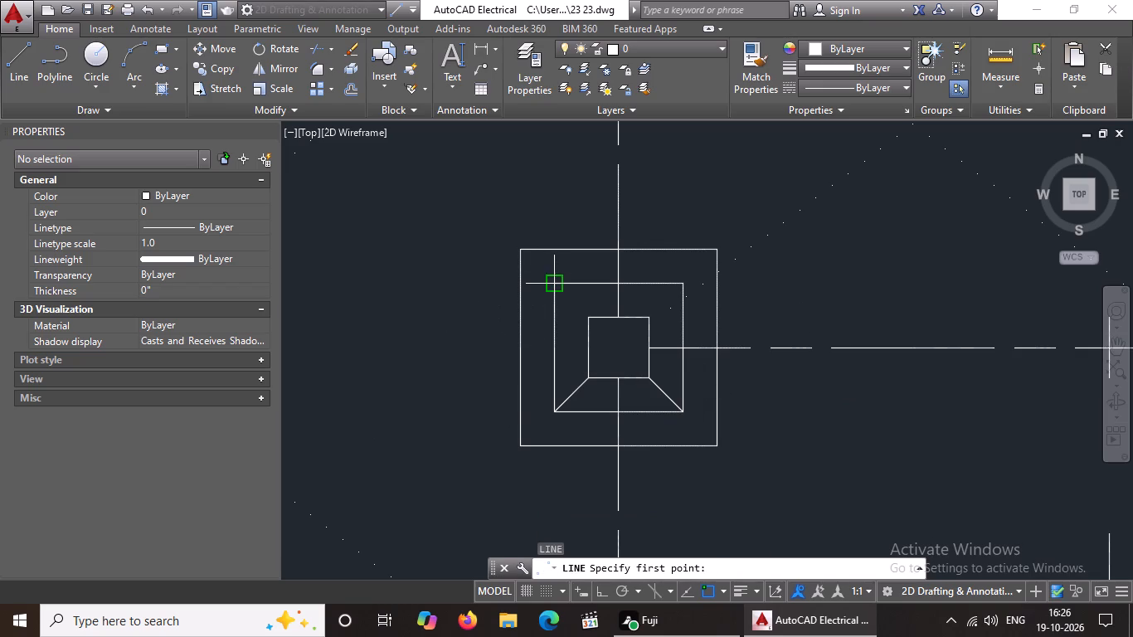
click(547, 291)
click(591, 322)
key(Escape)
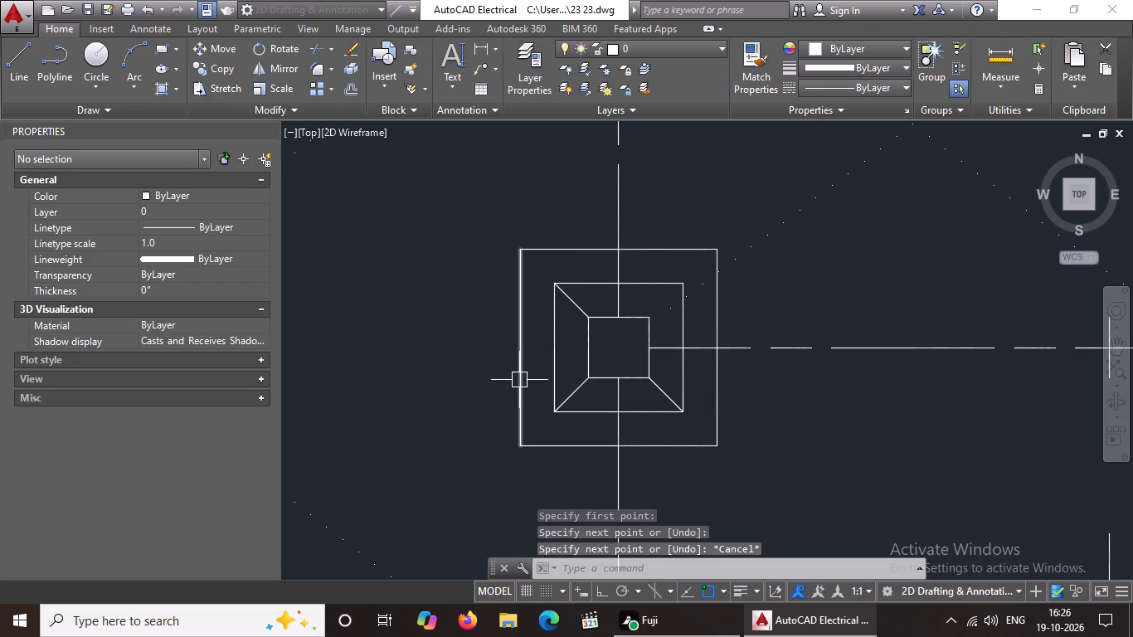
key(l)
key(Return)
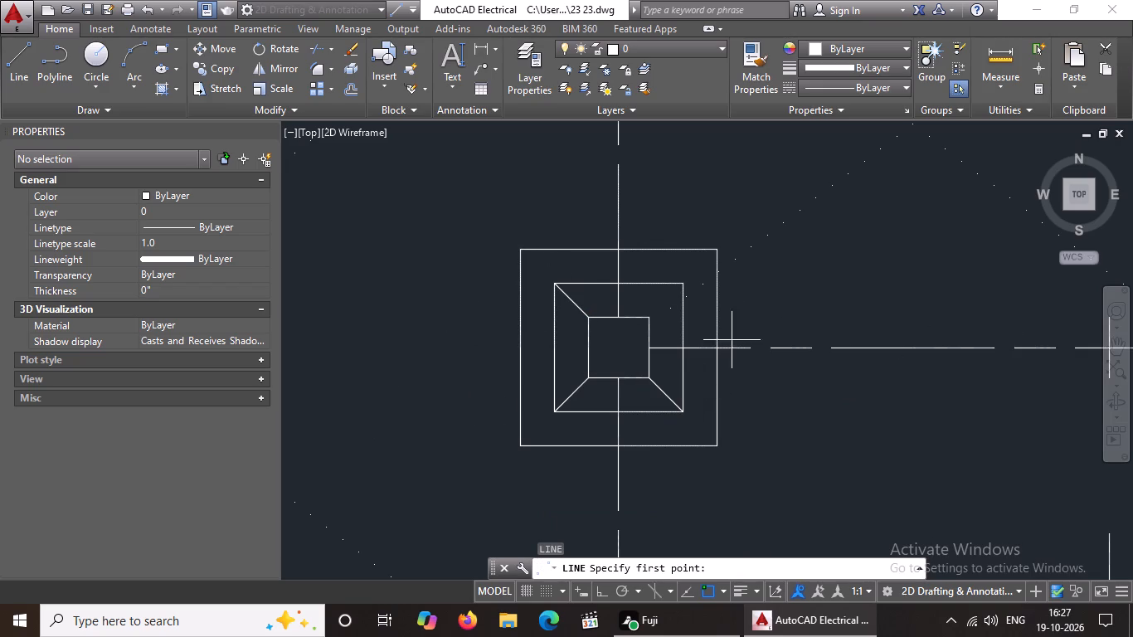
click(646, 318)
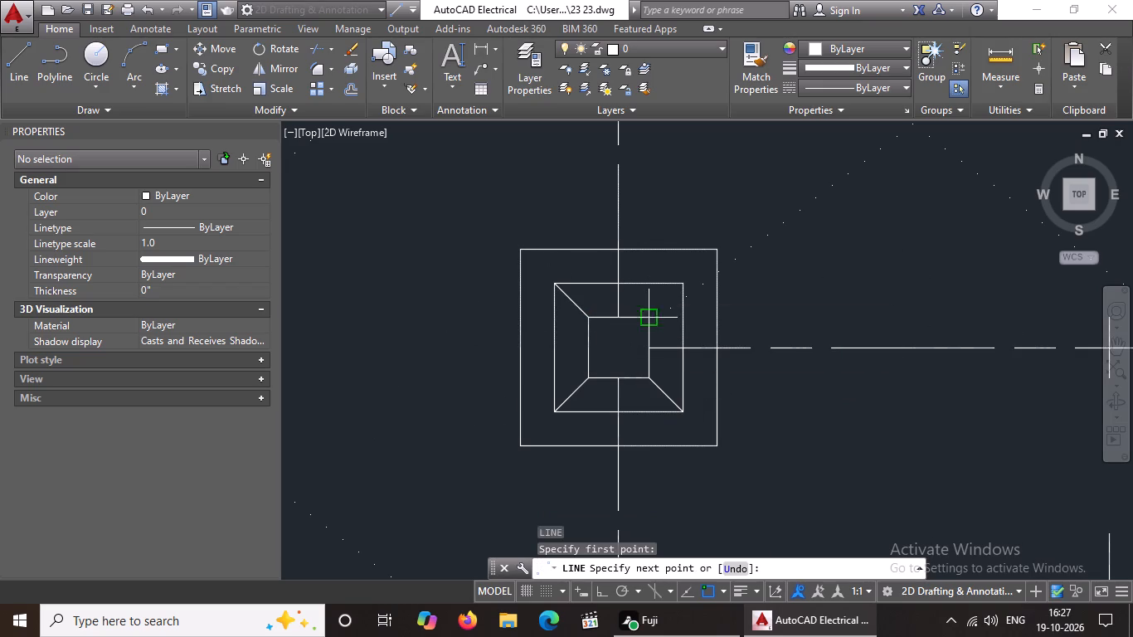
click(684, 286)
key(Escape)
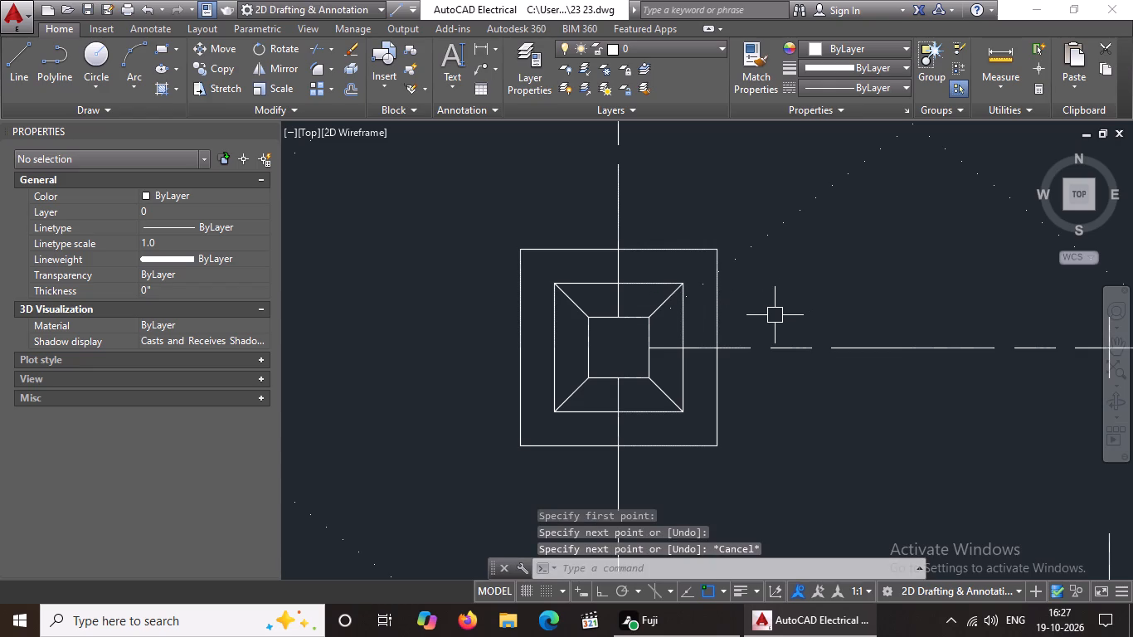
Give the bottom edge of this footing's outer square the ACAD_ISO02W100 linetype with linetype scale 0.5.
scroll(756, 328, down, 2)
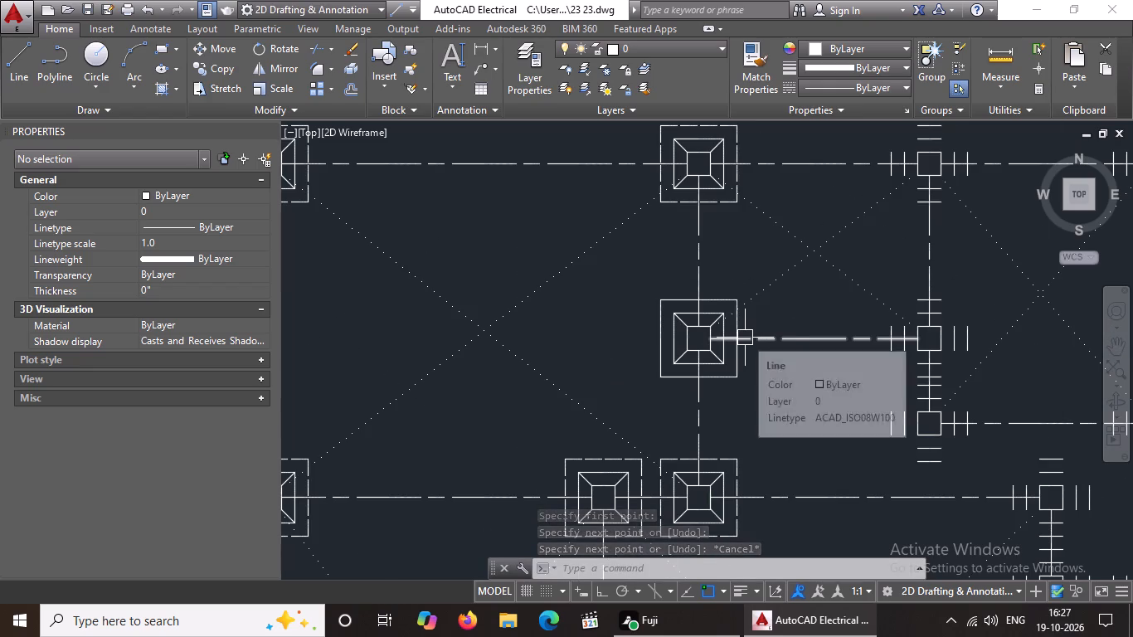
key(Escape)
scroll(741, 371, up, 2)
click(688, 389)
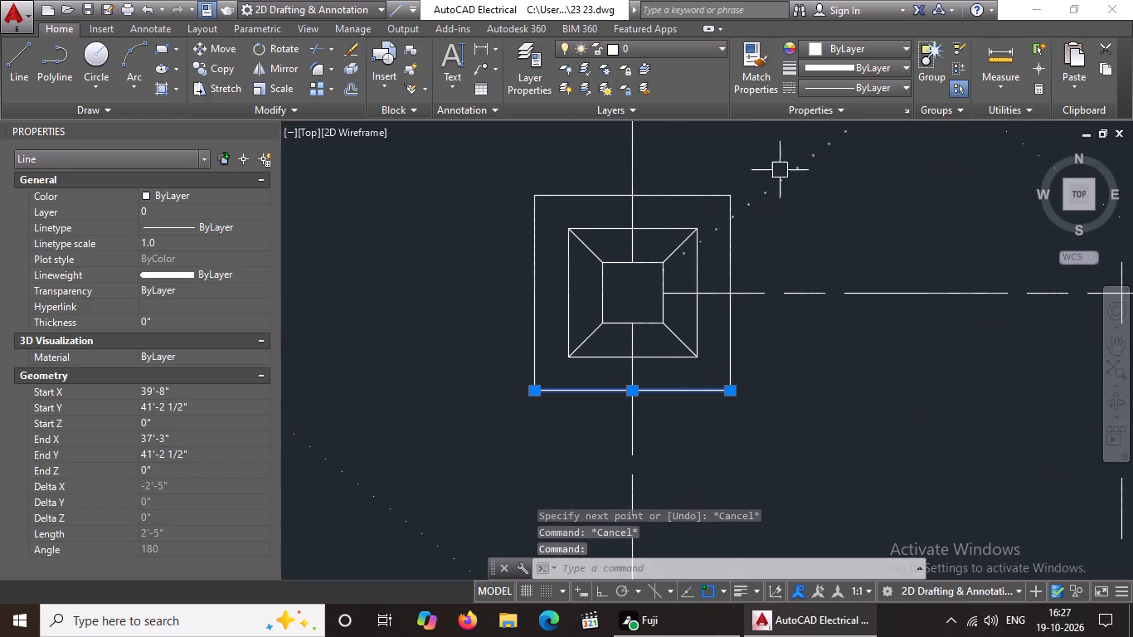
click(833, 85)
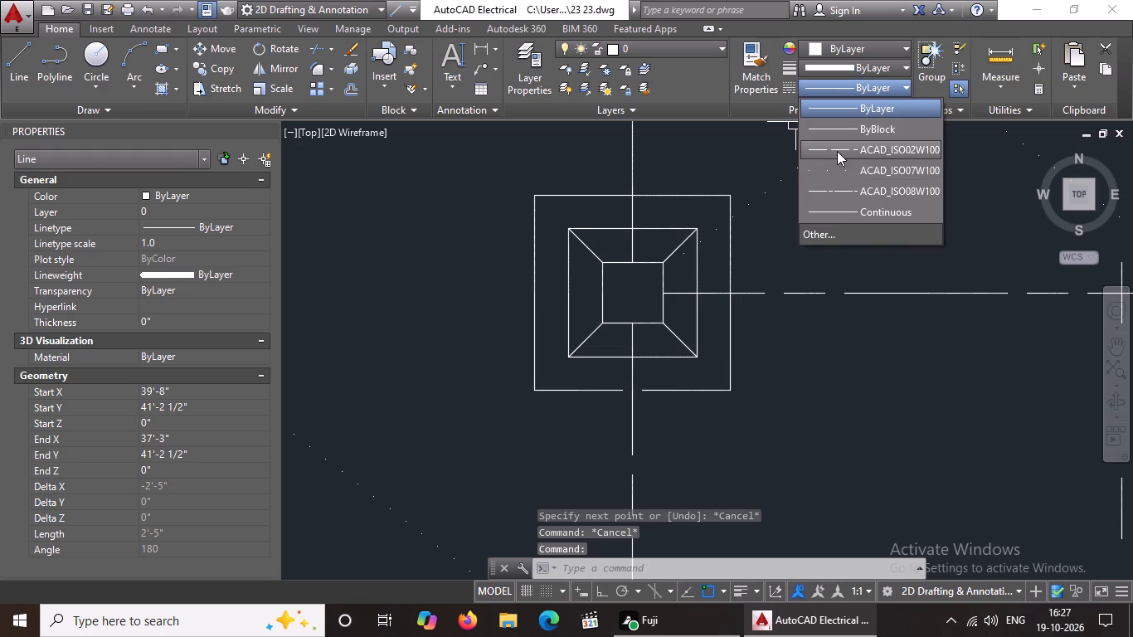
click(837, 151)
click(168, 237)
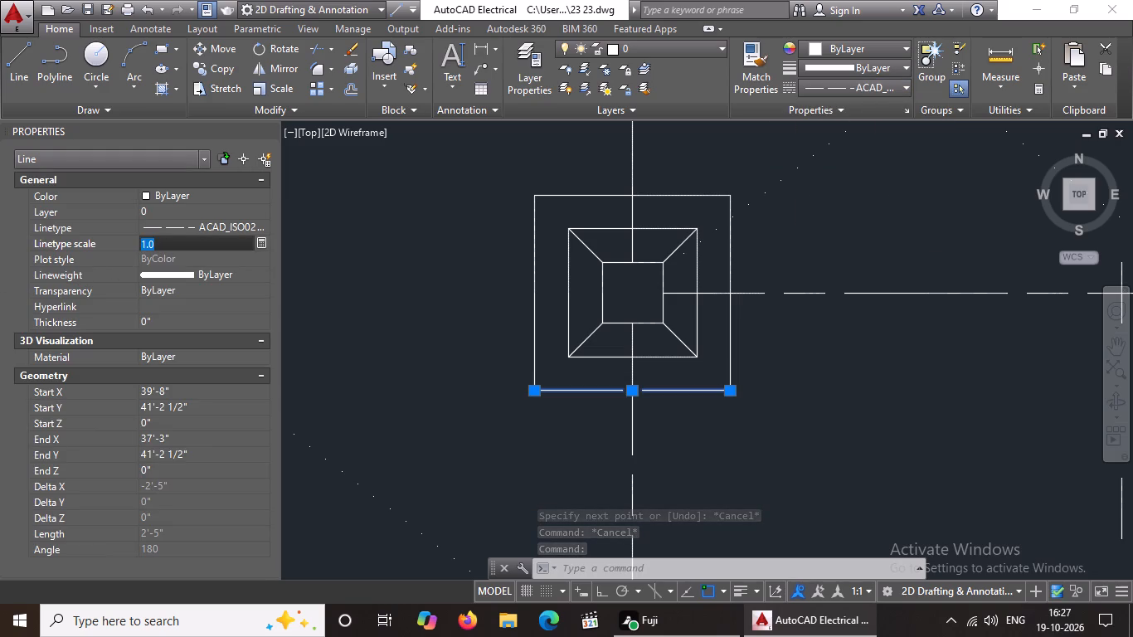
key(BackSpace)
key(BackSpace)
key(BackSpace)
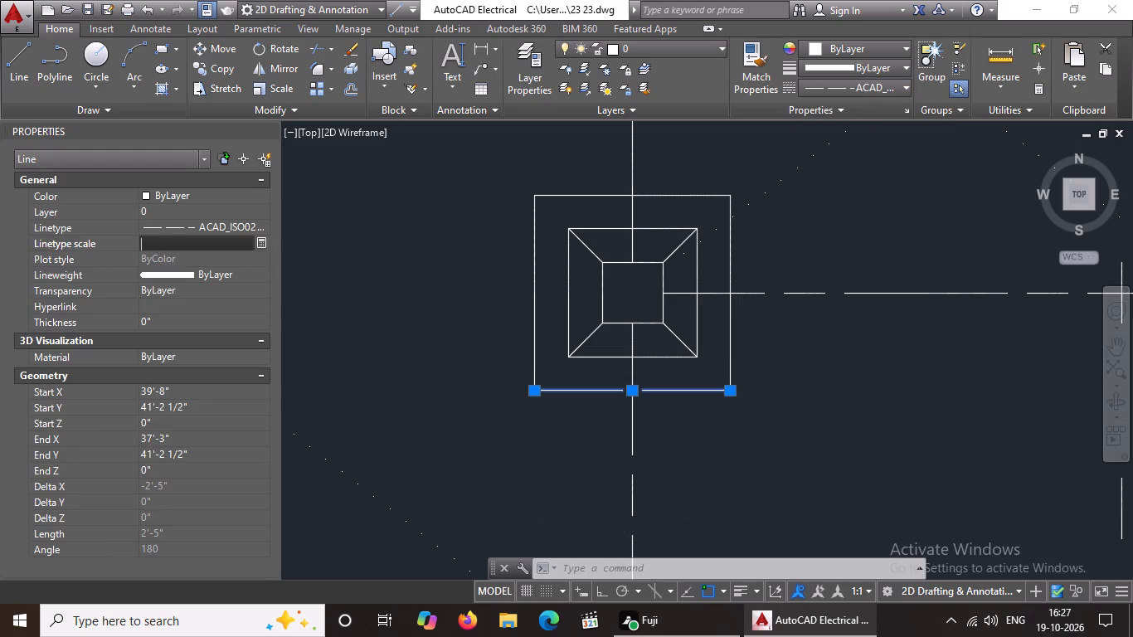
text(0.5)
key(Return)
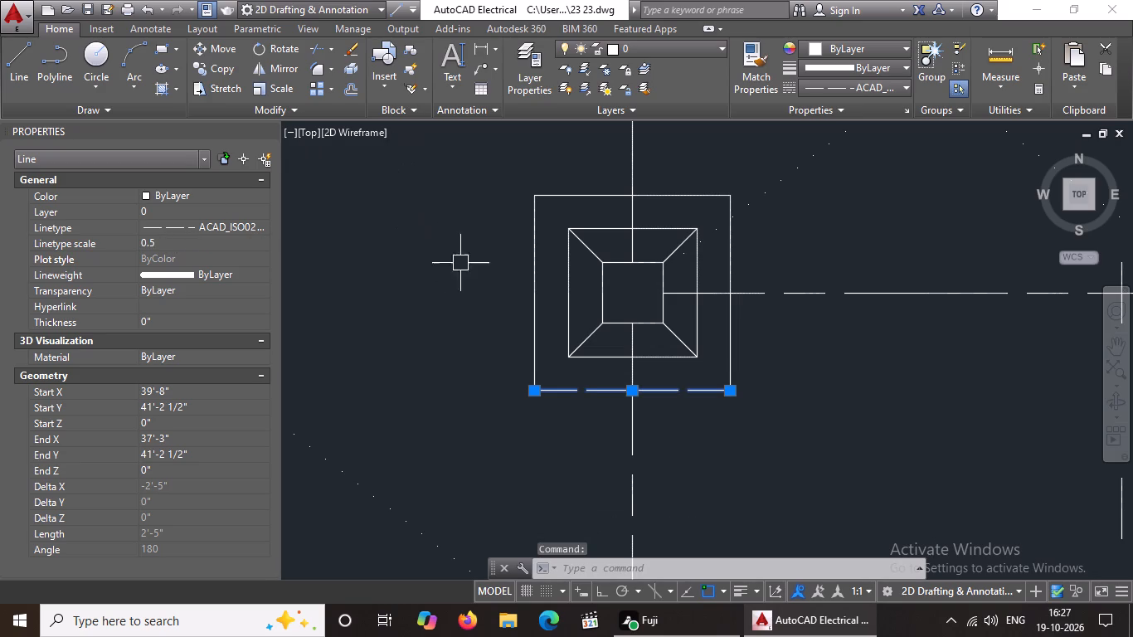
Give the left edge of the same outer square the ACAD_ISO02W100 linetype with linetype scale 0.5.
click(534, 280)
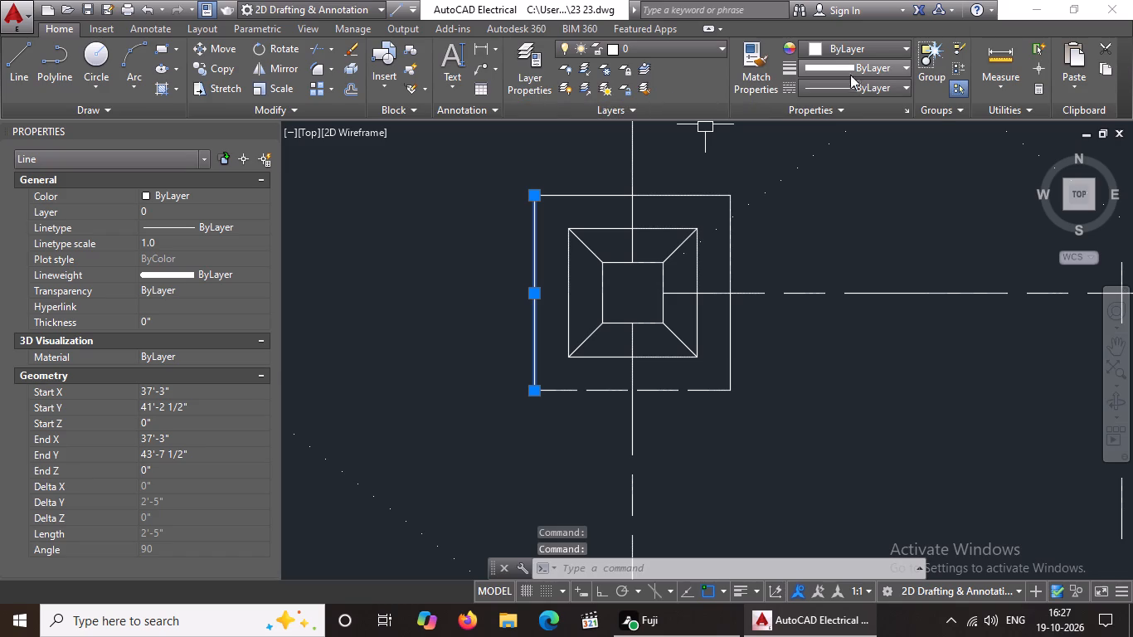
click(850, 82)
click(832, 149)
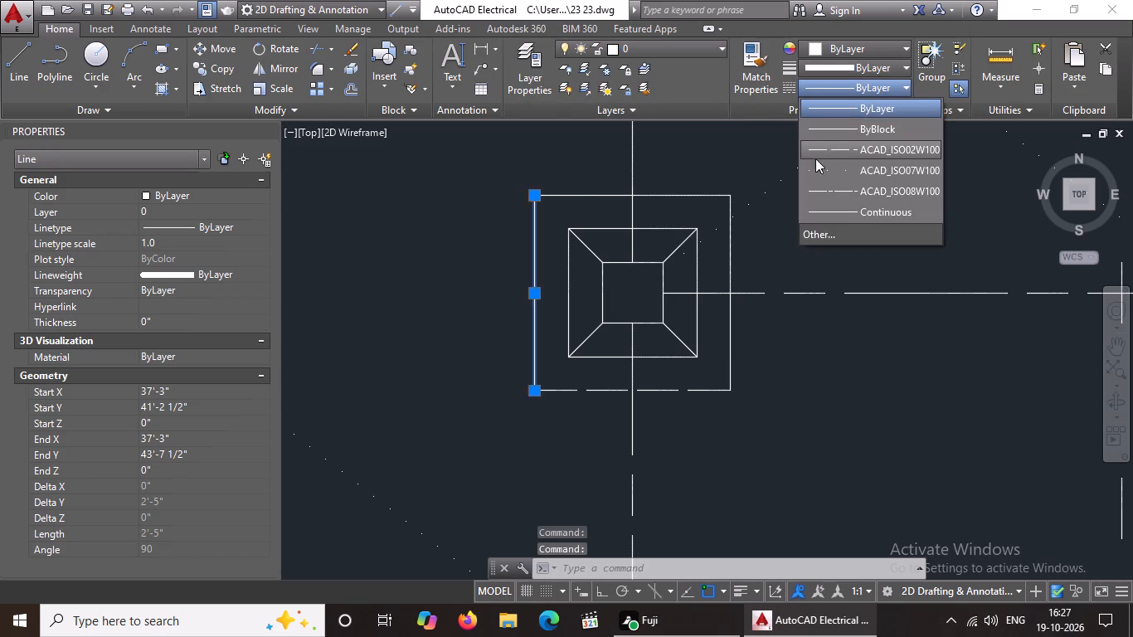
click(173, 240)
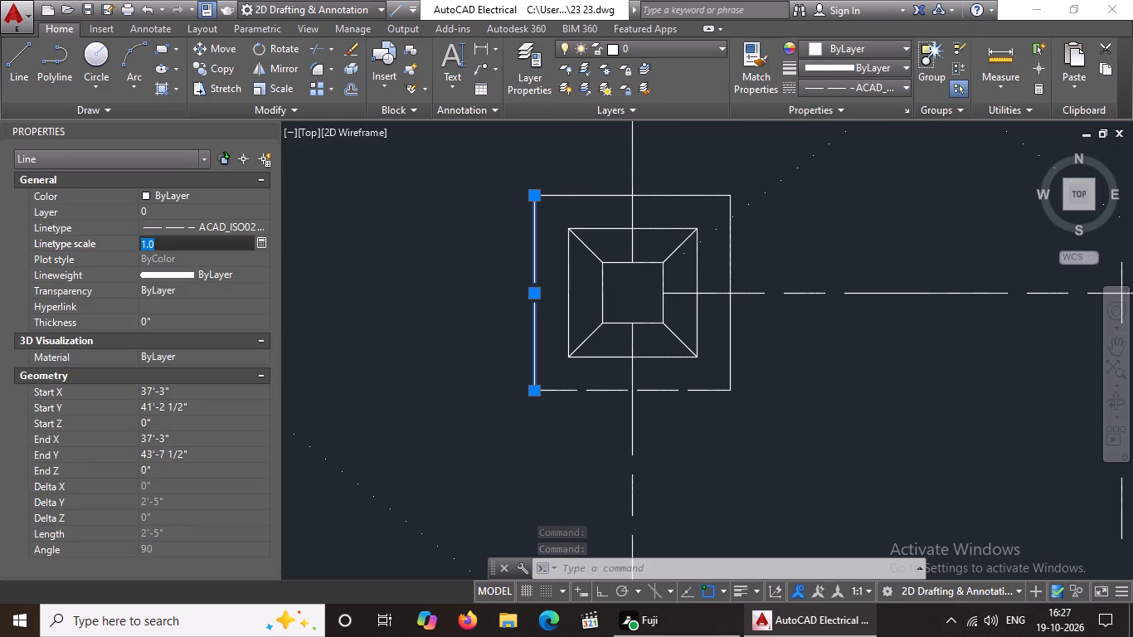
key(BackSpace)
key(BackSpace)
key(BackSpace)
key(BackSpace)
key(BackSpace)
key(BackSpace)
key(BackSpace)
key(BackSpace)
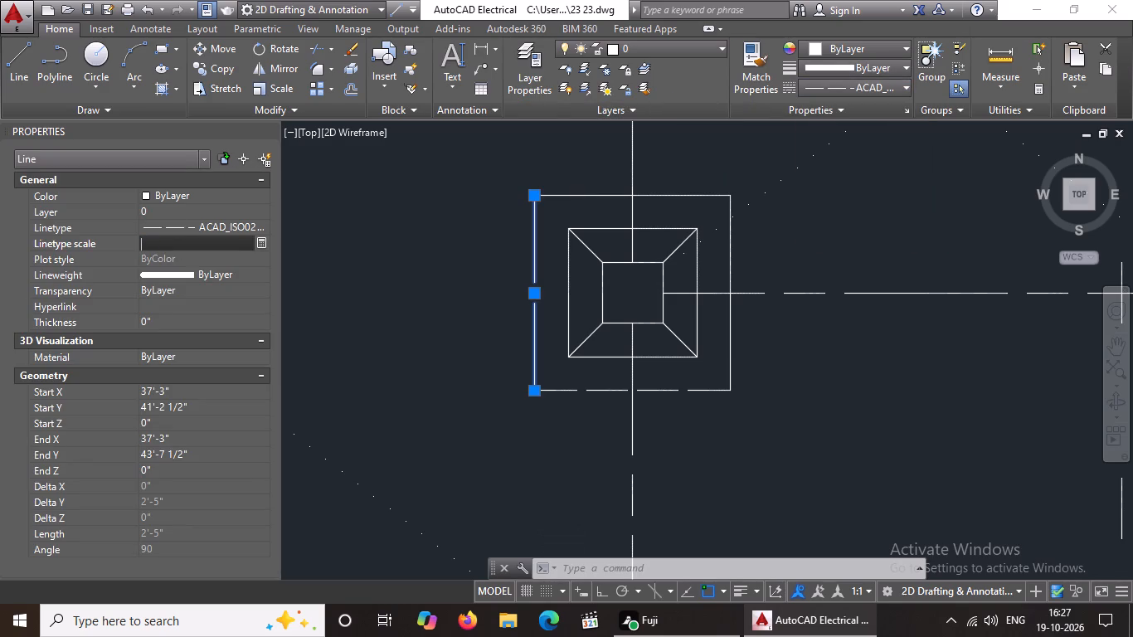
key(BackSpace)
text(0.5)
key(Return)
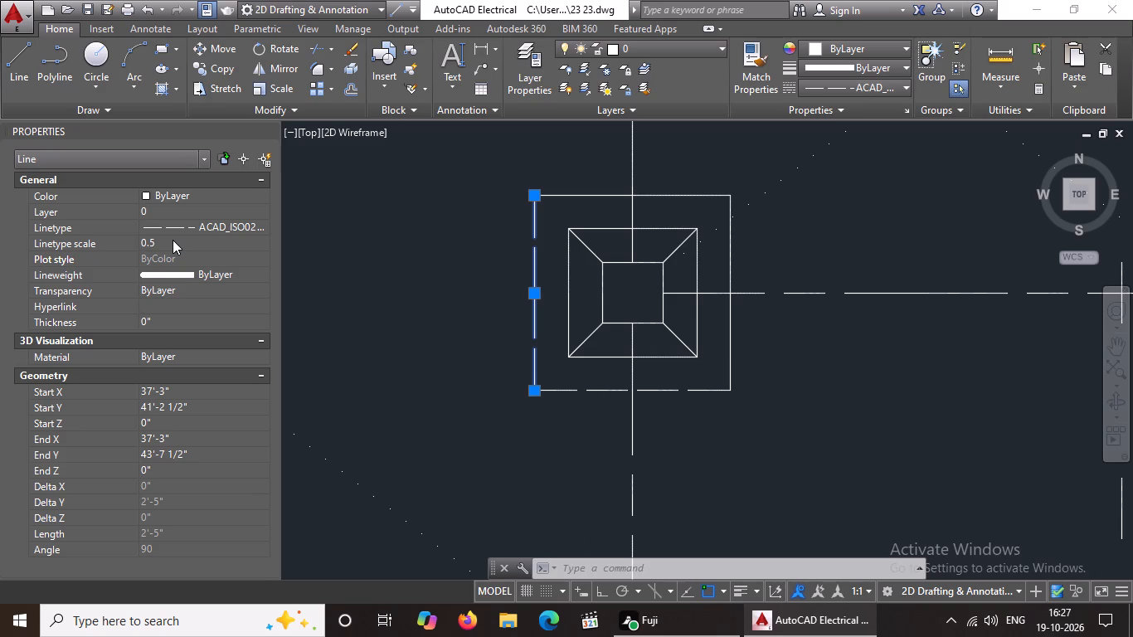
Give the top edge of the same outer square the ACAD_ISO02W100 linetype with linetype scale 0.5.
click(658, 196)
click(828, 91)
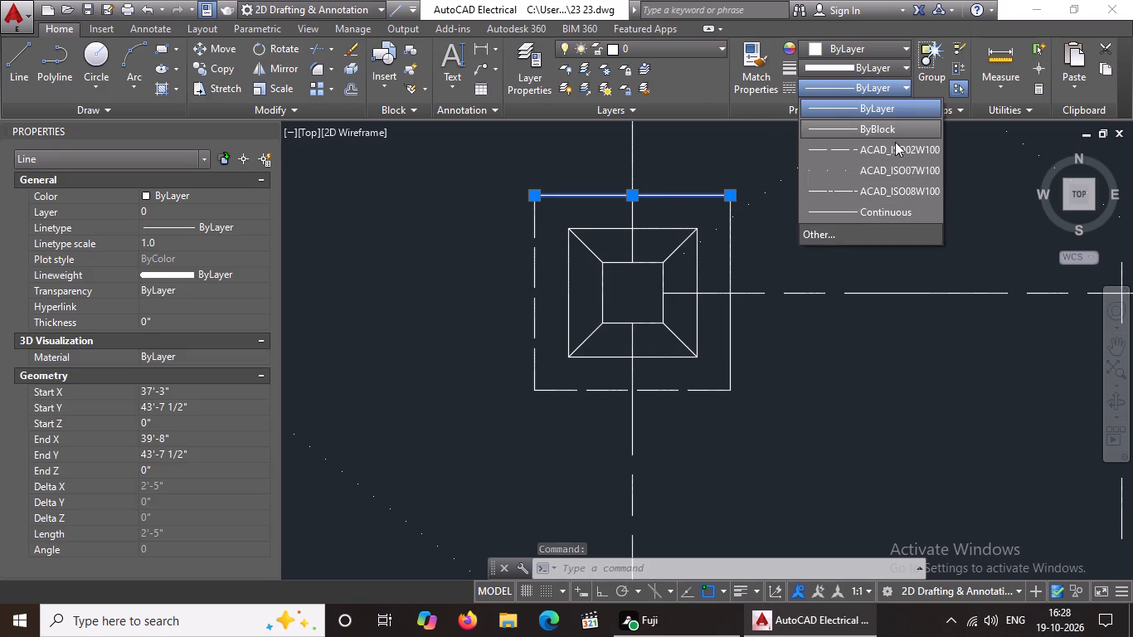
click(875, 152)
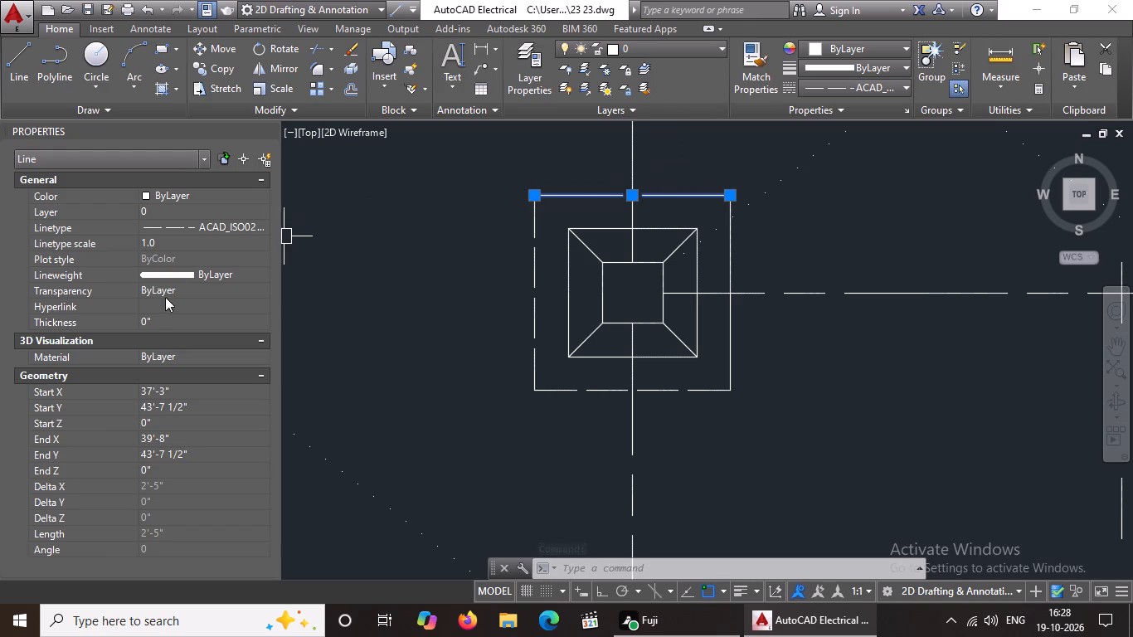
click(193, 247)
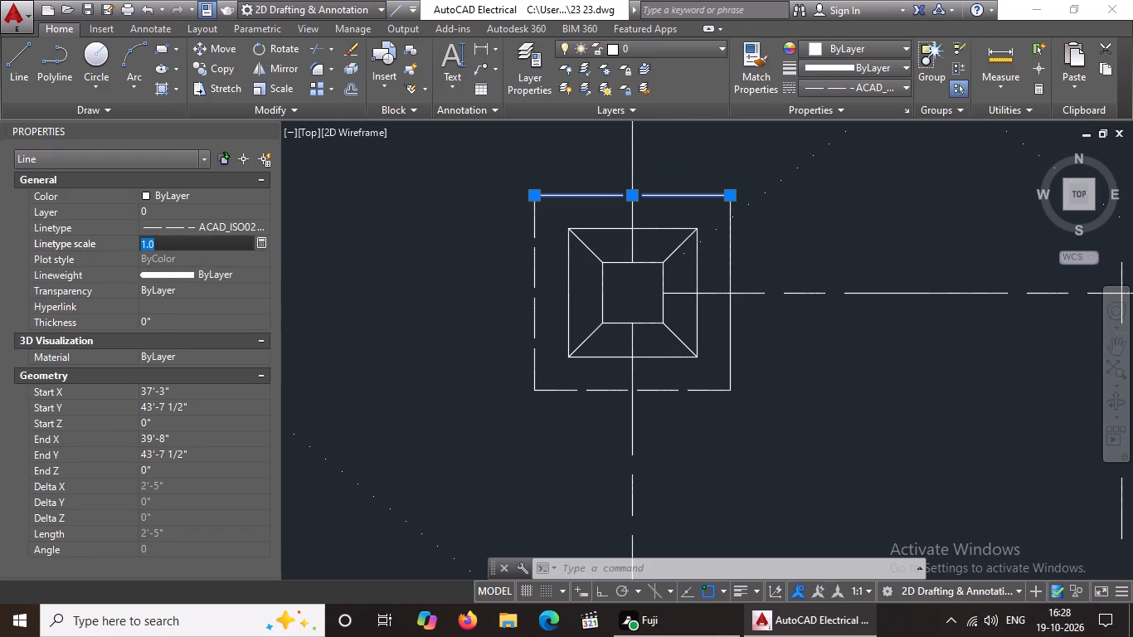
key(BackSpace)
key(BackSpace)
key(BackSpace)
key(BackSpace)
key(BackSpace)
key(BackSpace)
key(BackSpace)
key(BackSpace)
key(BackSpace)
key(BackSpace)
key(BackSpace)
key(0)
text(.5)
key(Return)
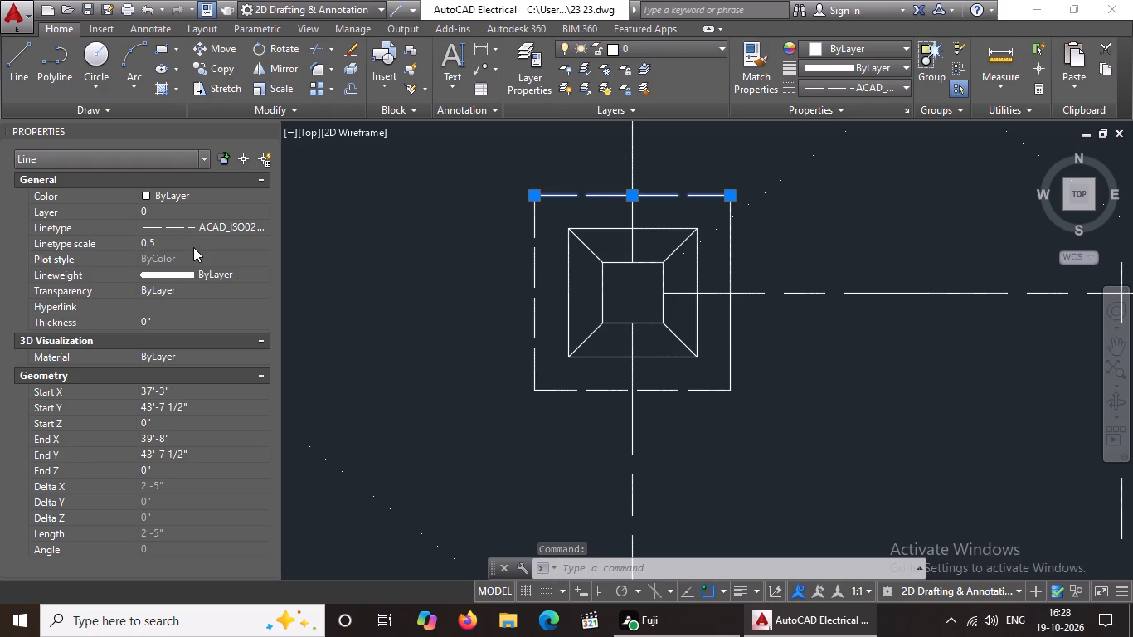
Give the right edge of the same outer square the ACAD_ISO02W100 linetype with linetype scale 0.5.
click(737, 347)
click(870, 82)
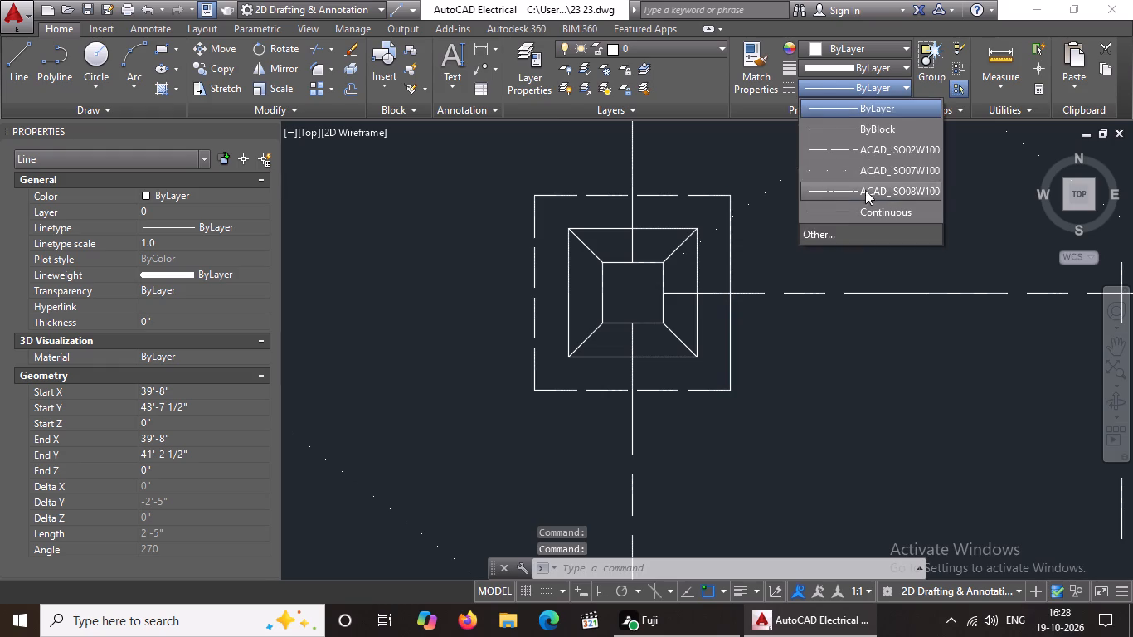
click(854, 144)
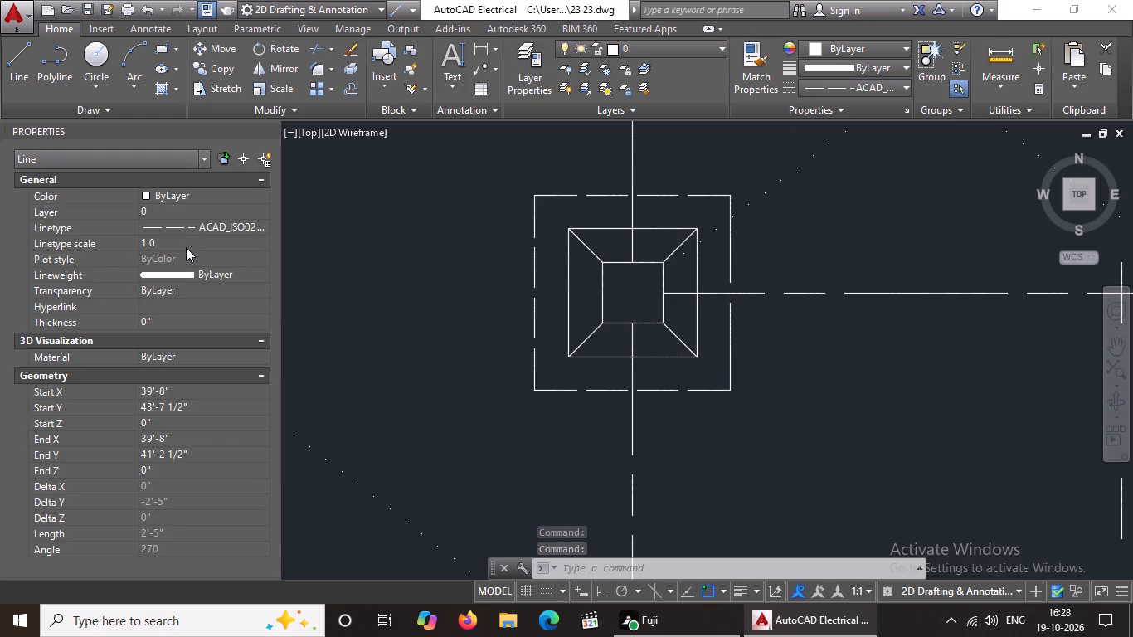
click(186, 247)
key(BackSpace)
key(BackSpace)
key(BackSpace)
key(BackSpace)
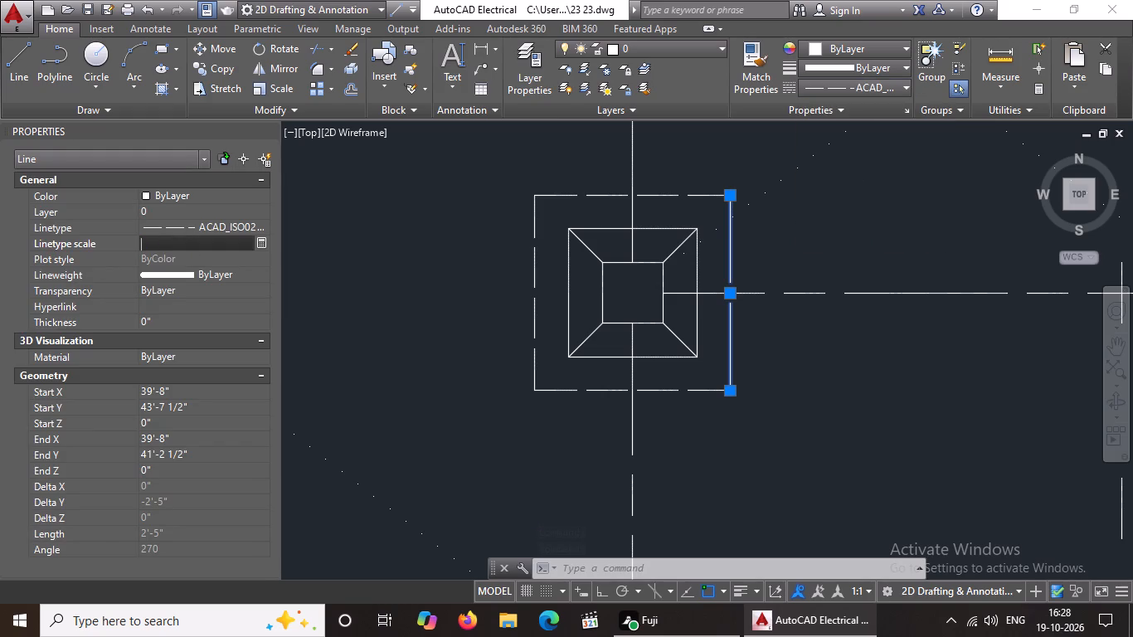
text(0.5)
key(Return)
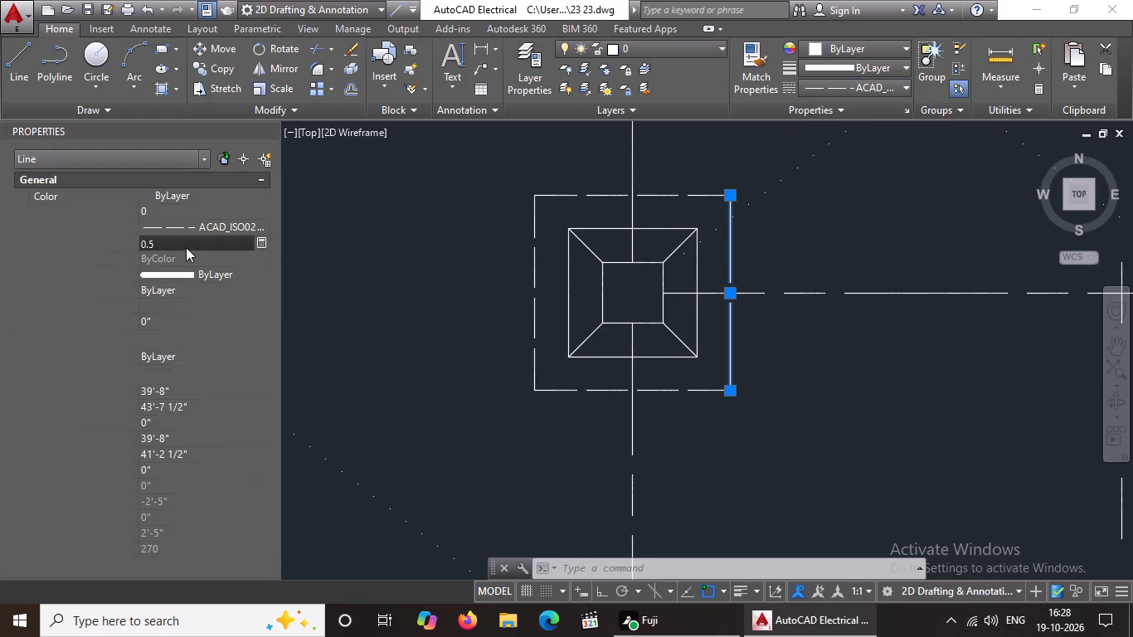
scroll(885, 355, down, 4)
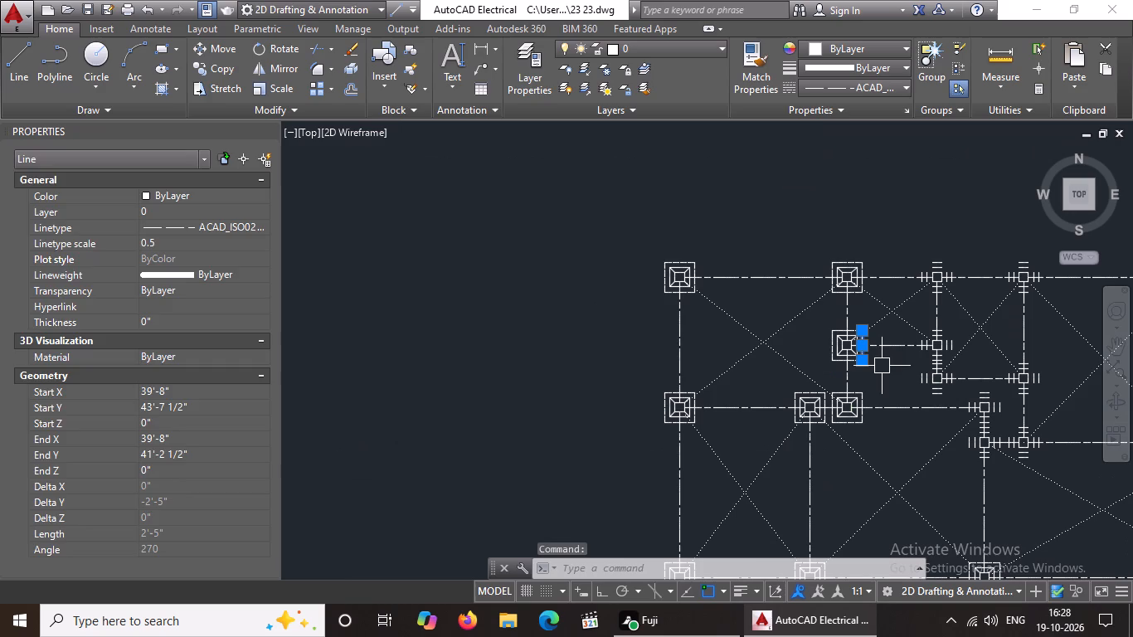
key(Escape)
Fillet the upper corners of the inner and outer footing squares at the top row's third column, using Multiple mode and radius 0.
scroll(882, 371, up, 2)
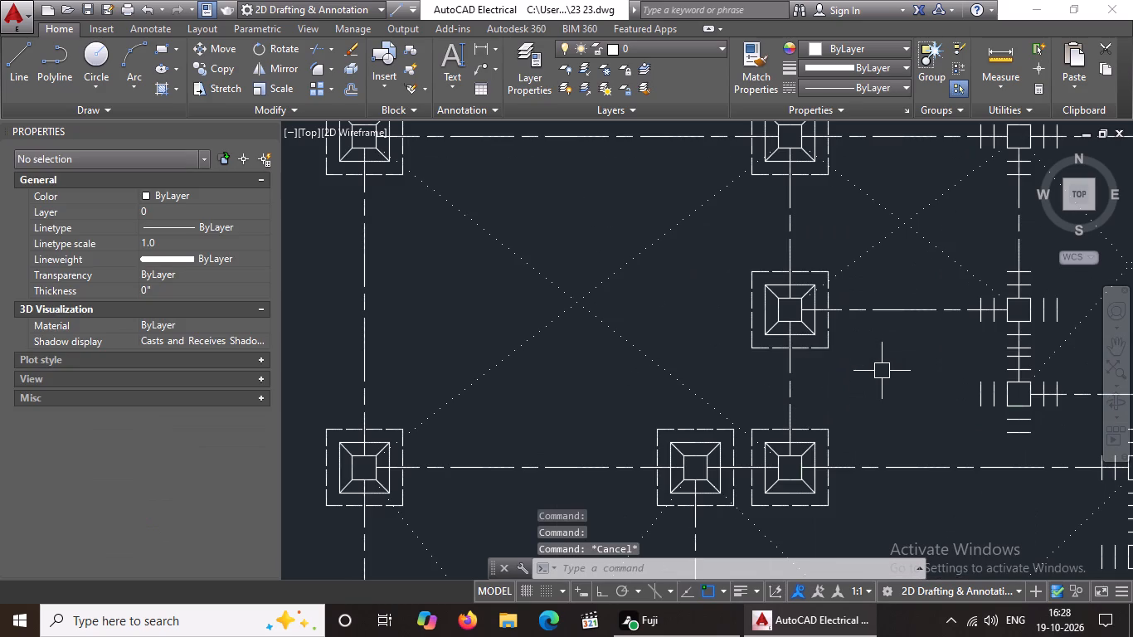
scroll(880, 373, down, 2)
middle_drag(798, 363, 744, 362)
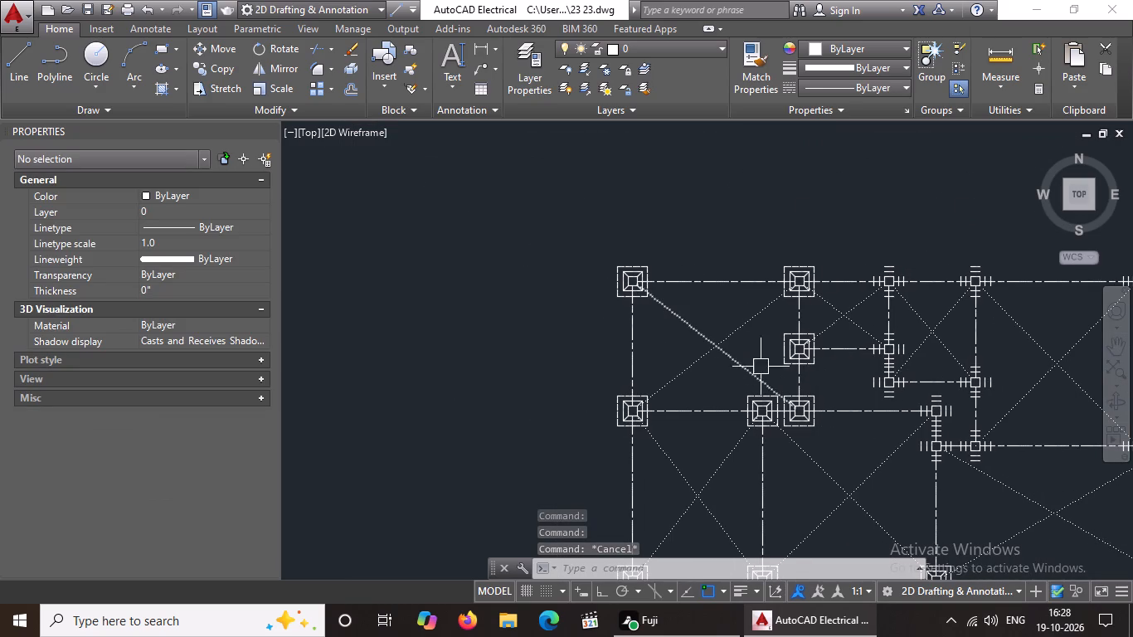
scroll(900, 420, down, 1)
middle_drag(879, 457, 586, 345)
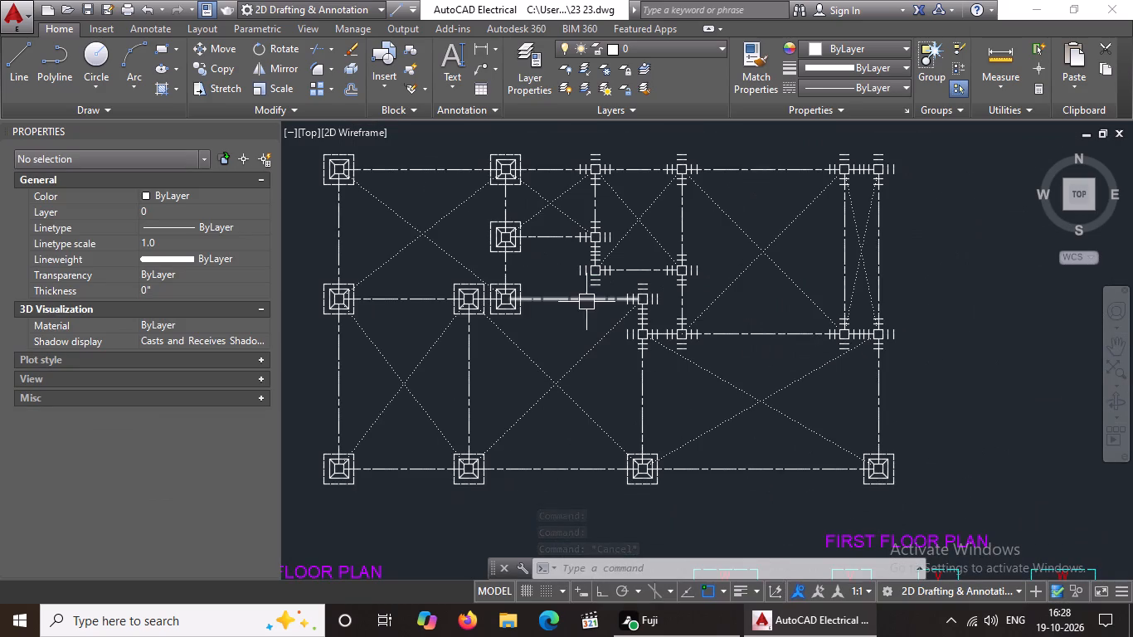
scroll(550, 146, up, 3)
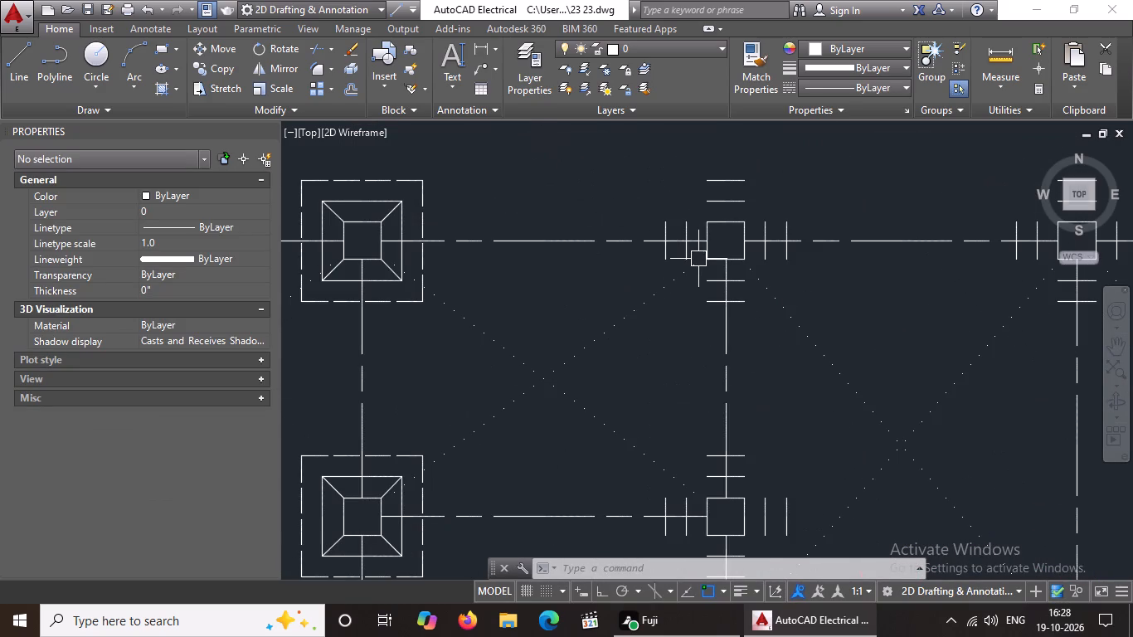
key(Escape)
key(f)
key(Return)
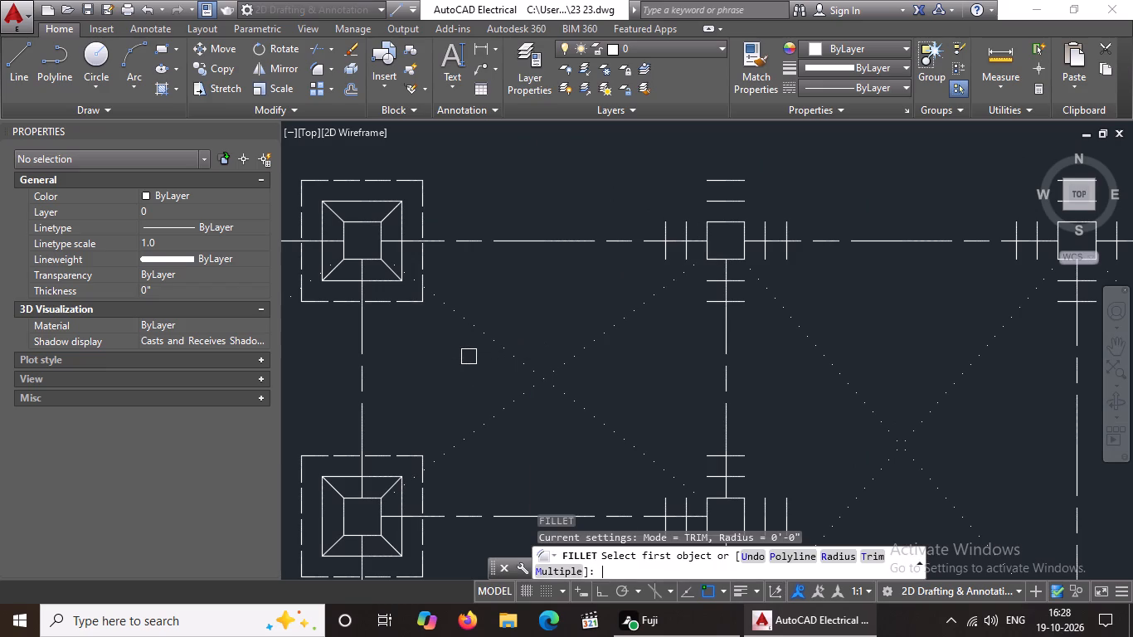
key(m)
key(Return)
key(r)
key(Return)
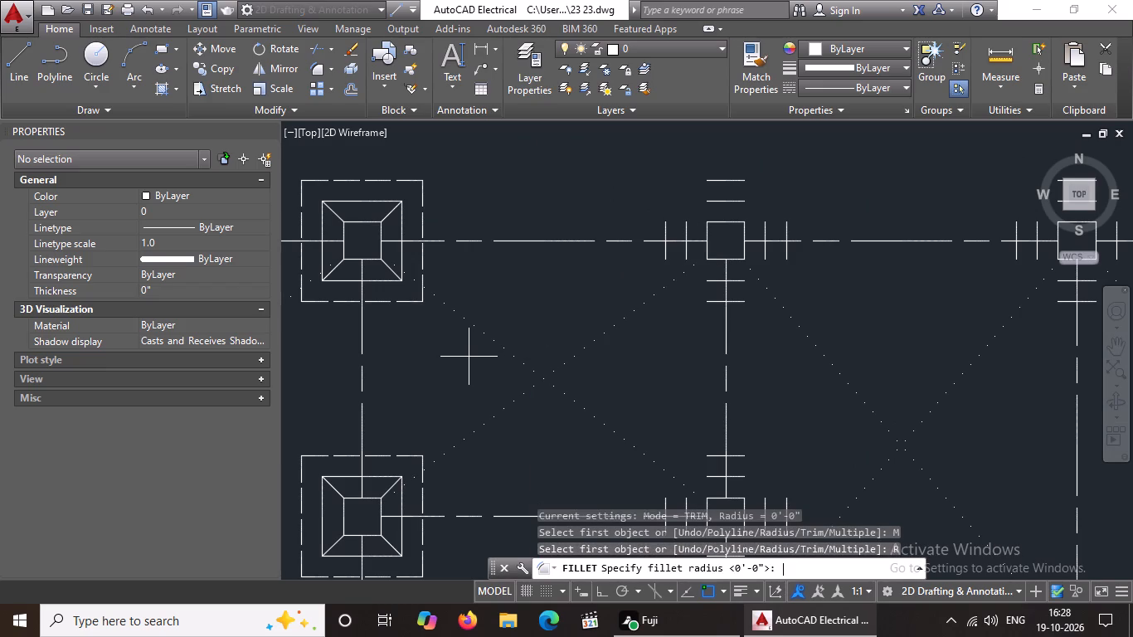
key(0)
key(Return)
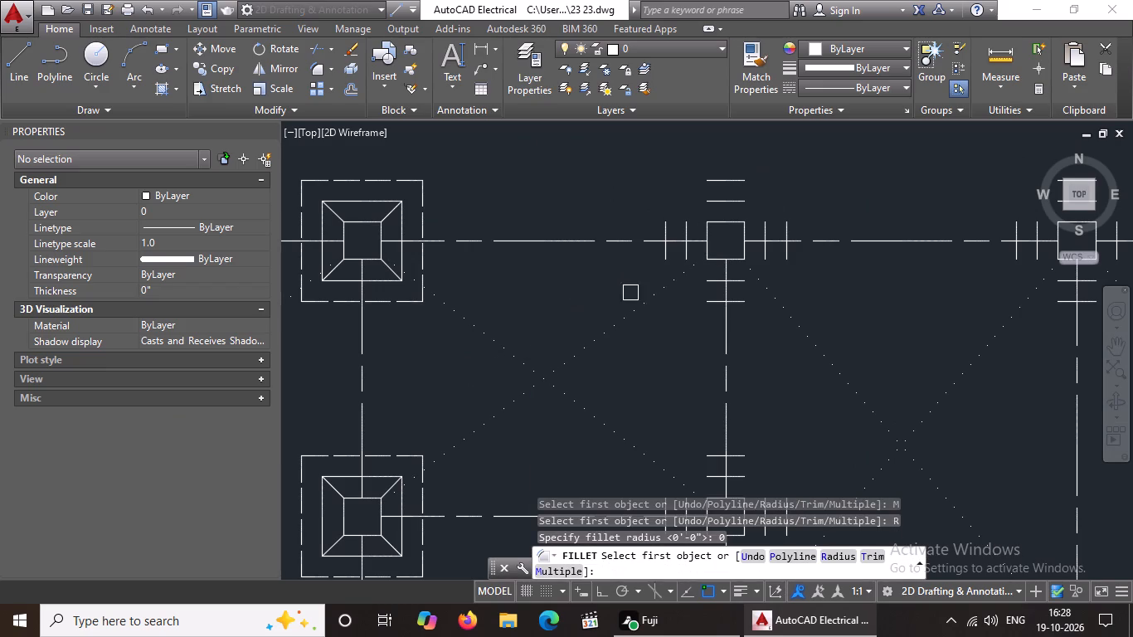
scroll(696, 232, up, 1)
click(676, 234)
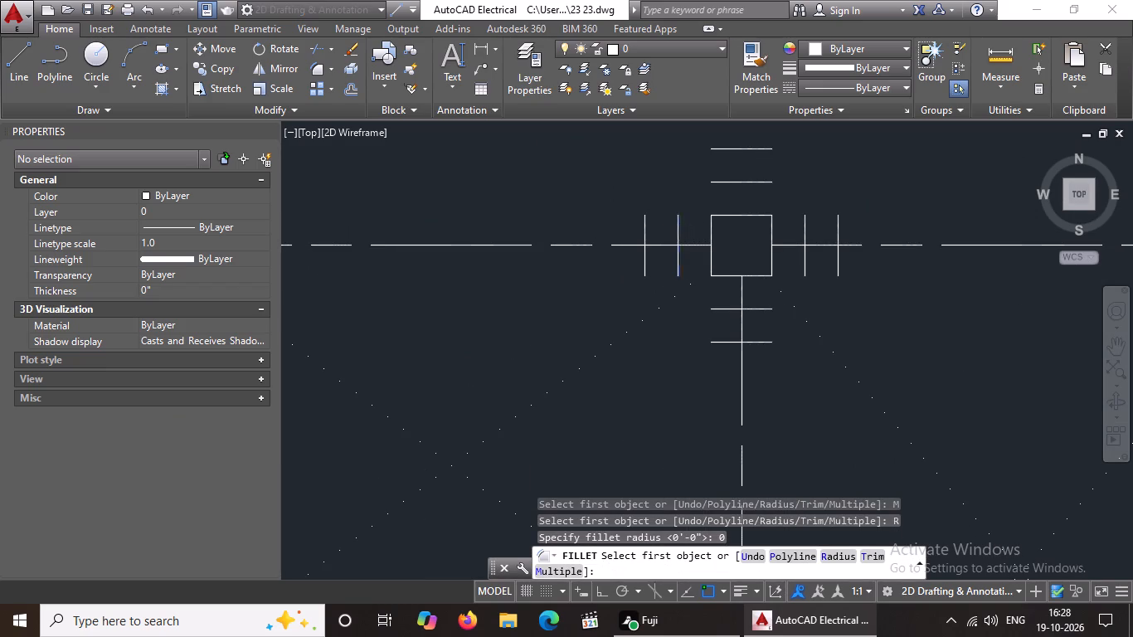
click(735, 177)
click(648, 219)
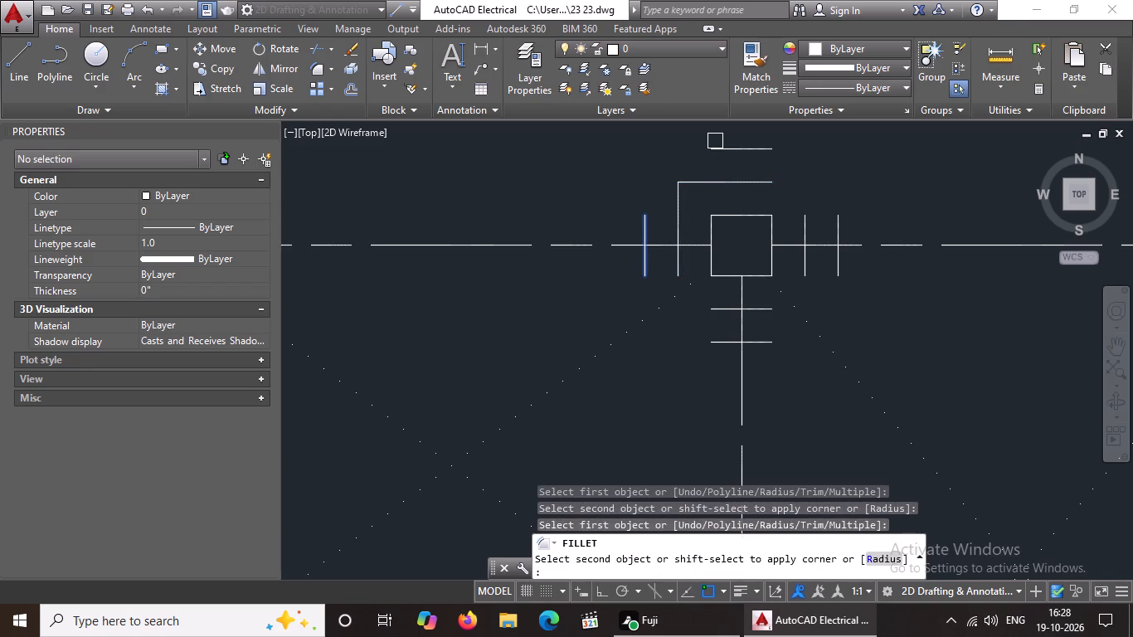
drag(717, 143, 720, 150)
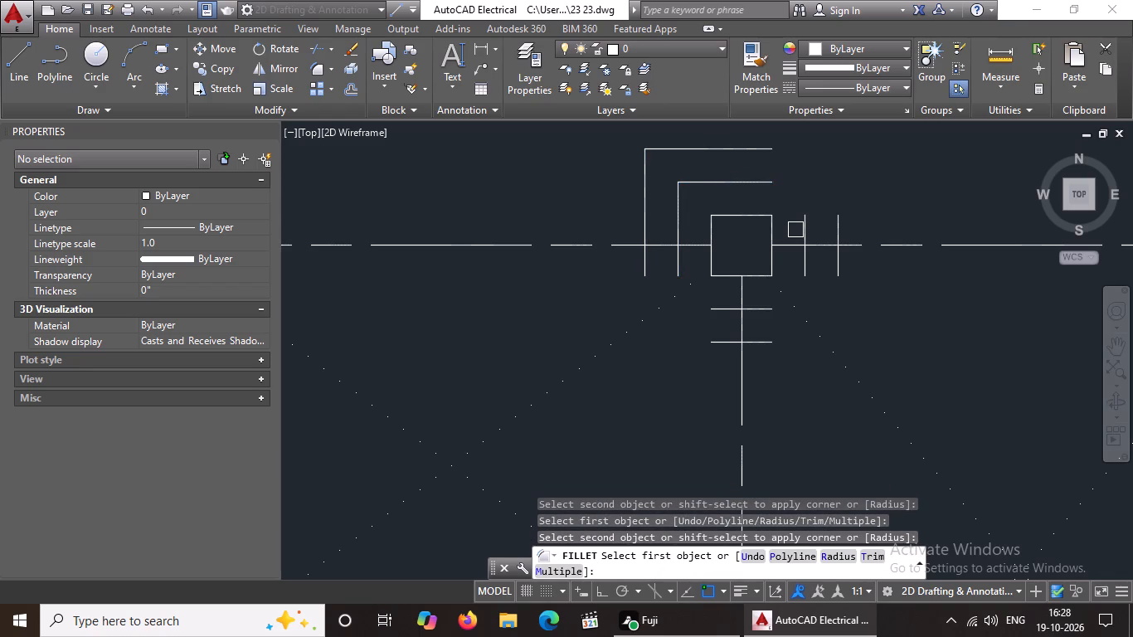
click(757, 182)
click(799, 221)
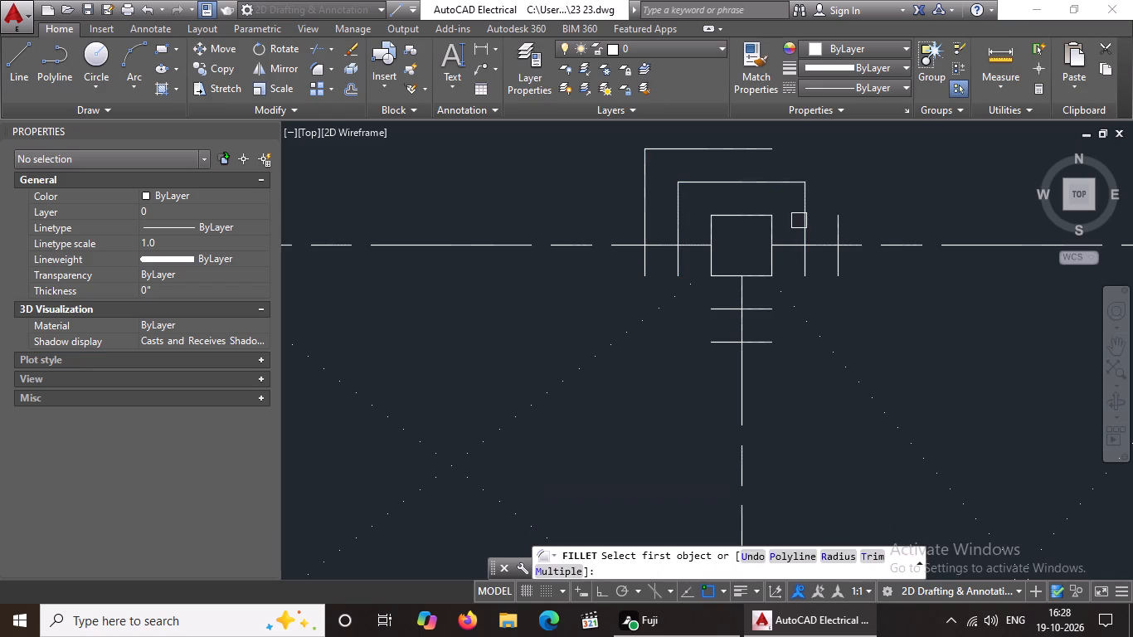
drag(761, 148, 769, 156)
click(842, 221)
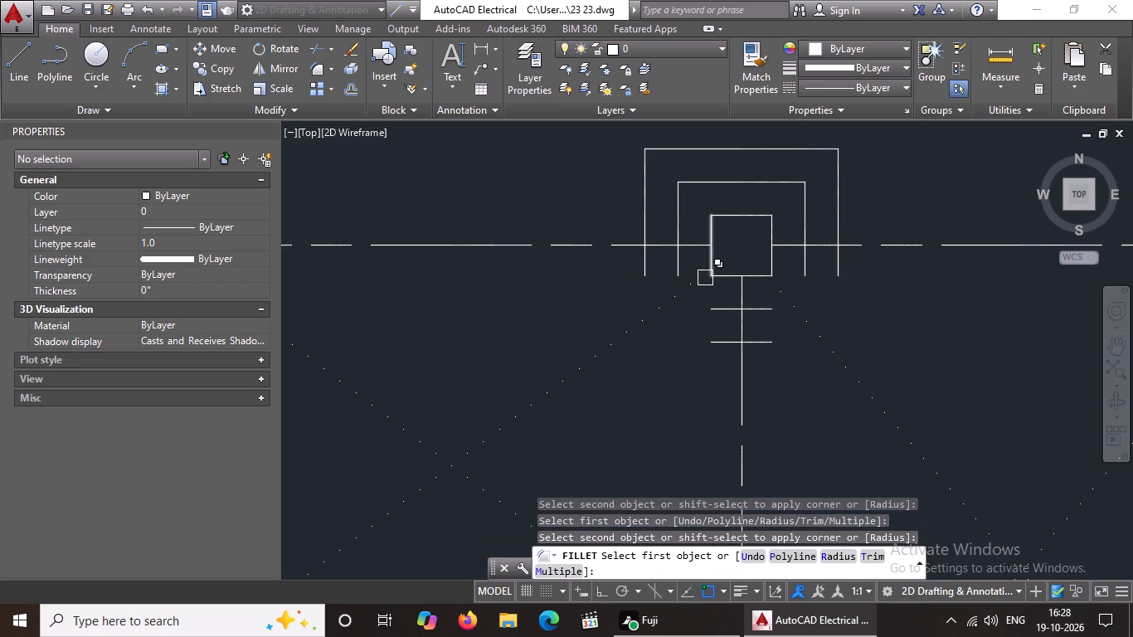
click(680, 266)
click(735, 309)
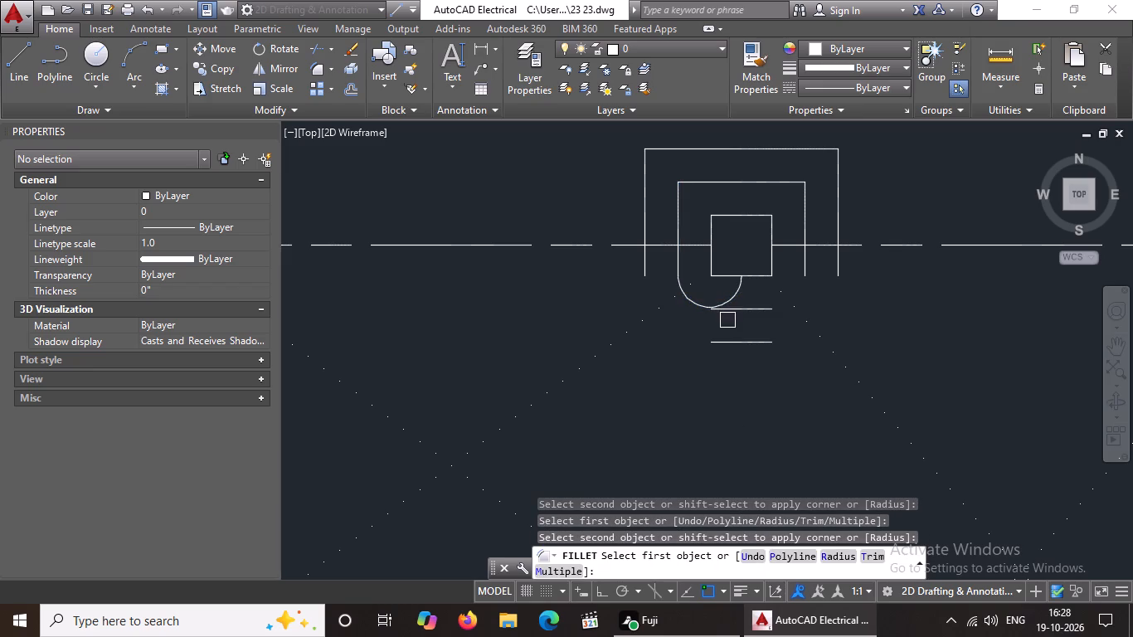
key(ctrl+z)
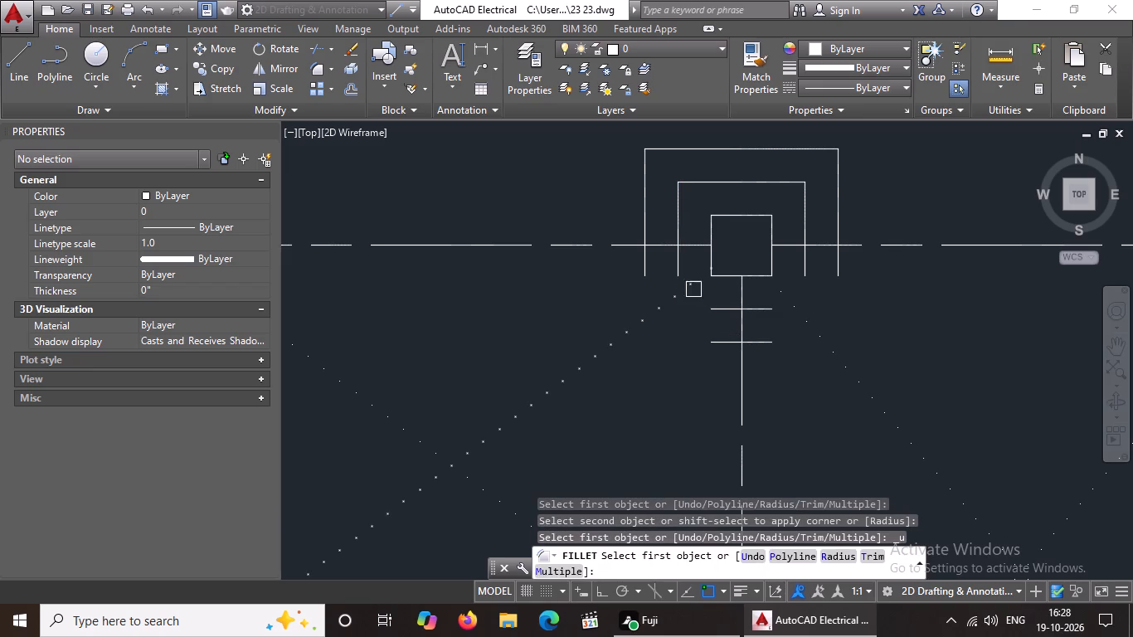
Fillet the lower corners of the inner and outer squares around the same column with radius 0.
click(673, 270)
click(722, 309)
click(646, 269)
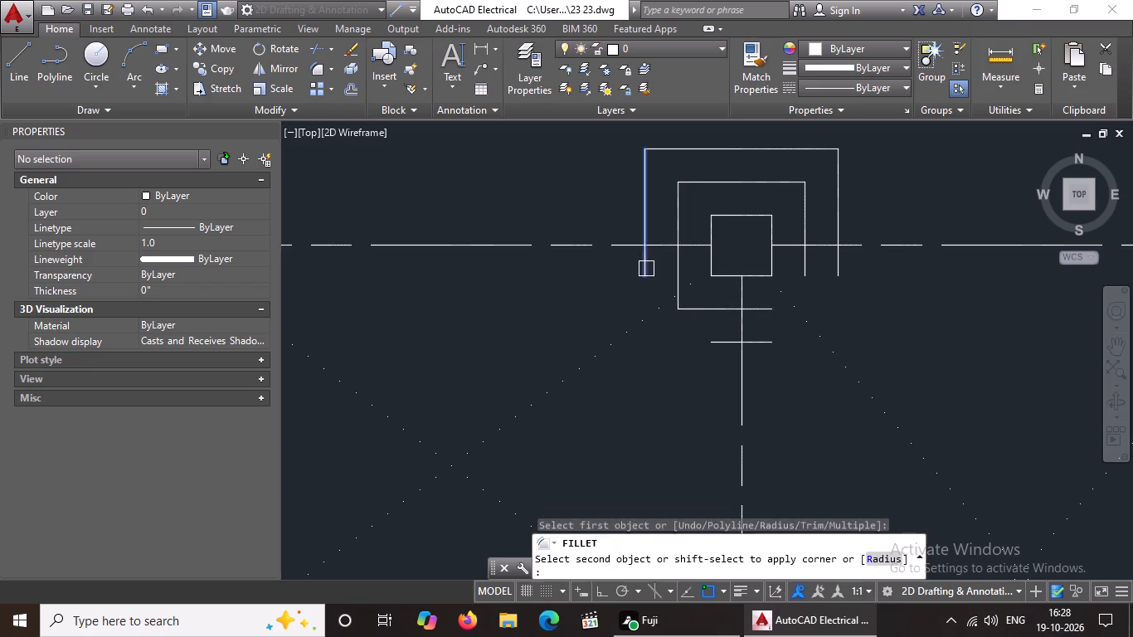
click(722, 339)
click(757, 309)
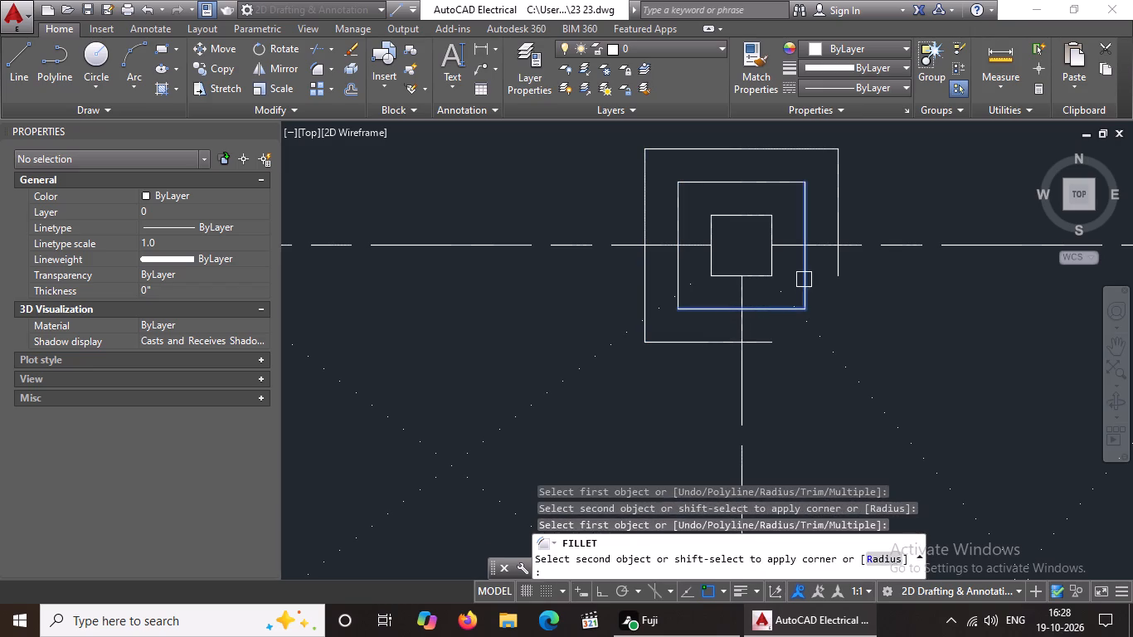
click(804, 269)
click(772, 345)
click(834, 268)
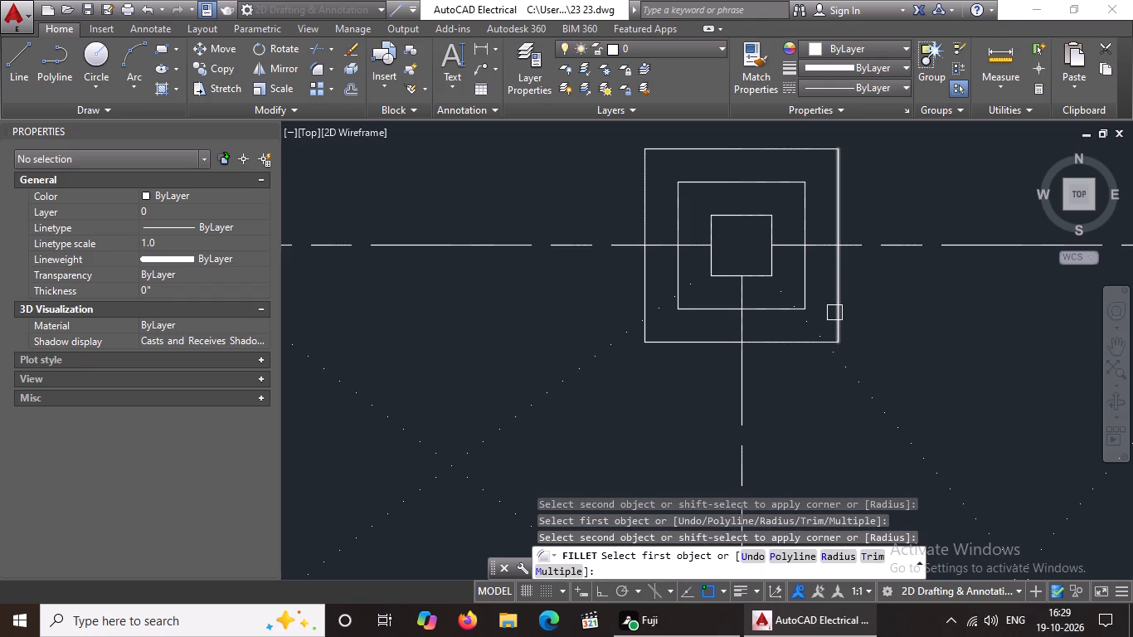
key(Escape)
Draw the two lower diagonal lines joining the column corners to the inner footing square on this footing.
key(l)
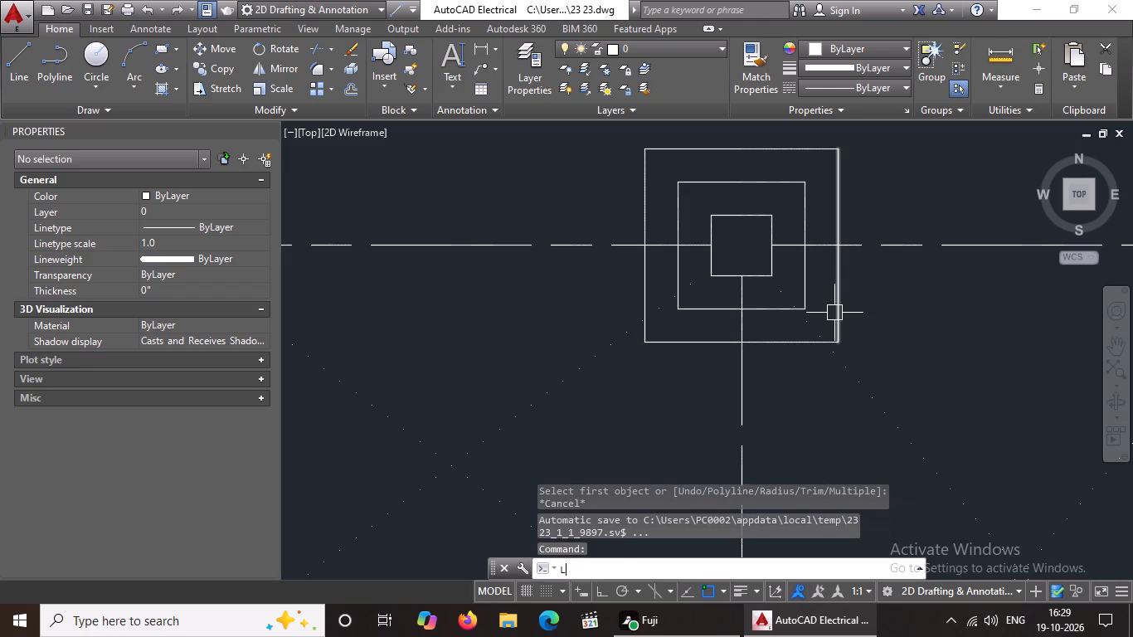
key(Return)
click(678, 309)
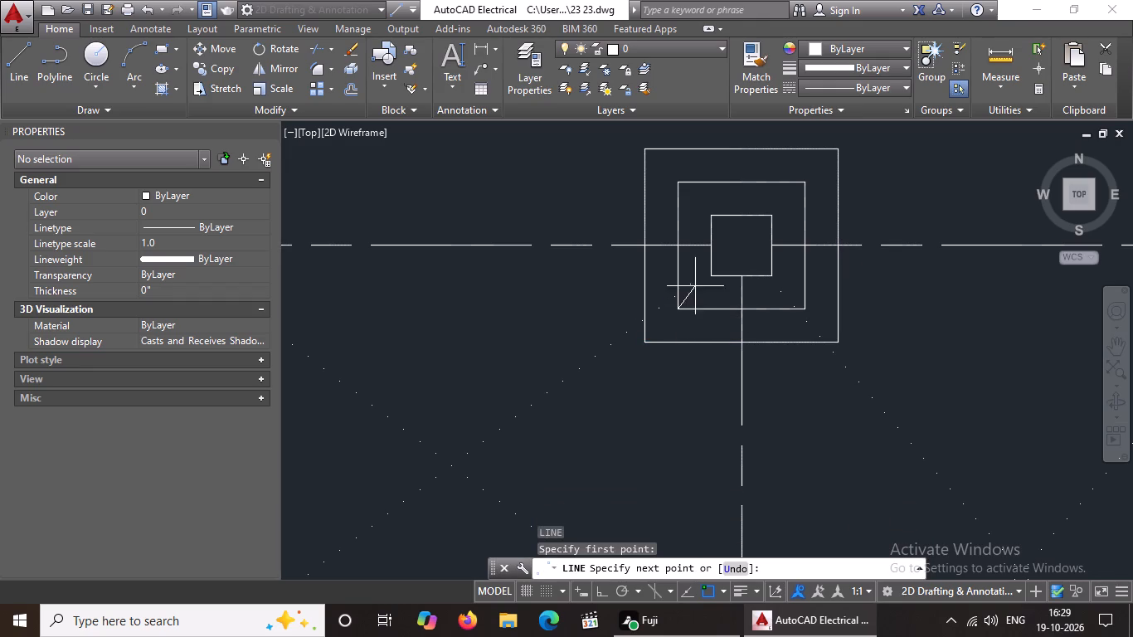
click(714, 275)
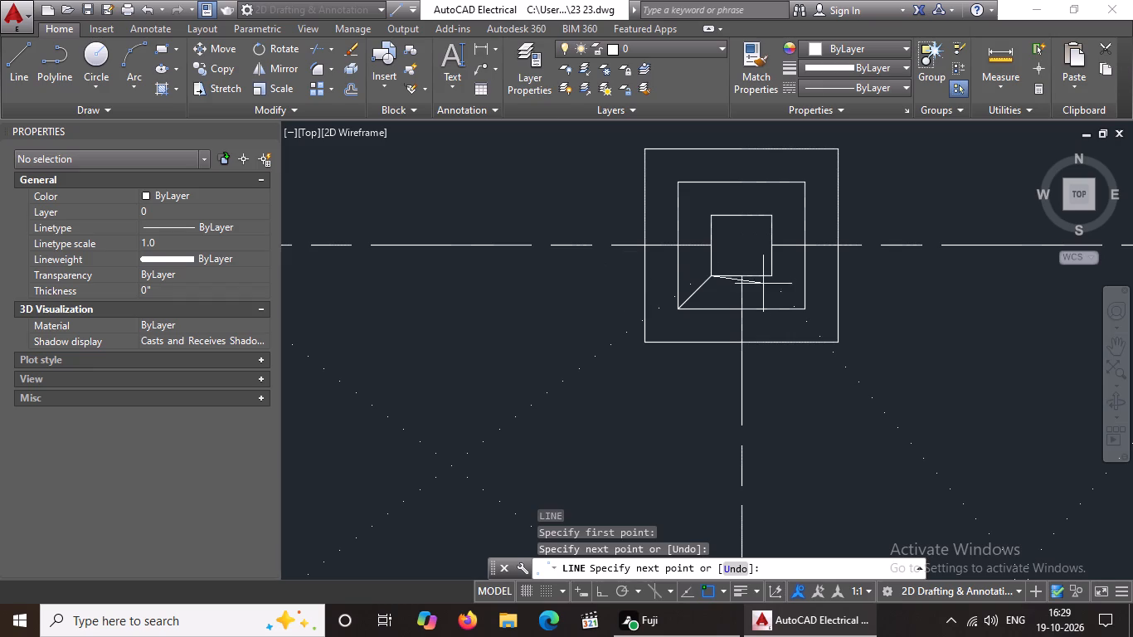
key(Escape)
key(l)
key(Return)
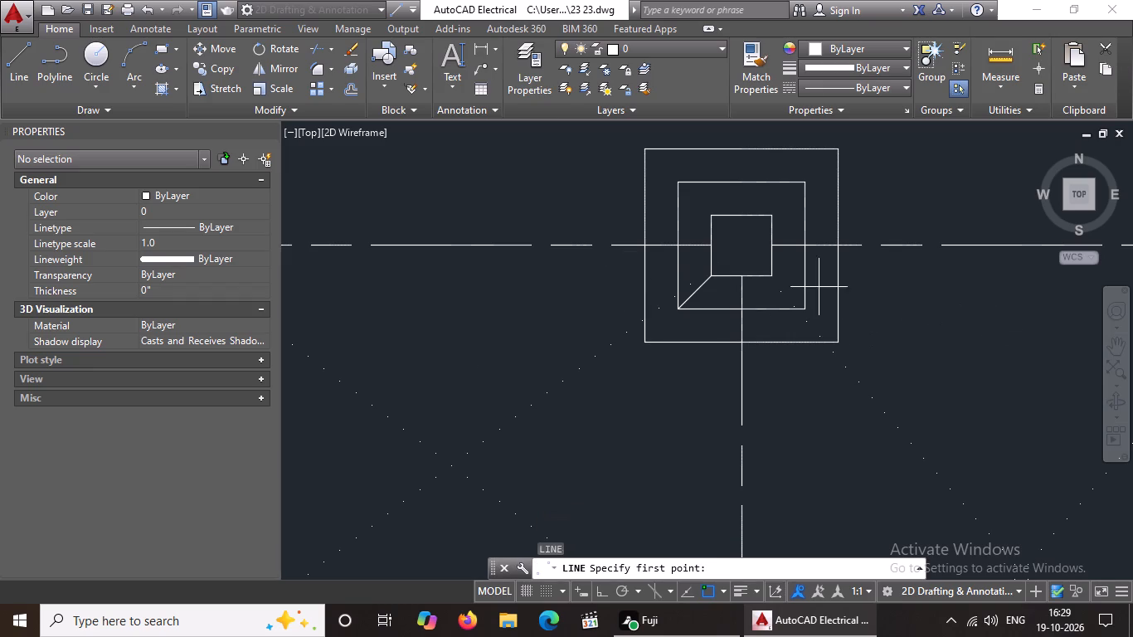
click(770, 275)
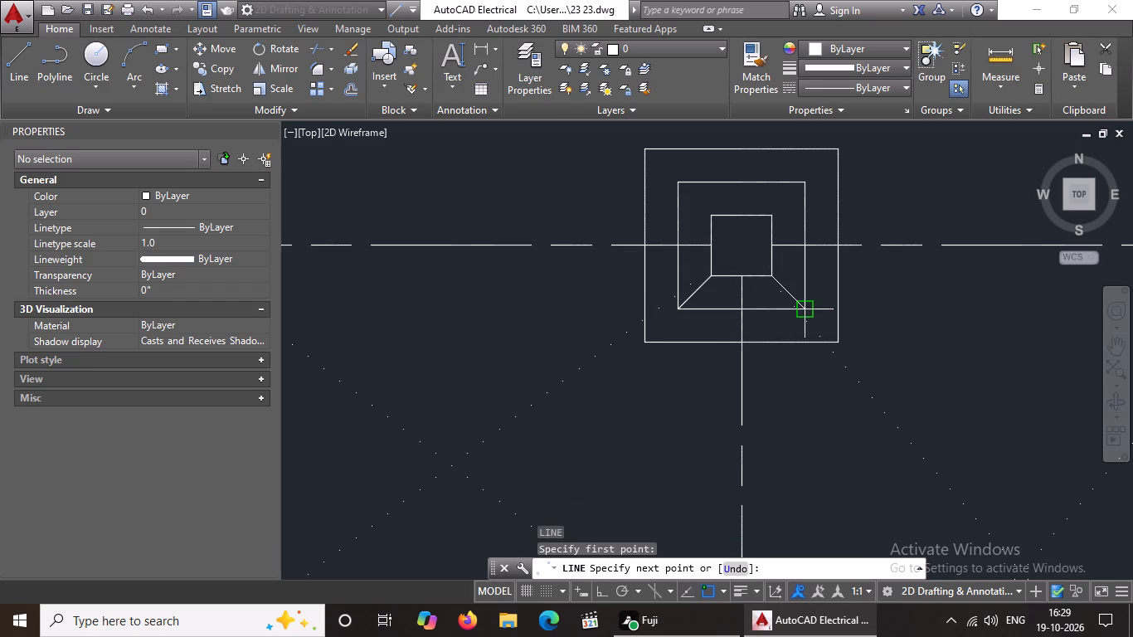
click(809, 305)
key(Escape)
Draw the two upper diagonal lines joining the column corners to the inner footing square on the top row's third footing.
key(l)
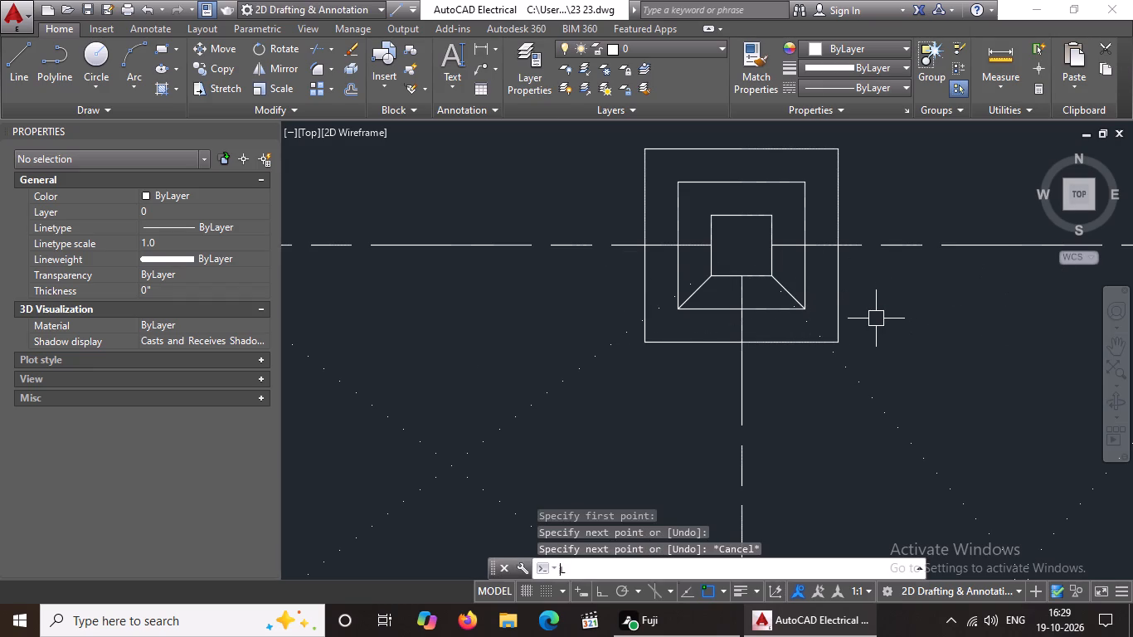
key(Return)
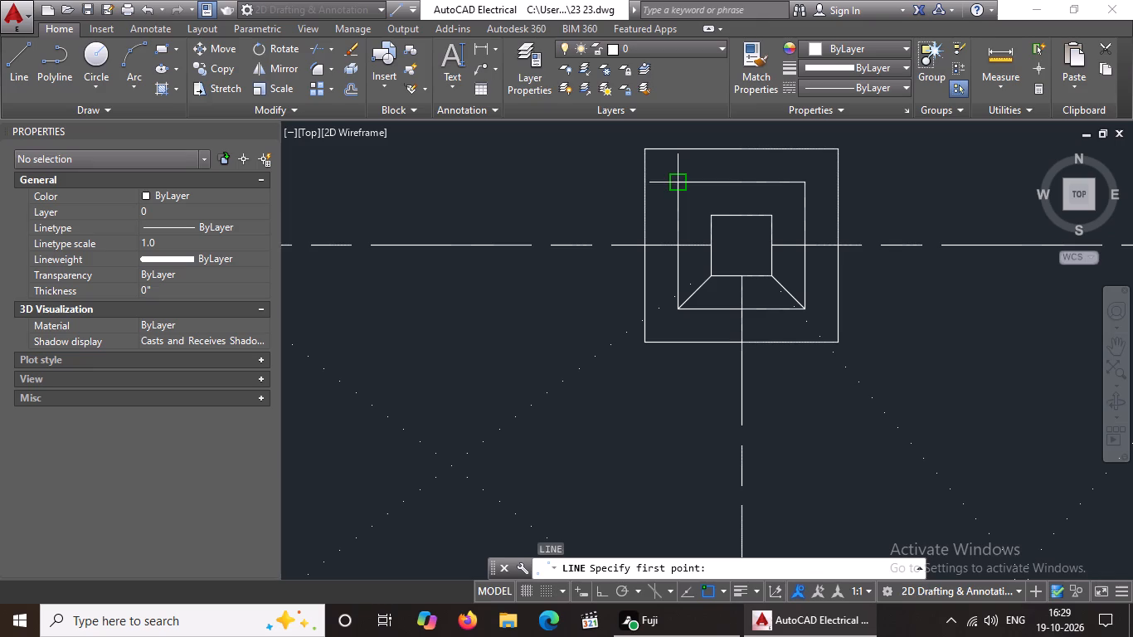
click(678, 184)
click(710, 217)
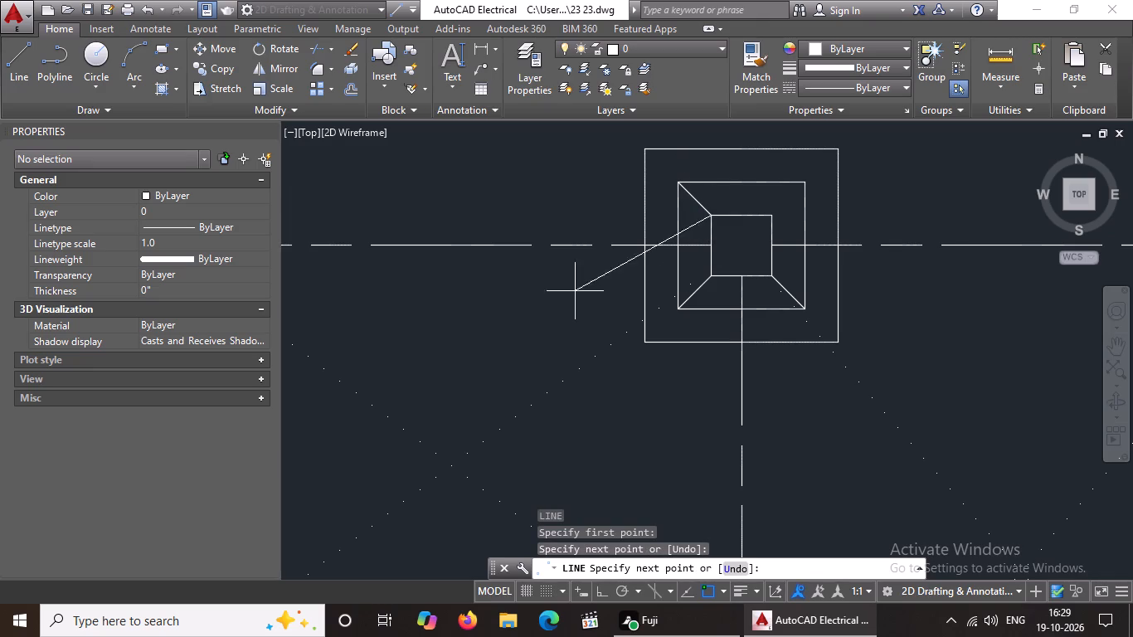
key(Escape)
key(l)
key(Return)
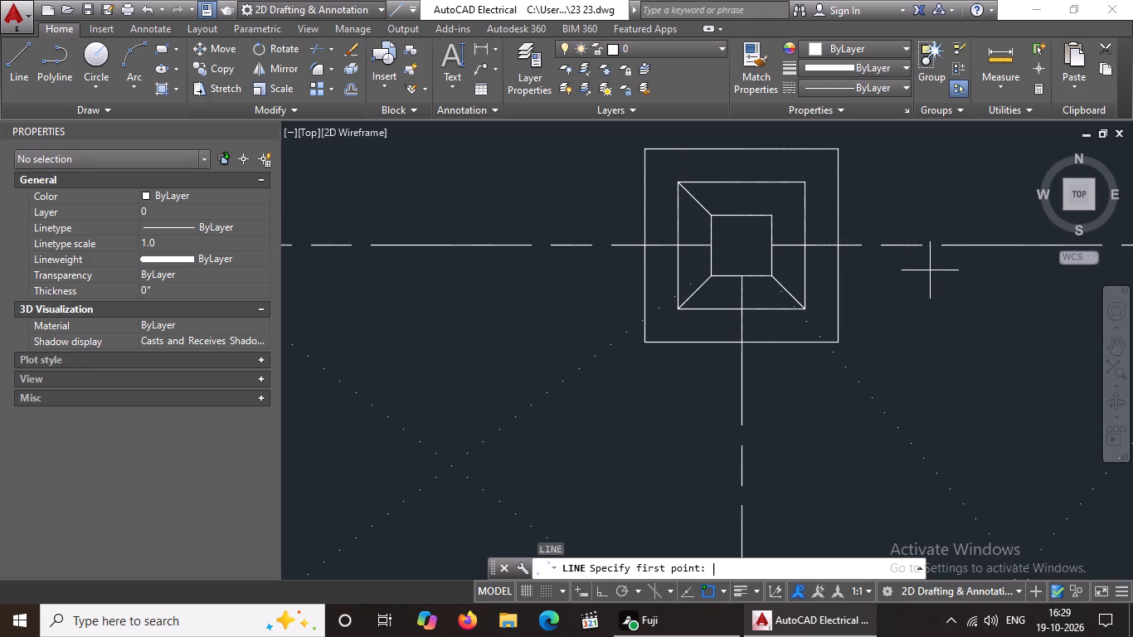
click(769, 217)
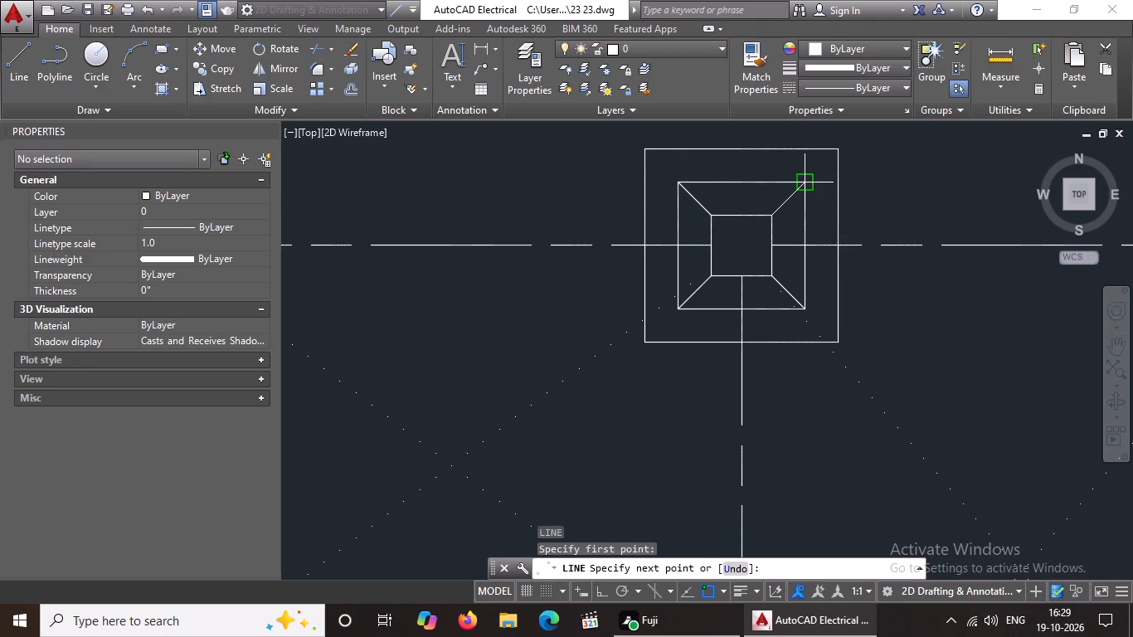
click(802, 179)
key(Escape)
Give the bottom edge of this footing's outer square the ACAD_ISO02W100 linetype with linetype scale 0.5.
scroll(742, 261, down, 1)
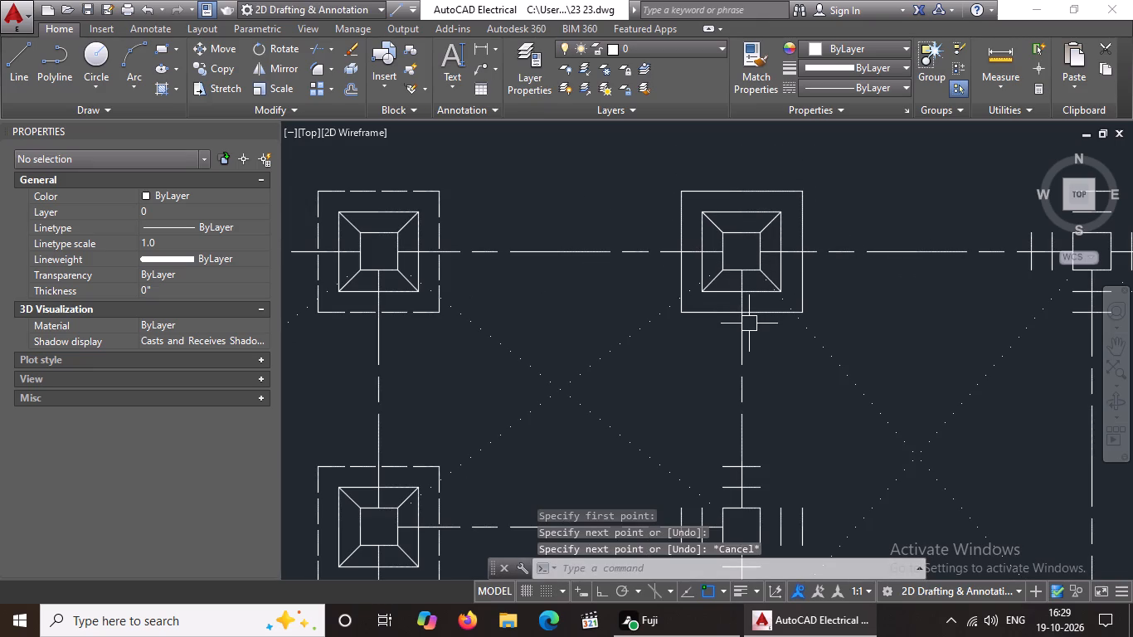
click(765, 311)
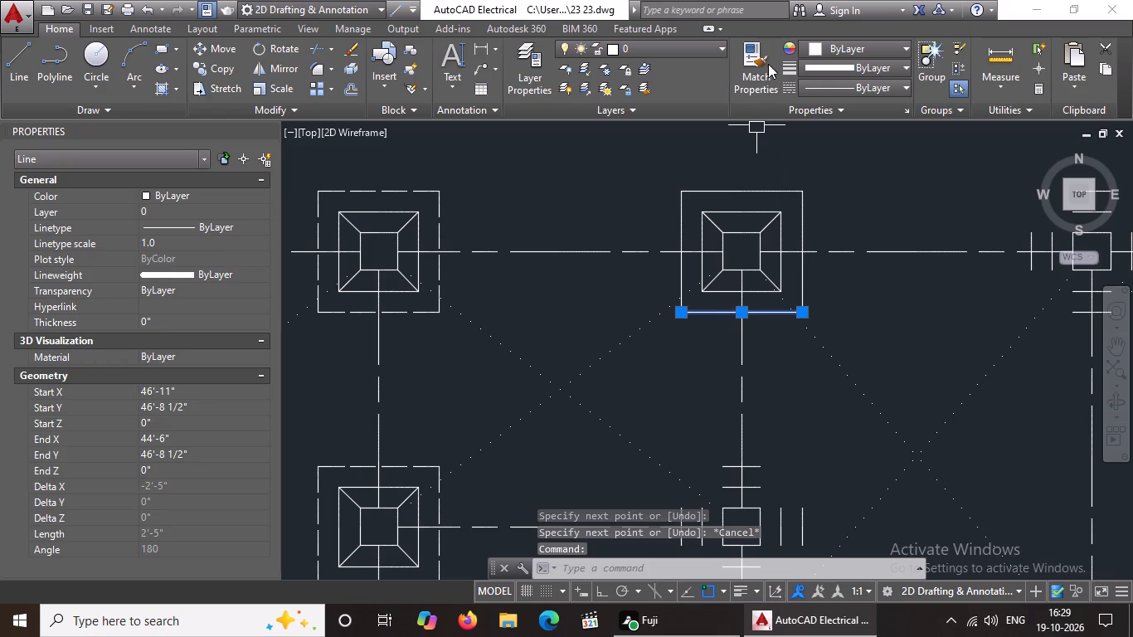
click(892, 85)
click(869, 192)
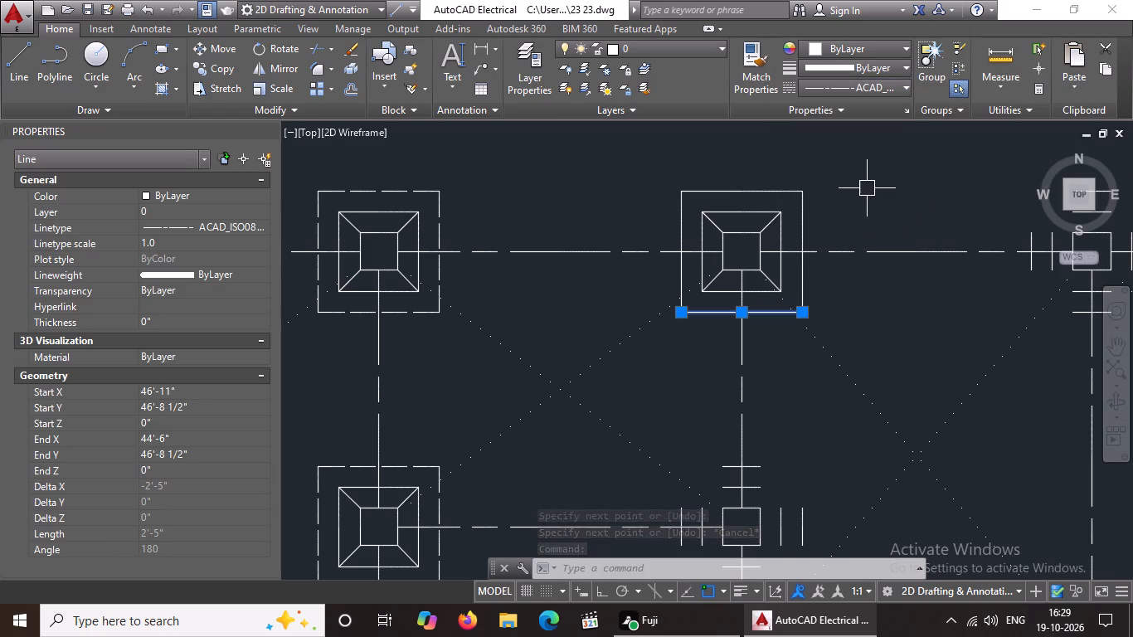
click(887, 80)
click(849, 141)
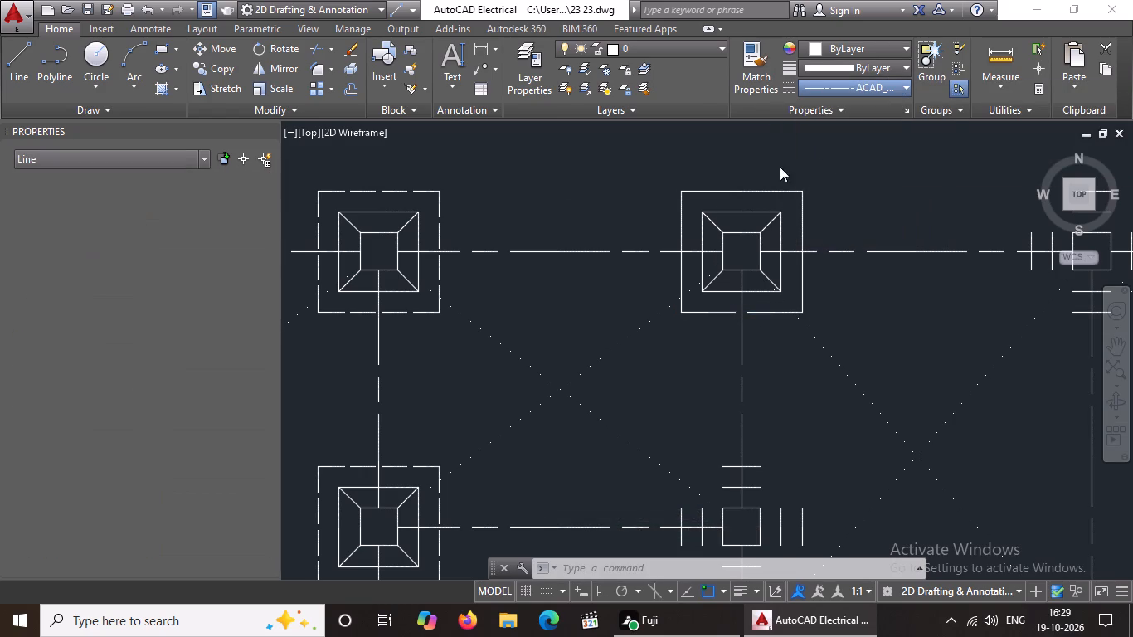
click(170, 240)
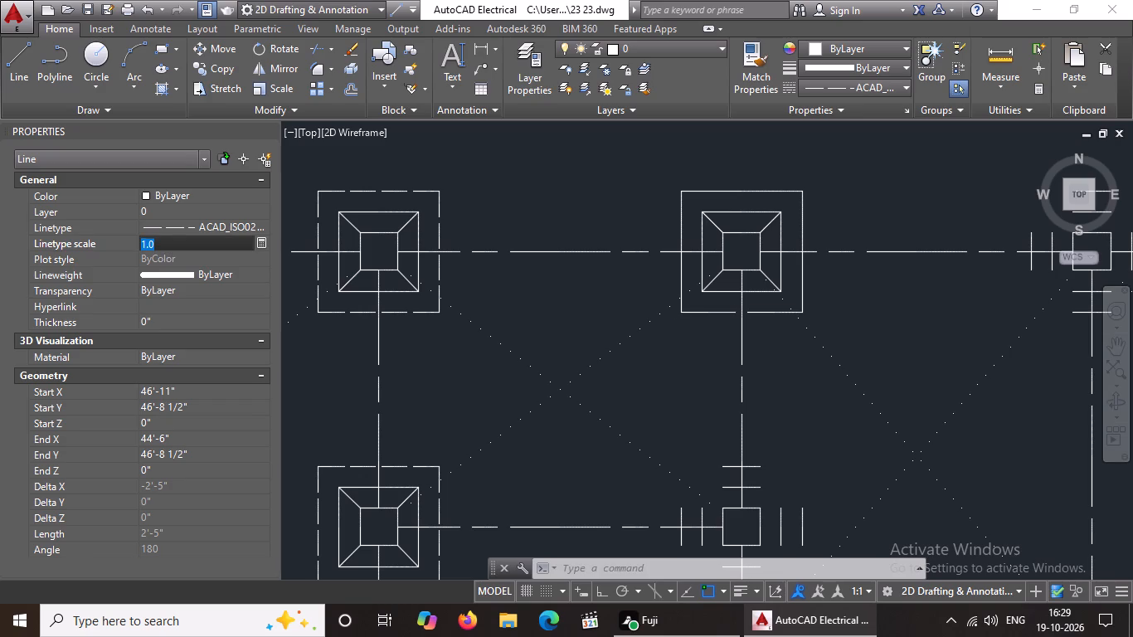
key(BackSpace)
key(BackSpace)
key(BackSpace)
key(BackSpace)
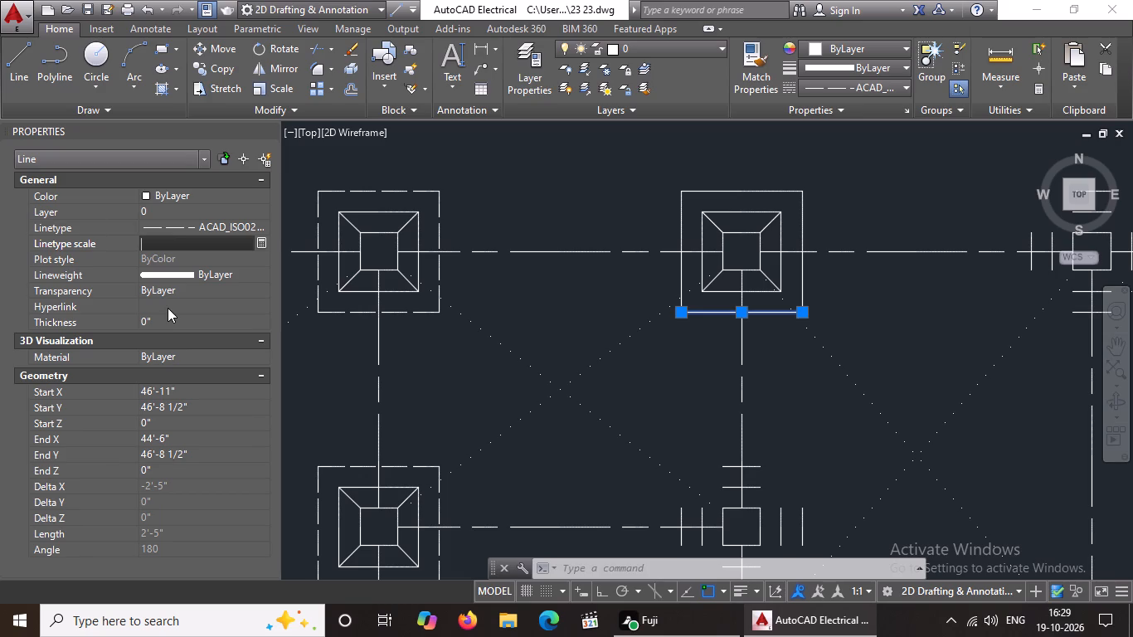
text(0.5)
key(Return)
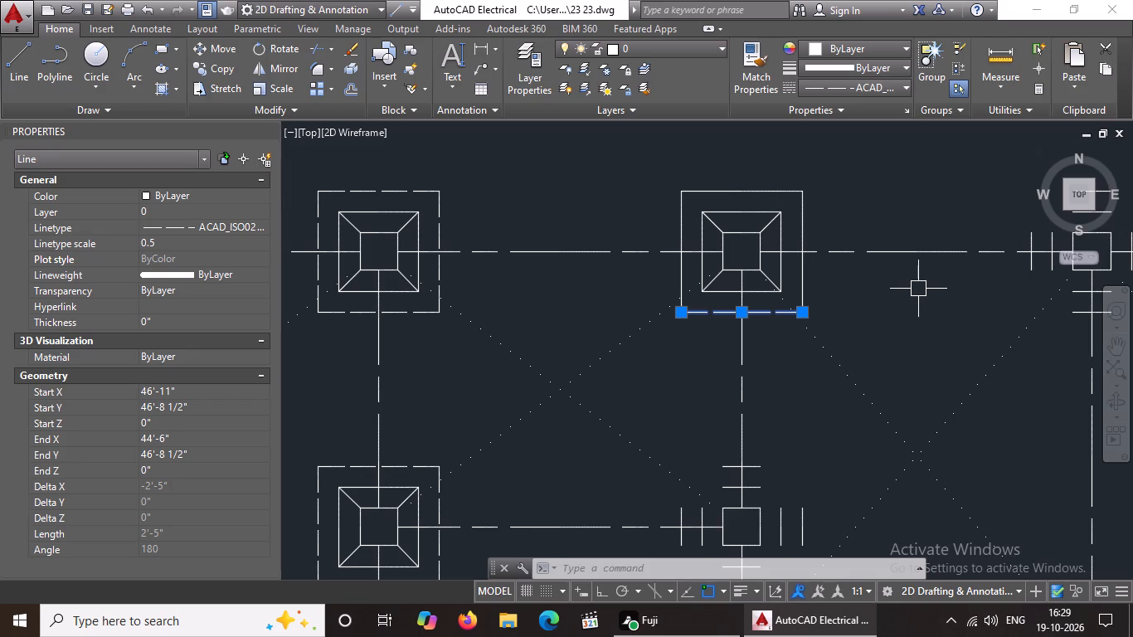
Give the right edge of the same outer square the ACAD_ISO02W100 linetype with linetype scale 0.5.
click(798, 282)
click(864, 86)
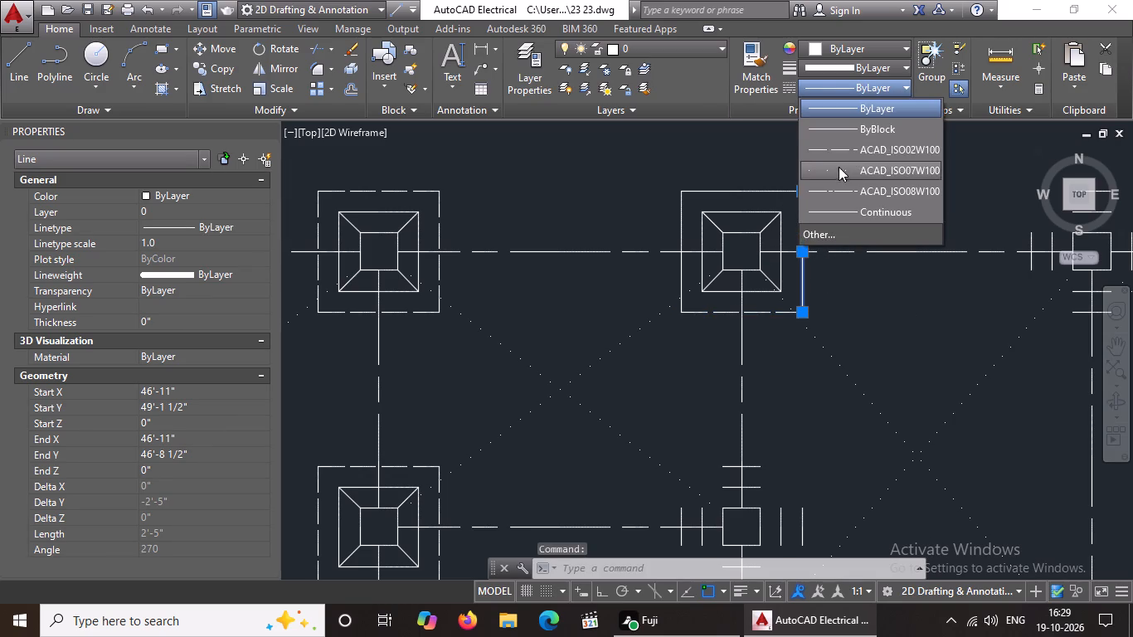
click(843, 147)
click(172, 235)
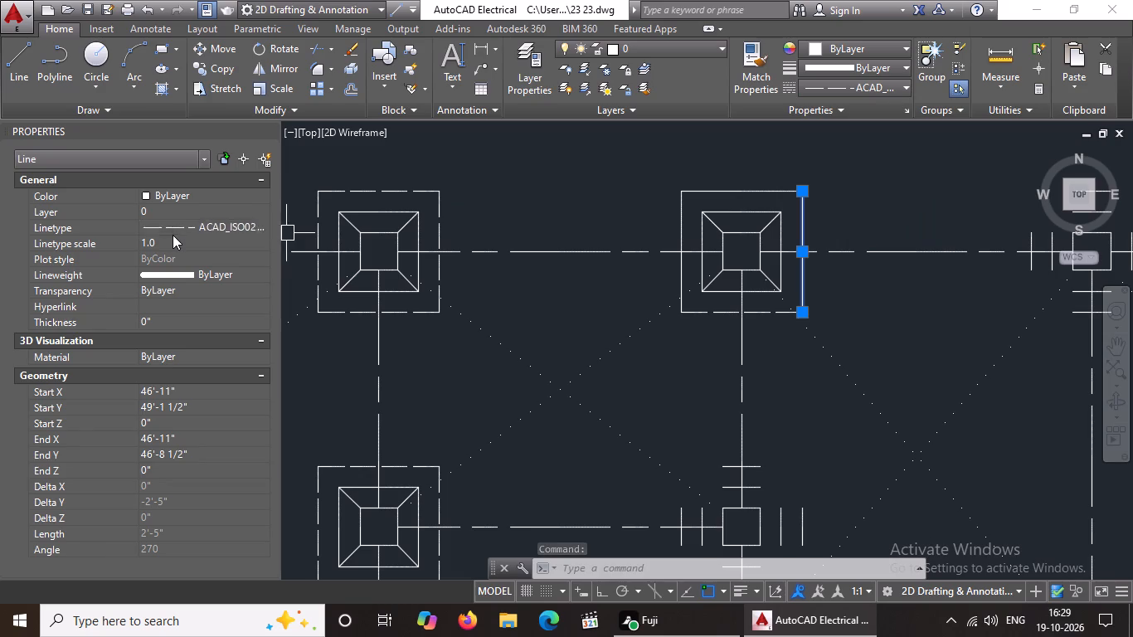
click(173, 243)
key(BackSpace)
key(BackSpace)
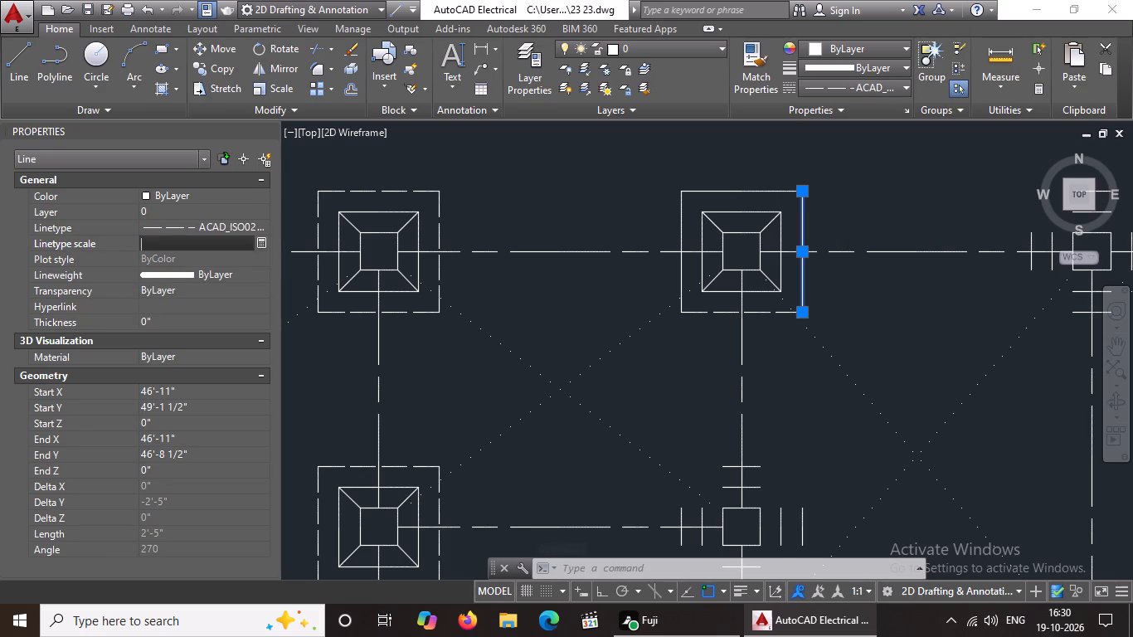
key(BackSpace)
text(0.5)
key(Return)
Give the left edge of the same outer square the ACAD_ISO02W100 linetype with linetype scale 0.5.
click(683, 205)
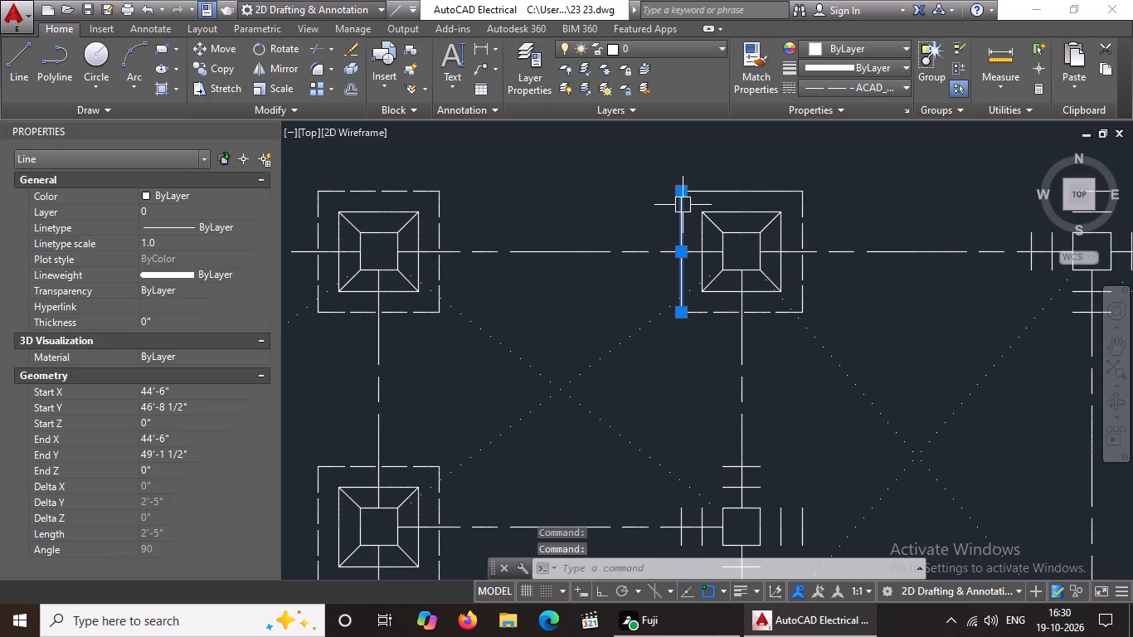
click(857, 85)
drag(844, 147, 829, 151)
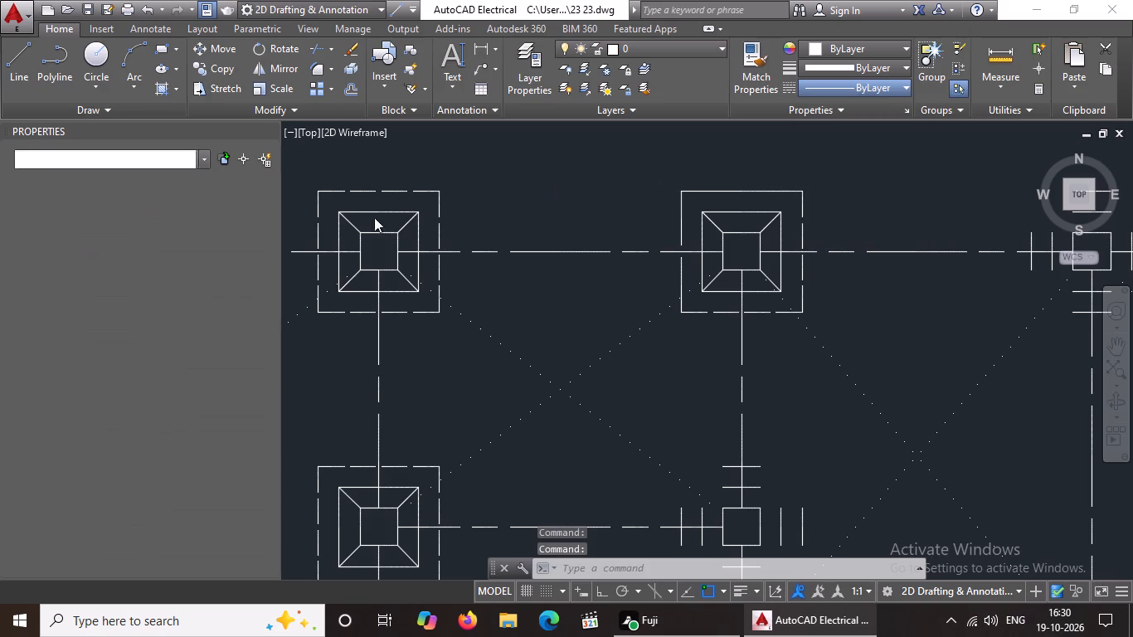
click(161, 241)
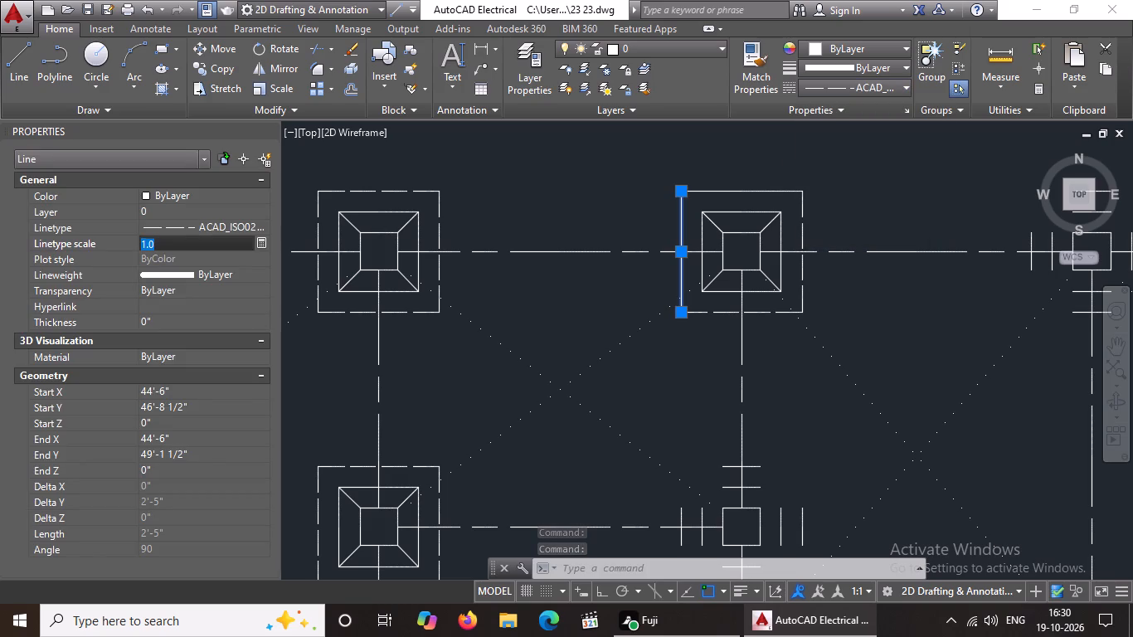
key(BackSpace)
key(BackSpace)
key(BackSpace)
key(BackSpace)
text(0.5)
key(Return)
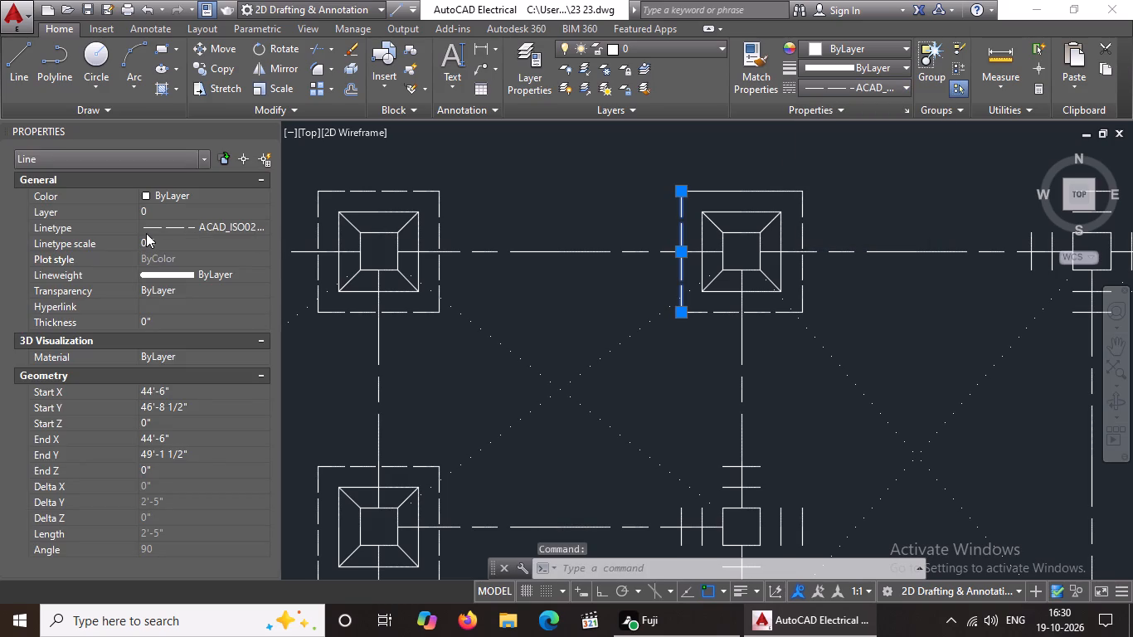
Give the top edge of the same outer square linetype scale 0.5 and the ACAD_ISO02W100 linetype.
click(722, 189)
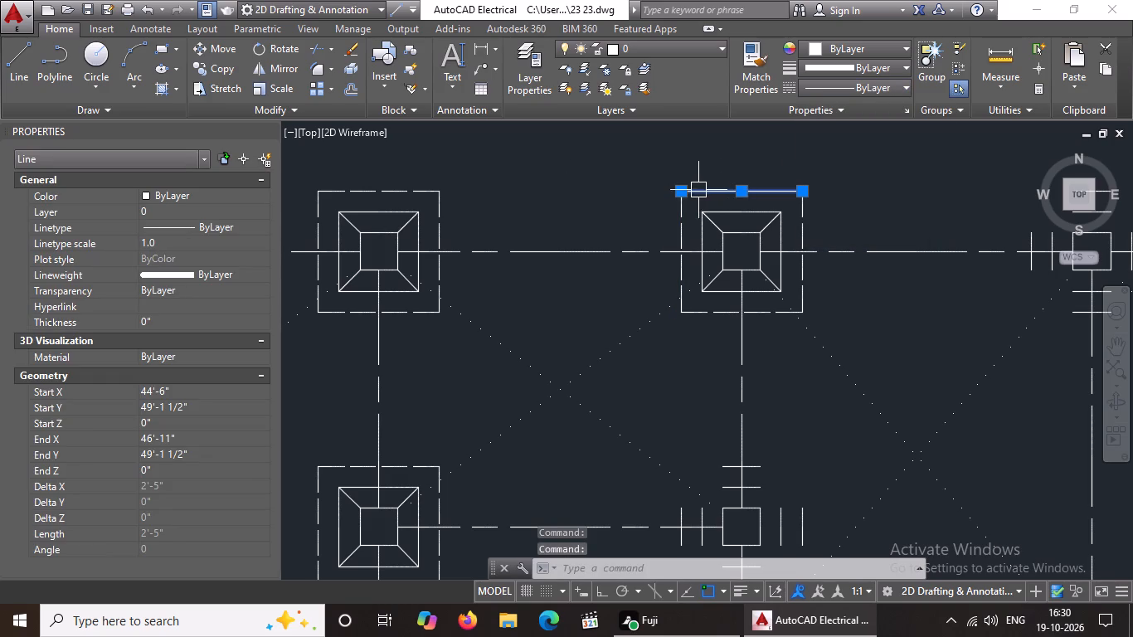
click(177, 235)
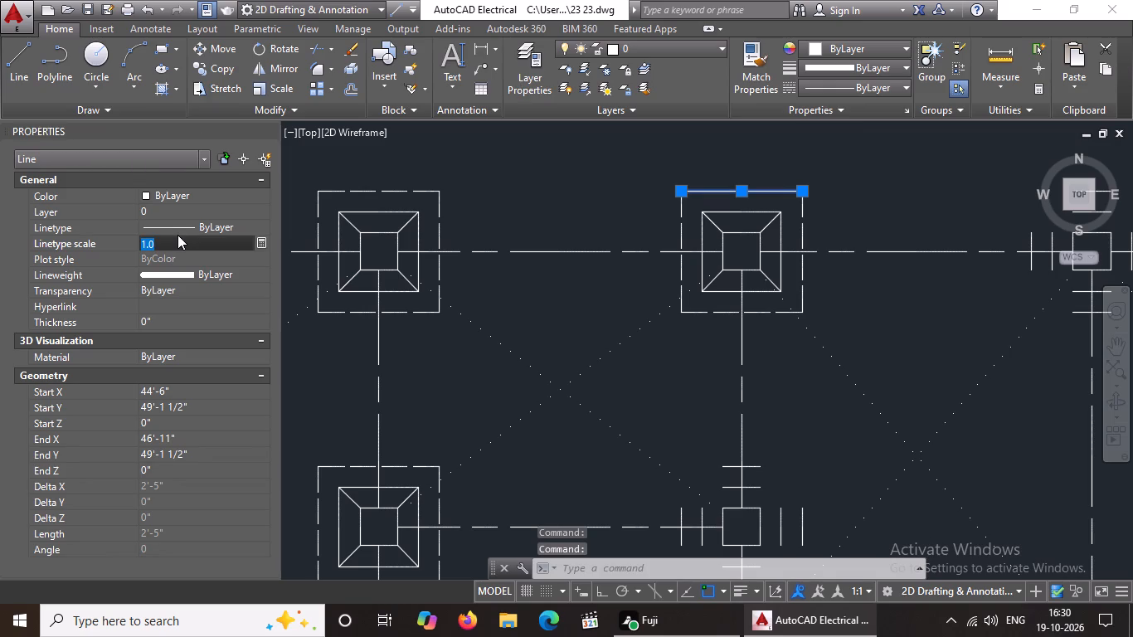
key(BackSpace)
key(BackSpace)
key(BackSpace)
text(0.5)
key(Return)
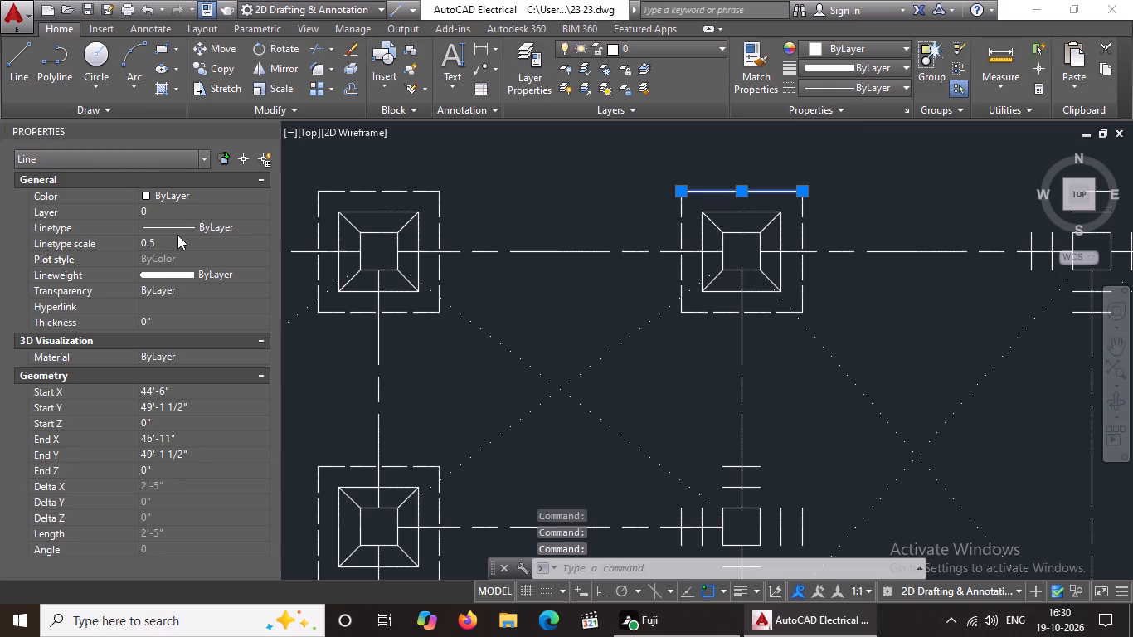
click(892, 88)
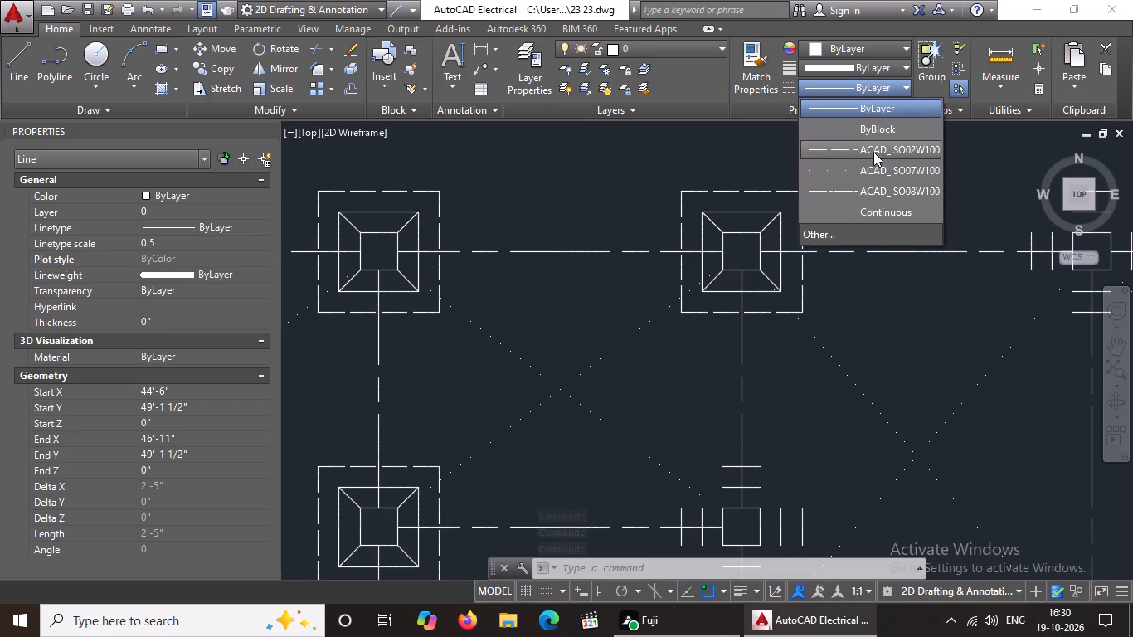
click(873, 152)
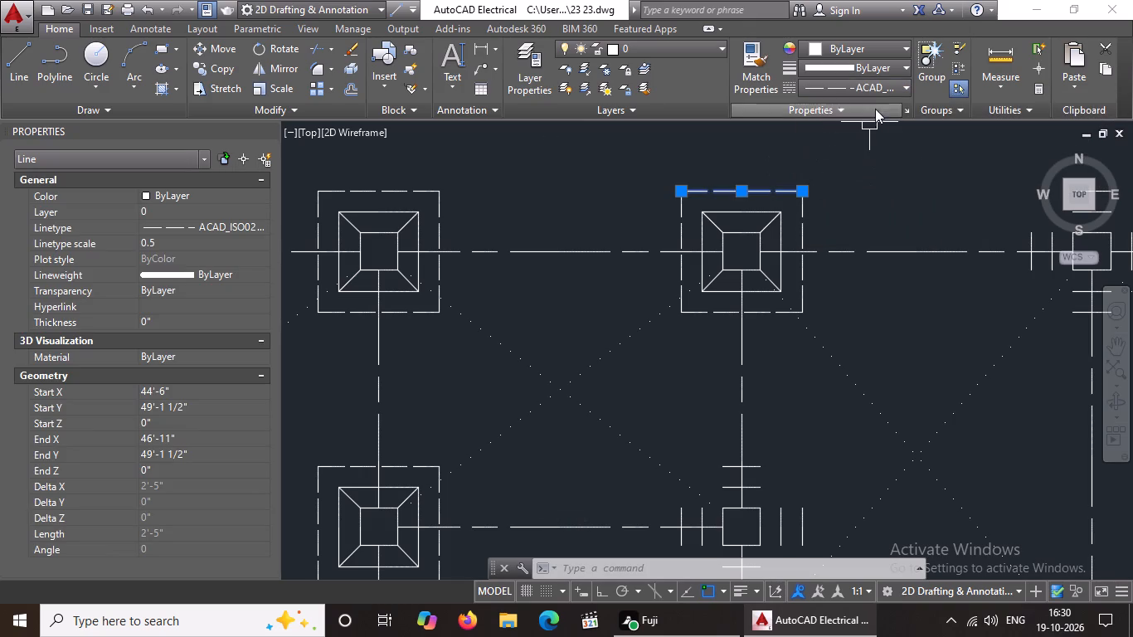
click(872, 87)
click(860, 147)
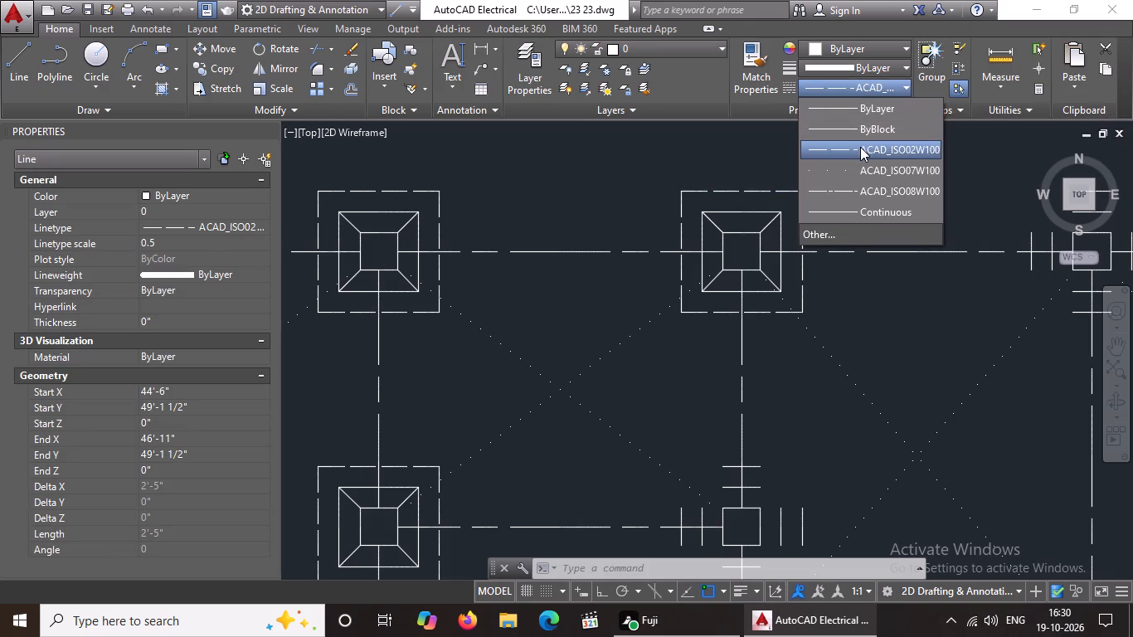
scroll(665, 389, down, 2)
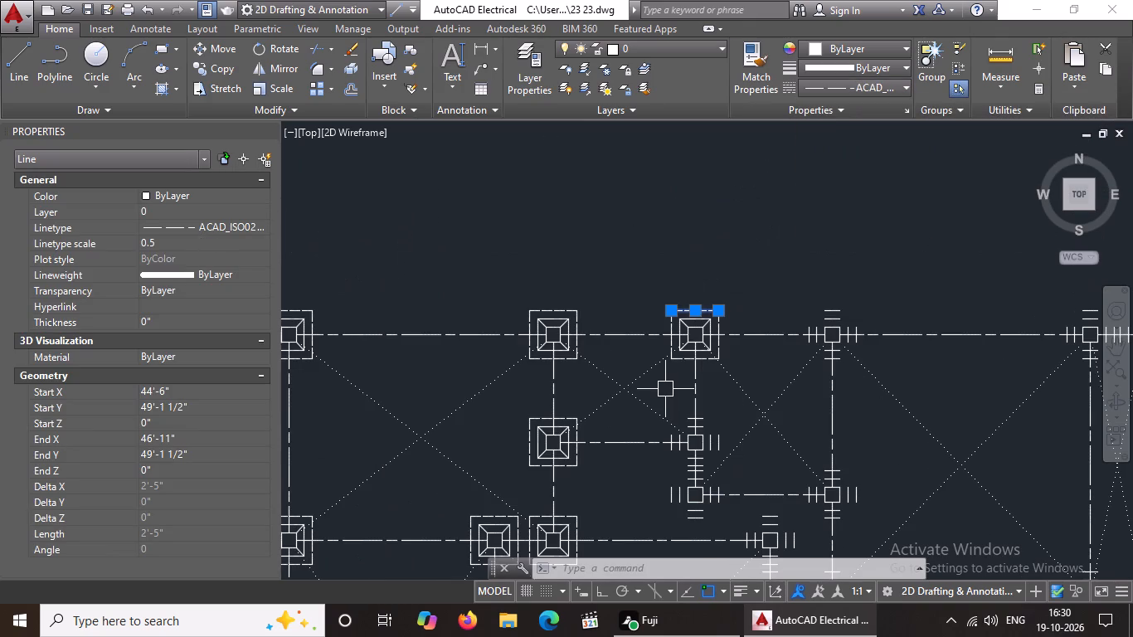
key(Escape)
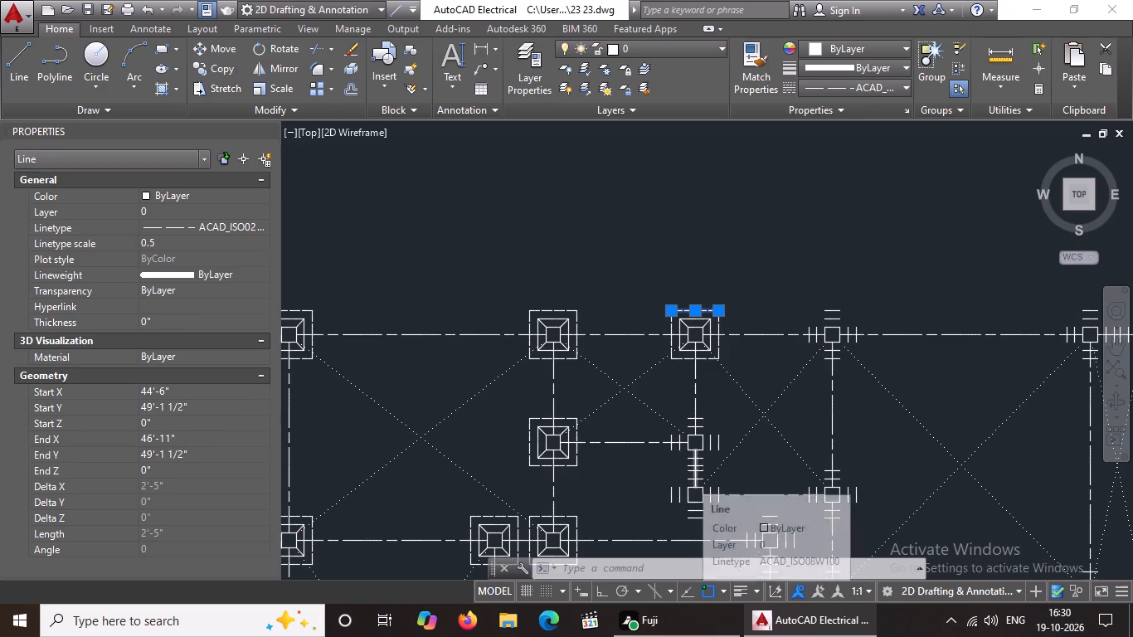
Fillet the upper-left corners of the inner and outer footing squares at the column directly below, using Multiple mode and radius 0.
key(f)
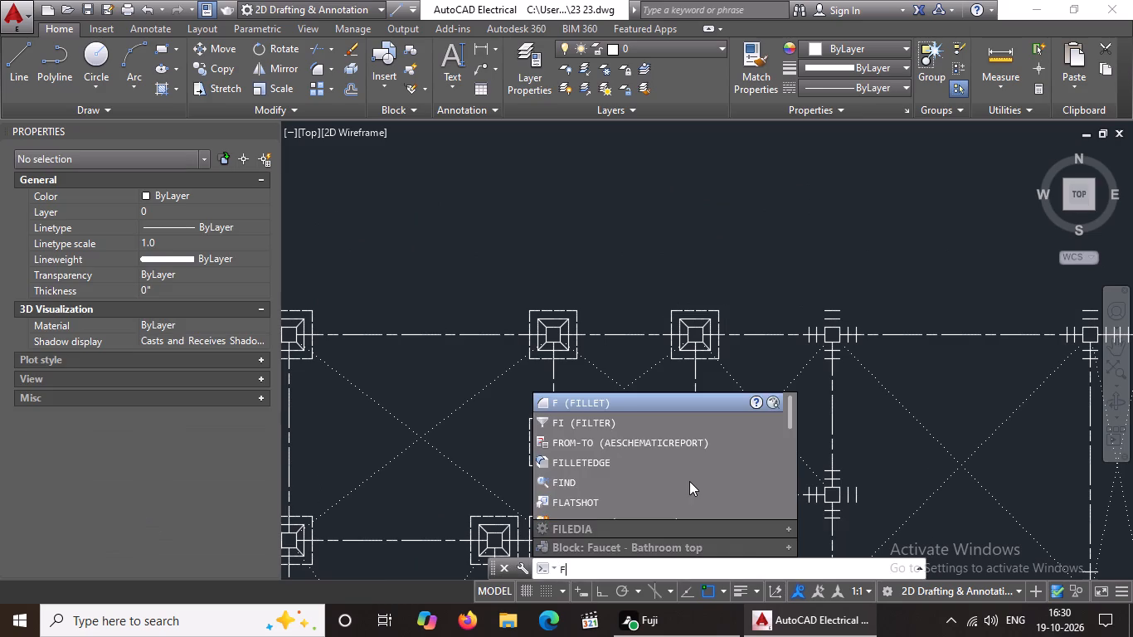
key(Return)
key(m)
key(Return)
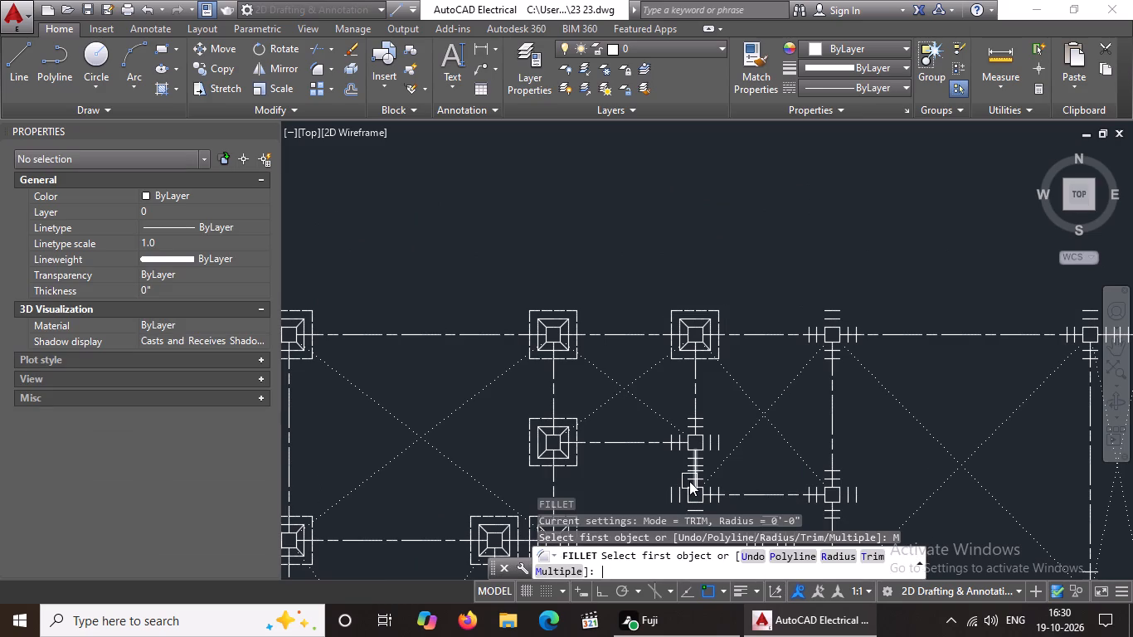
key(r)
key(Return)
key(0)
key(Return)
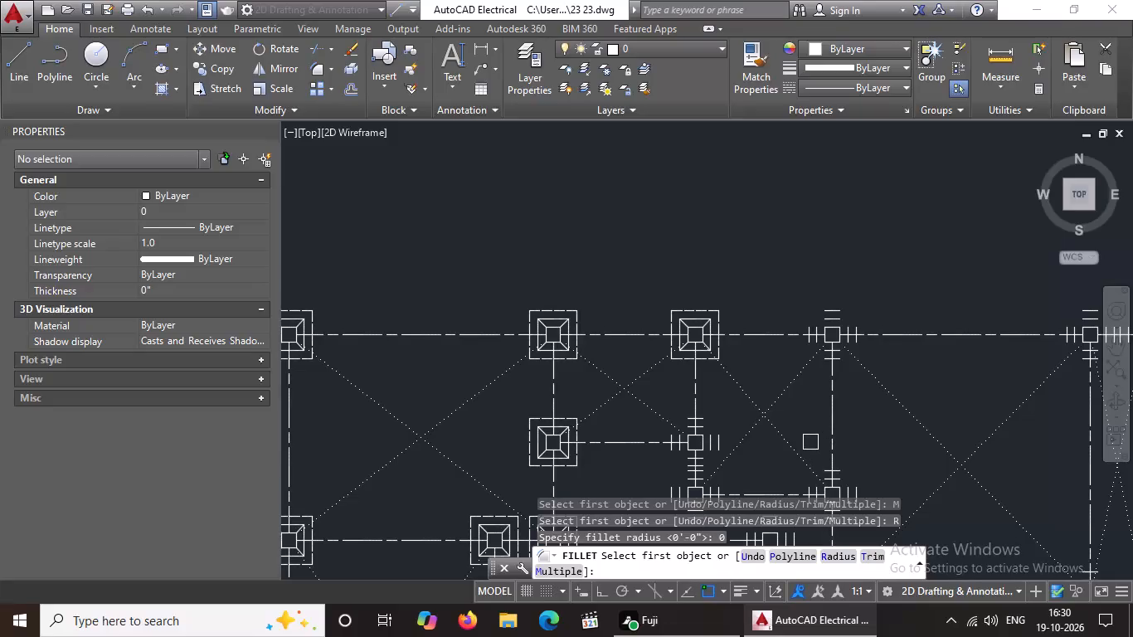
middle_drag(813, 439, 708, 398)
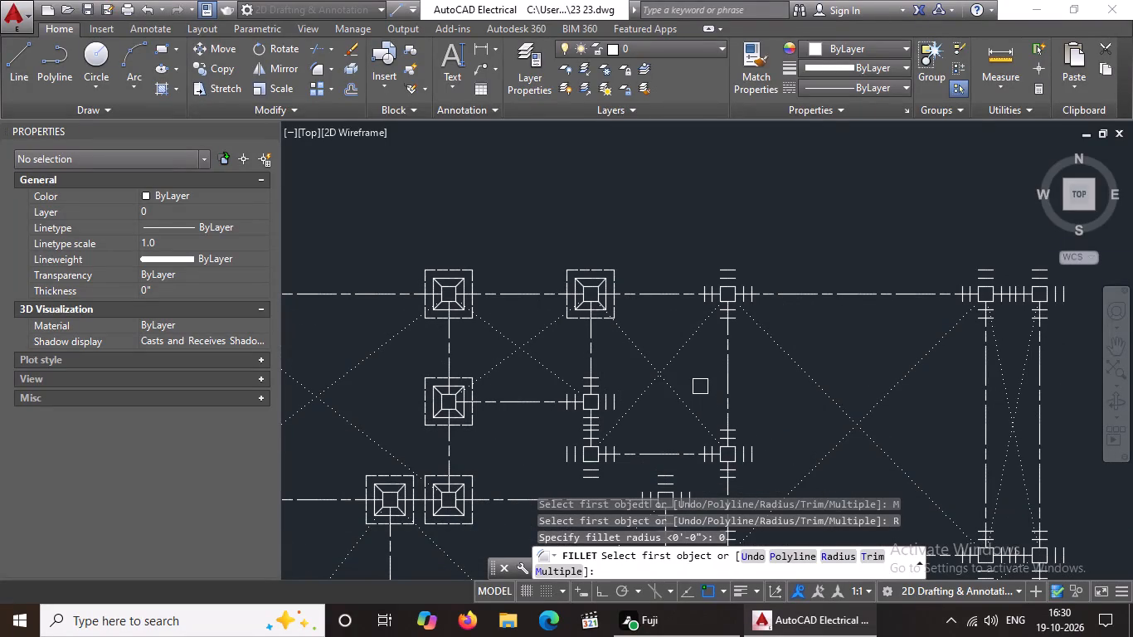
scroll(610, 418, up, 2)
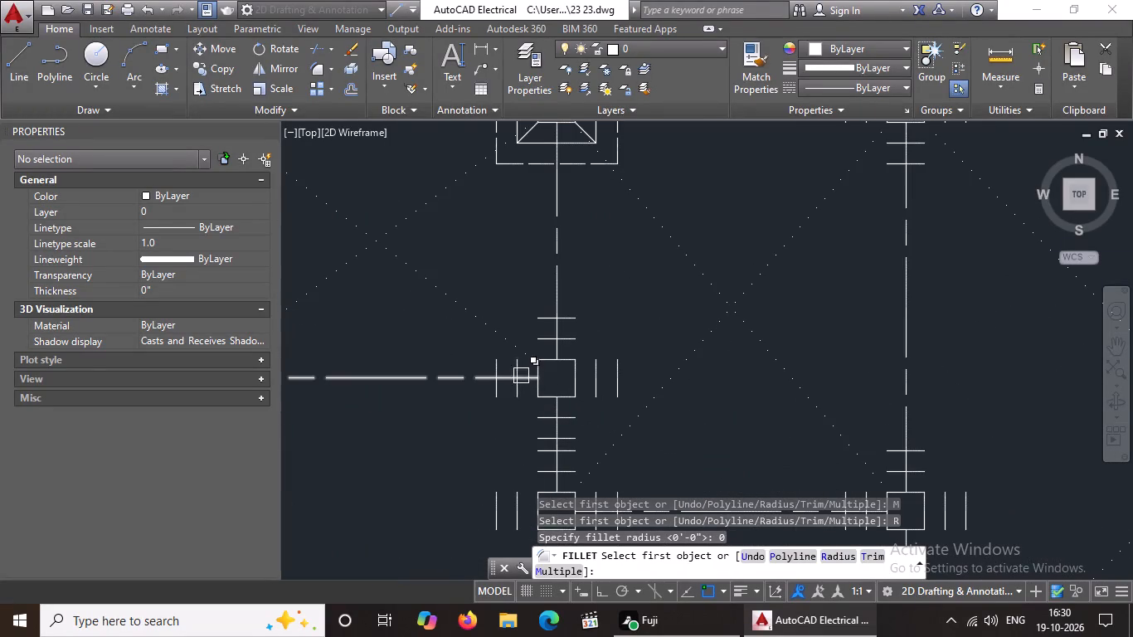
scroll(521, 375, up, 2)
drag(504, 374, 508, 367)
click(591, 284)
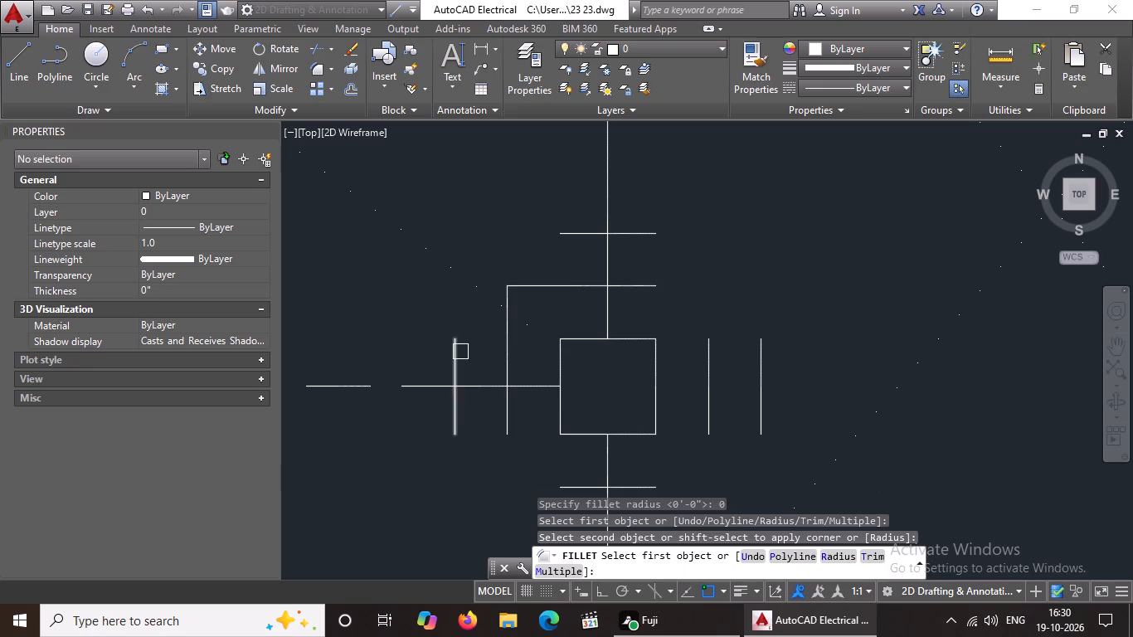
click(459, 353)
click(596, 229)
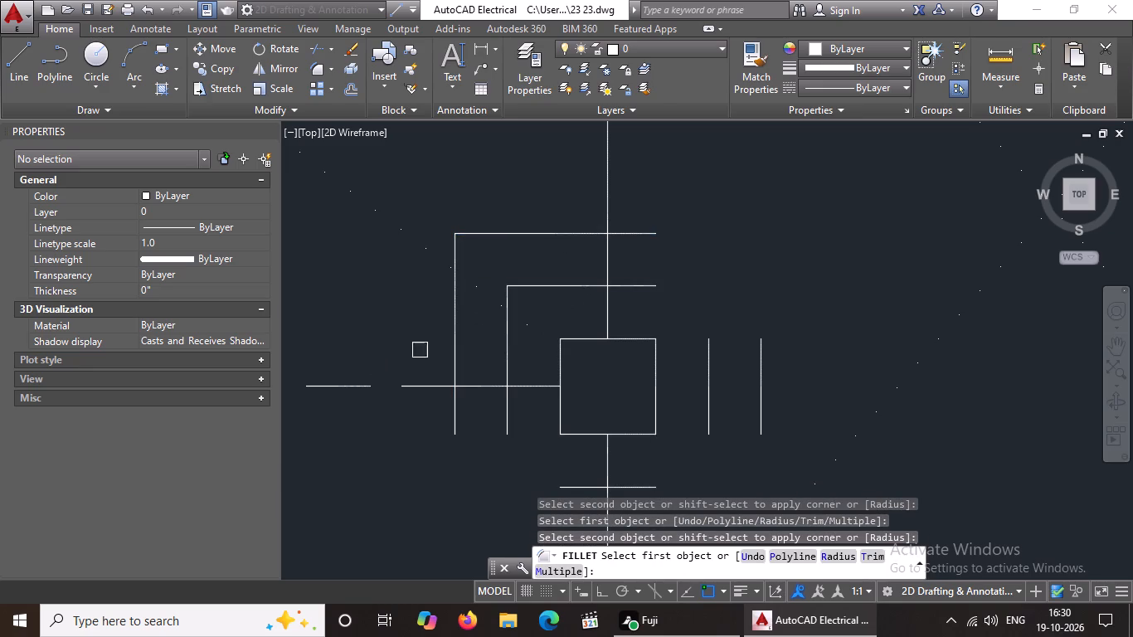
Fillet the lower-left corners of the inner and outer footing squares at the same column below the top row.
scroll(550, 306, down, 3)
scroll(614, 377, up, 3)
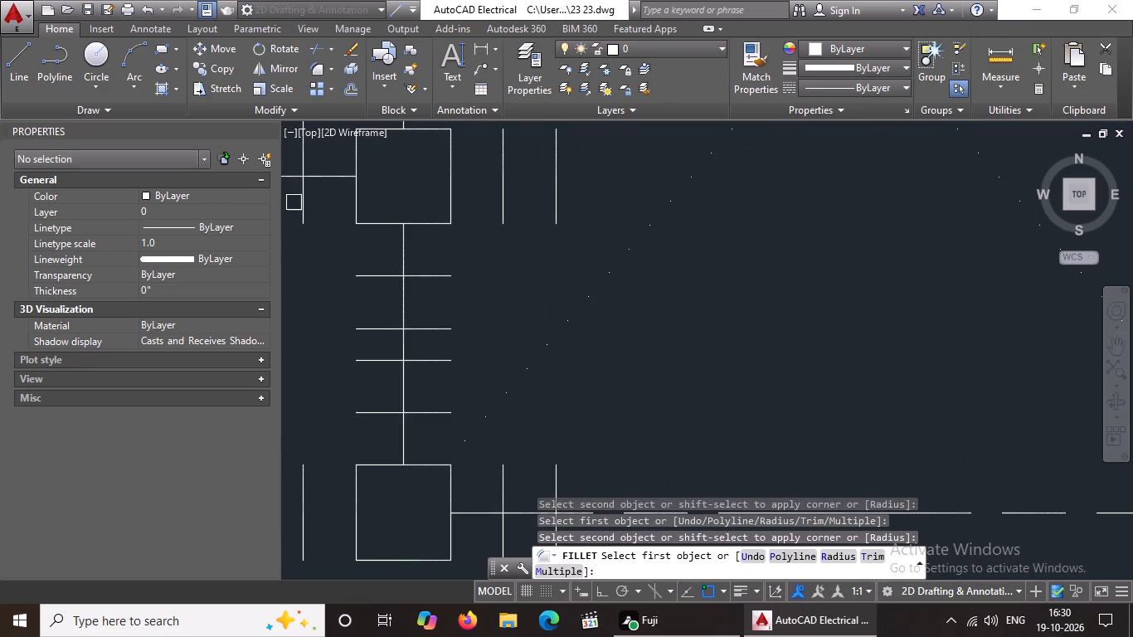
click(298, 205)
click(380, 281)
scroll(380, 281, down, 2)
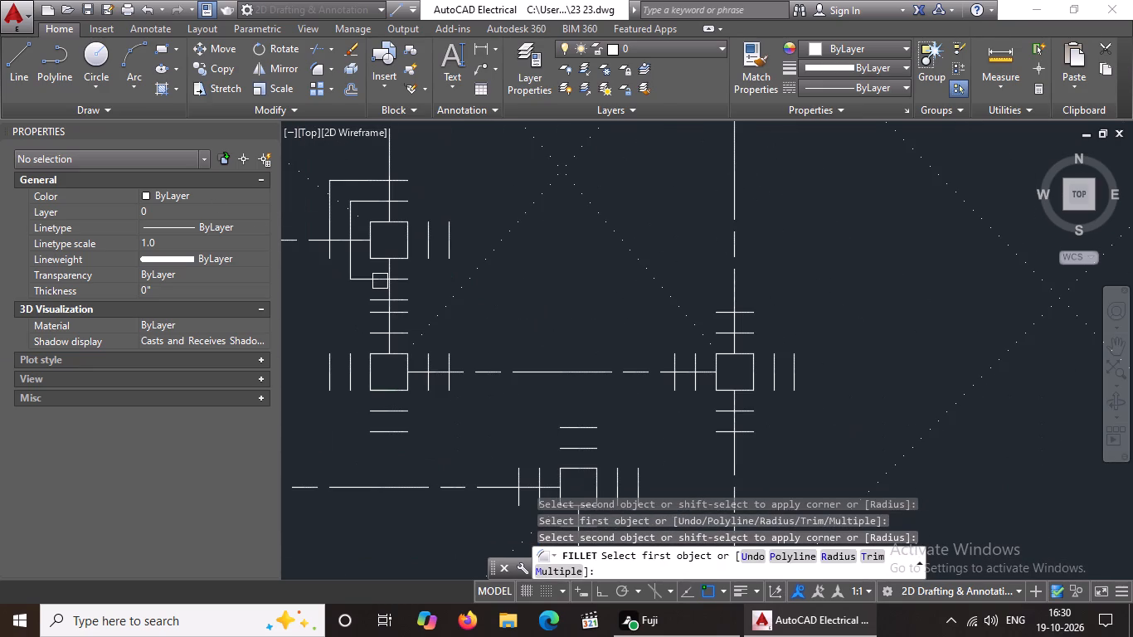
click(326, 255)
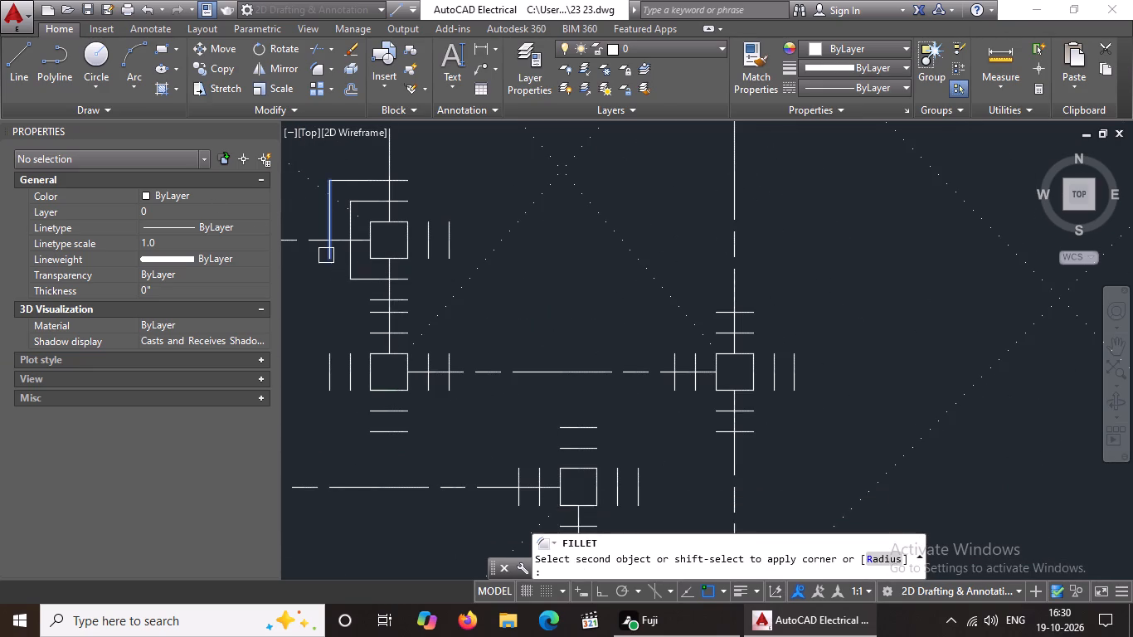
click(381, 299)
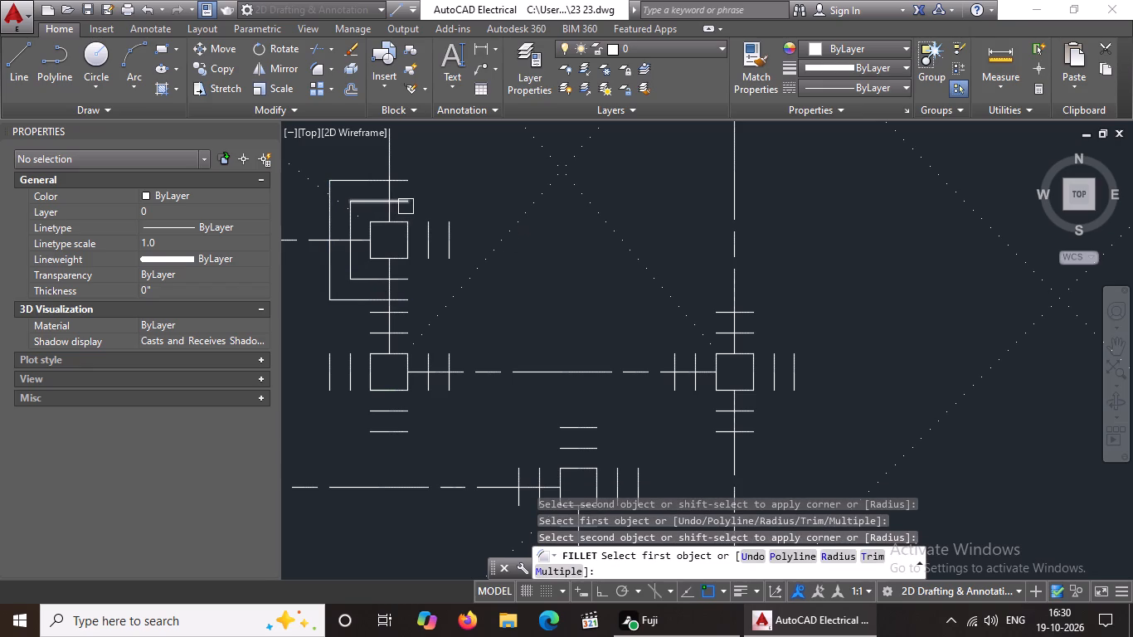
Fillet the upper and lower corners on the right side of both footing squares at the same column.
click(406, 206)
click(435, 230)
click(404, 278)
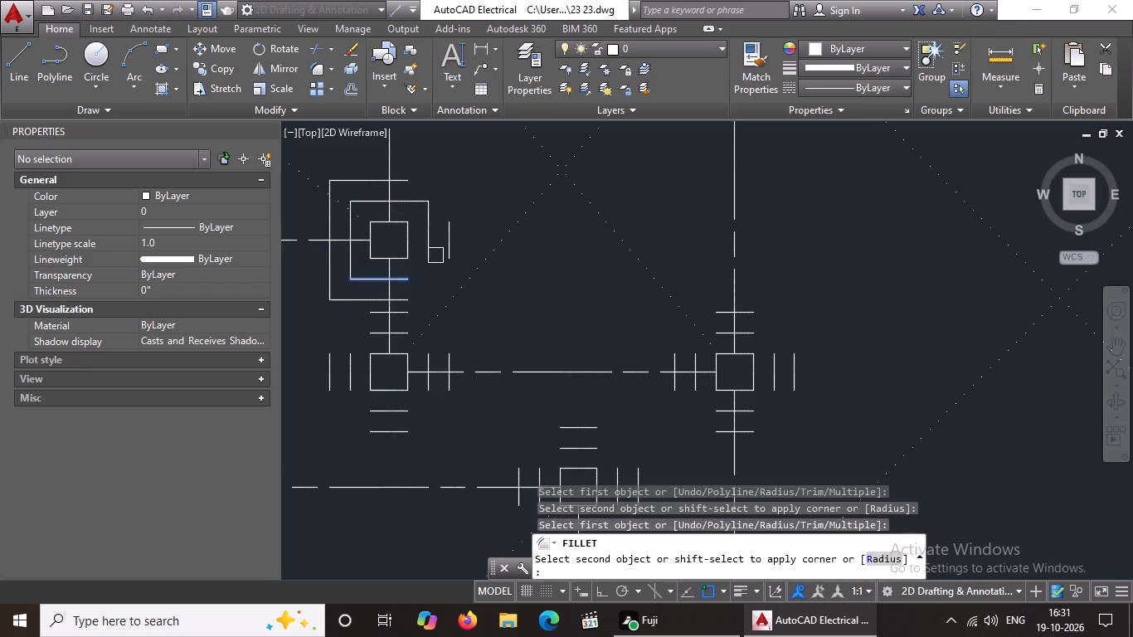
click(433, 250)
drag(400, 294, 429, 284)
click(455, 252)
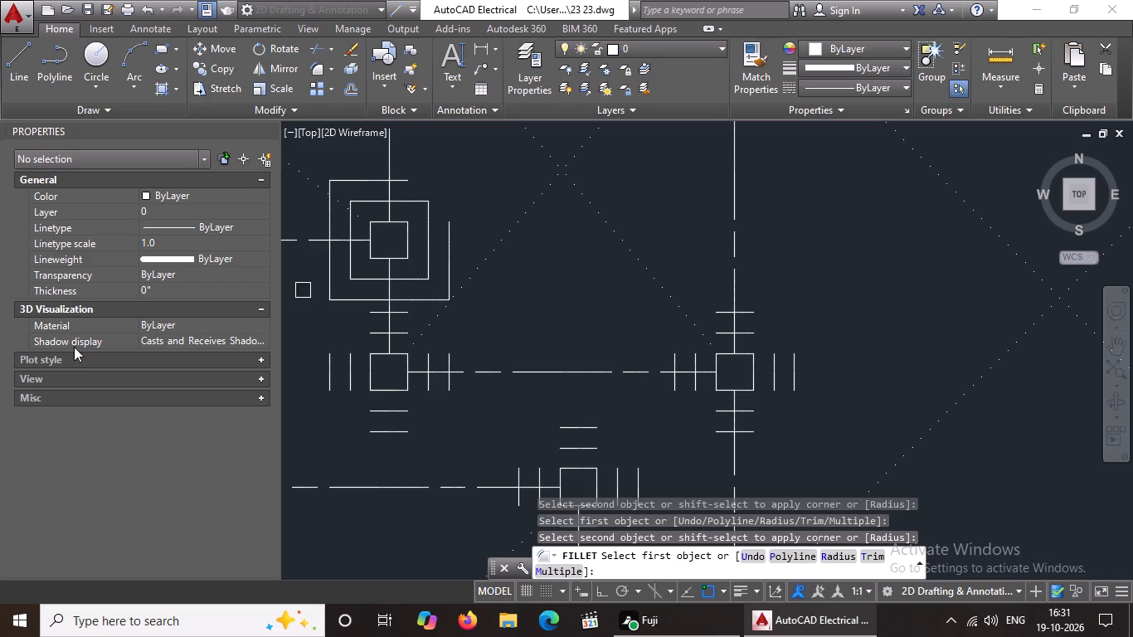
click(406, 182)
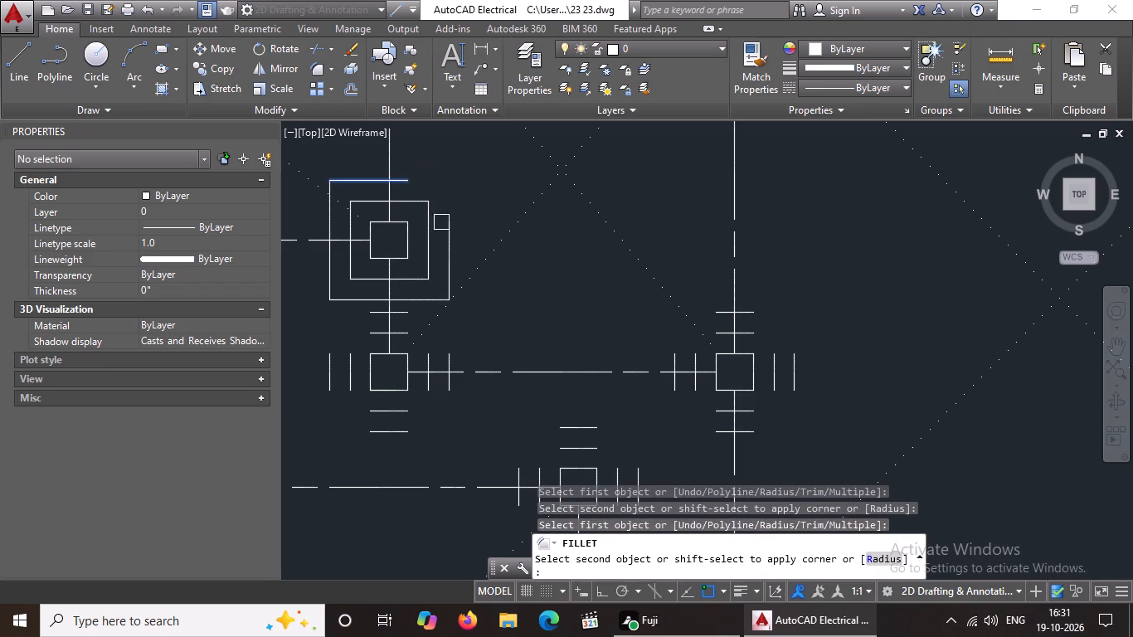
click(445, 228)
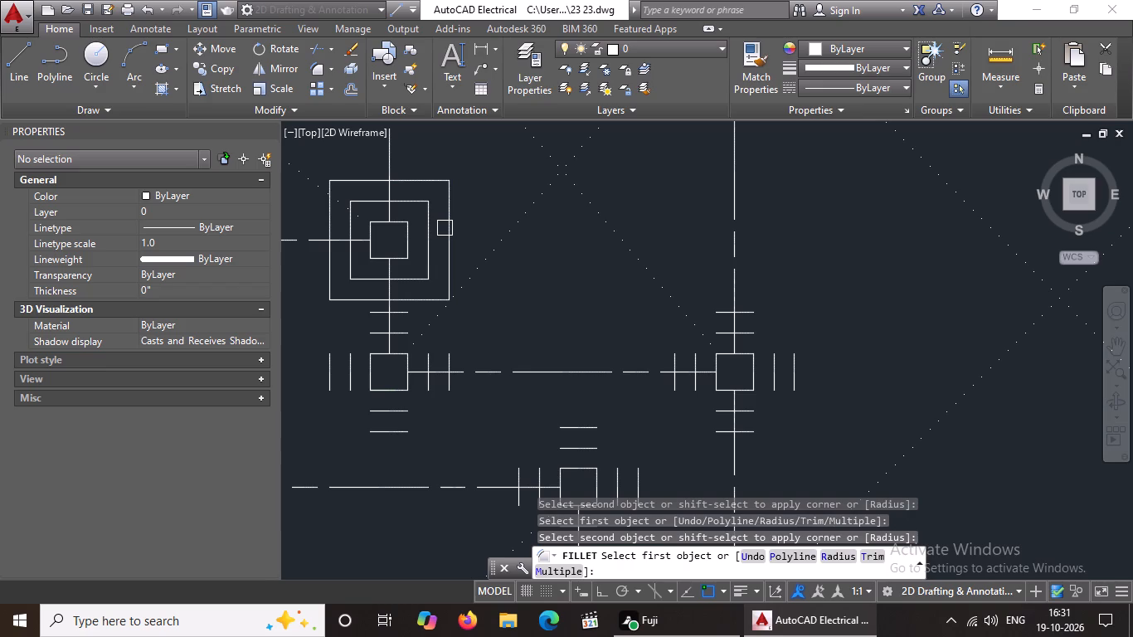
At the next column directly below, fillet all four inner footing square corners and the outer square's lower-left corner.
scroll(615, 185, down, 3)
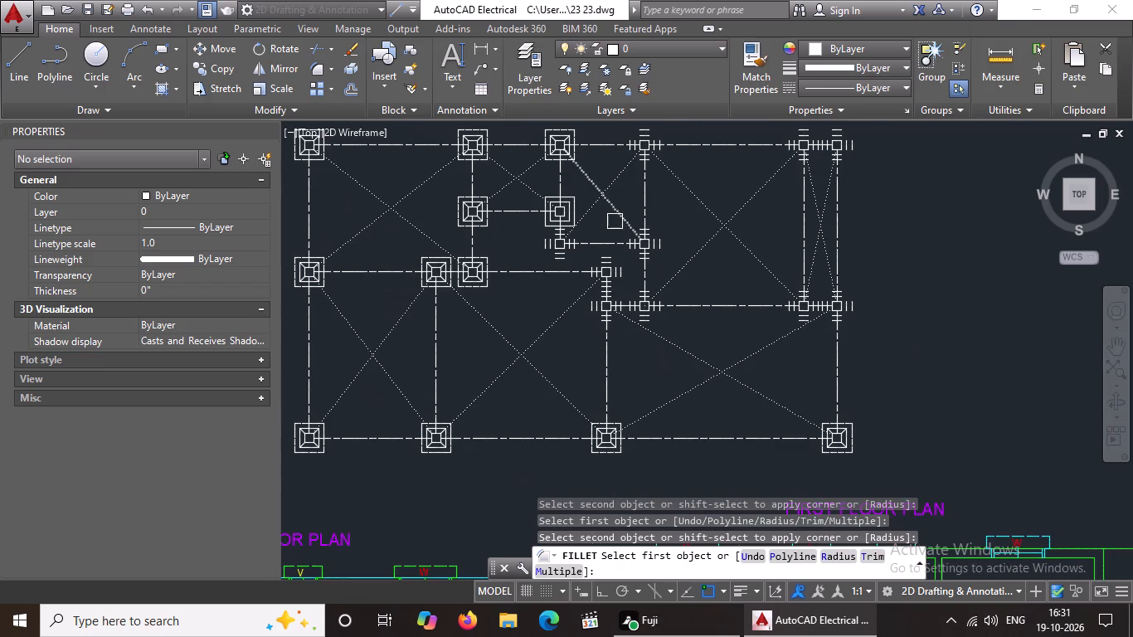
scroll(543, 234, up, 4)
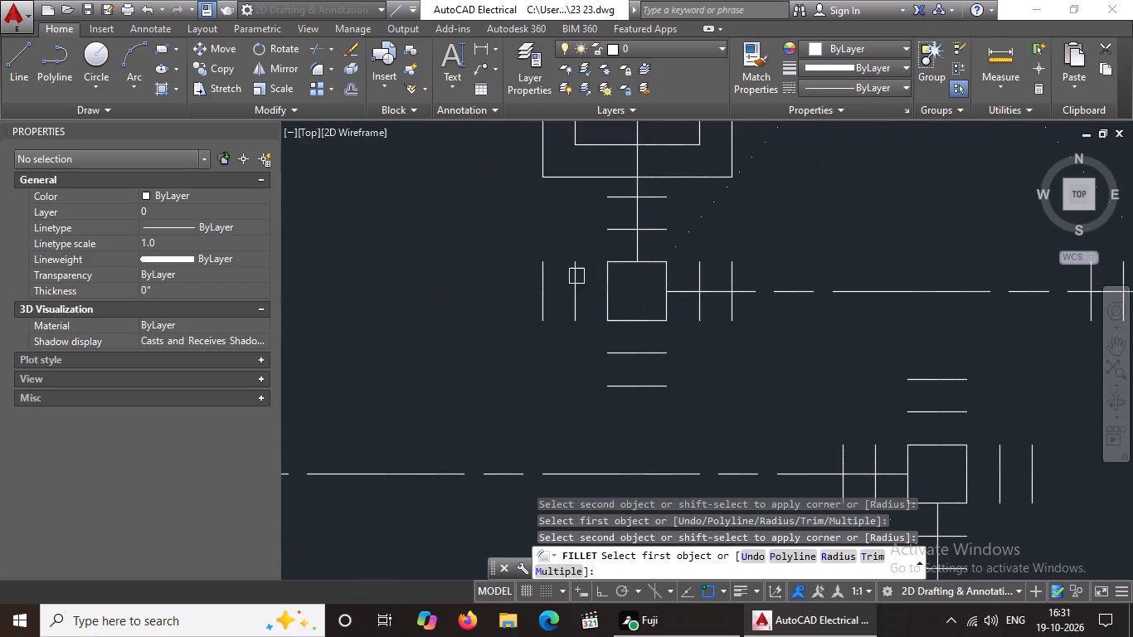
click(576, 276)
click(614, 222)
click(612, 352)
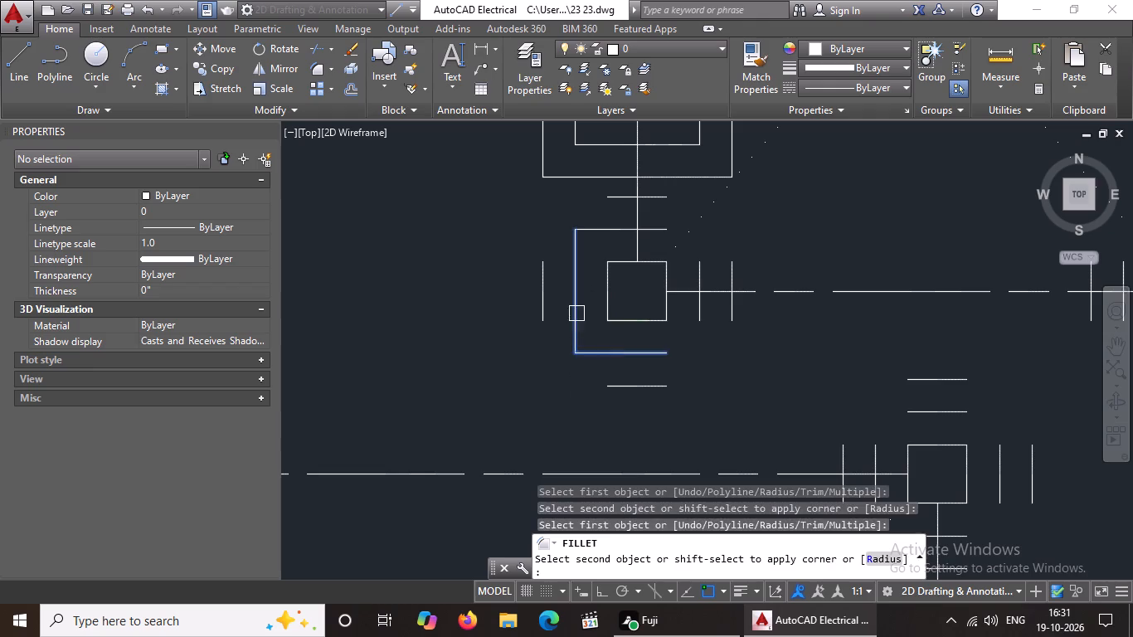
click(574, 305)
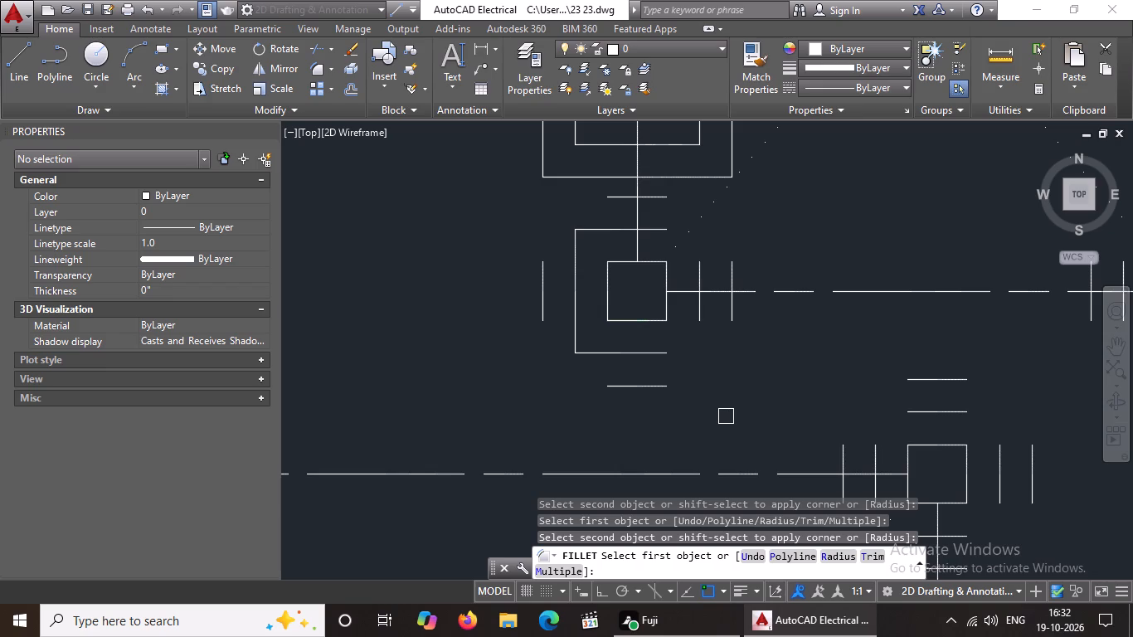
click(625, 389)
click(538, 299)
click(658, 348)
click(697, 311)
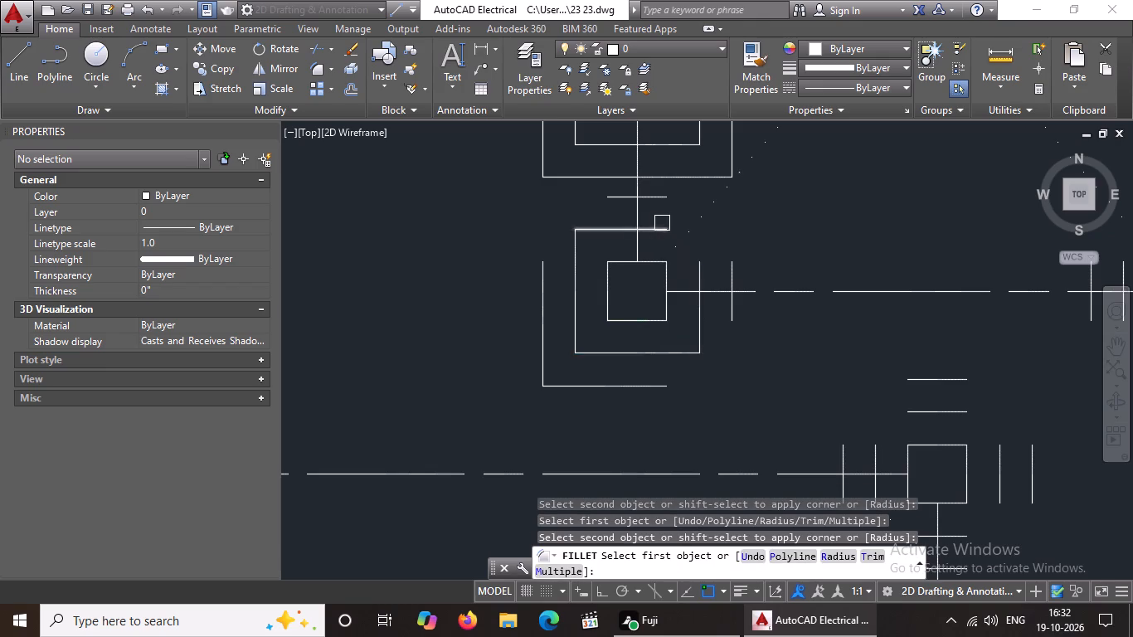
click(657, 228)
click(698, 268)
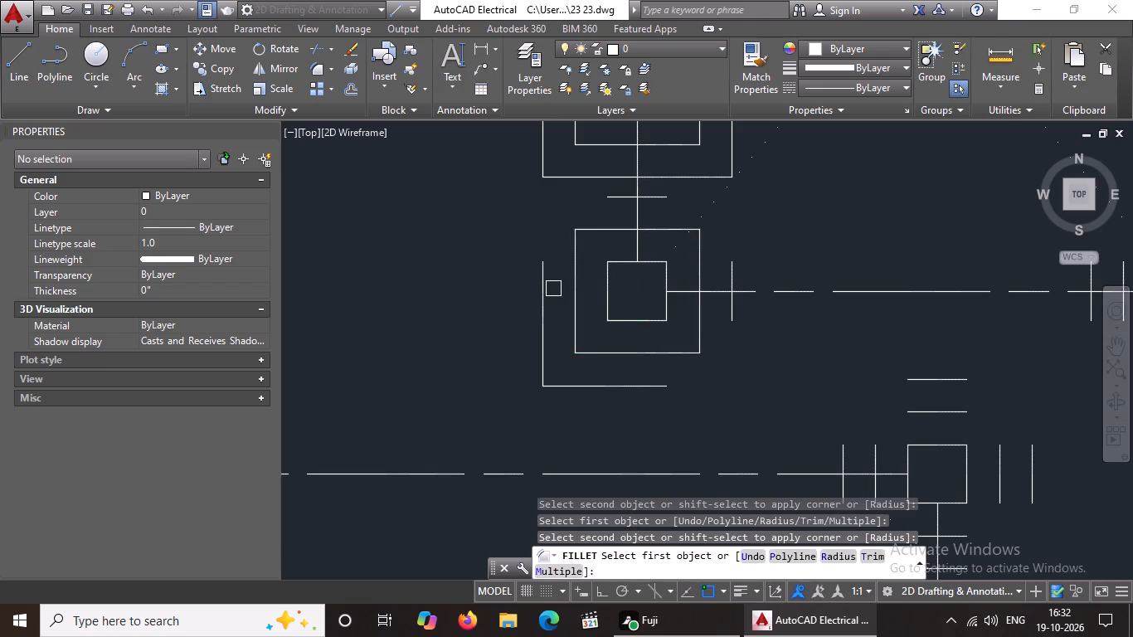
Fillet the upper-left, lower-right and upper-right corners of the outer footing square at the same column.
click(552, 289)
click(546, 294)
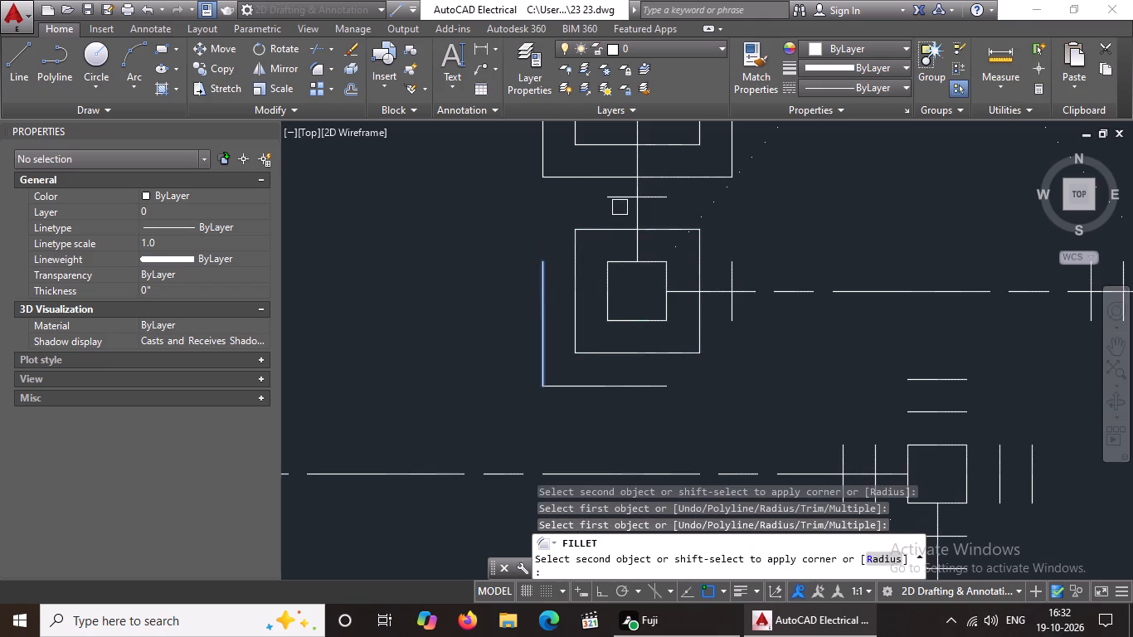
click(617, 202)
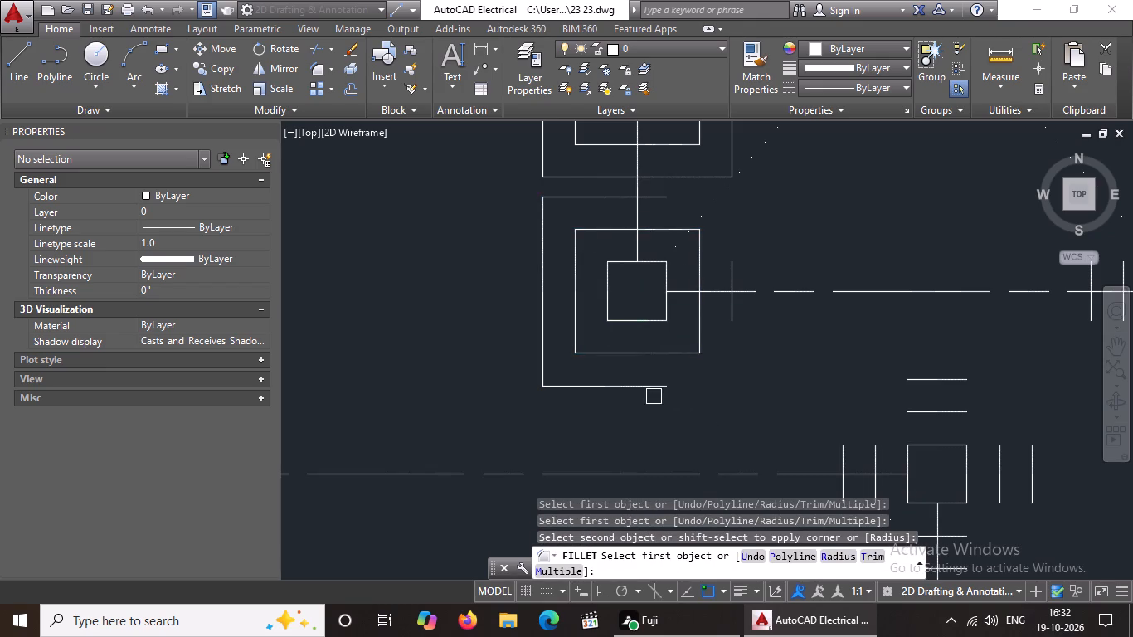
click(653, 391)
click(727, 323)
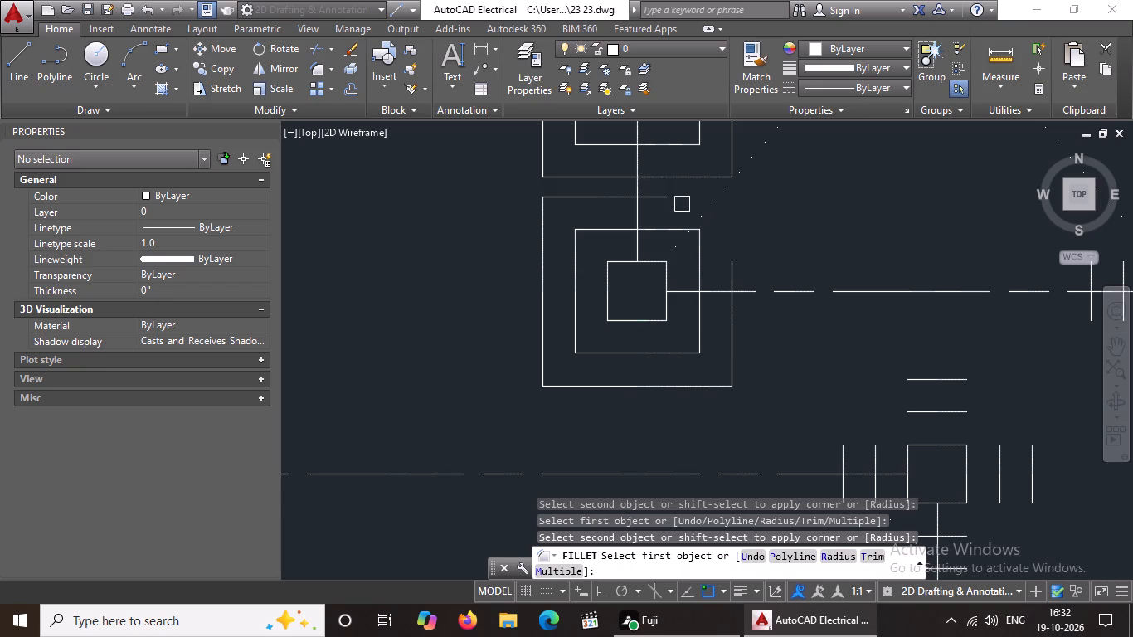
click(670, 196)
click(741, 273)
click(736, 276)
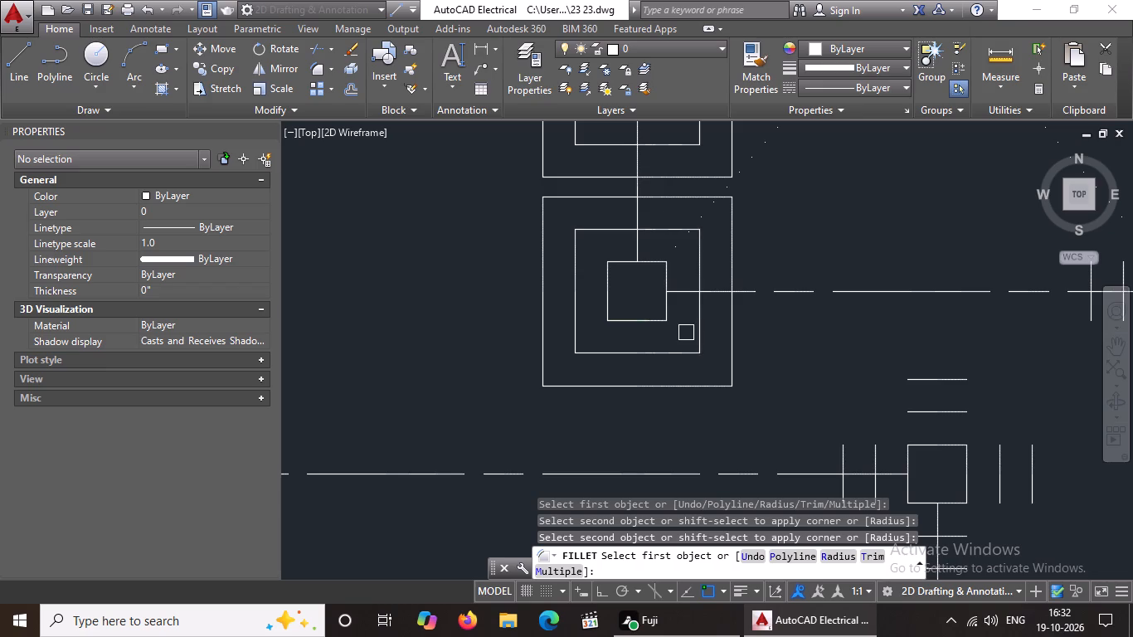
Fillet both upper corners of the inner and outer footing squares at the fourth column of the top row.
scroll(697, 315, down, 2)
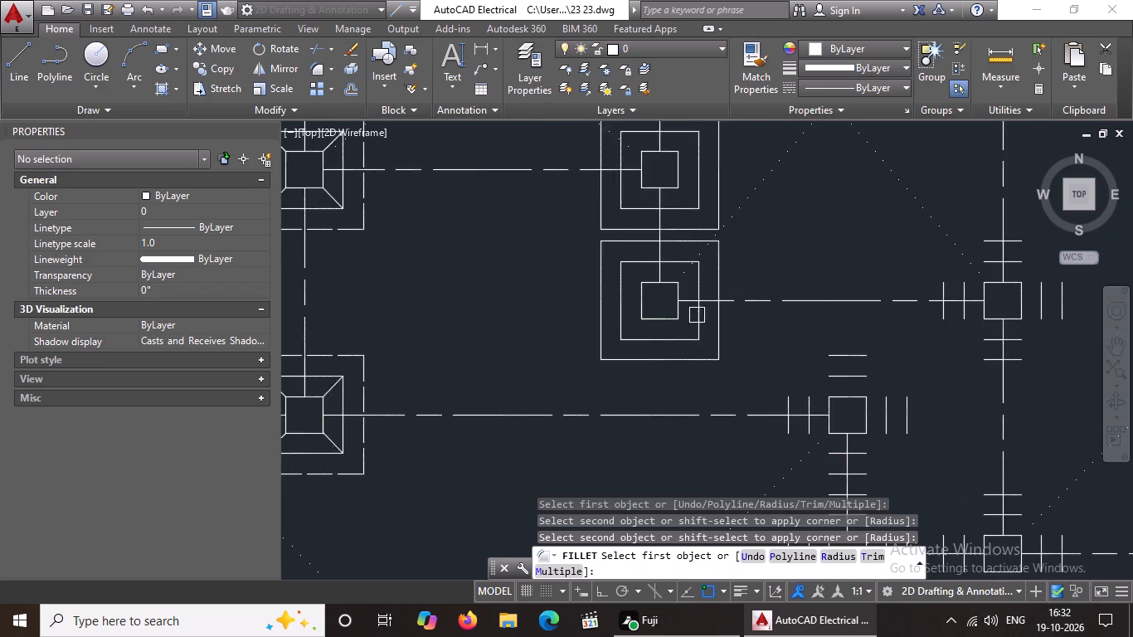
scroll(708, 360, down, 3)
scroll(785, 233, up, 3)
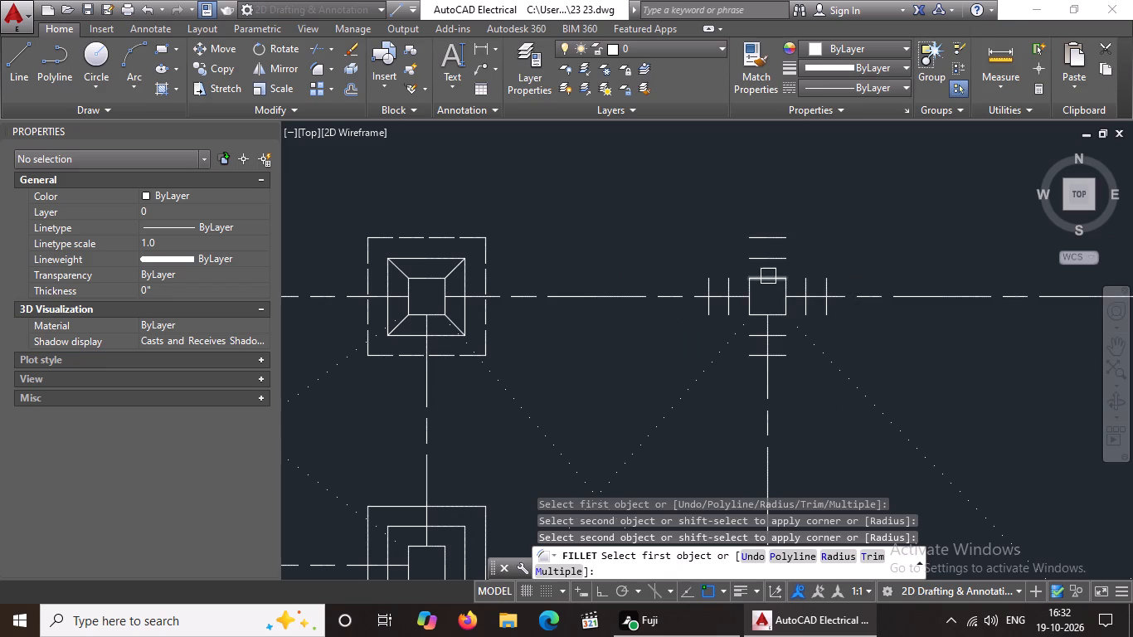
scroll(768, 276, up, 2)
drag(670, 299, 679, 285)
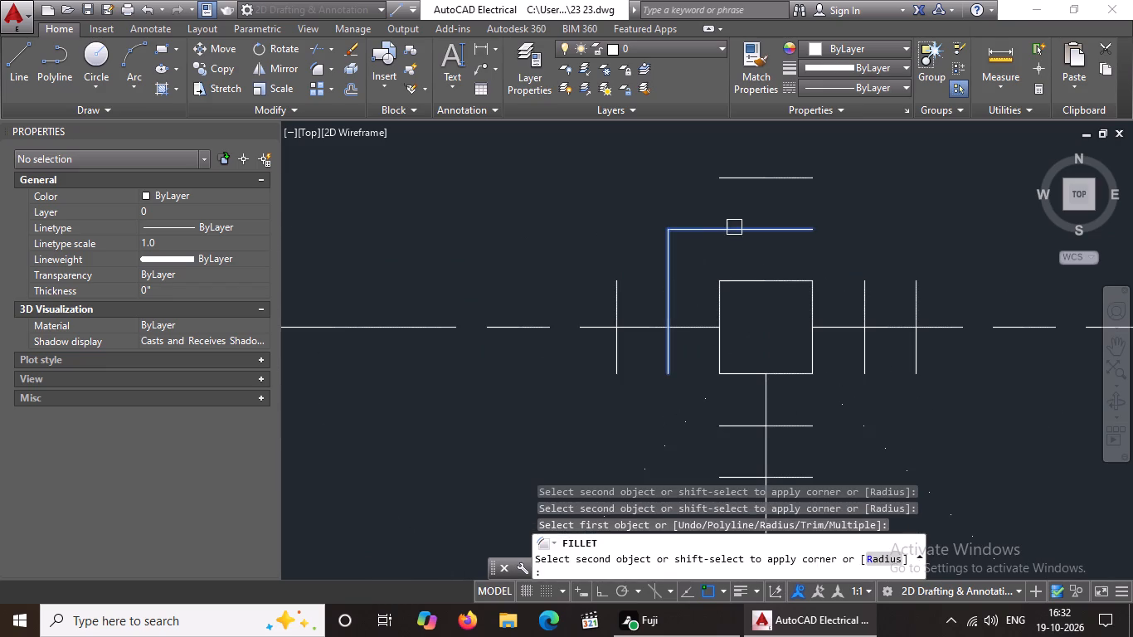
click(734, 227)
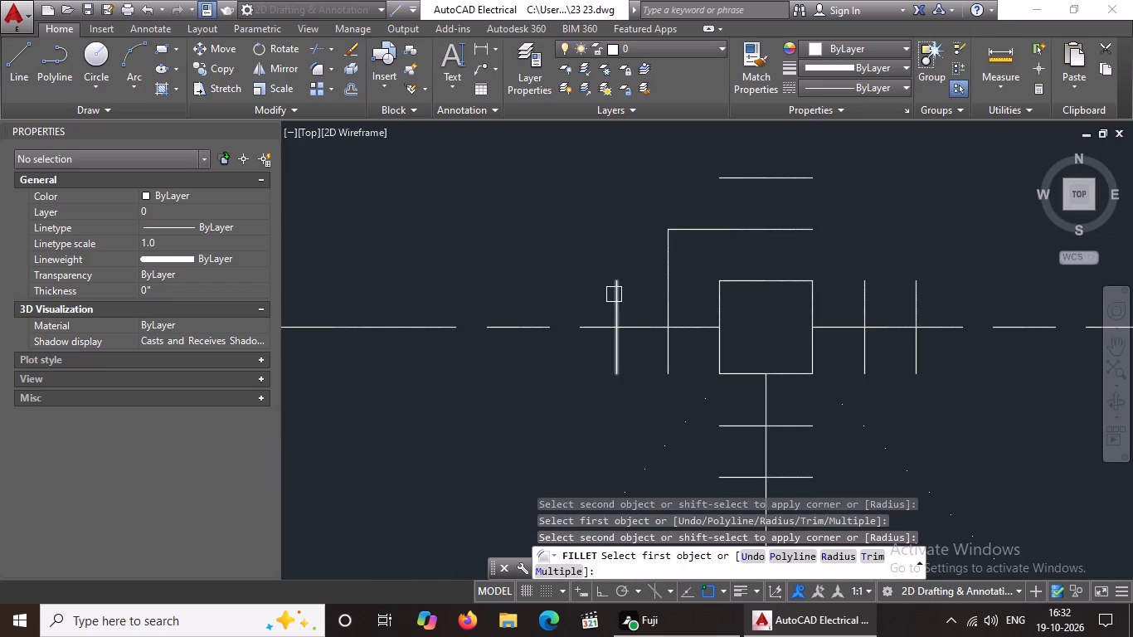
click(614, 294)
click(745, 182)
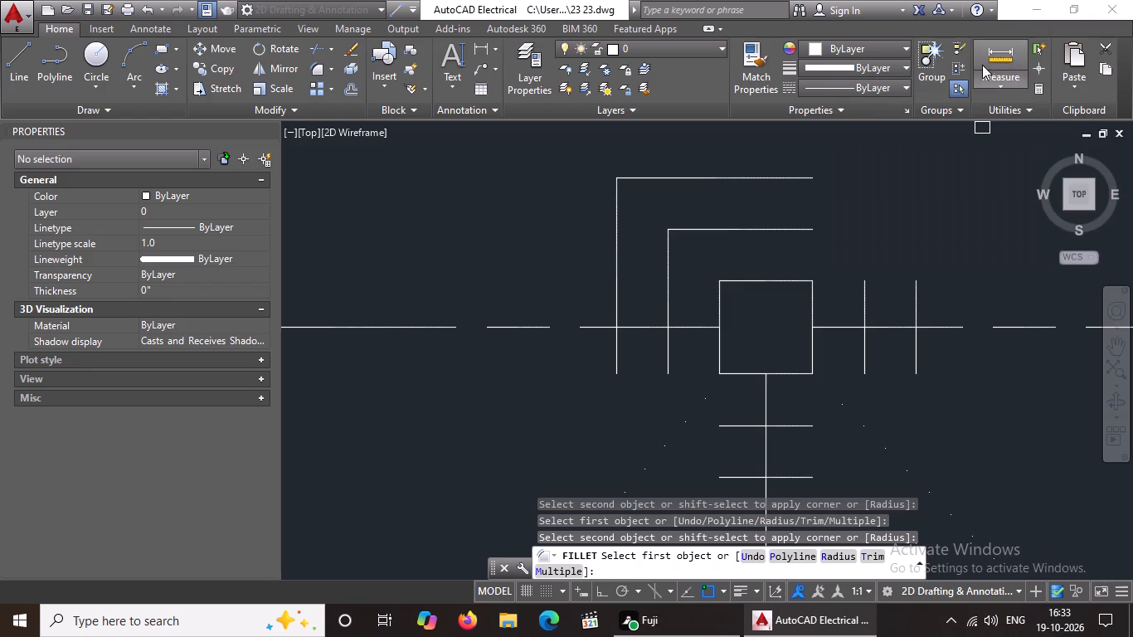
click(806, 180)
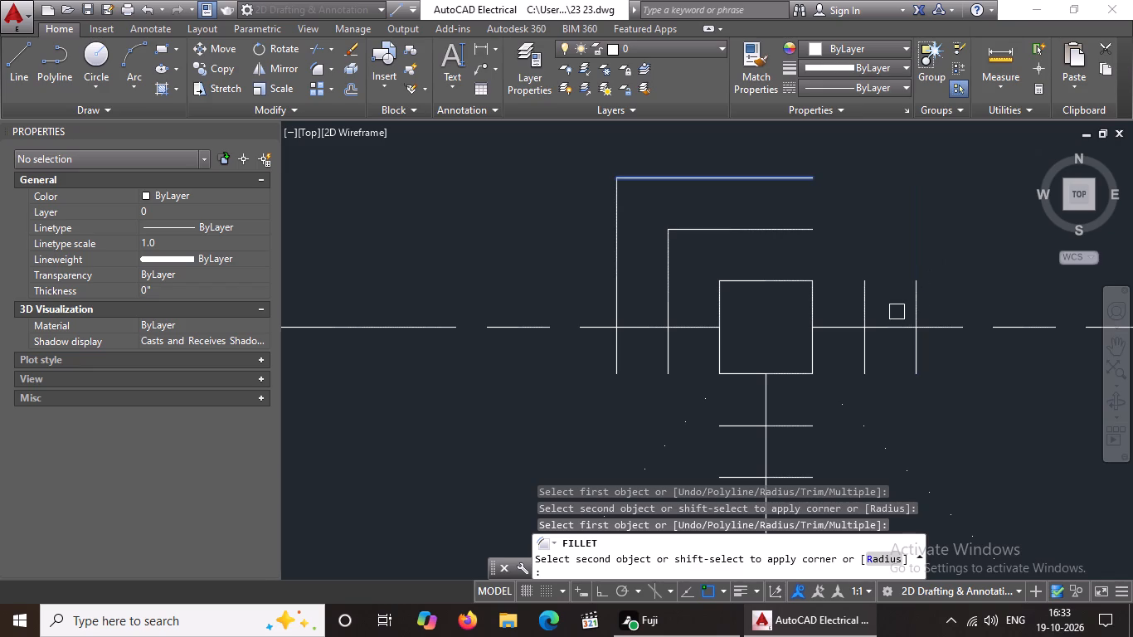
click(916, 300)
click(797, 232)
click(868, 290)
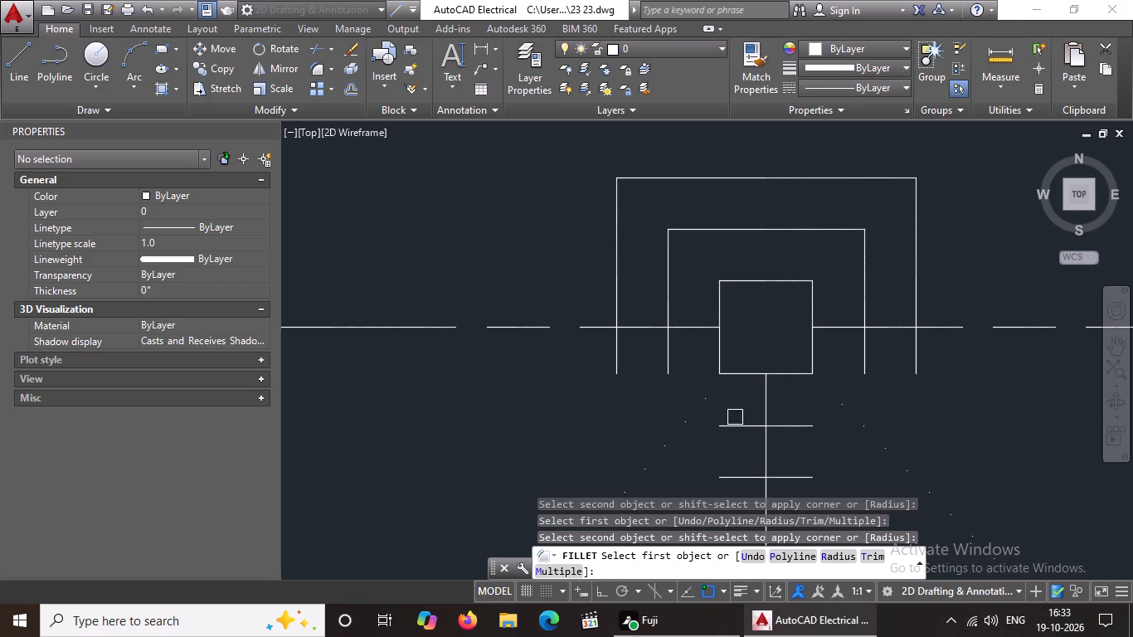
Fillet both lower corners of the inner and outer footing squares at the same top-row column.
scroll(749, 322, up, 1)
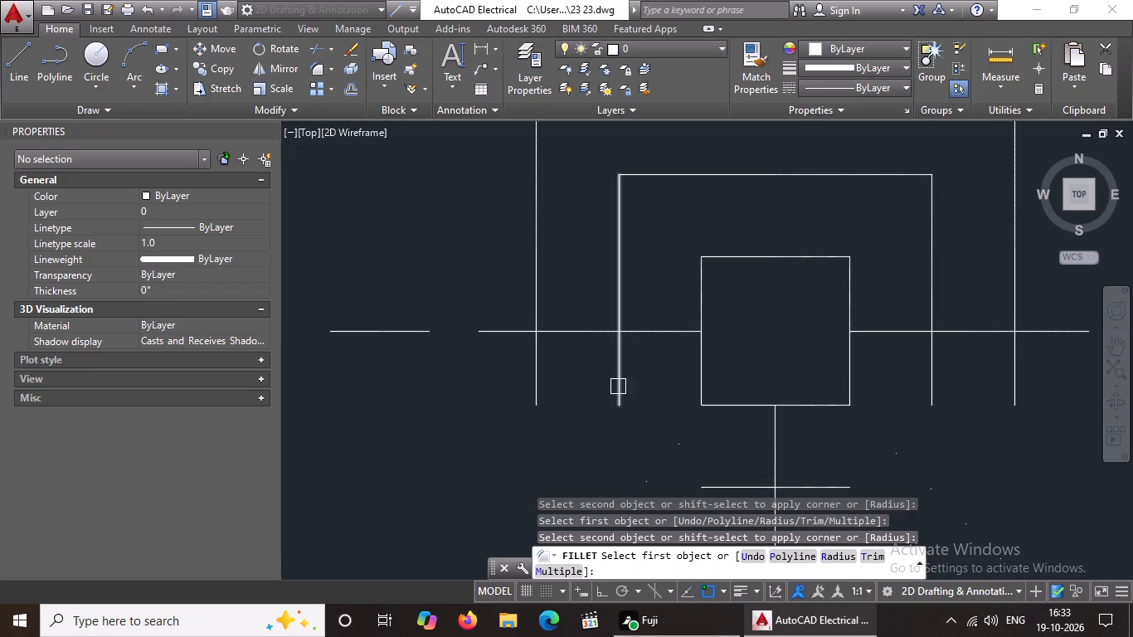
click(618, 387)
click(742, 488)
scroll(840, 449, down, 2)
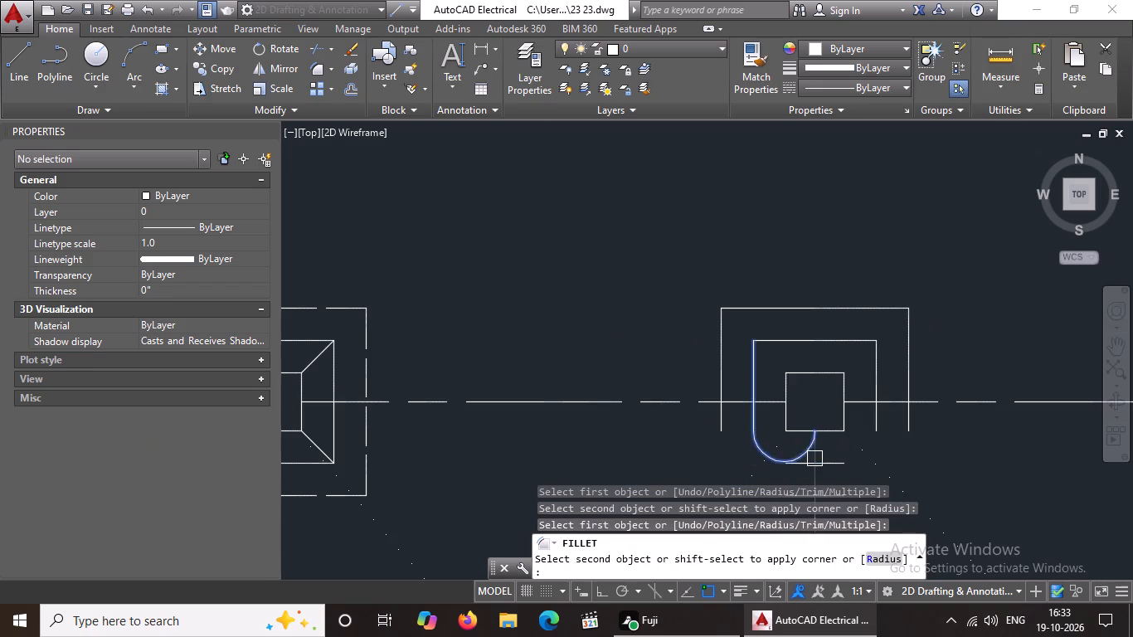
click(788, 468)
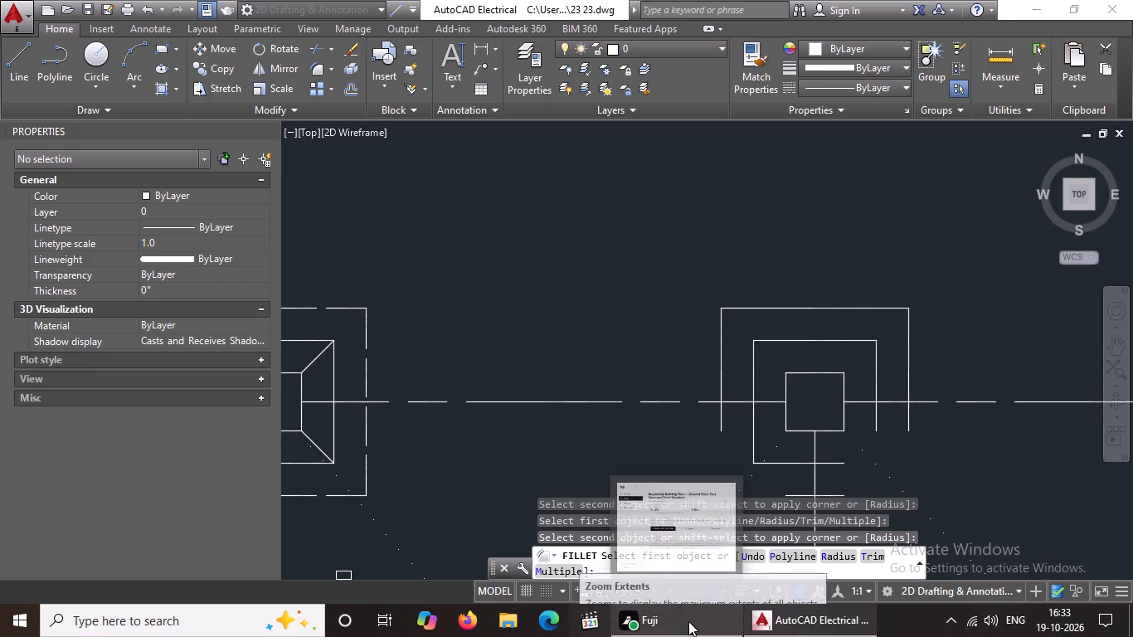
click(725, 422)
scroll(742, 424, down, 3)
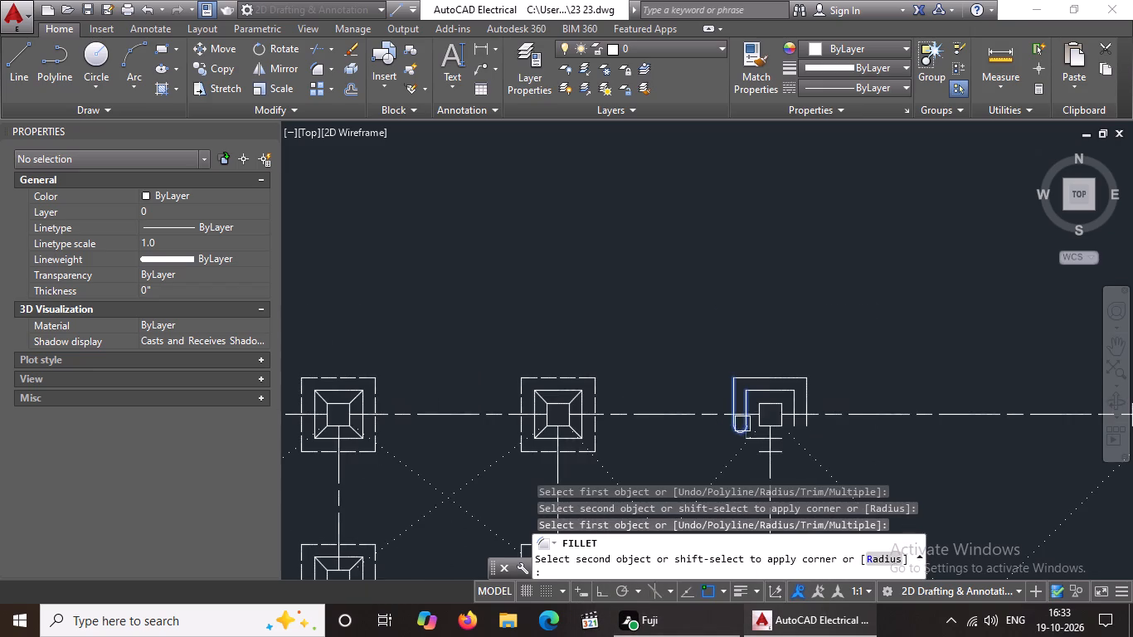
scroll(782, 472, up, 3)
click(704, 394)
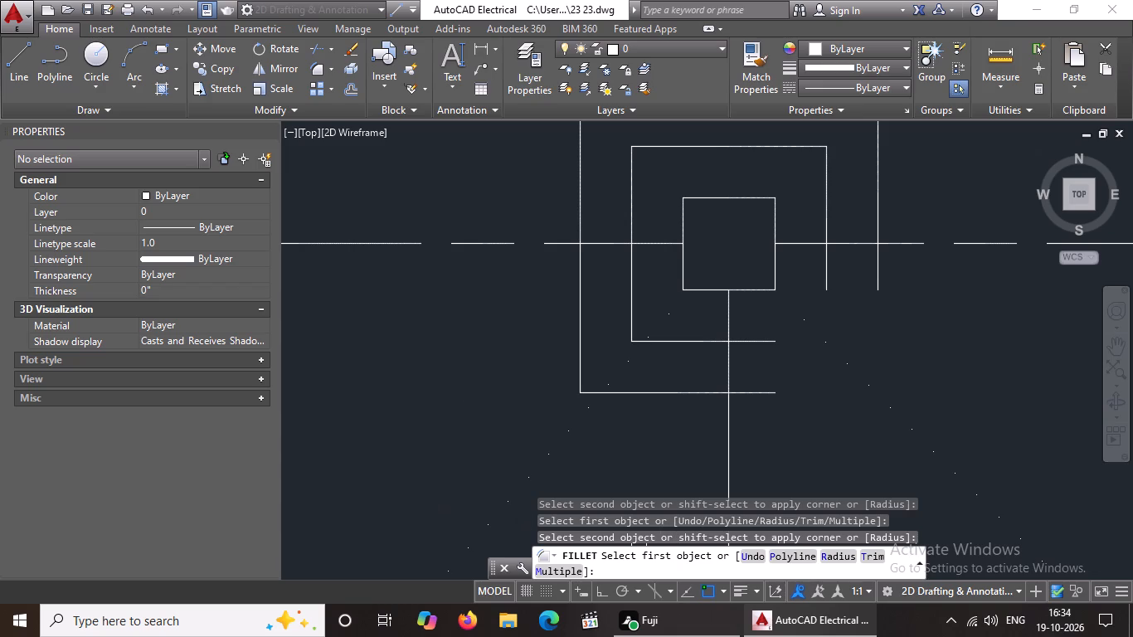
drag(761, 343, 779, 333)
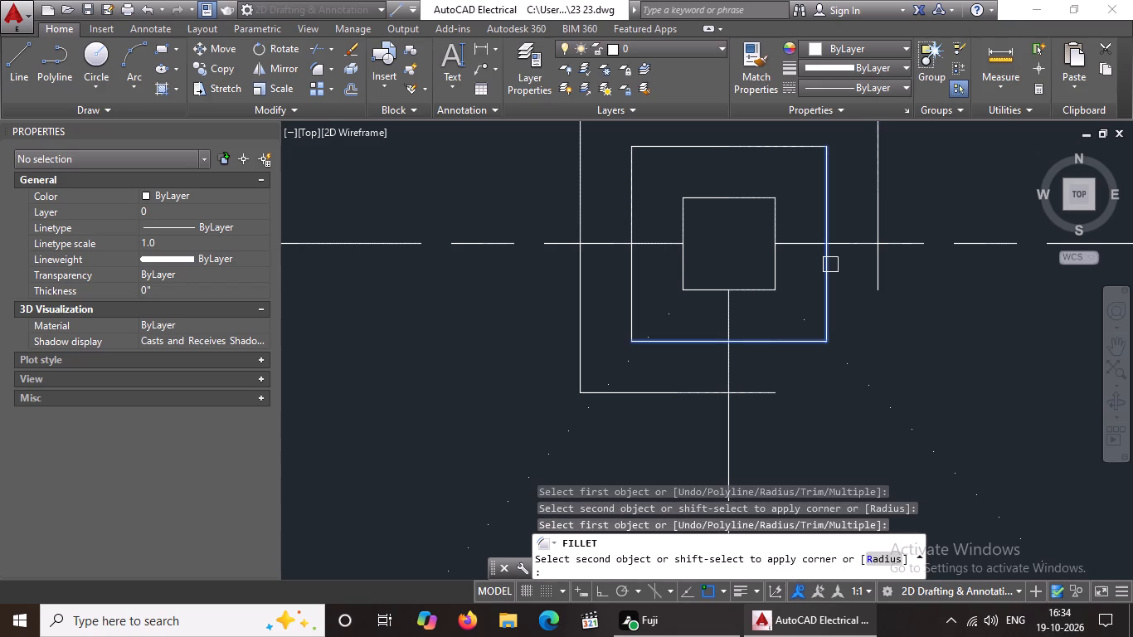
click(832, 264)
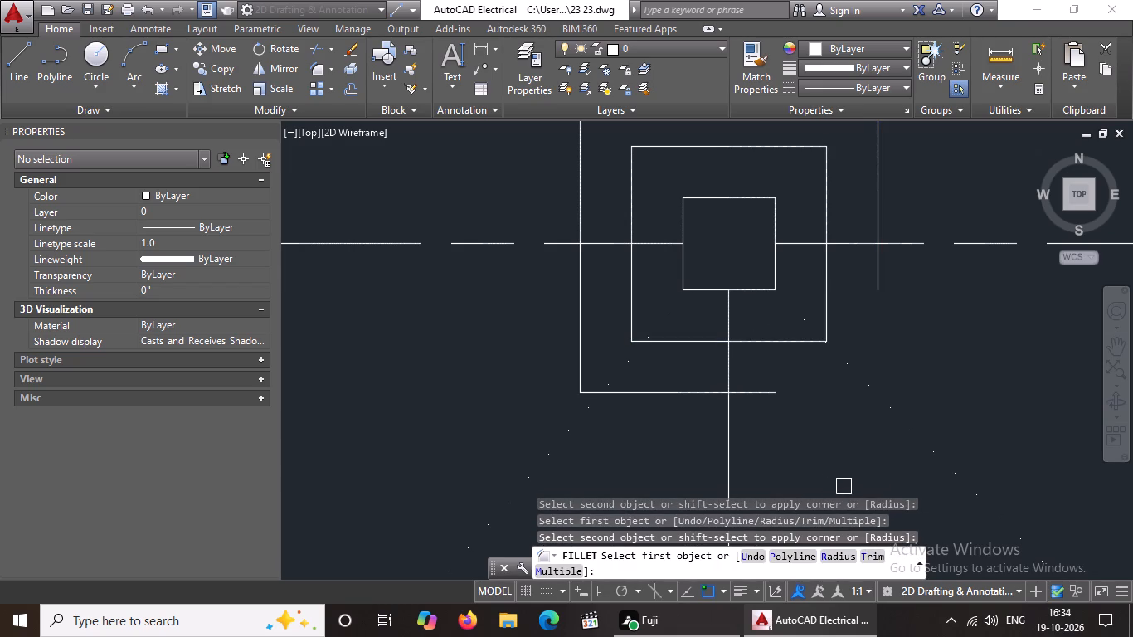
click(771, 396)
click(881, 273)
Fillet the lower-right corners of the inner and outer footing squares at the fifth column of the top row.
scroll(863, 303, down, 7)
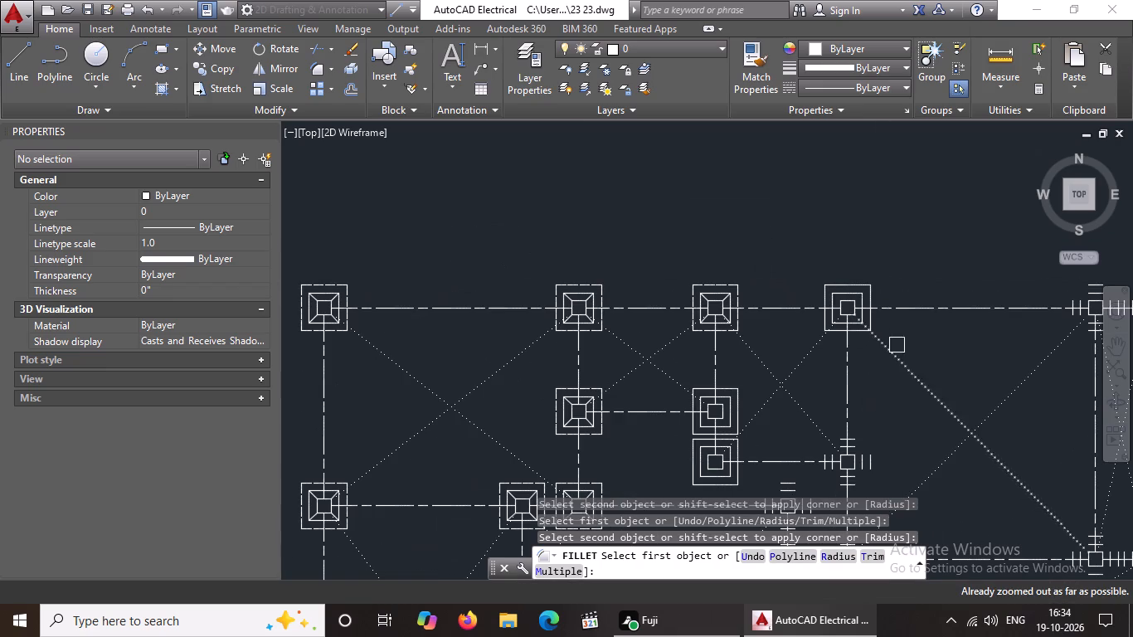
middle_drag(958, 356, 721, 347)
scroll(962, 294, up, 3)
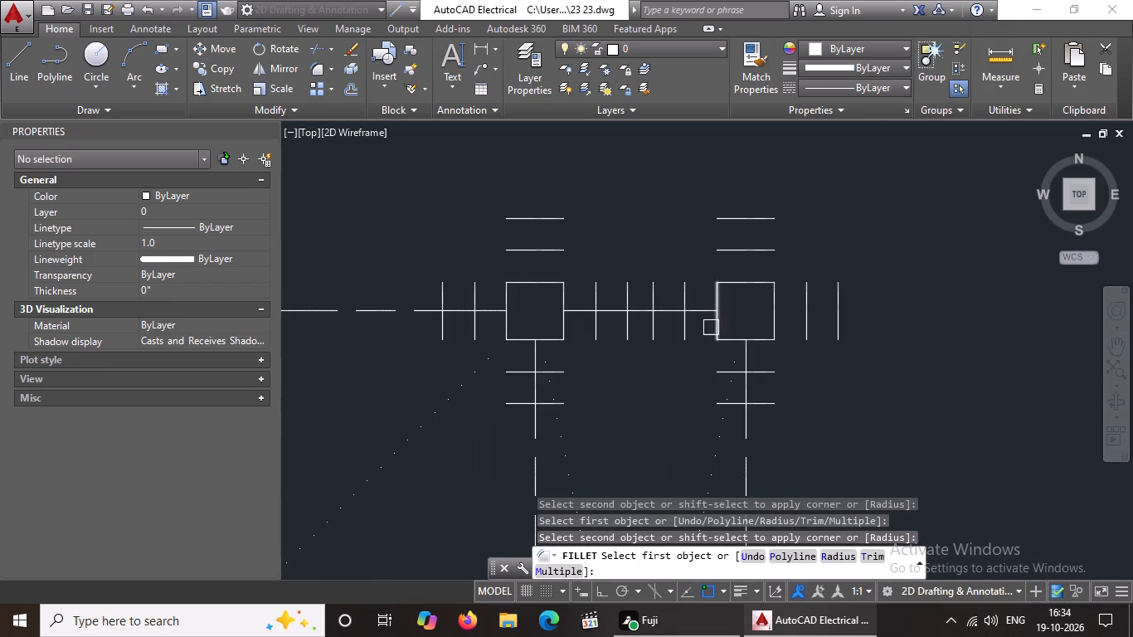
click(559, 371)
click(601, 338)
drag(565, 408, 573, 403)
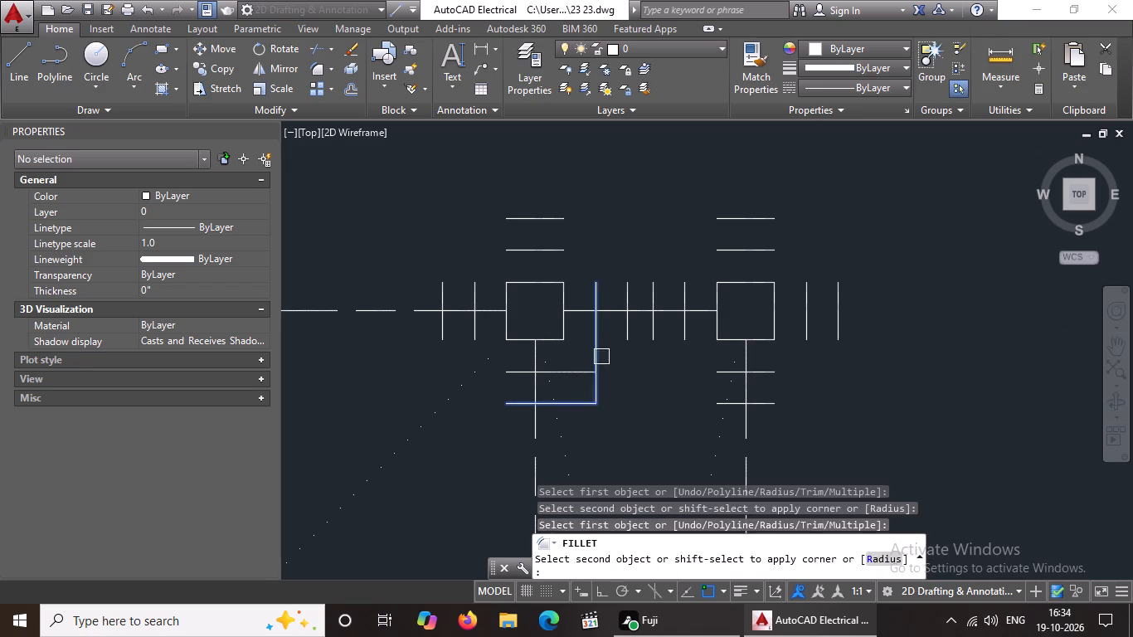
click(624, 336)
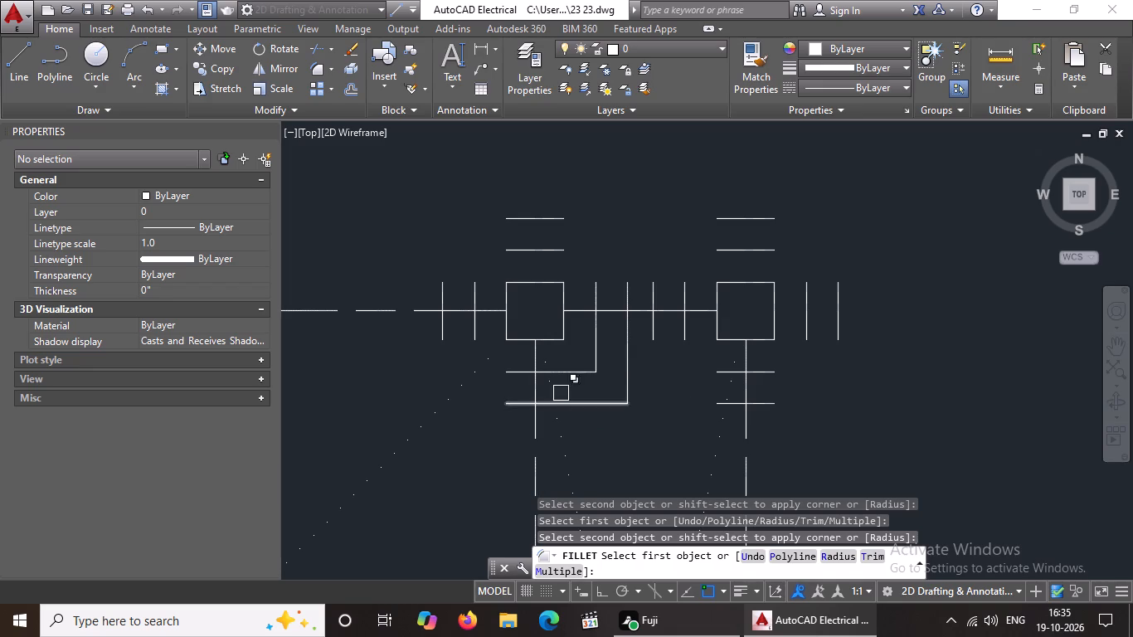
Fillet the lower-left, upper-left and upper-right corners of the inner footing square at the same top-row column.
drag(474, 330, 478, 340)
click(513, 370)
click(479, 295)
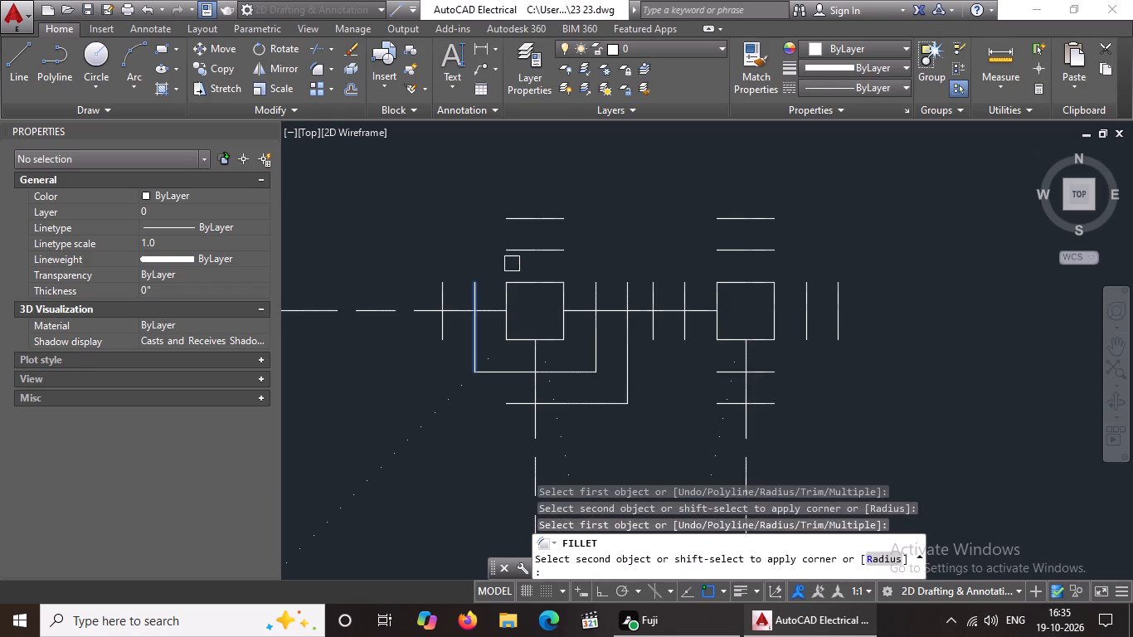
click(518, 252)
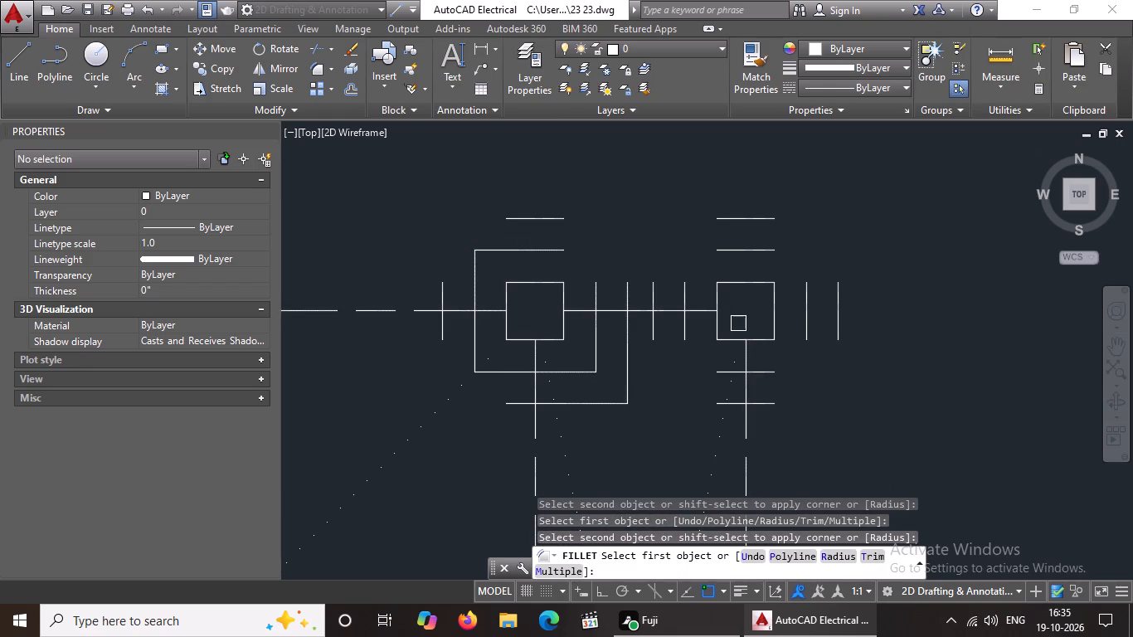
click(561, 254)
click(589, 293)
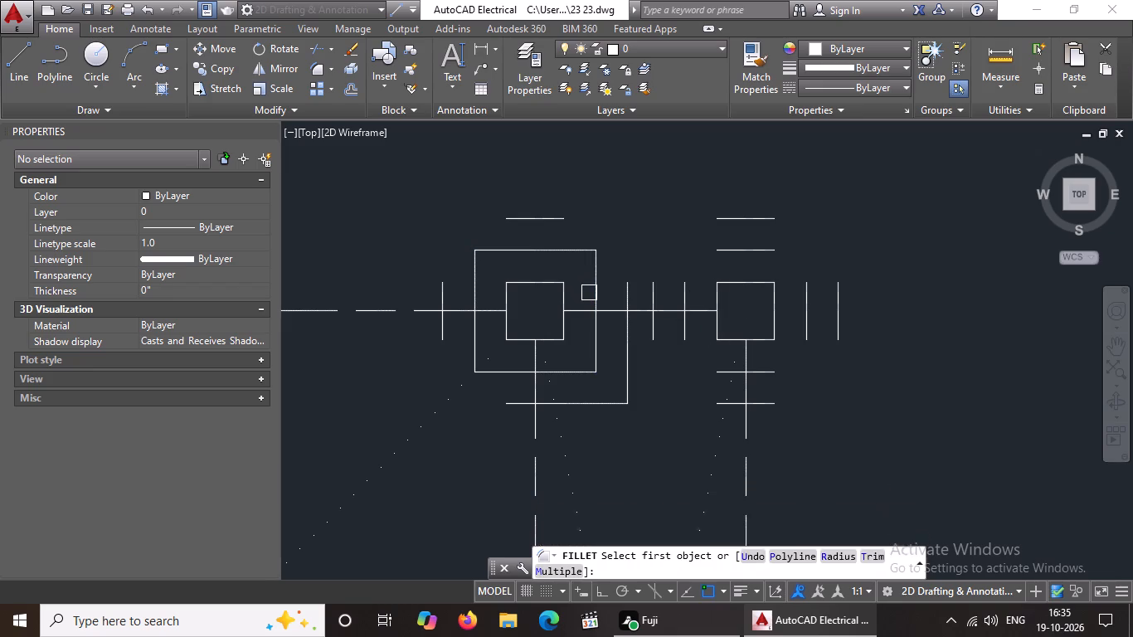
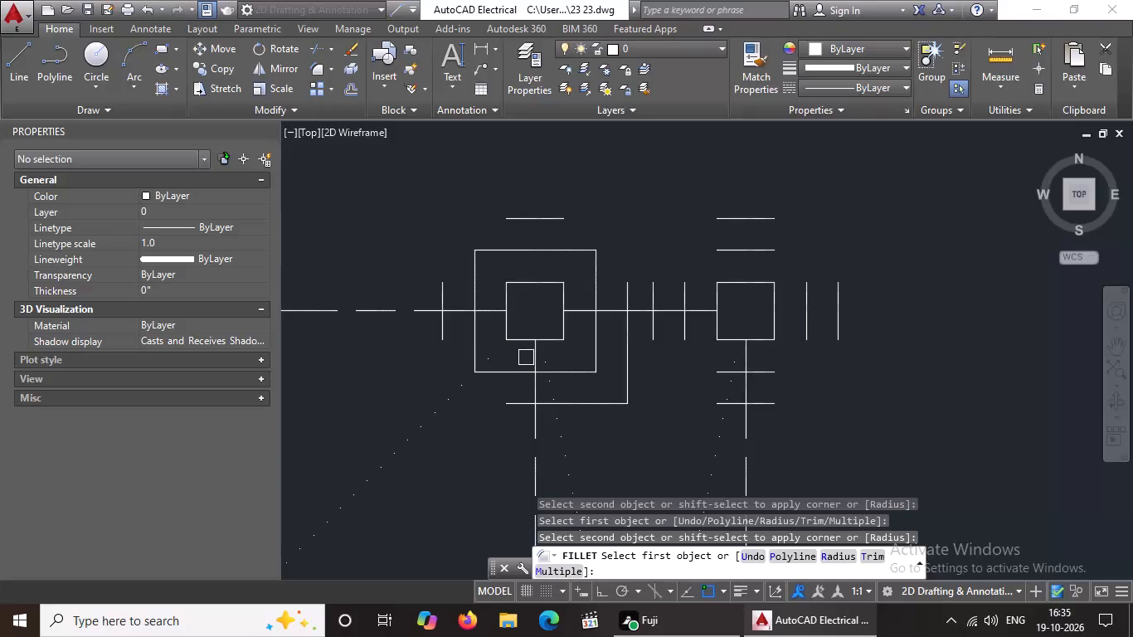
Fillet the lower-left, upper-left and upper-right corners of the outer footing square at the fifth column of the top row.
click(442, 325)
click(517, 403)
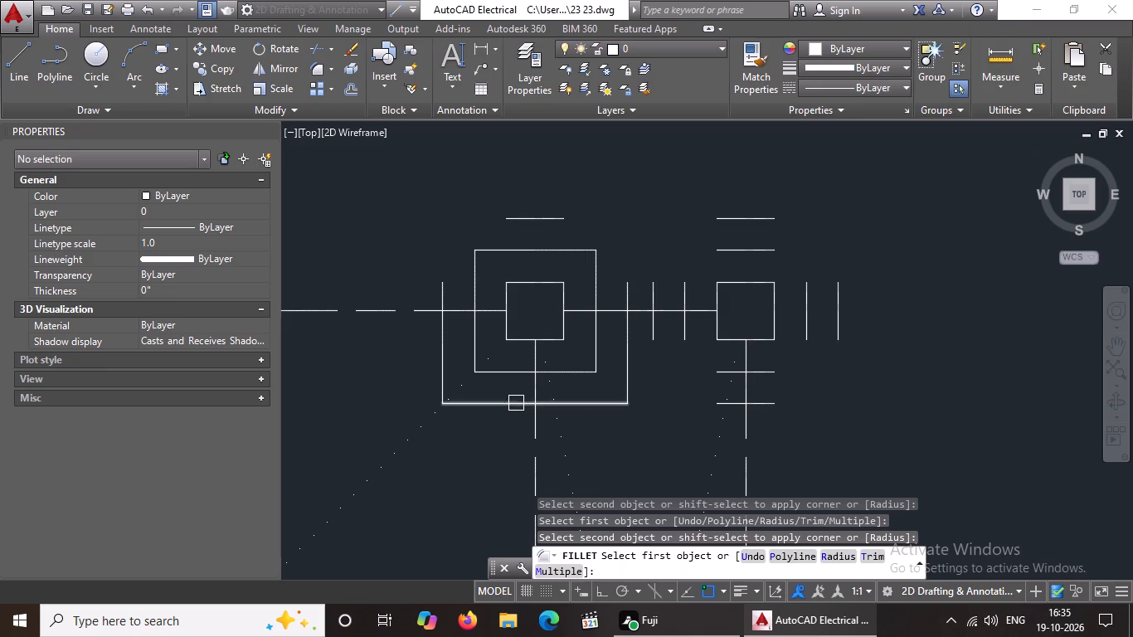
click(445, 285)
click(512, 215)
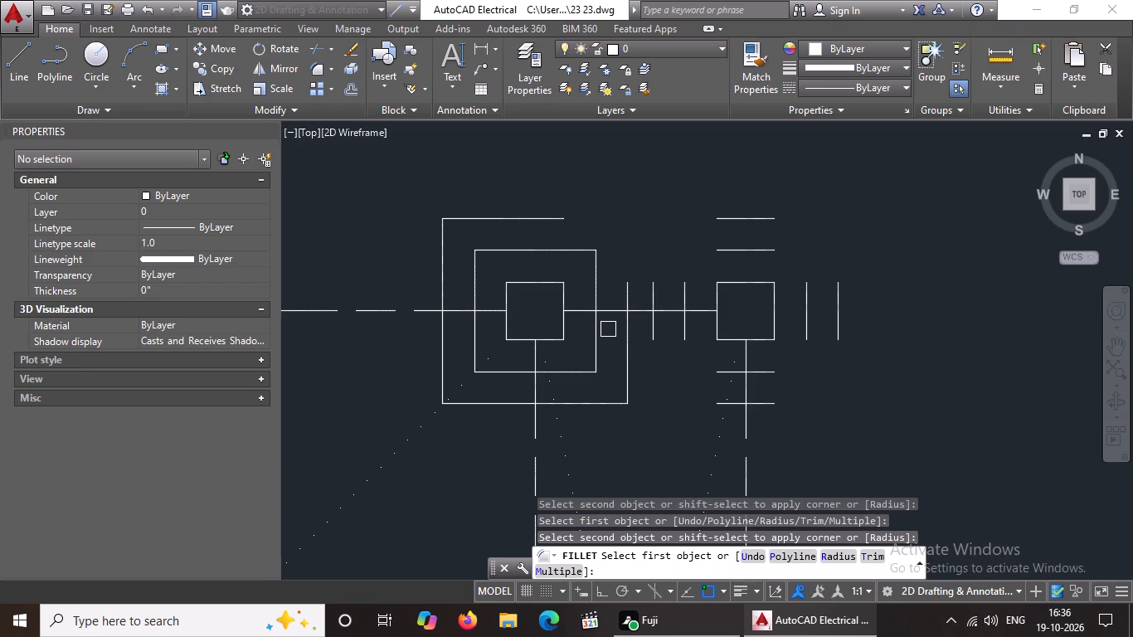
click(556, 221)
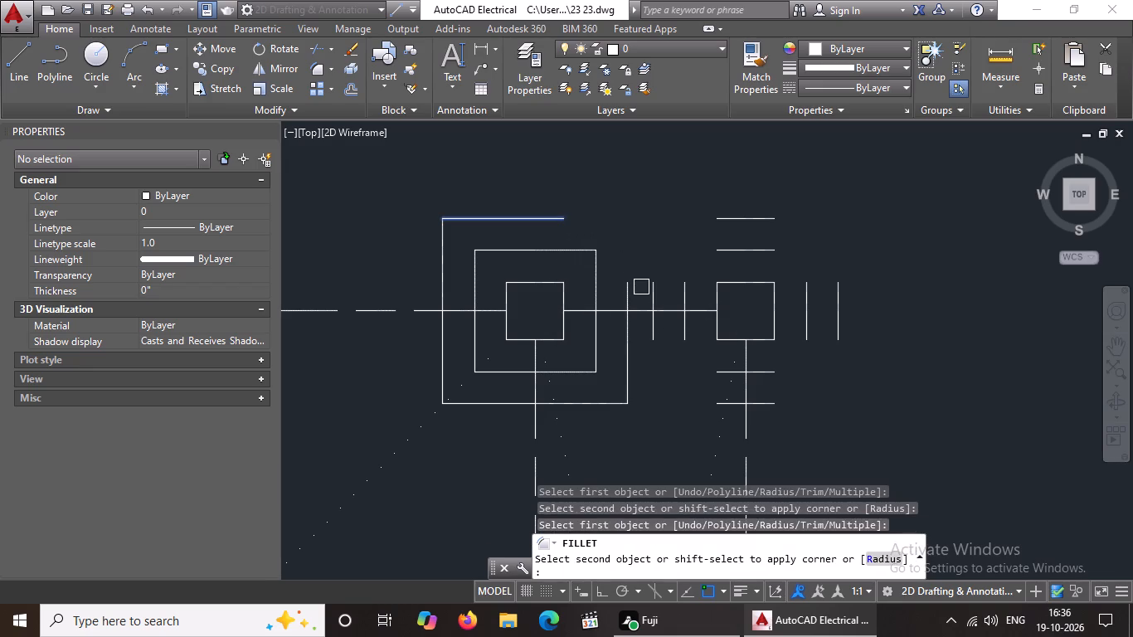
click(628, 294)
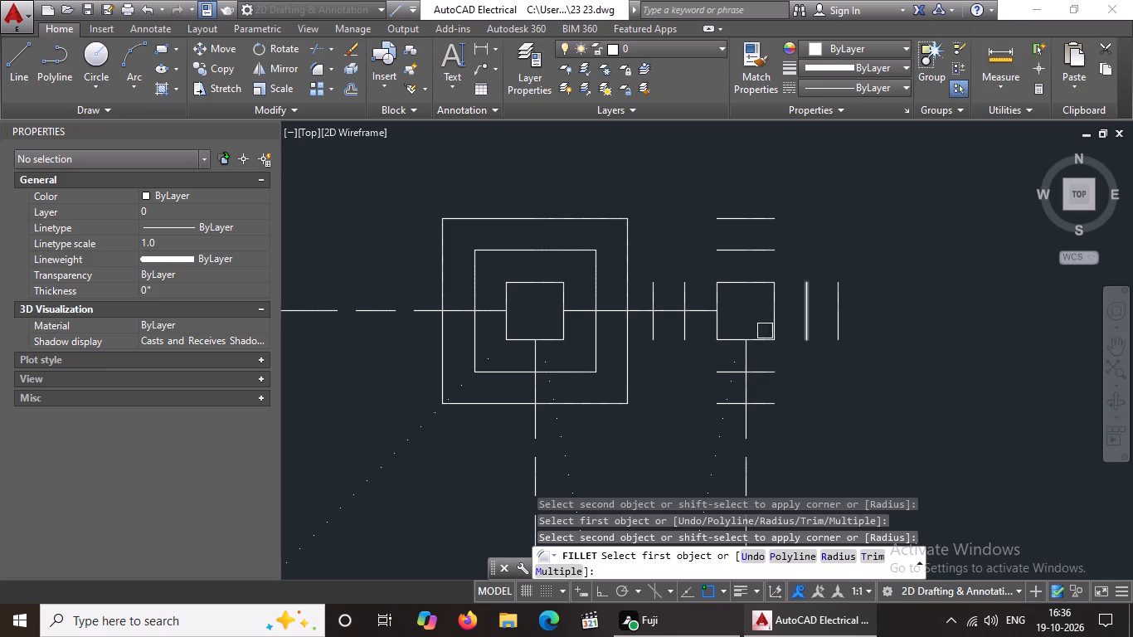
Fillet both left-hand corners of the inner and outer footing squares at the rightmost column of the top row.
click(688, 291)
click(721, 249)
click(686, 330)
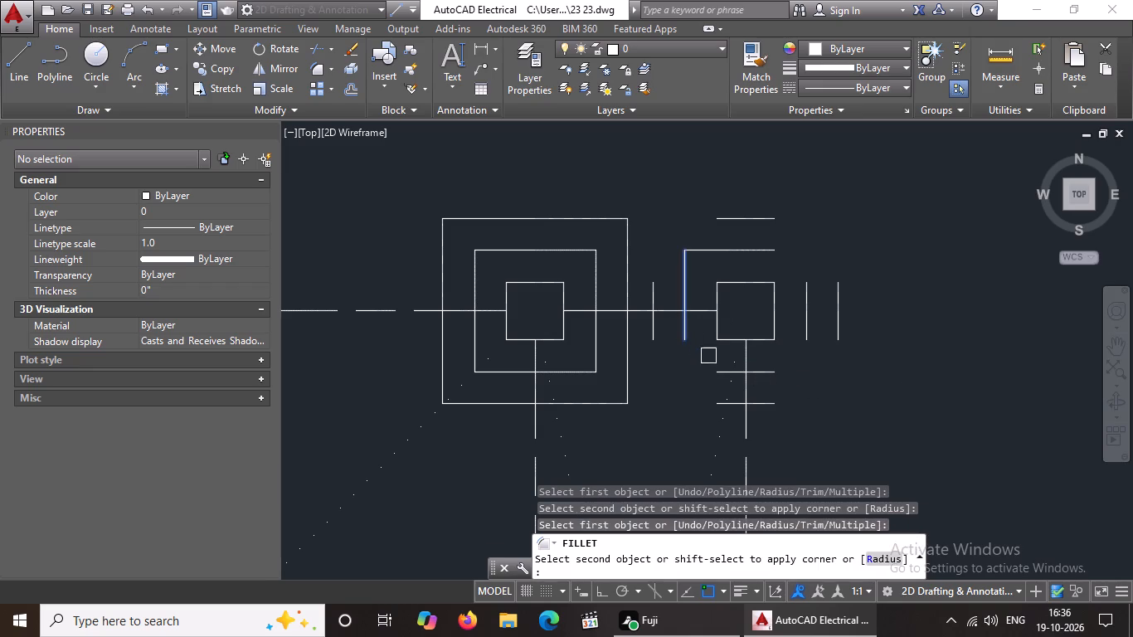
click(720, 371)
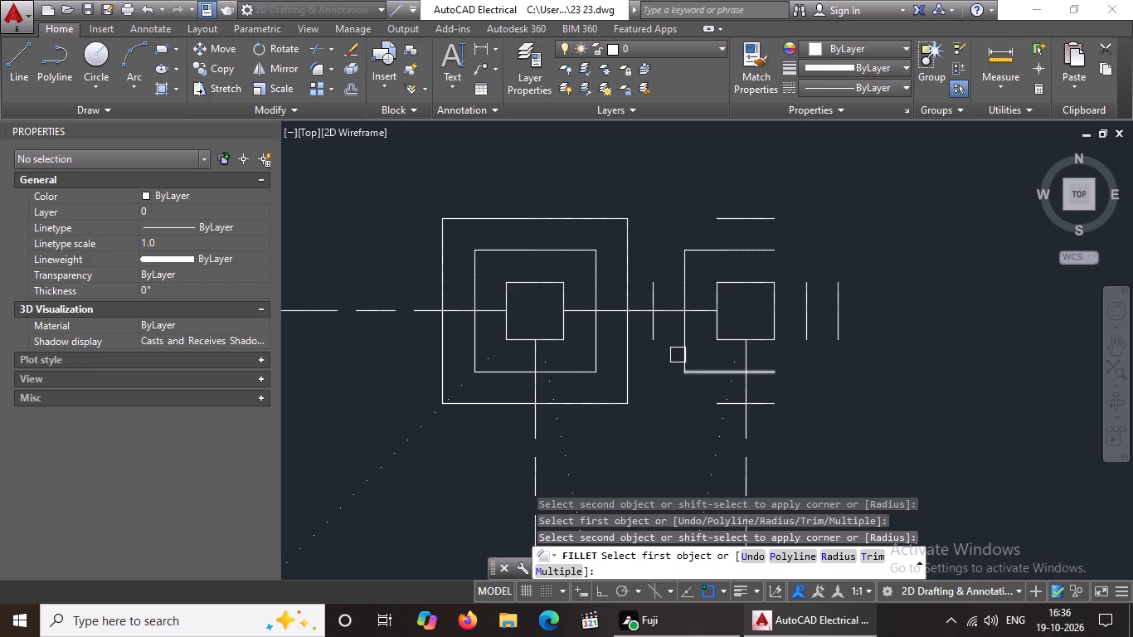
click(654, 342)
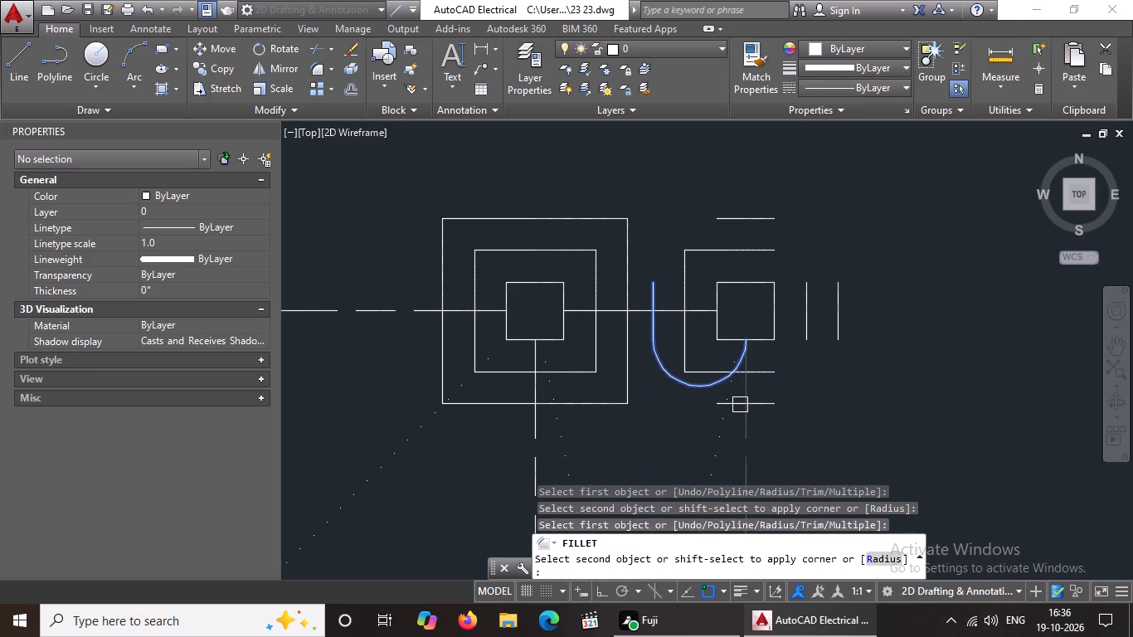
click(761, 403)
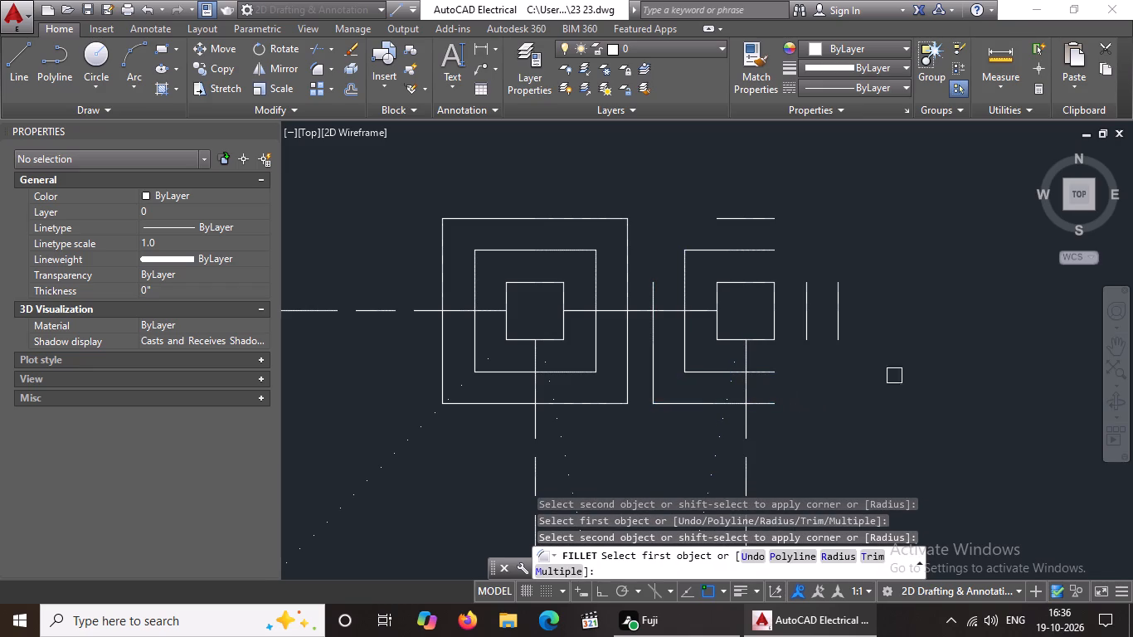
click(652, 294)
click(717, 221)
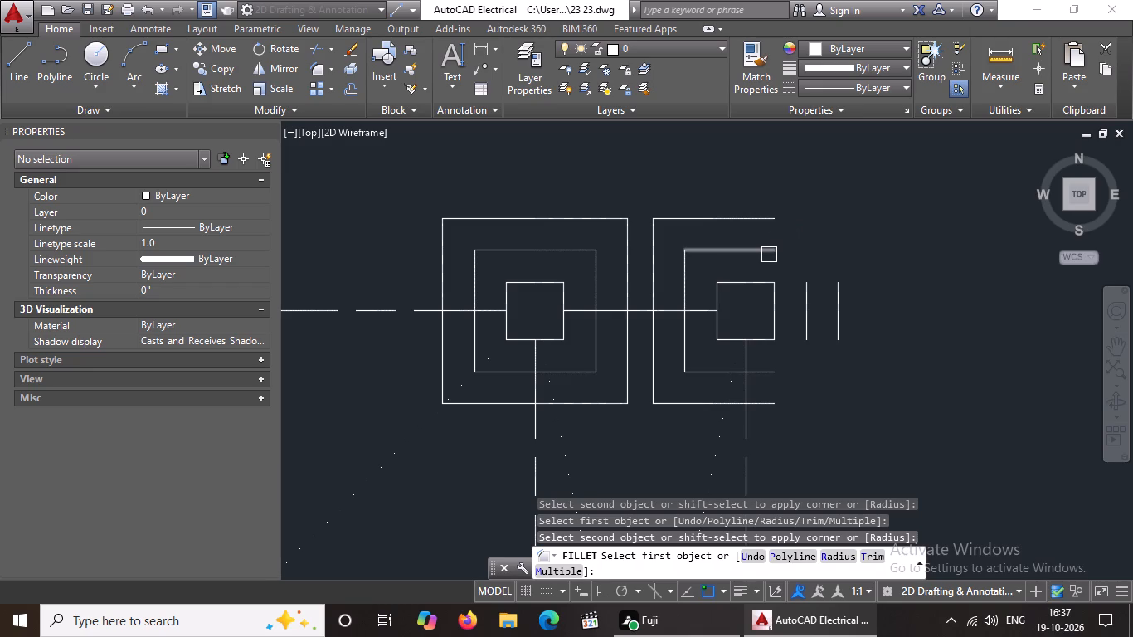
Fillet both right-hand corners of the inner and outer footing squares at the rightmost column of the top row.
click(768, 255)
click(807, 304)
click(770, 372)
click(806, 331)
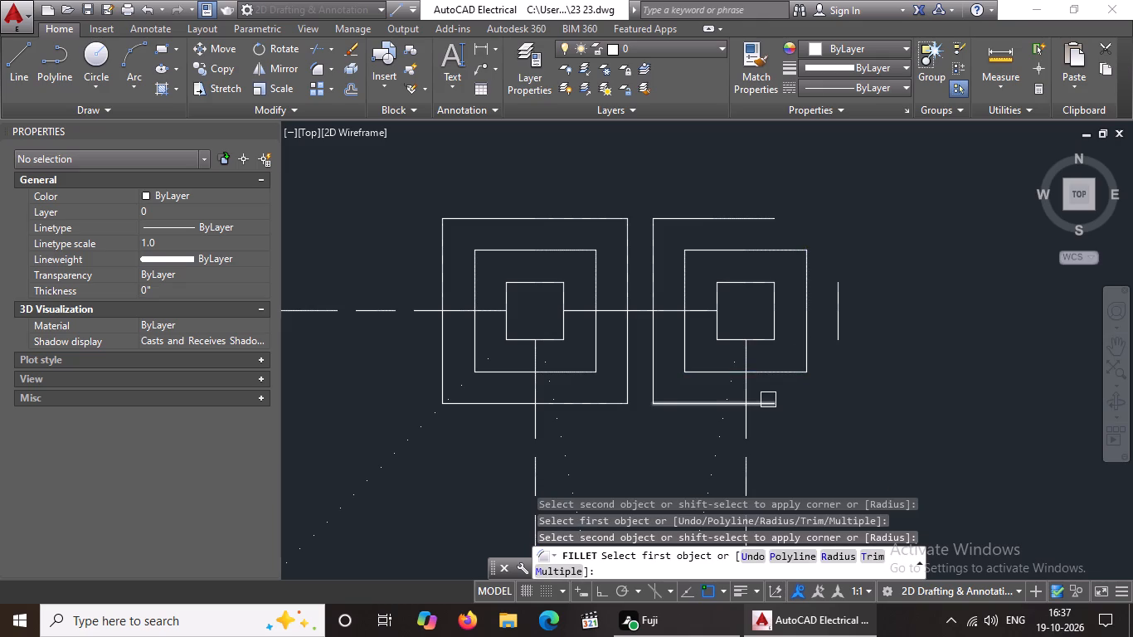
click(768, 400)
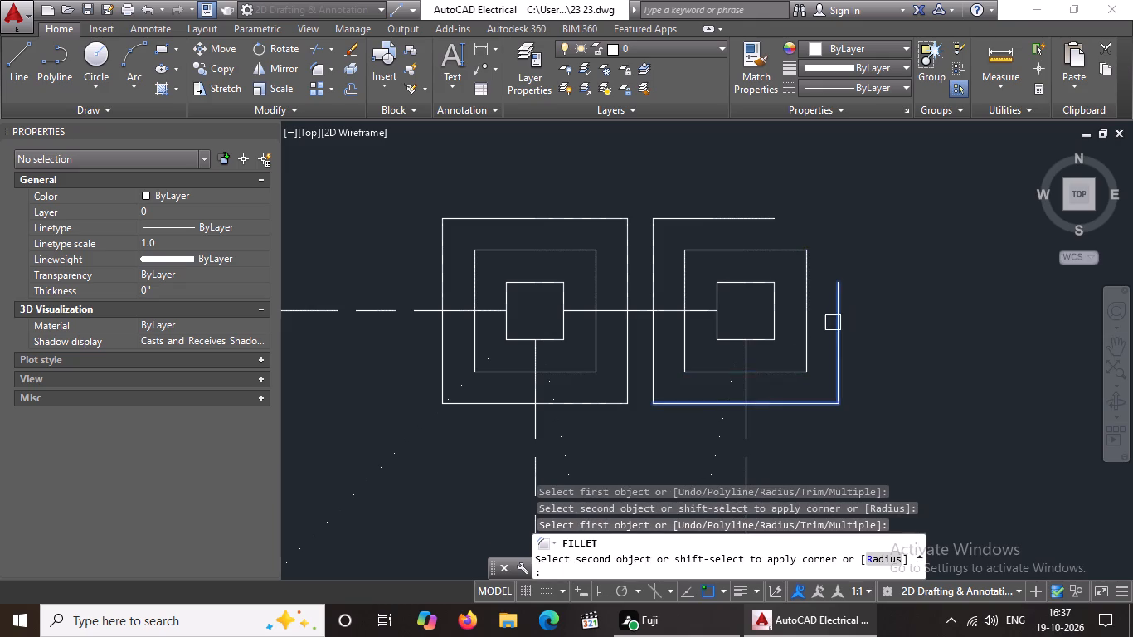
click(833, 323)
click(745, 221)
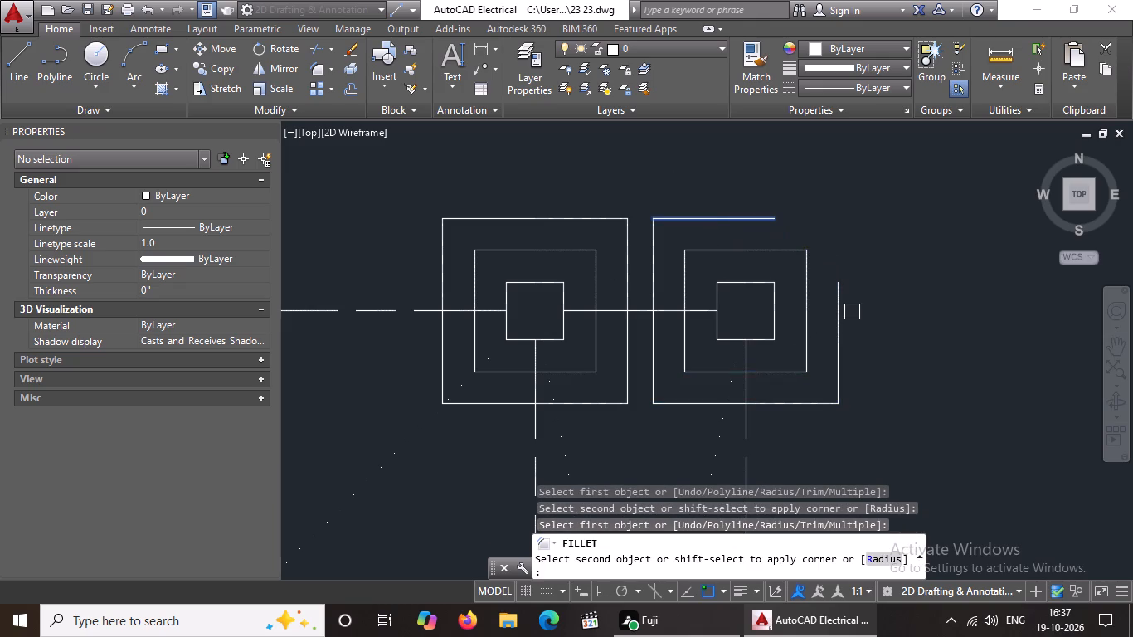
click(840, 312)
Fillet both upper corners of the inner and outer footing squares at the column directly below the top row's rightmost column.
scroll(845, 283, down, 6)
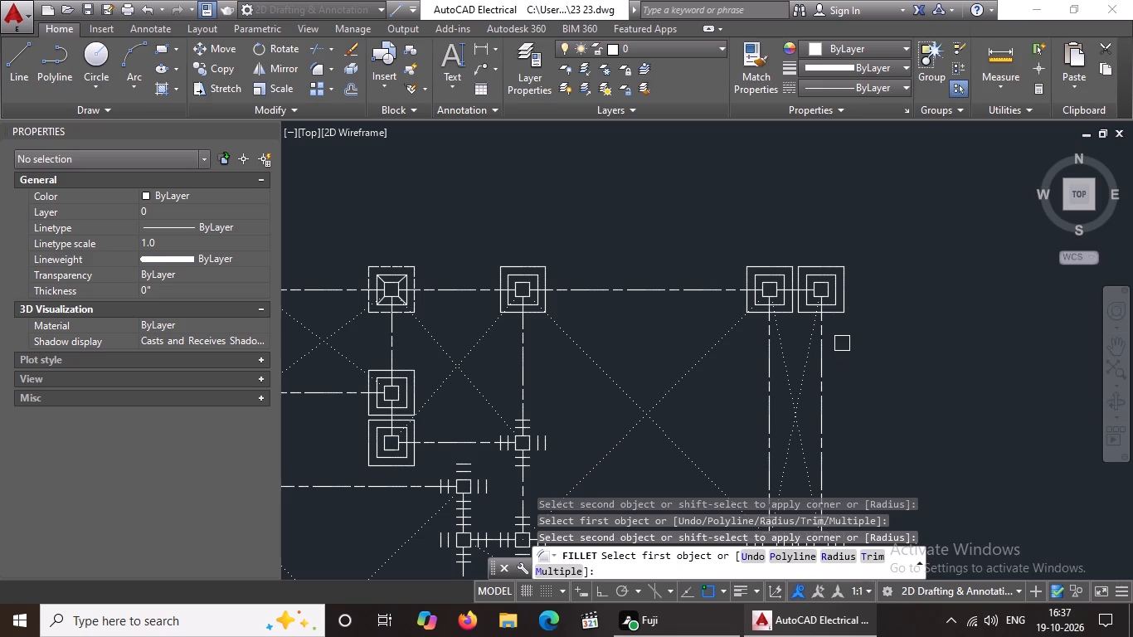
scroll(842, 343, down, 3)
middle_drag(659, 396, 868, 282)
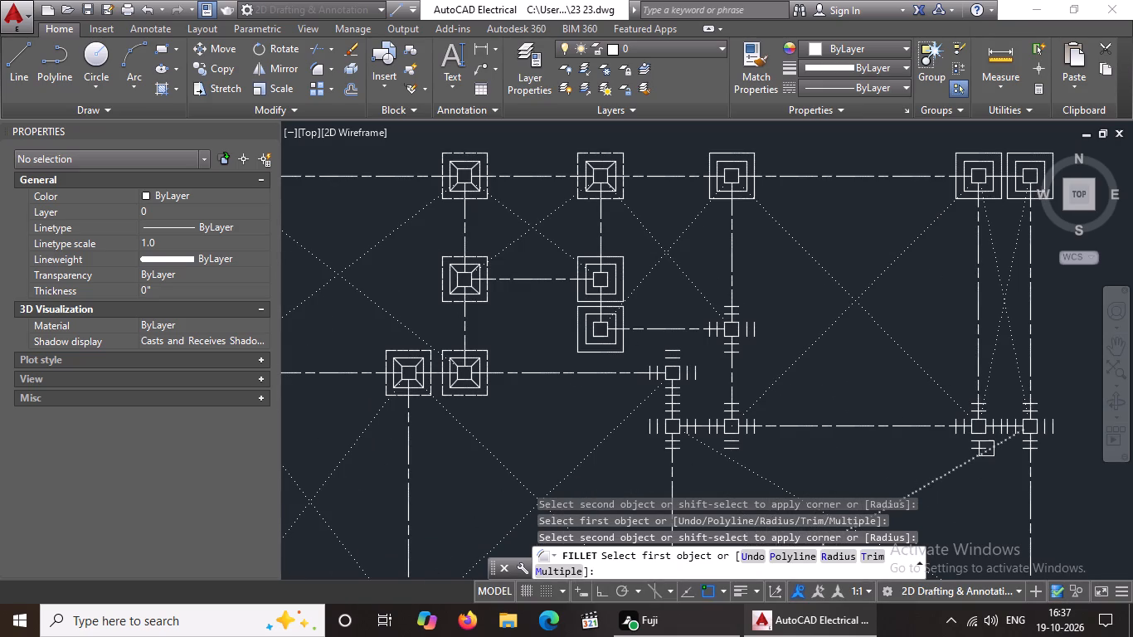
middle_drag(988, 421, 804, 385)
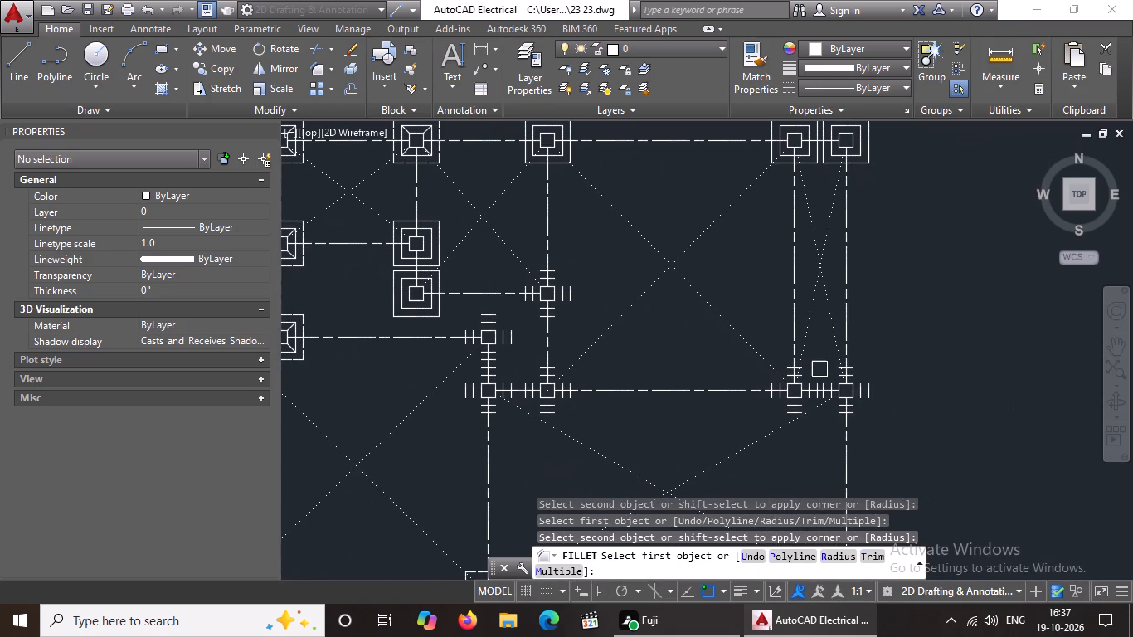
scroll(879, 395, up, 3)
click(763, 323)
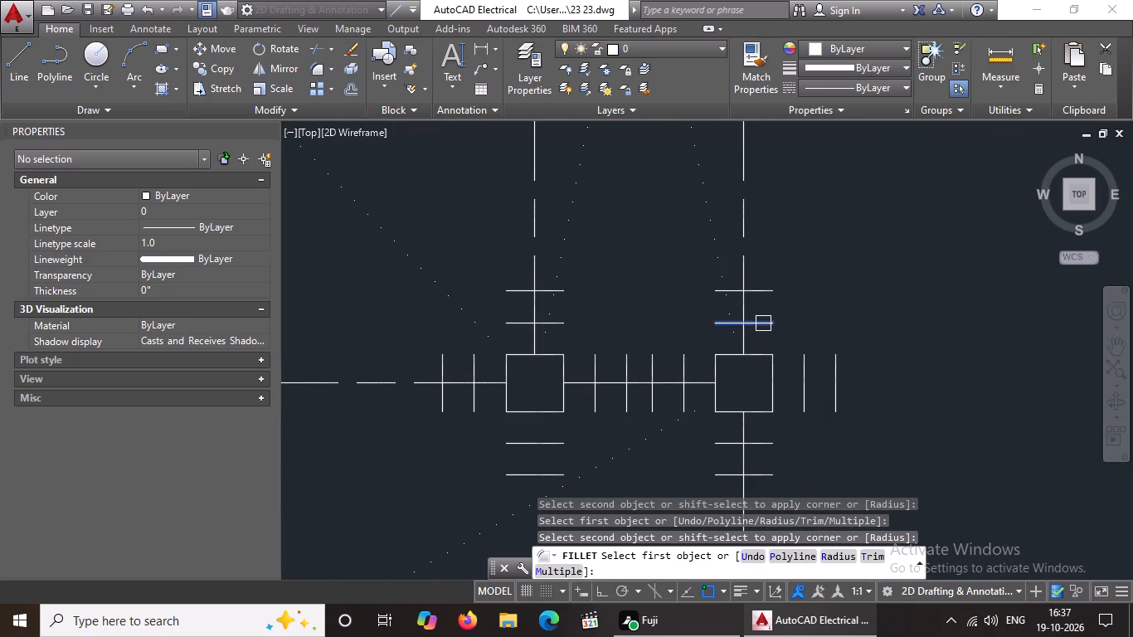
click(798, 370)
click(678, 362)
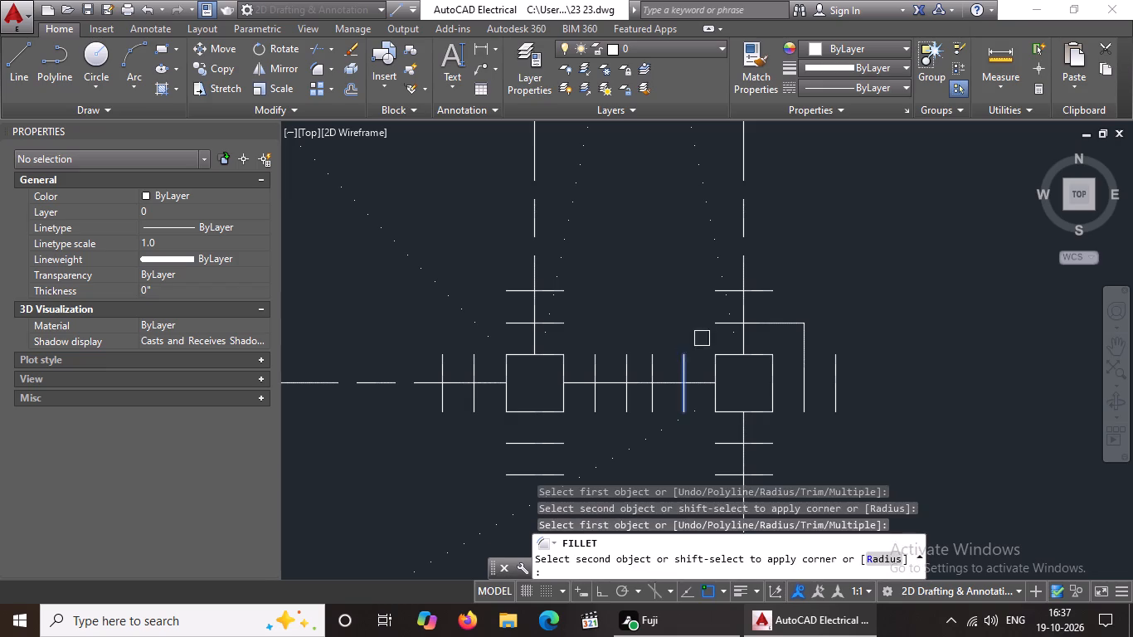
click(716, 324)
drag(649, 361, 655, 351)
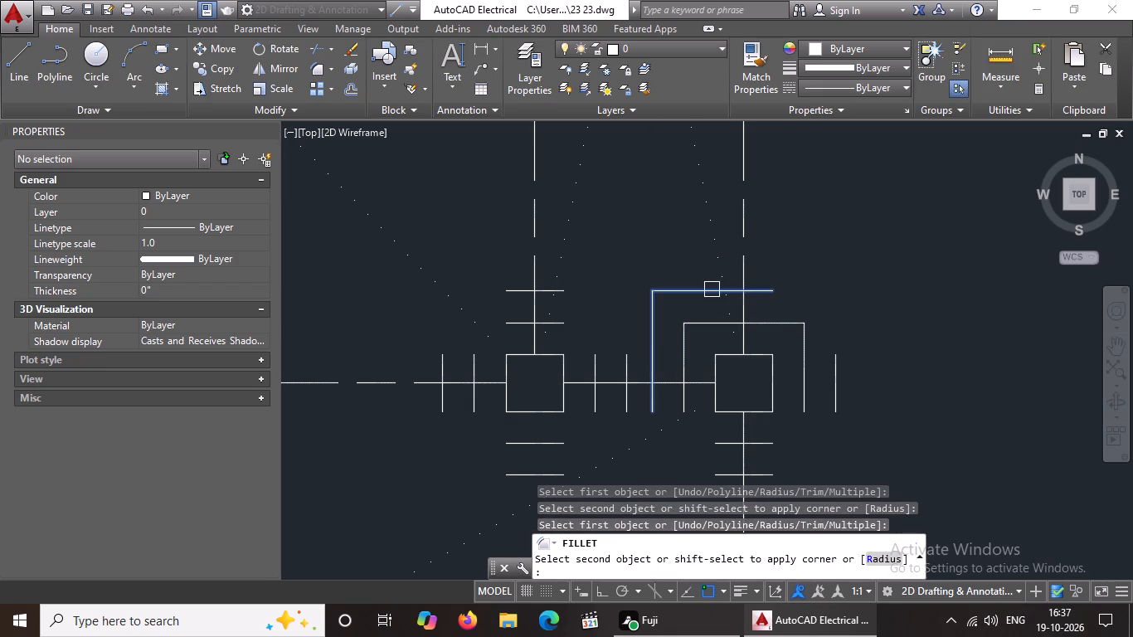
click(712, 289)
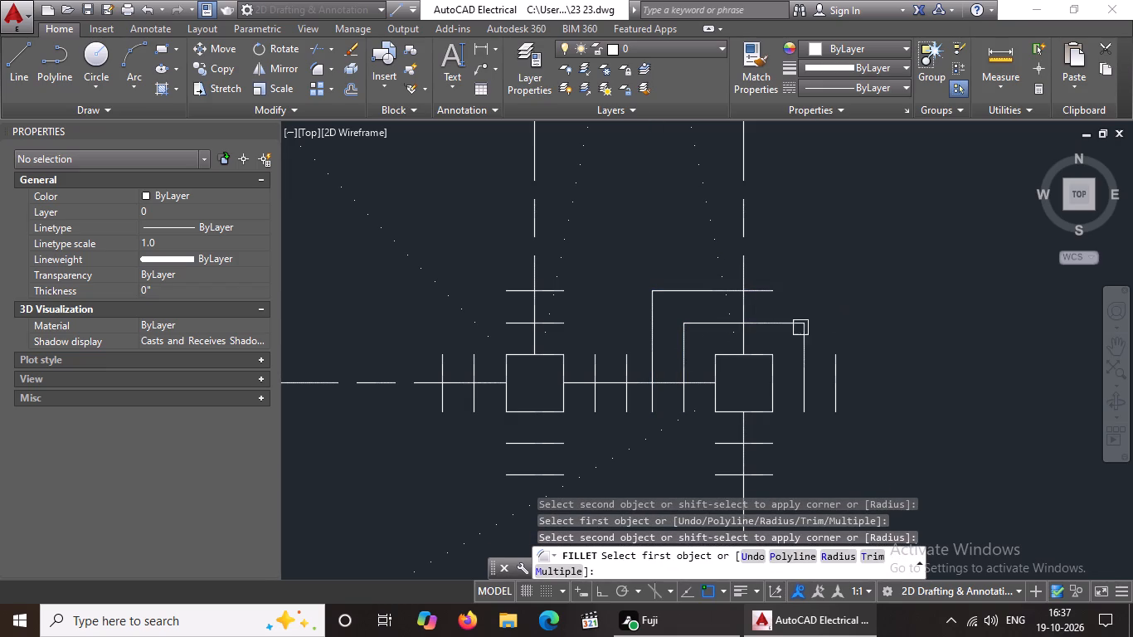
click(775, 294)
click(836, 365)
Fillet both lower corners of the inner and outer footing squares at that same column below the top row's rightmost one.
click(758, 445)
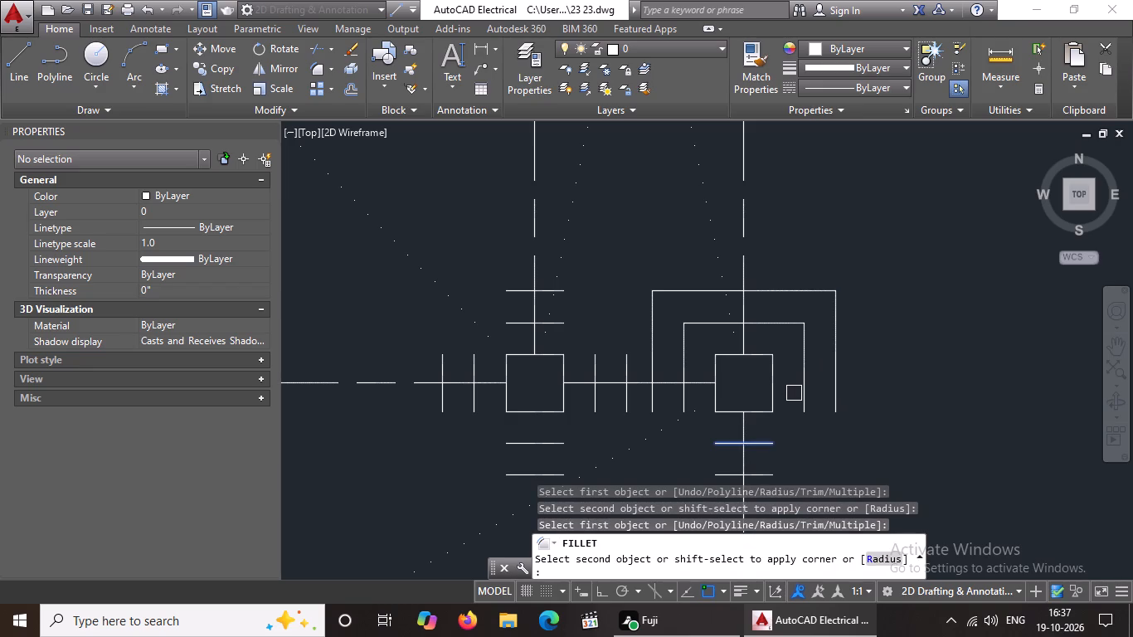
click(797, 396)
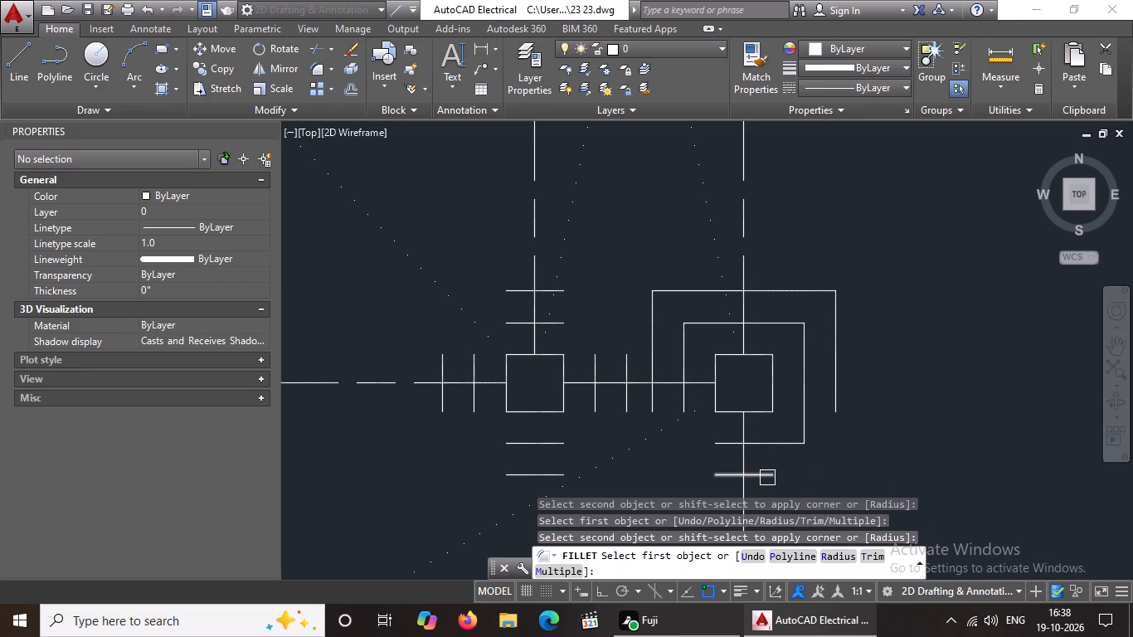
drag(767, 478, 785, 469)
click(838, 399)
click(683, 394)
click(714, 440)
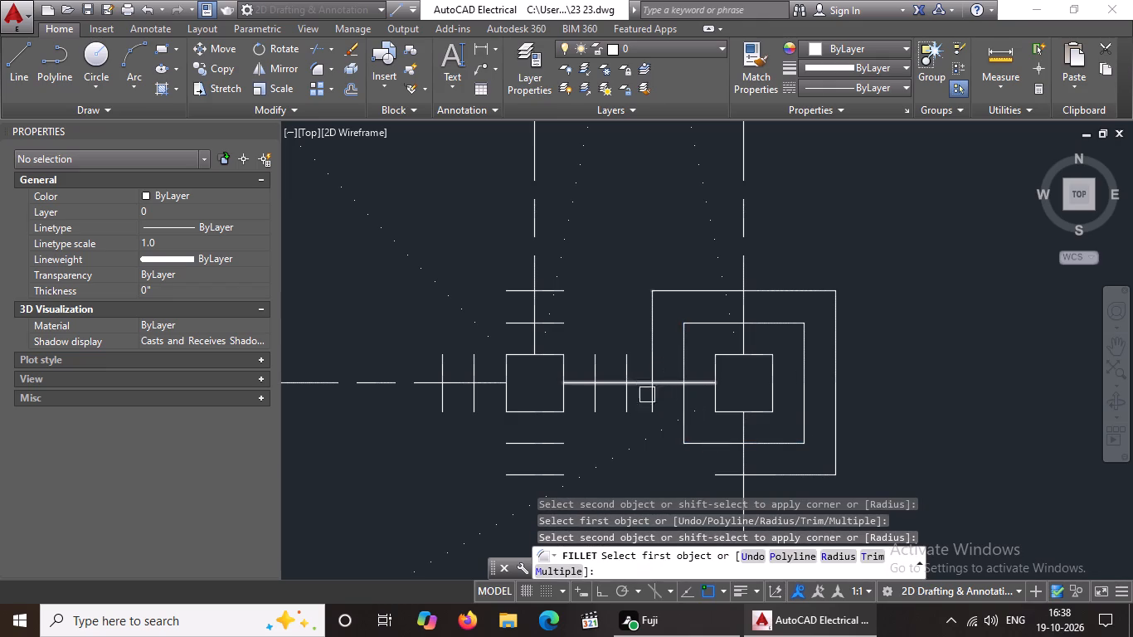
click(649, 399)
click(726, 470)
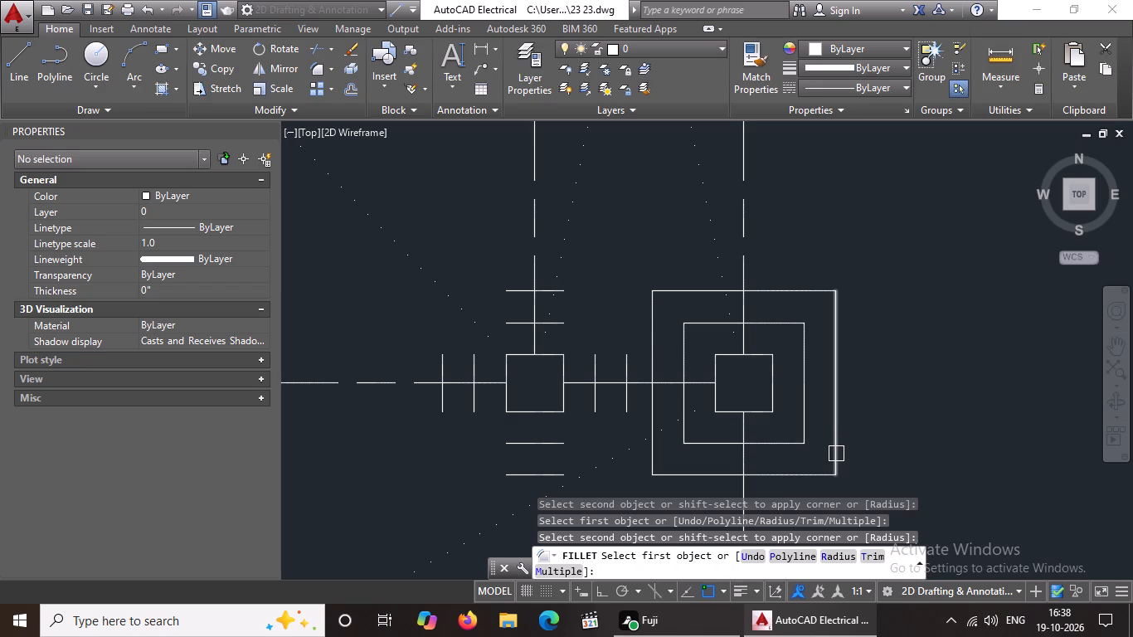
Fillet both left-hand corners of the inner and outer footing squares at the column immediately left of that completed lower-right column.
scroll(819, 369, down, 3)
scroll(731, 361, up, 3)
click(752, 385)
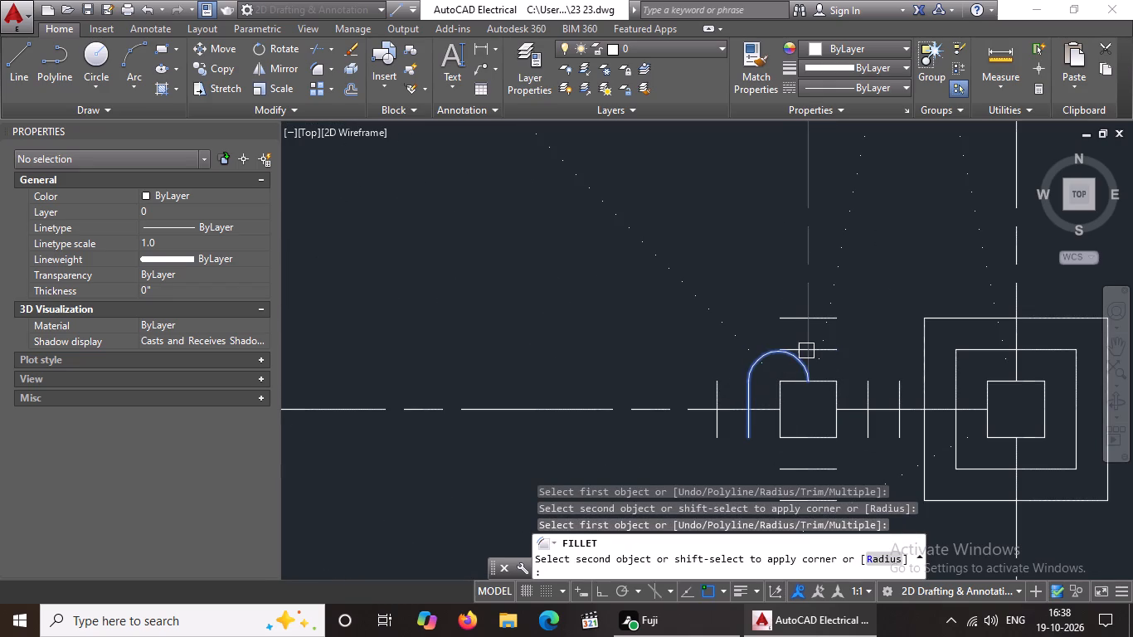
click(788, 348)
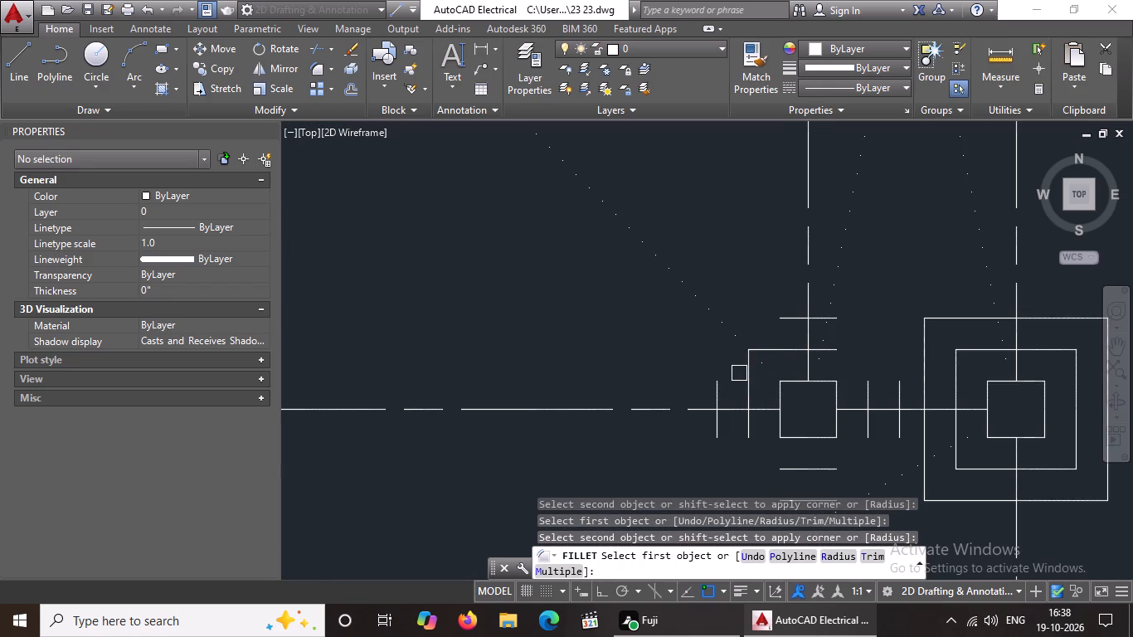
click(713, 387)
click(778, 318)
click(754, 432)
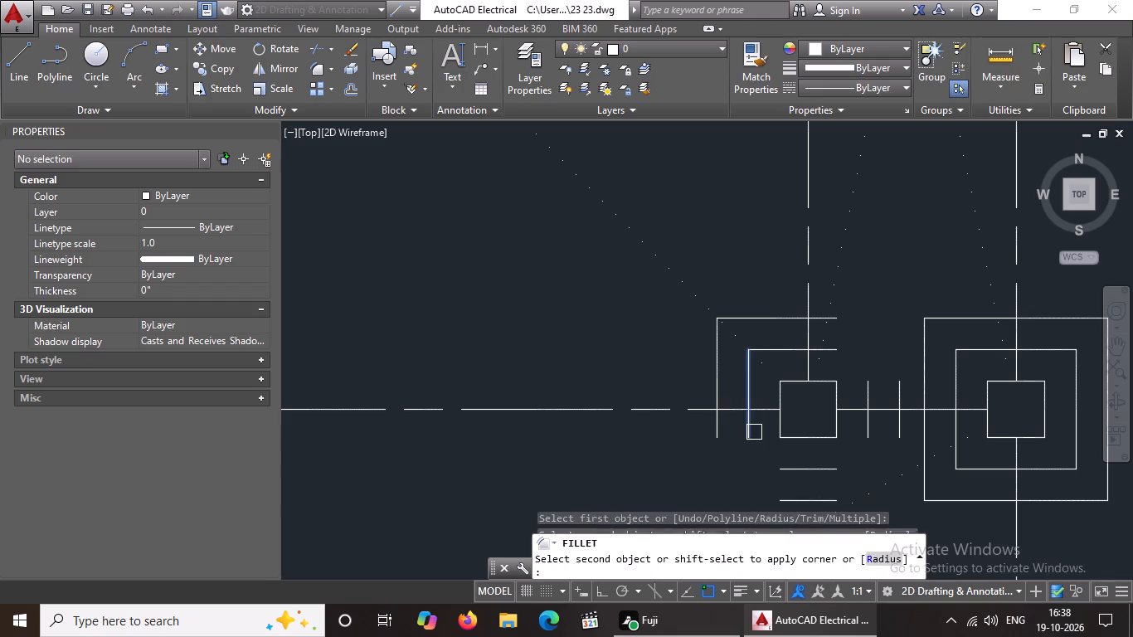
click(790, 464)
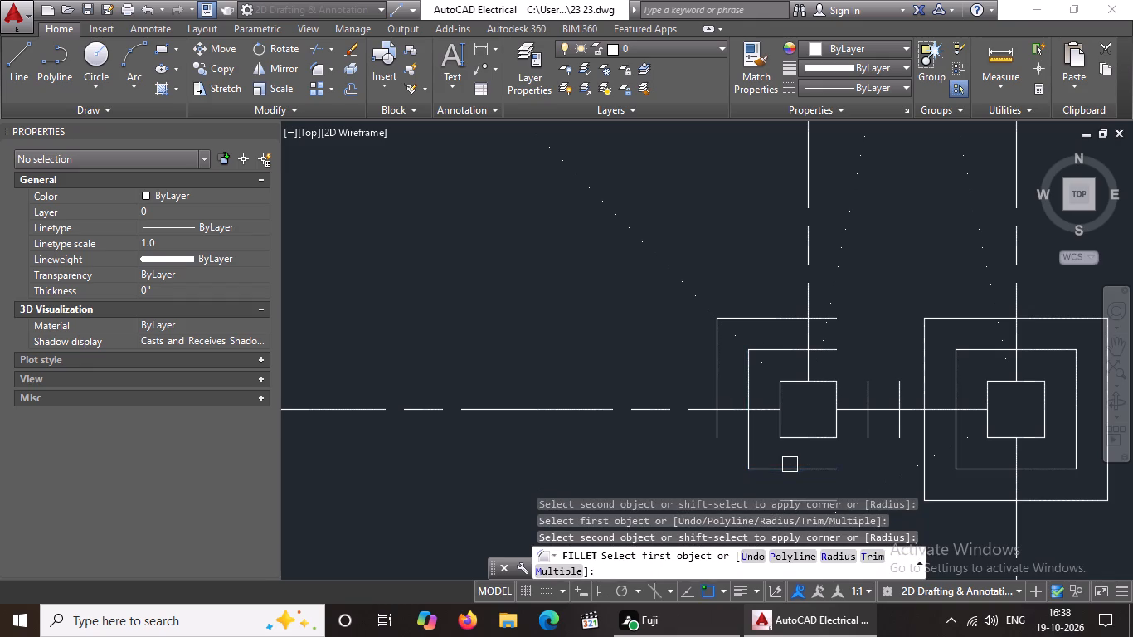
scroll(790, 459, down, 2)
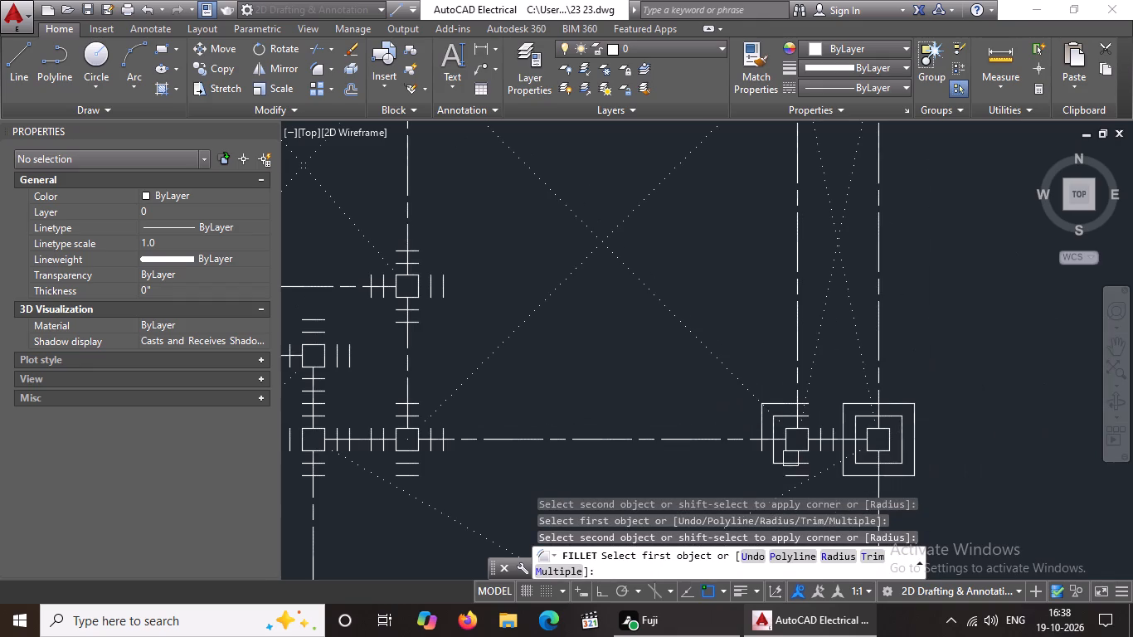
scroll(790, 486, up, 2)
click(713, 395)
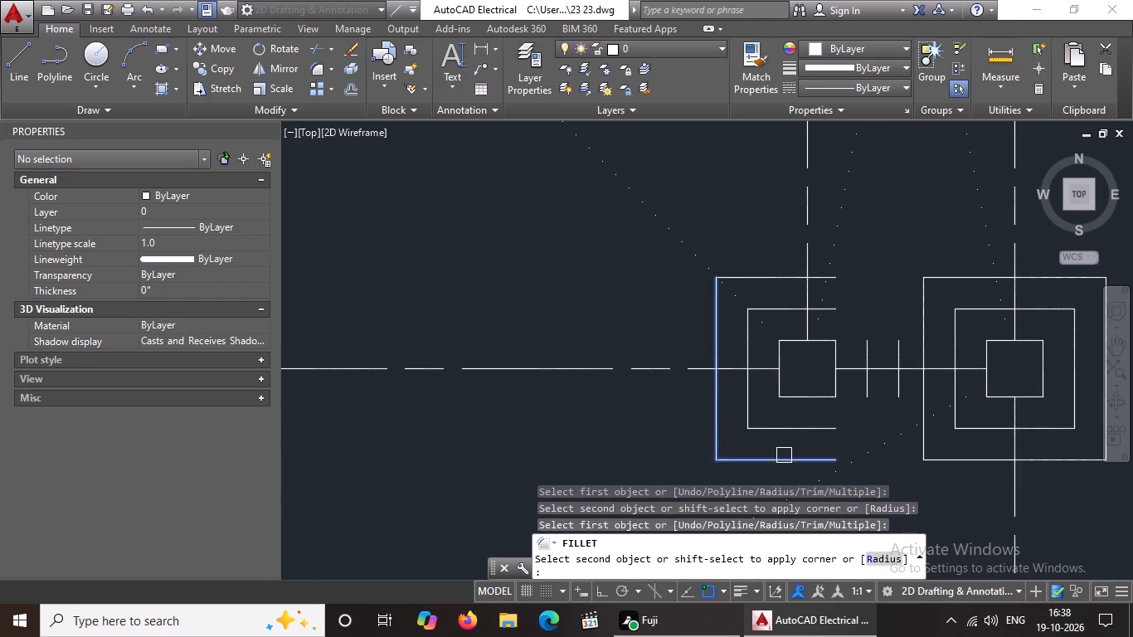
click(785, 458)
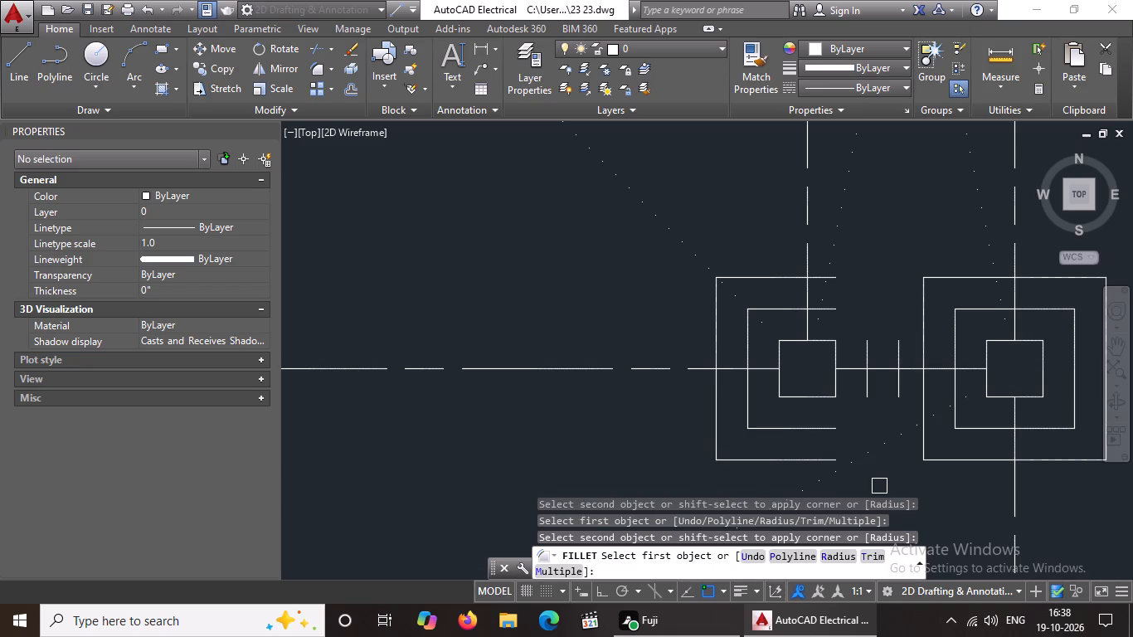
Fillet both right-hand corners of the inner and outer footing squares at that same column beside the completed rightmost one.
scroll(873, 465, down, 1)
click(848, 438)
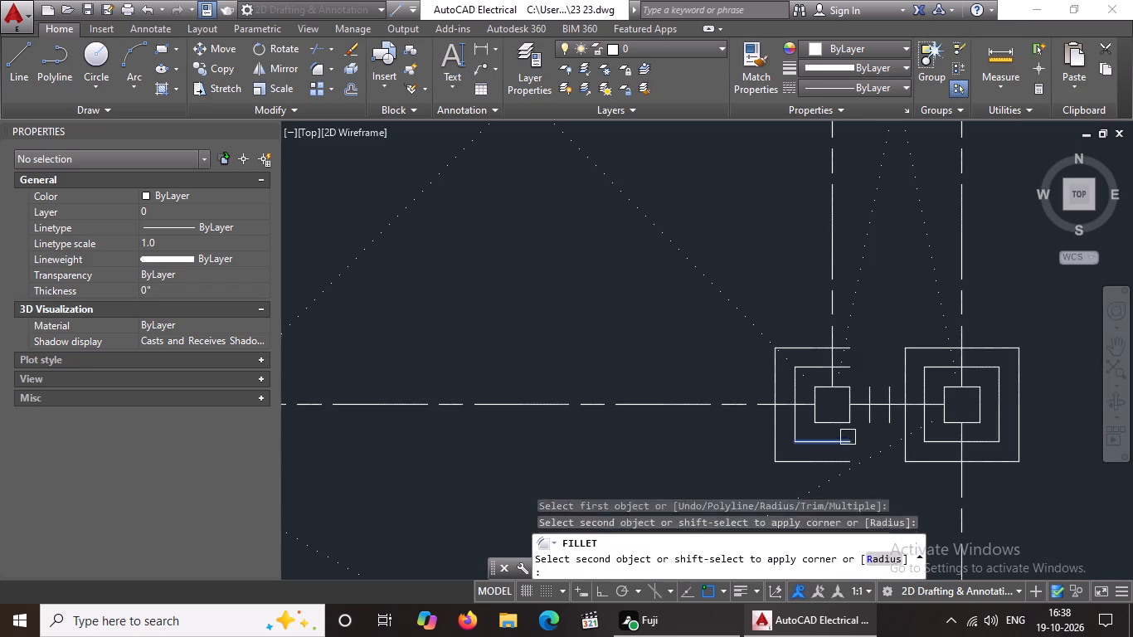
click(868, 418)
scroll(858, 373, up, 2)
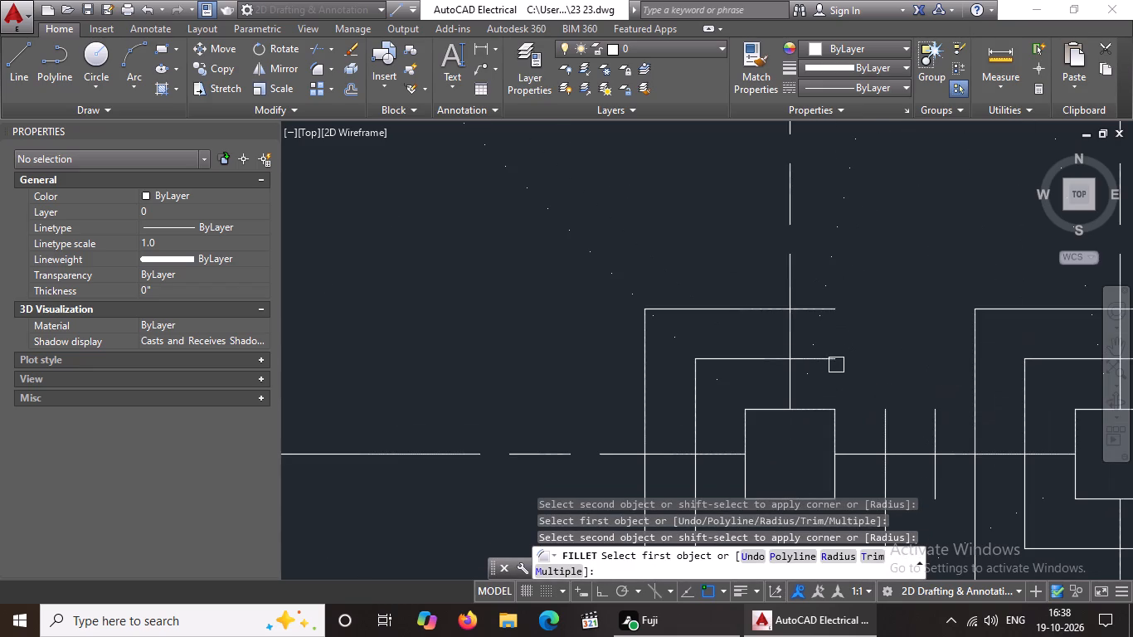
click(834, 364)
click(883, 425)
click(837, 311)
click(936, 416)
scroll(935, 387, down, 3)
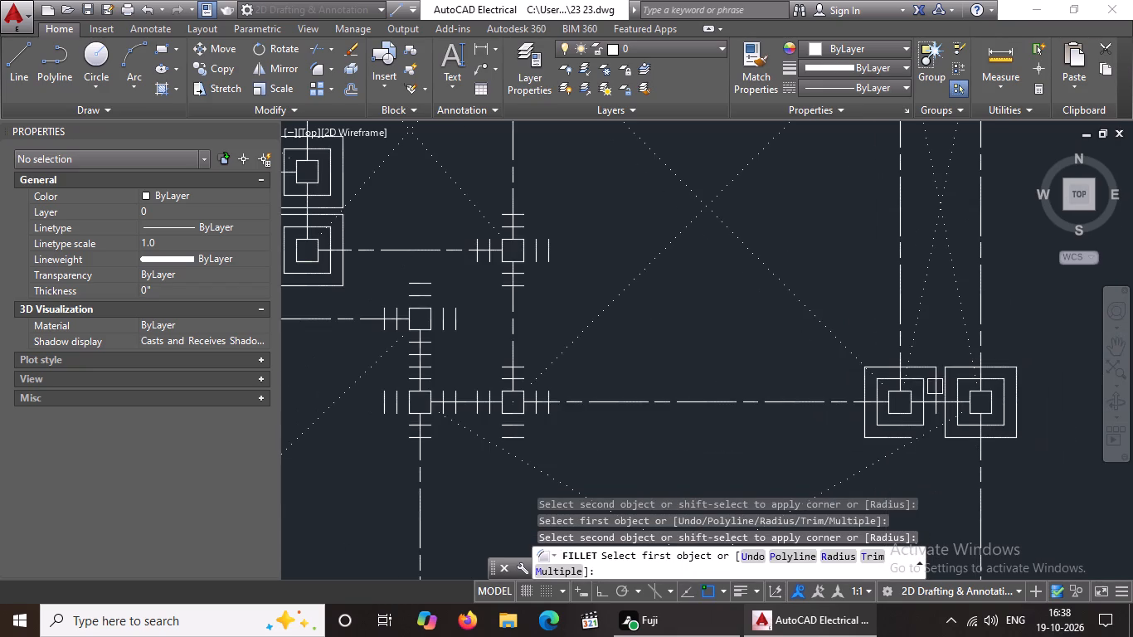
scroll(951, 489, up, 3)
drag(769, 280, 777, 278)
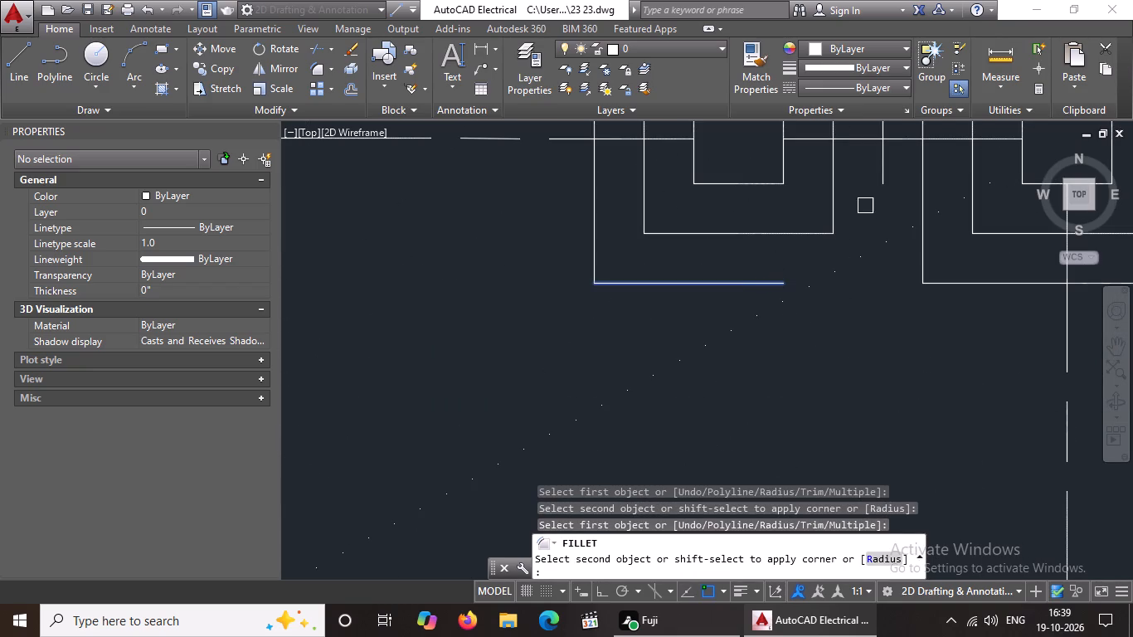
click(876, 176)
Fillet both lower corners of the inner and outer footing squares at the third column from the right on the same beam line.
scroll(894, 253, down, 4)
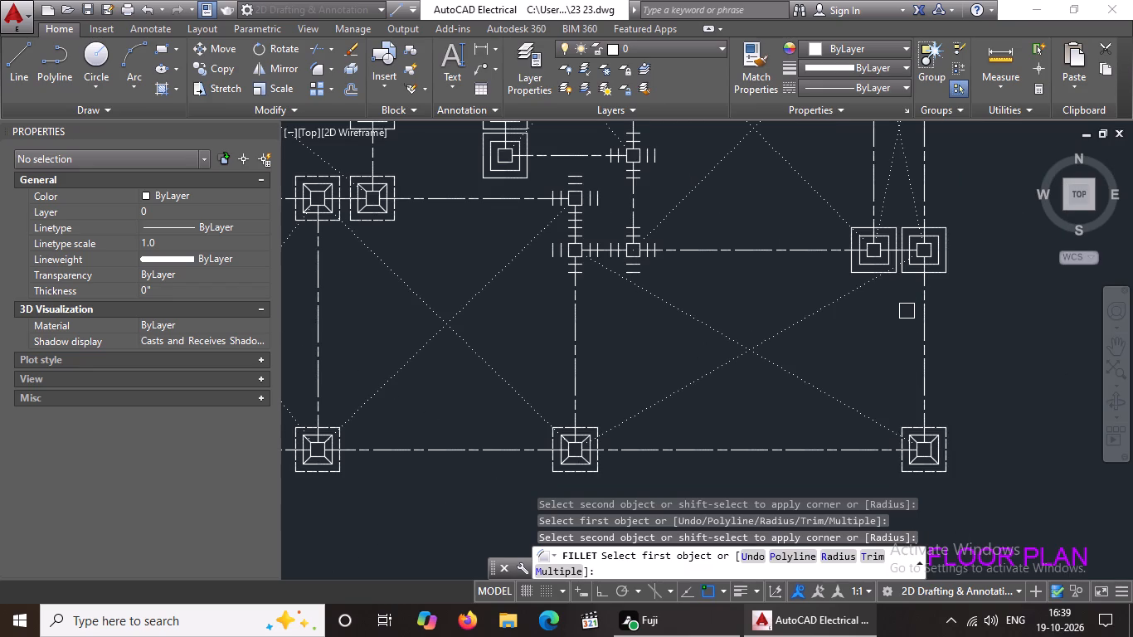
middle_drag(672, 279, 771, 404)
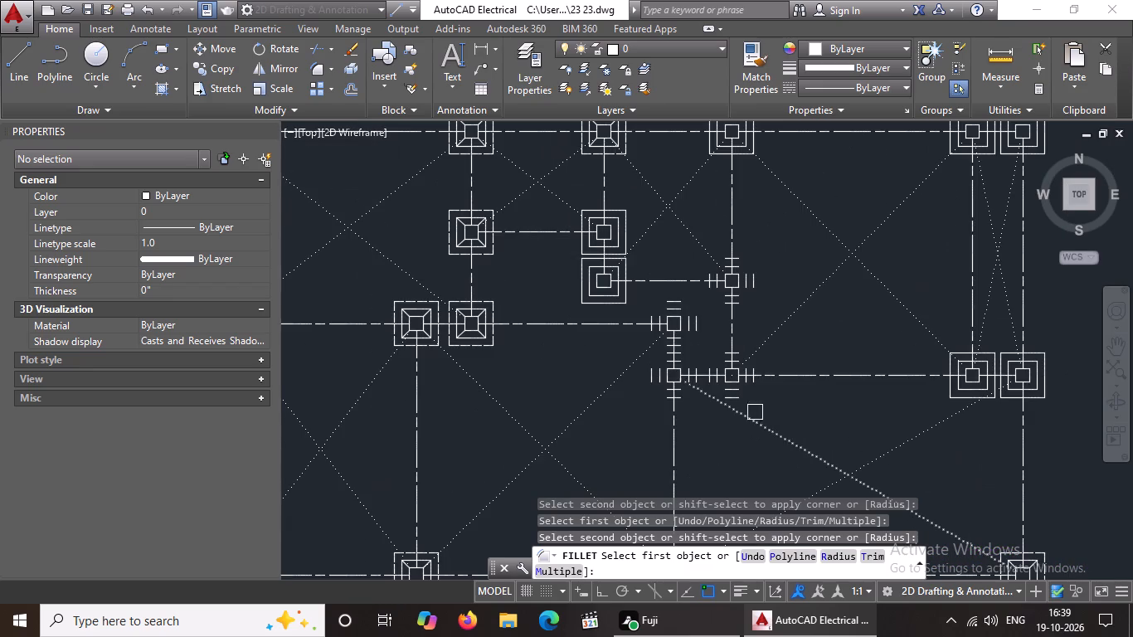
scroll(741, 398, up, 3)
click(723, 366)
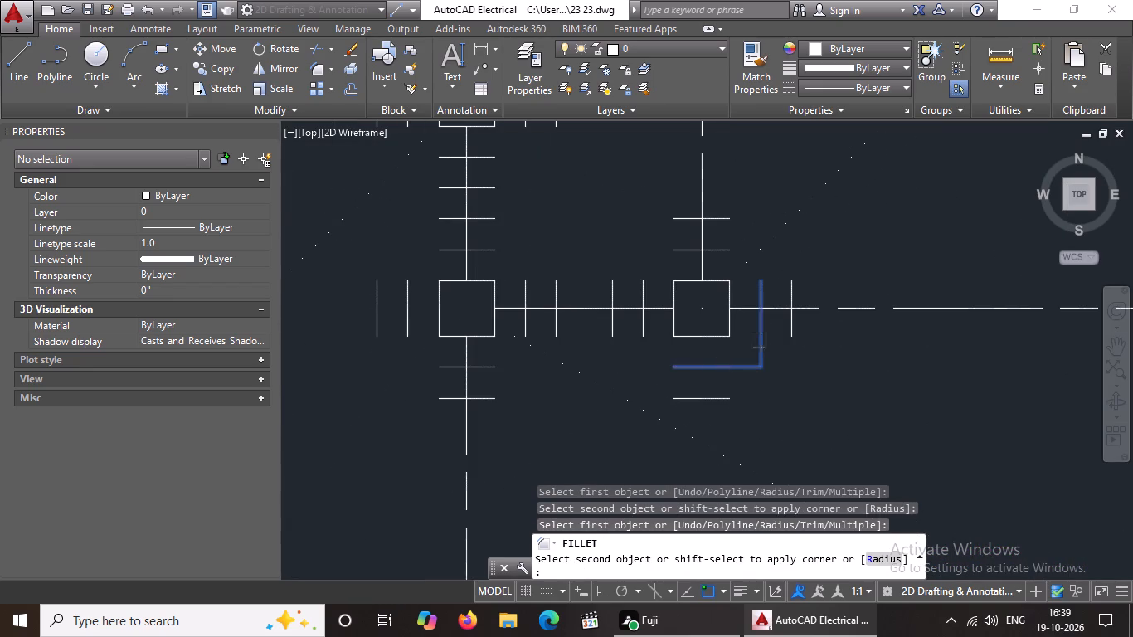
click(760, 322)
click(723, 396)
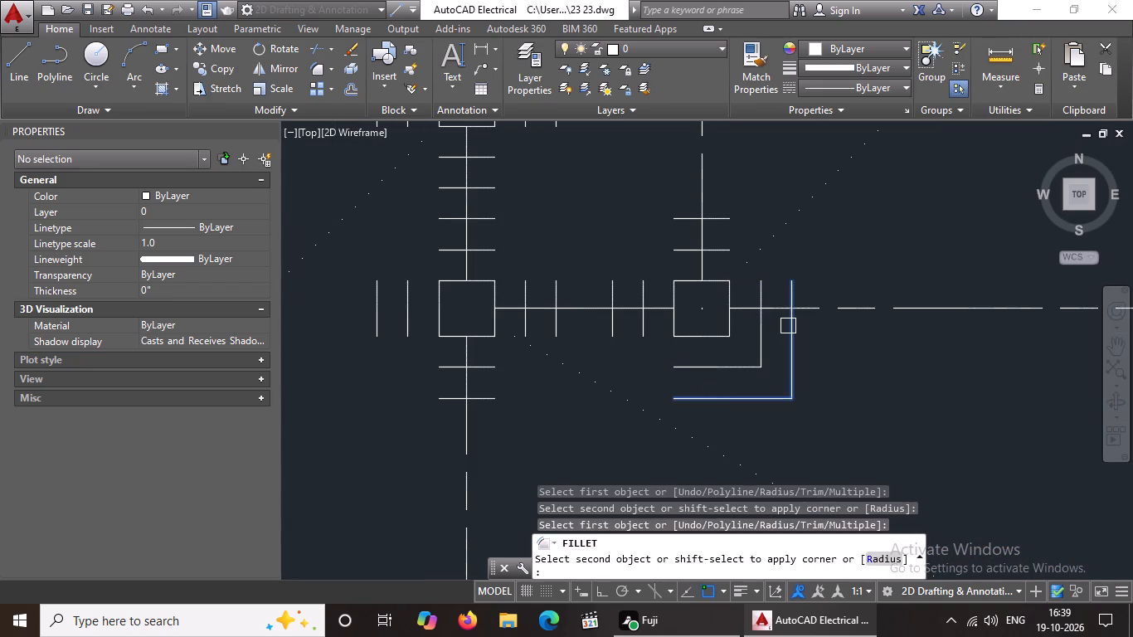
click(789, 325)
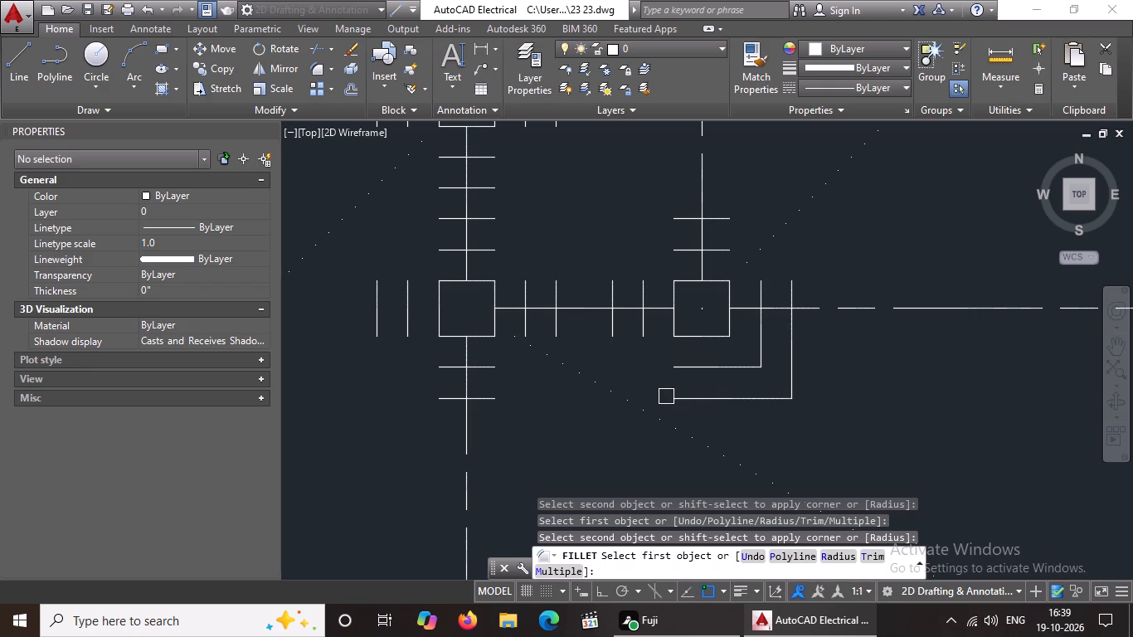
click(639, 316)
click(695, 372)
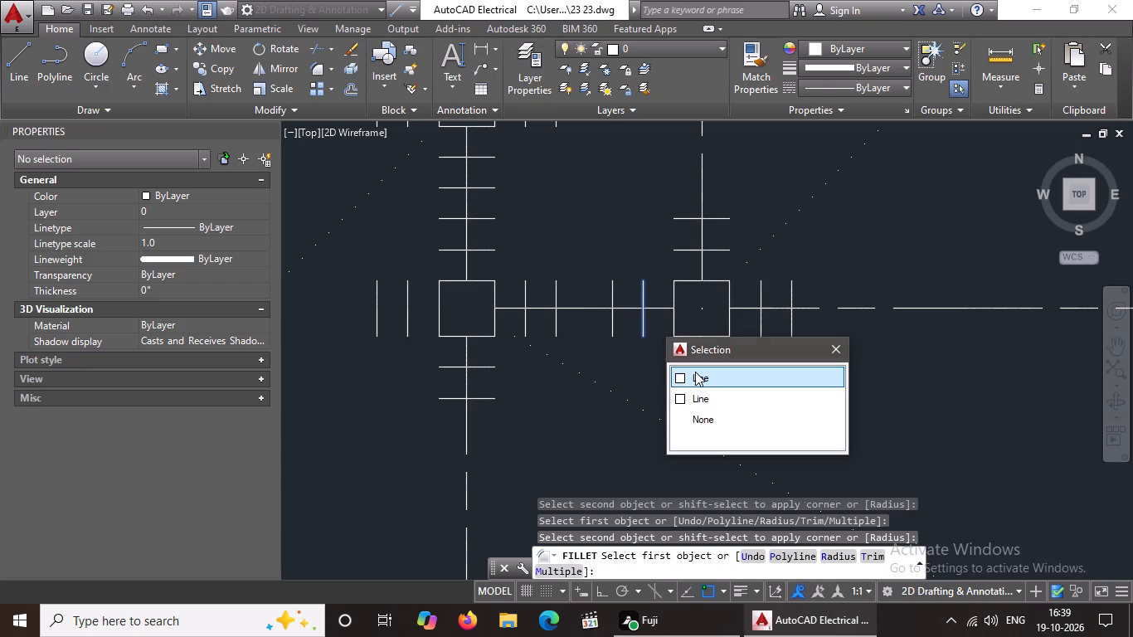
click(679, 367)
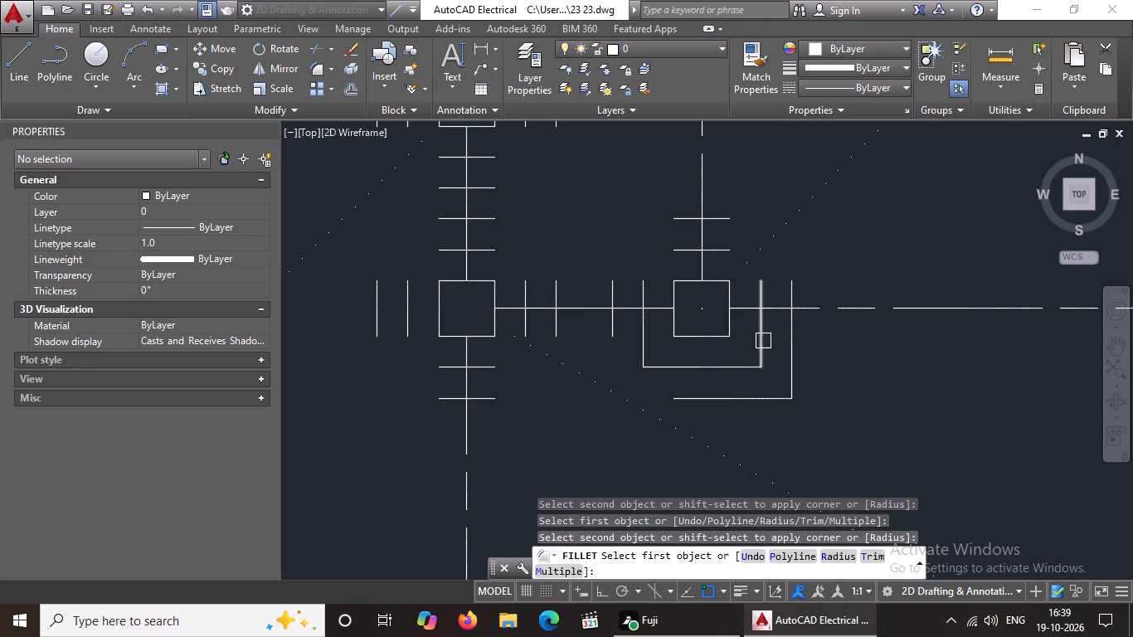
click(616, 329)
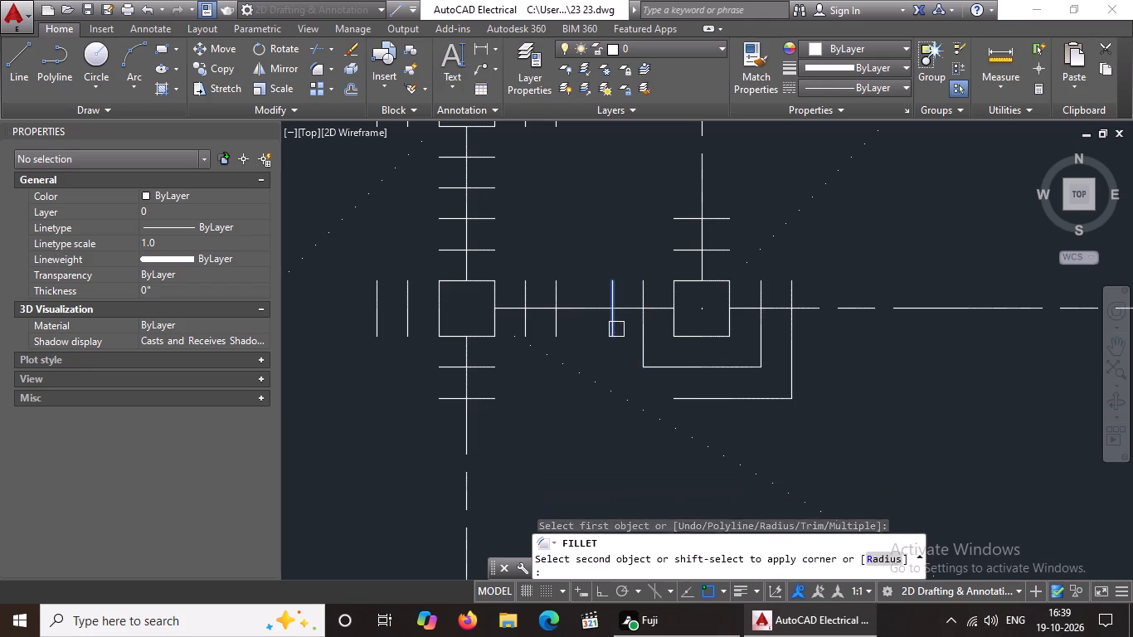
click(697, 401)
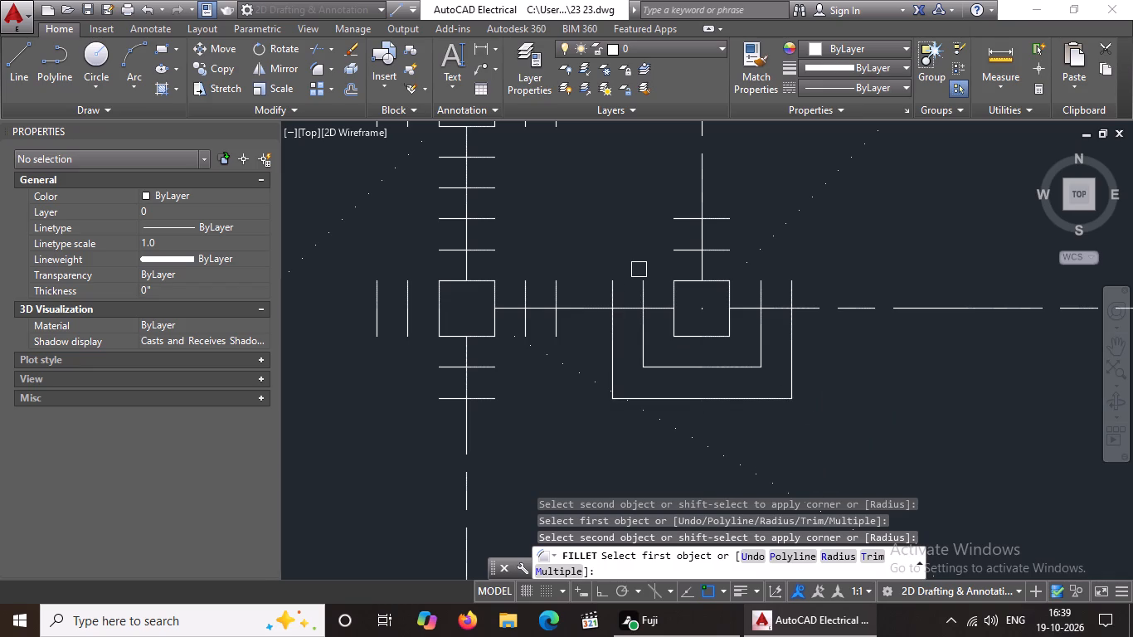
Fillet both upper corners of the inner and outer footing squares at that third column from the right.
drag(637, 292, 645, 280)
click(680, 250)
drag(616, 289, 620, 278)
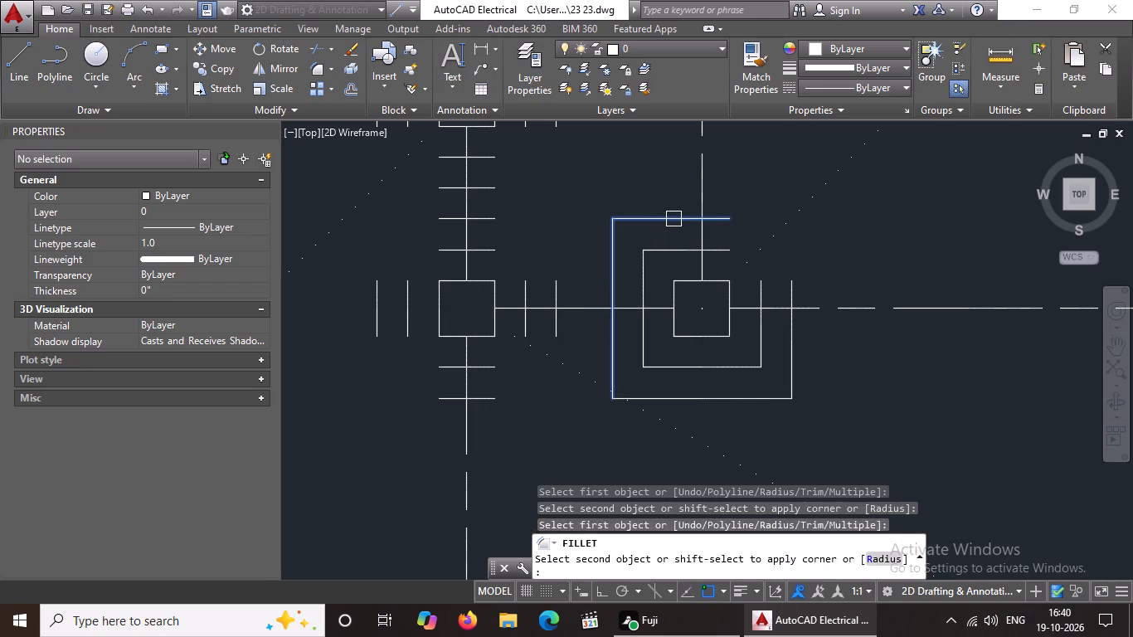
click(674, 218)
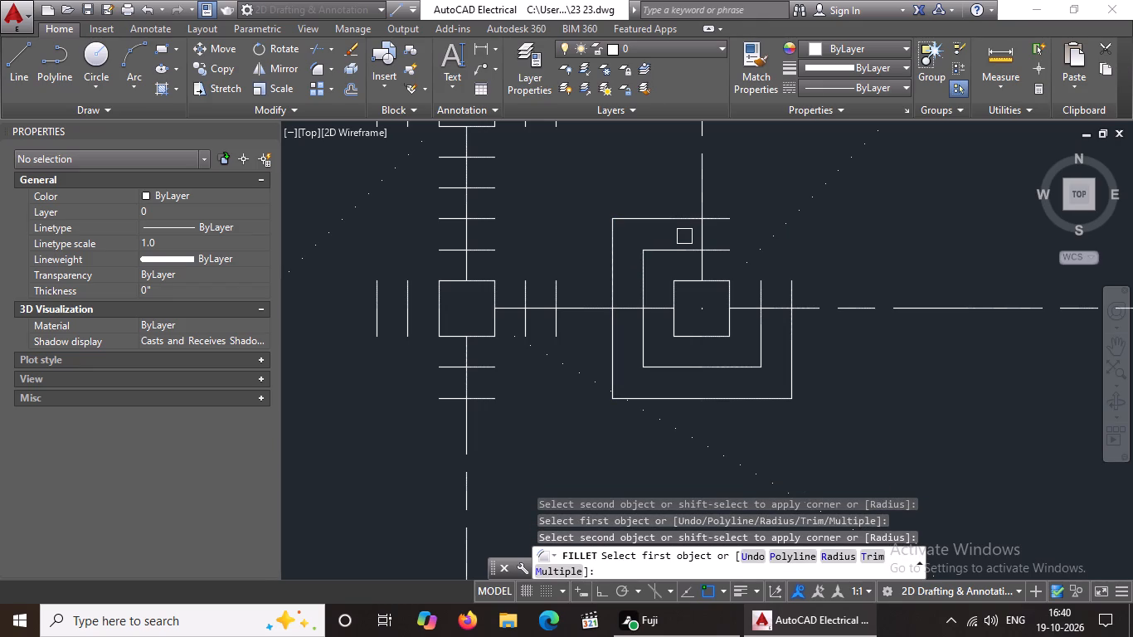
click(727, 248)
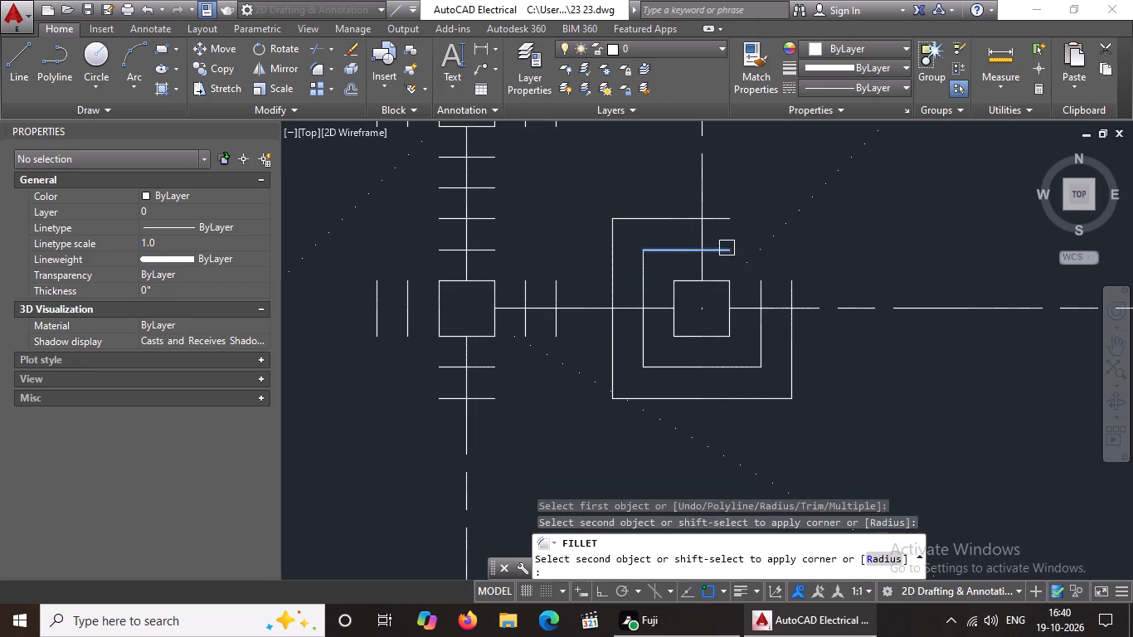
click(758, 290)
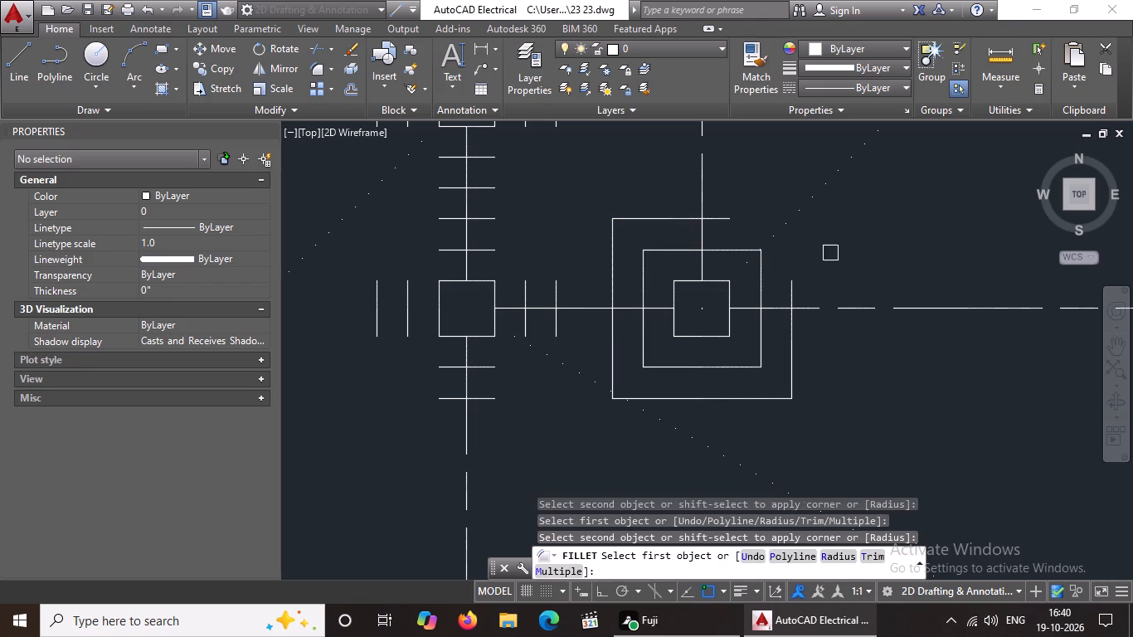
click(732, 213)
click(793, 294)
Fillet both lower corners of the inner and outer footing squares at the column directly above the just-completed third column from the right.
scroll(793, 326, down, 3)
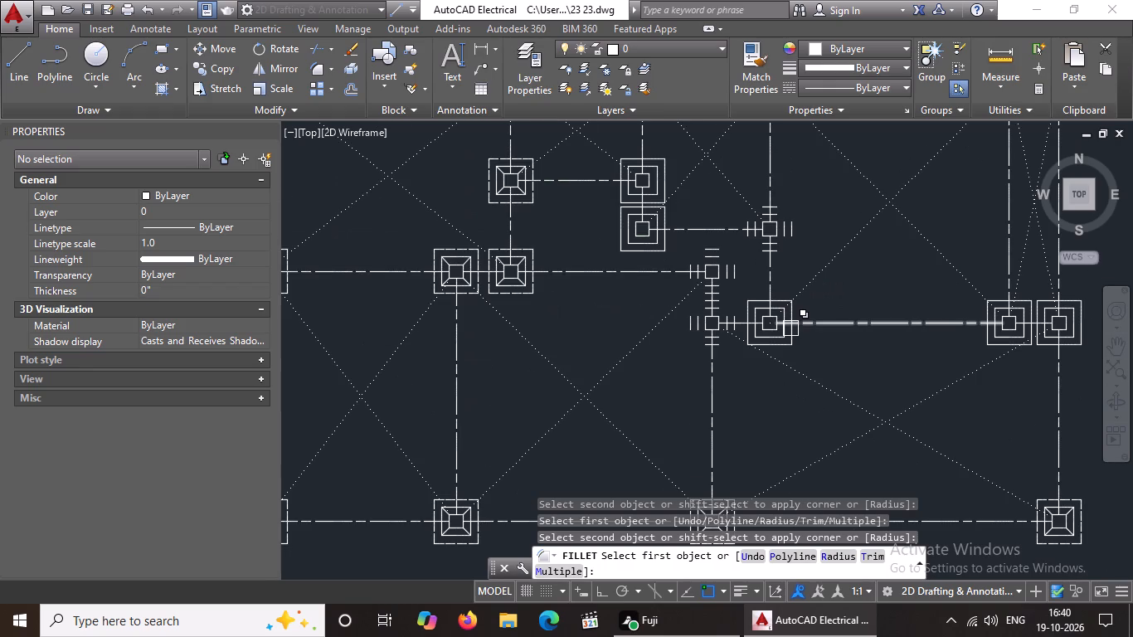
scroll(790, 328, down, 4)
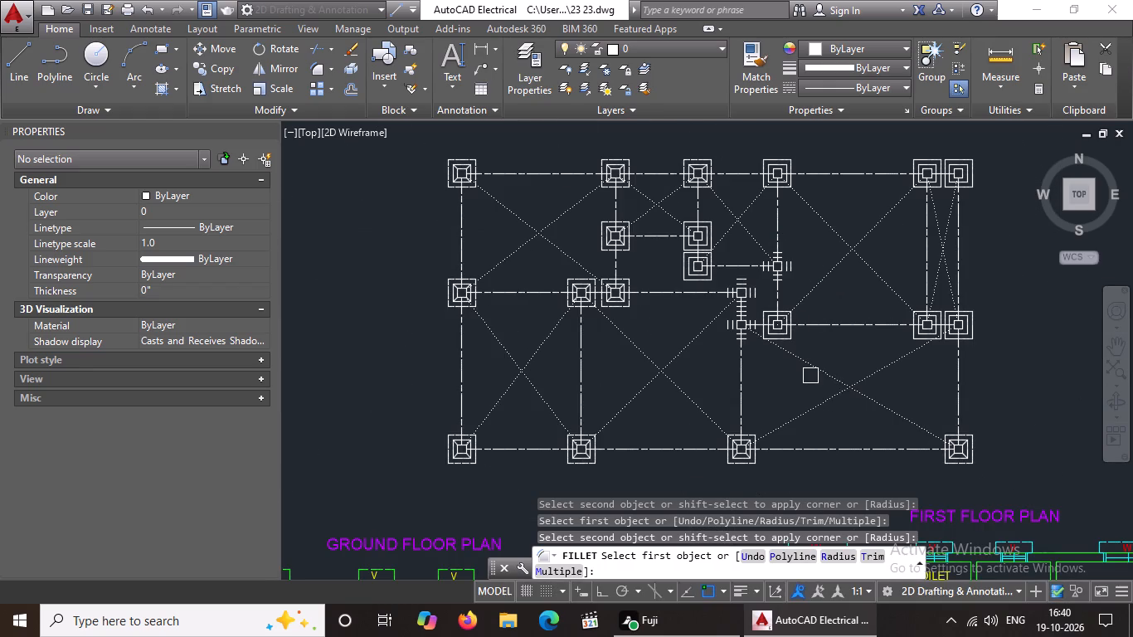
scroll(760, 341, up, 3)
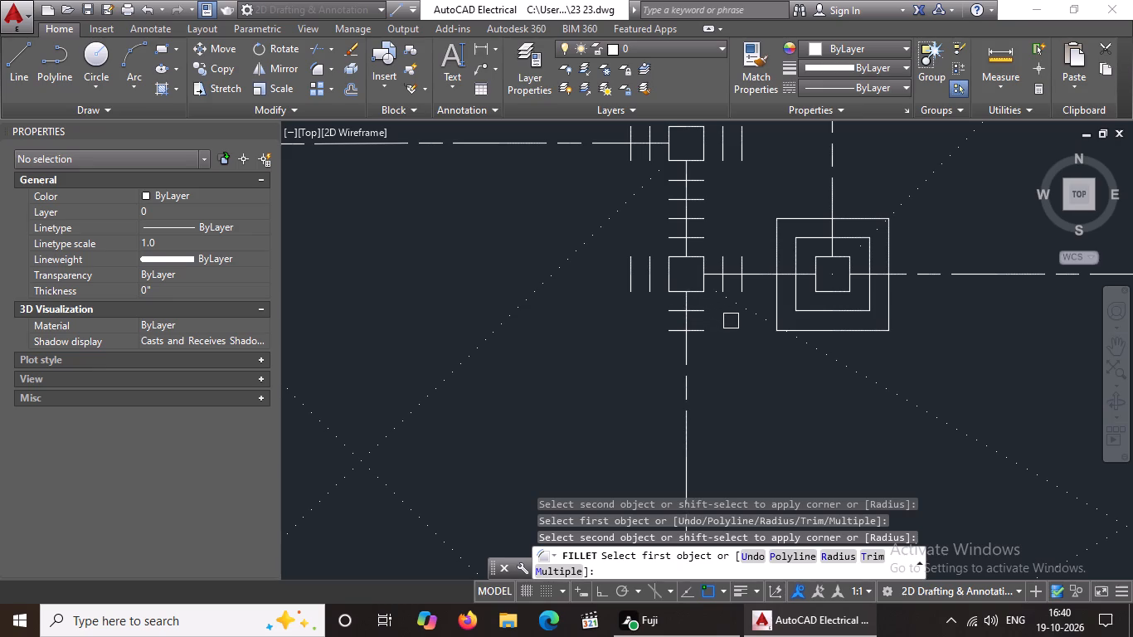
scroll(731, 321, down, 5)
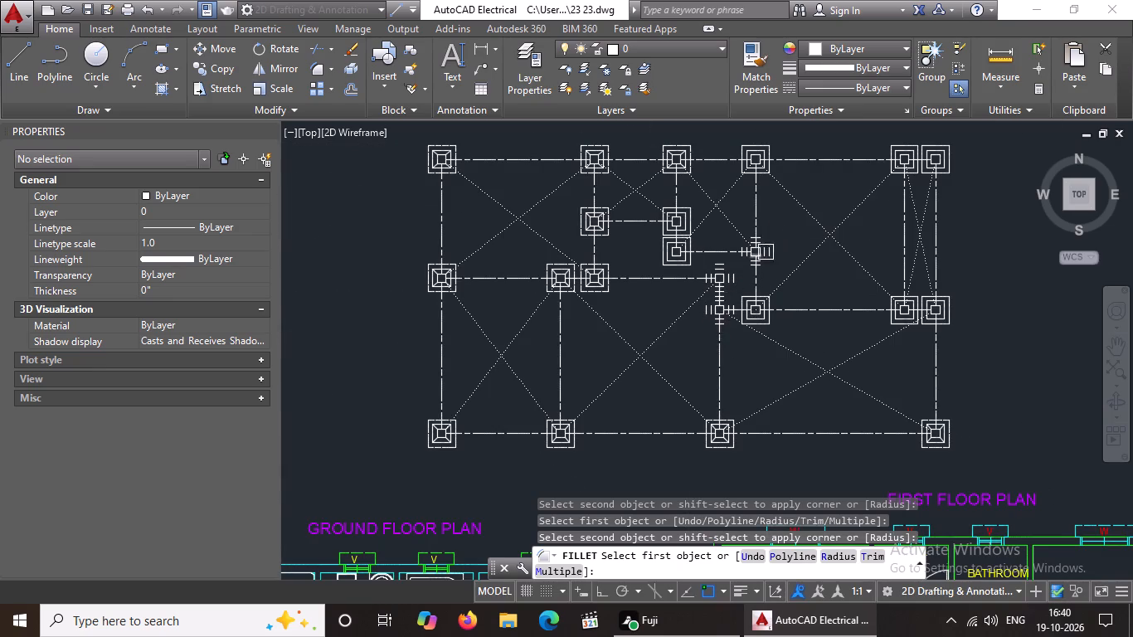
scroll(766, 252, up, 5)
click(753, 333)
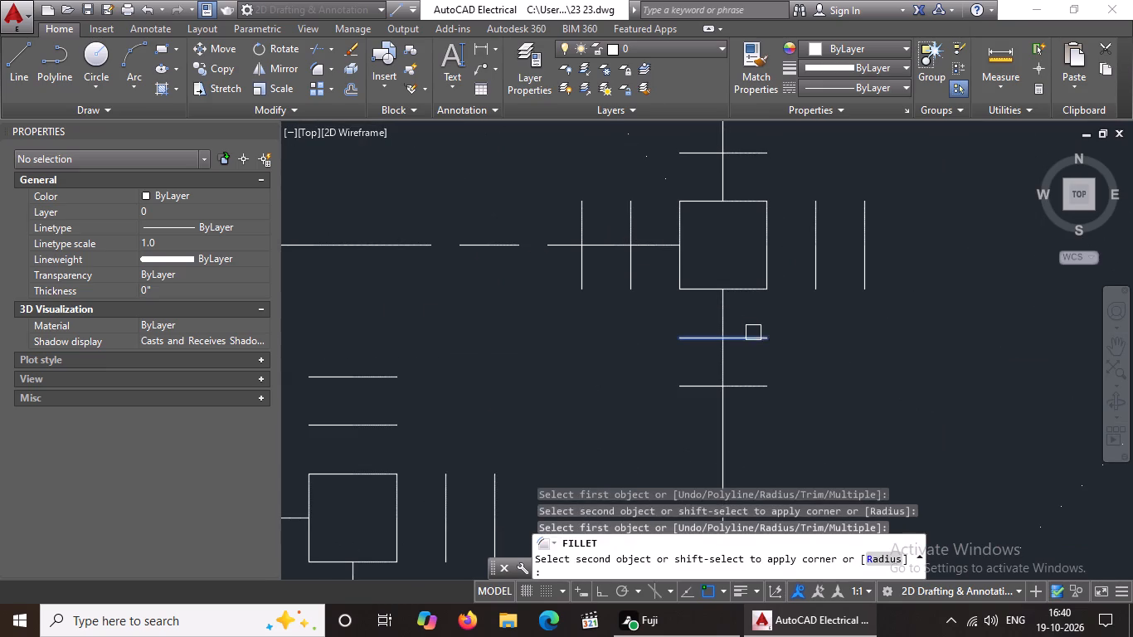
click(819, 271)
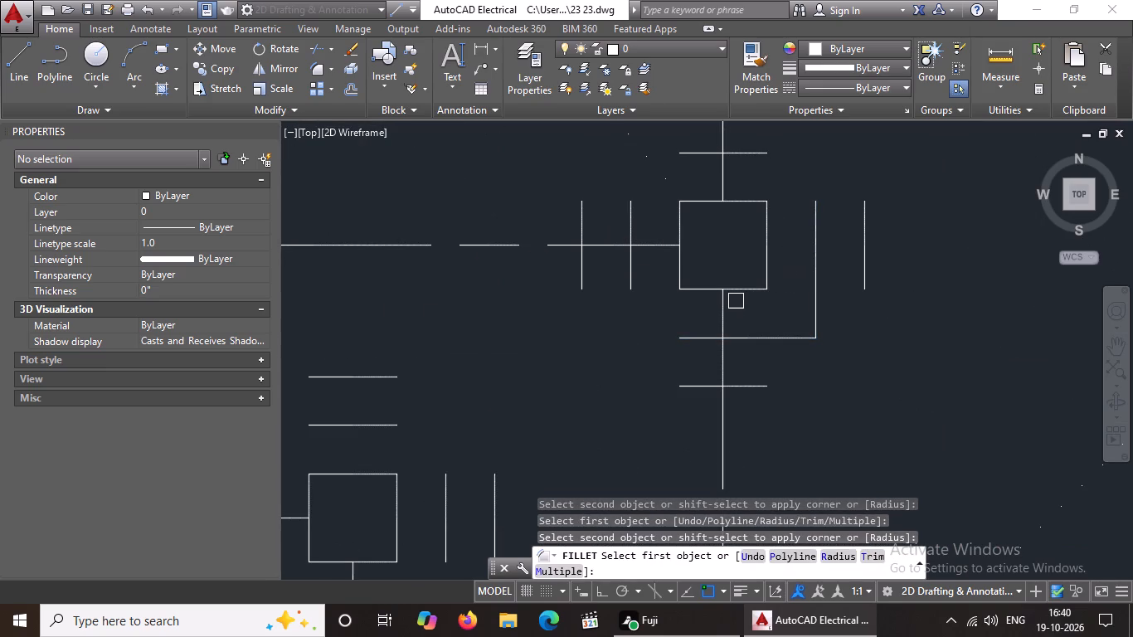
click(624, 272)
click(688, 335)
scroll(682, 311, down, 2)
click(641, 296)
click(688, 347)
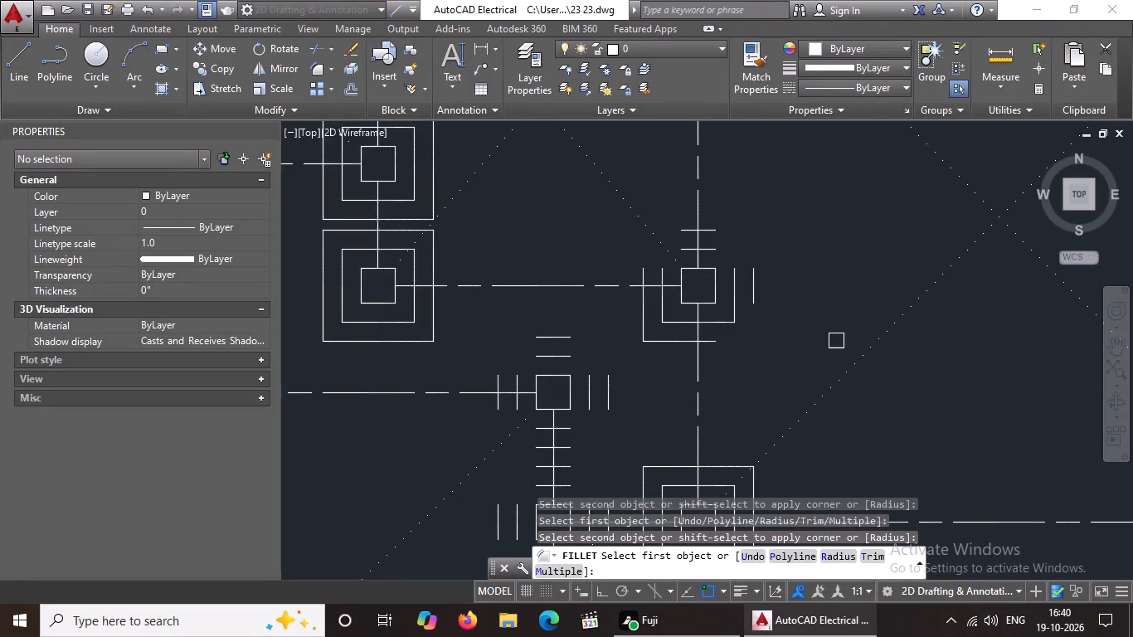
drag(719, 344, 749, 332)
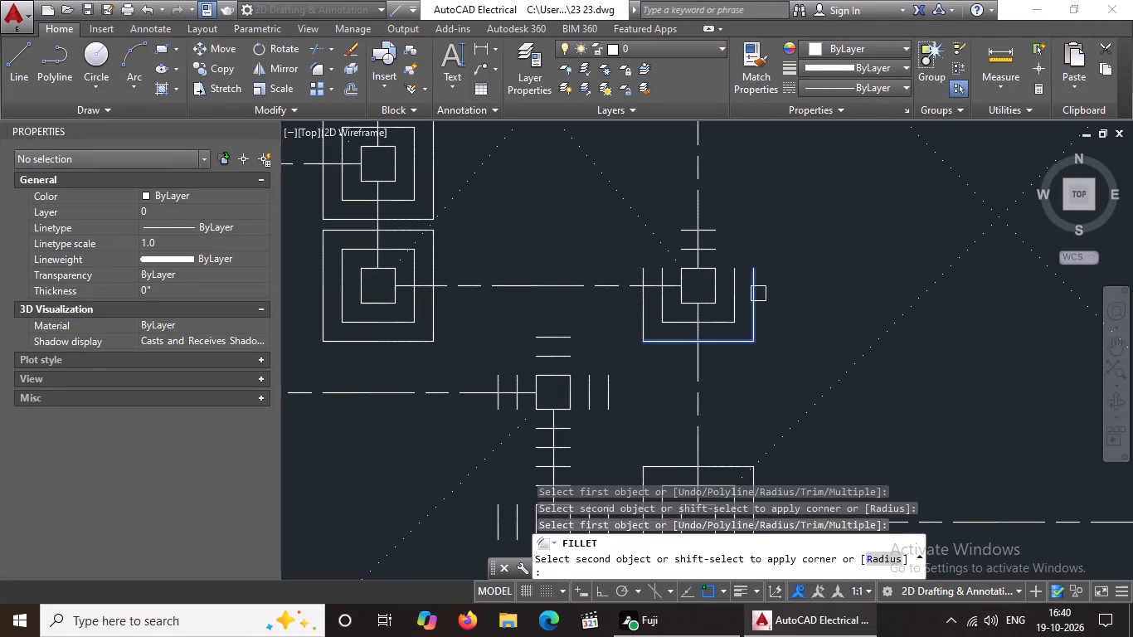
click(758, 294)
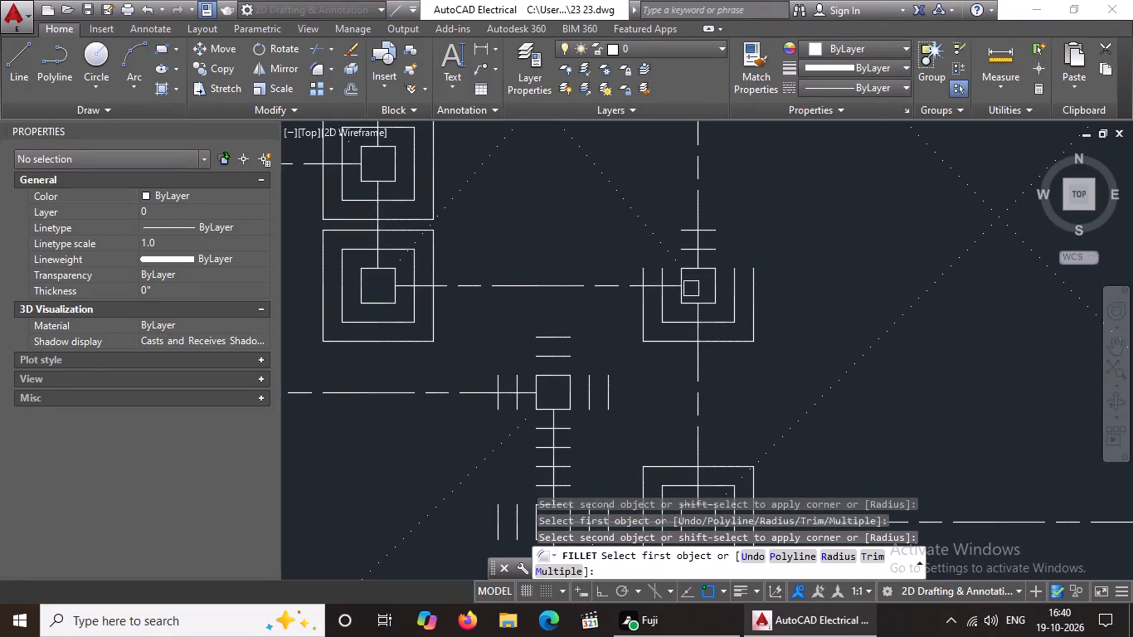
Fillet both upper corners of the inner and outer footing squares at that same column above the completed third one.
scroll(678, 265, up, 1)
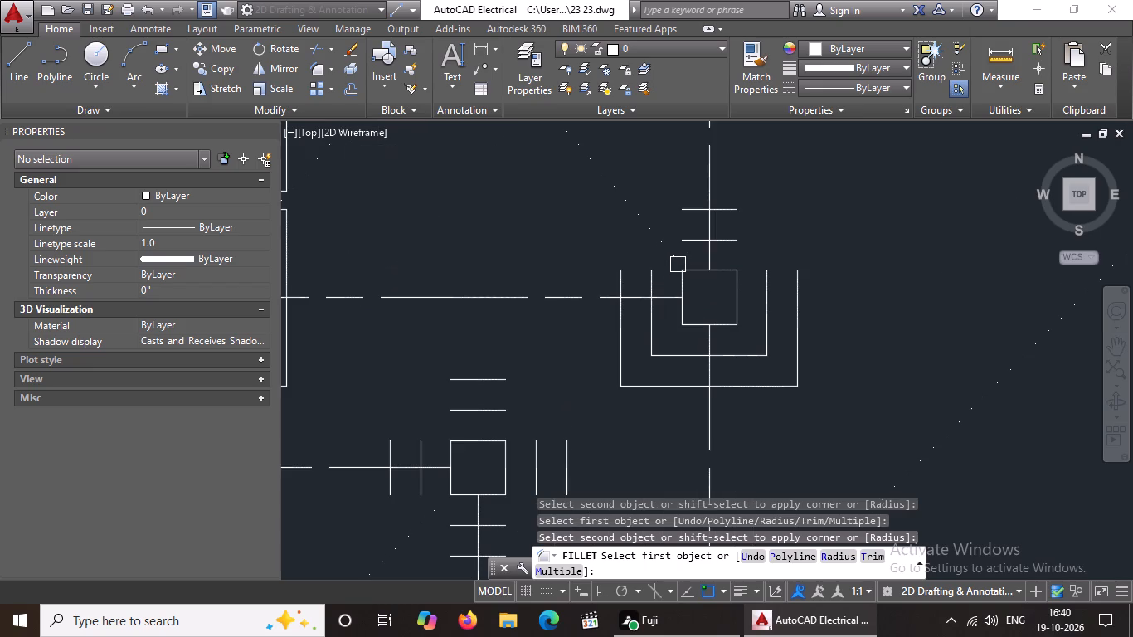
click(735, 241)
click(766, 267)
click(741, 210)
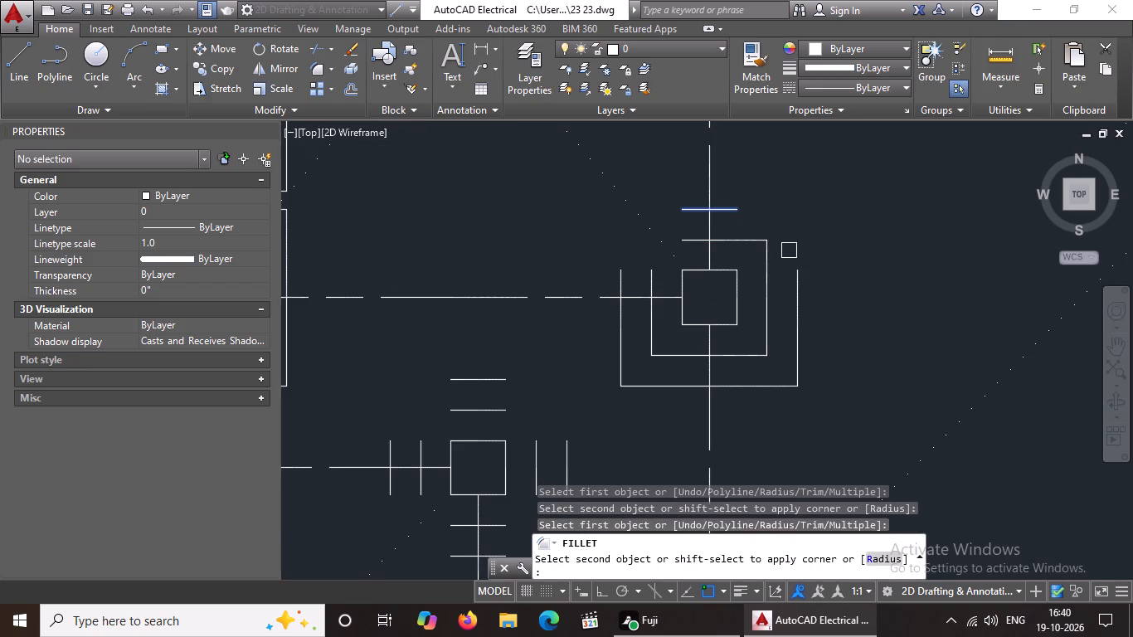
click(801, 274)
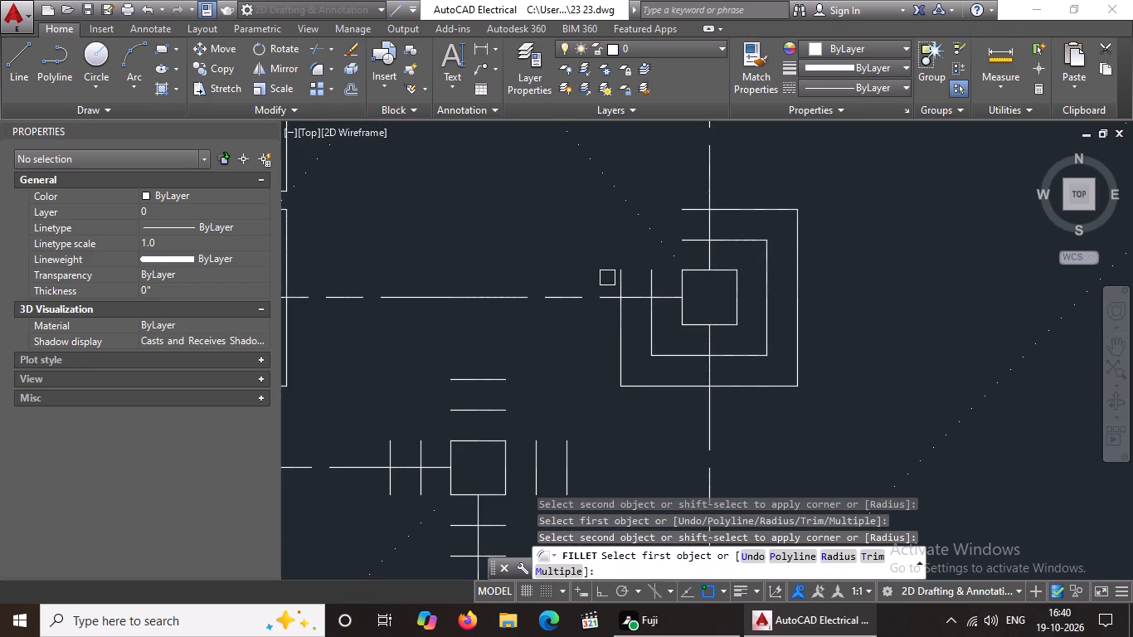
click(627, 280)
click(695, 208)
click(655, 282)
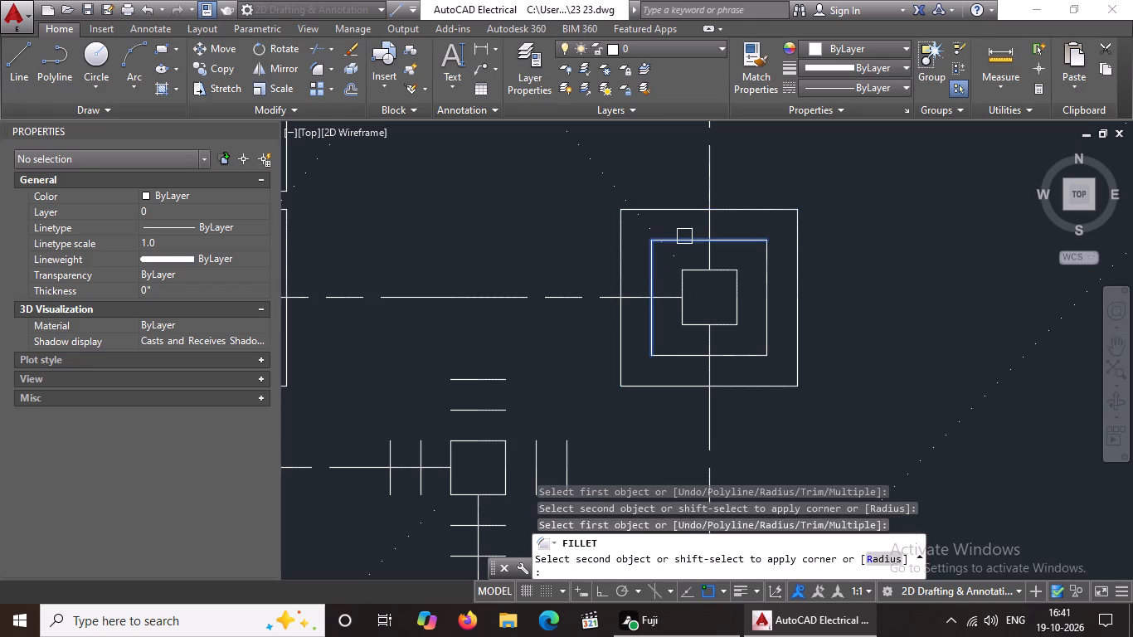
click(691, 241)
Fillet both upper corners of the inner and outer footing squares at the upper of the two remaining closely stacked columns.
scroll(695, 236, down, 3)
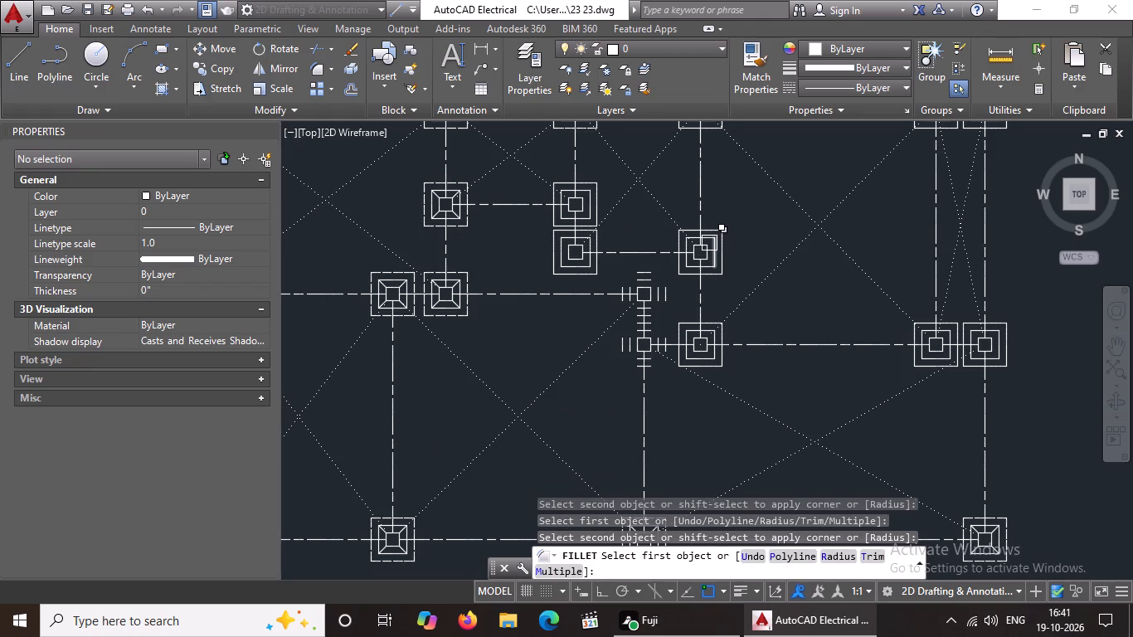
scroll(711, 248, down, 3)
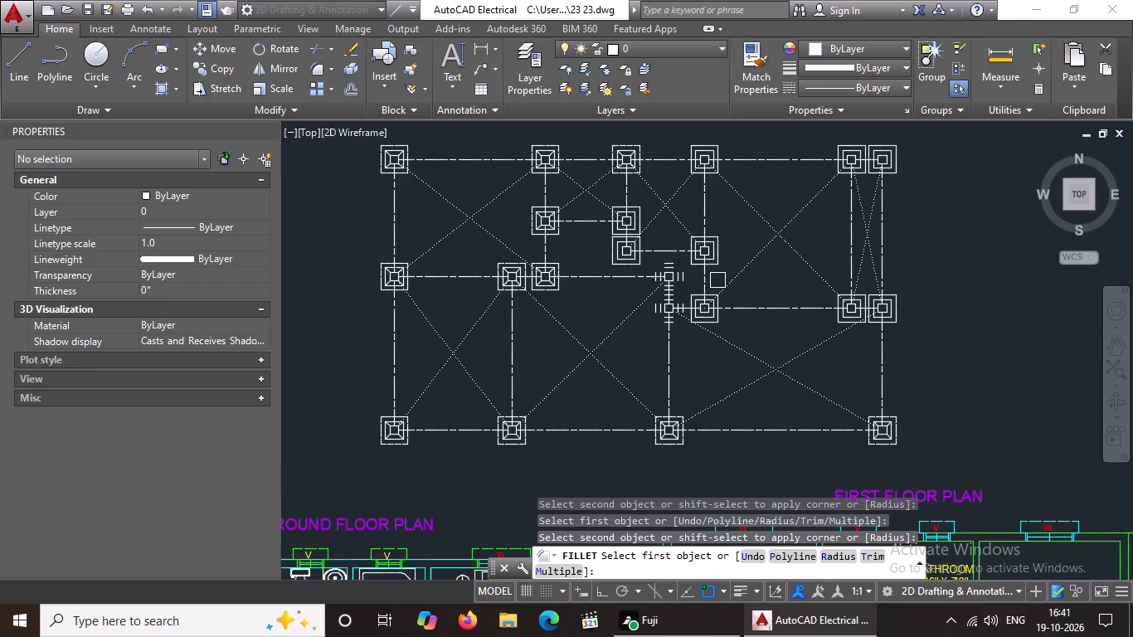
scroll(667, 289, up, 3)
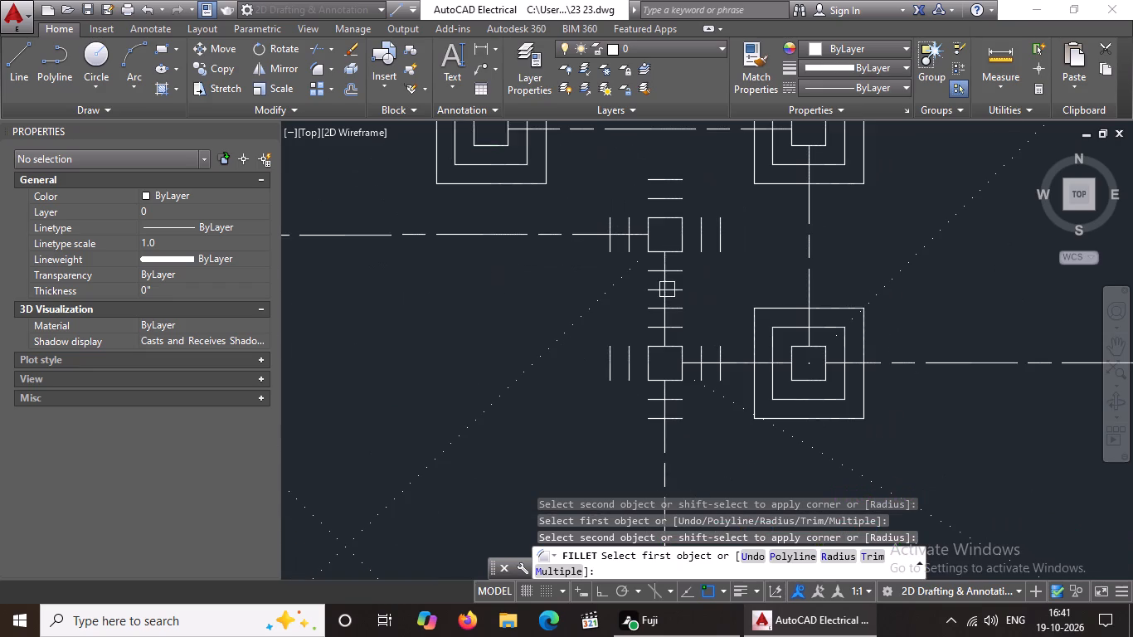
scroll(629, 219, up, 2)
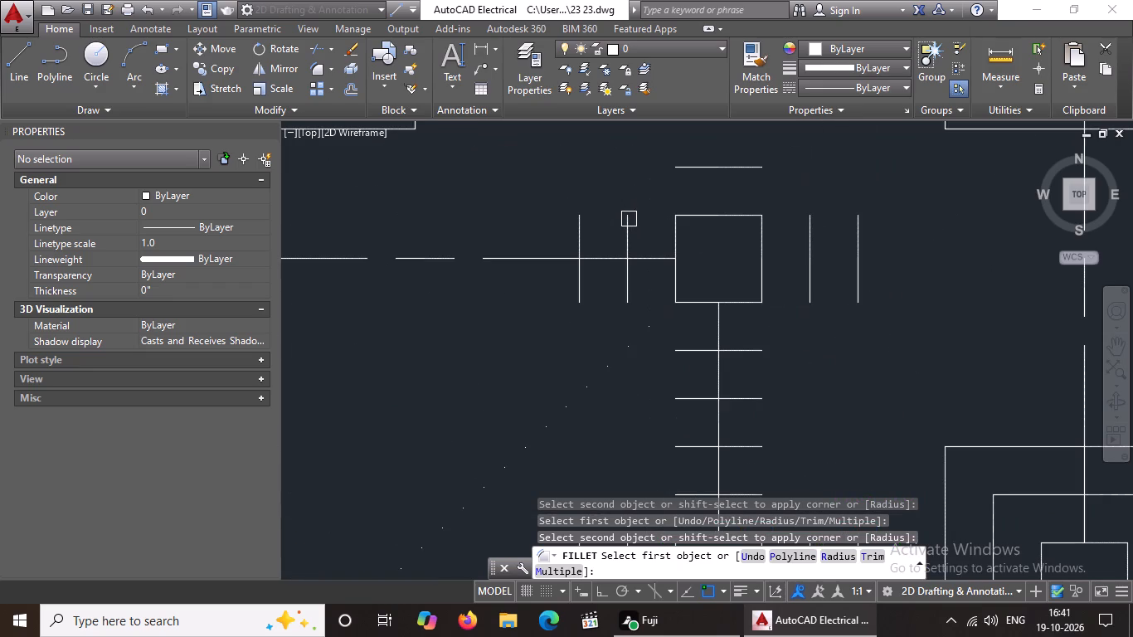
drag(624, 235, 630, 225)
click(685, 172)
scroll(674, 178, down, 2)
click(638, 192)
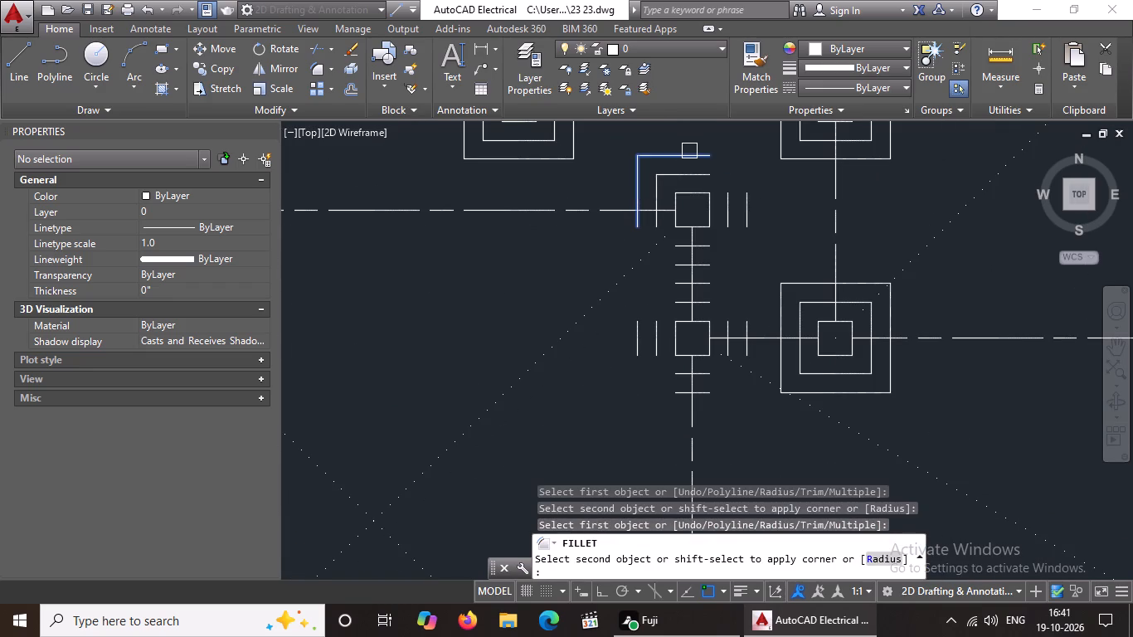
click(689, 151)
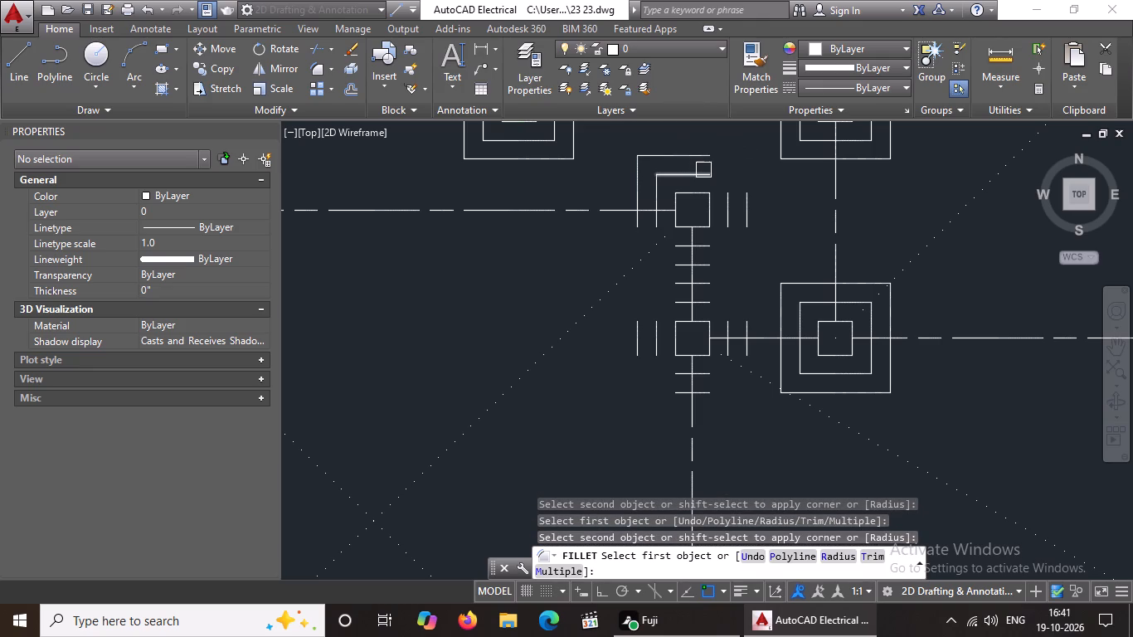
click(703, 171)
click(732, 202)
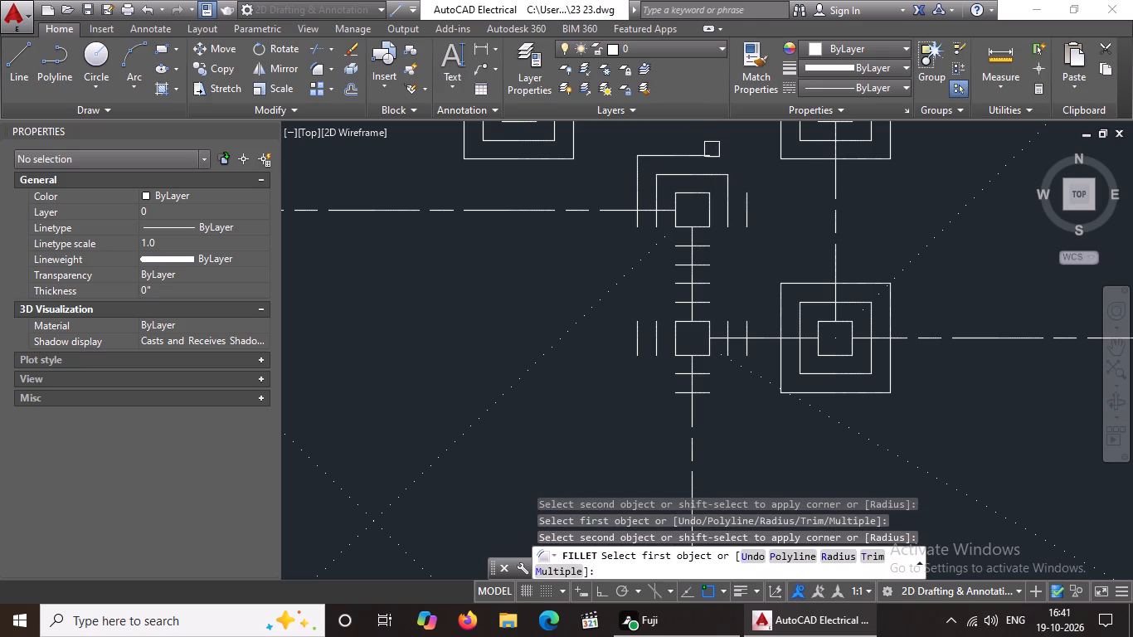
click(712, 153)
click(743, 198)
Fillet both lower corners of the inner and outer footing squares at that upper column of the stacked pair.
click(656, 222)
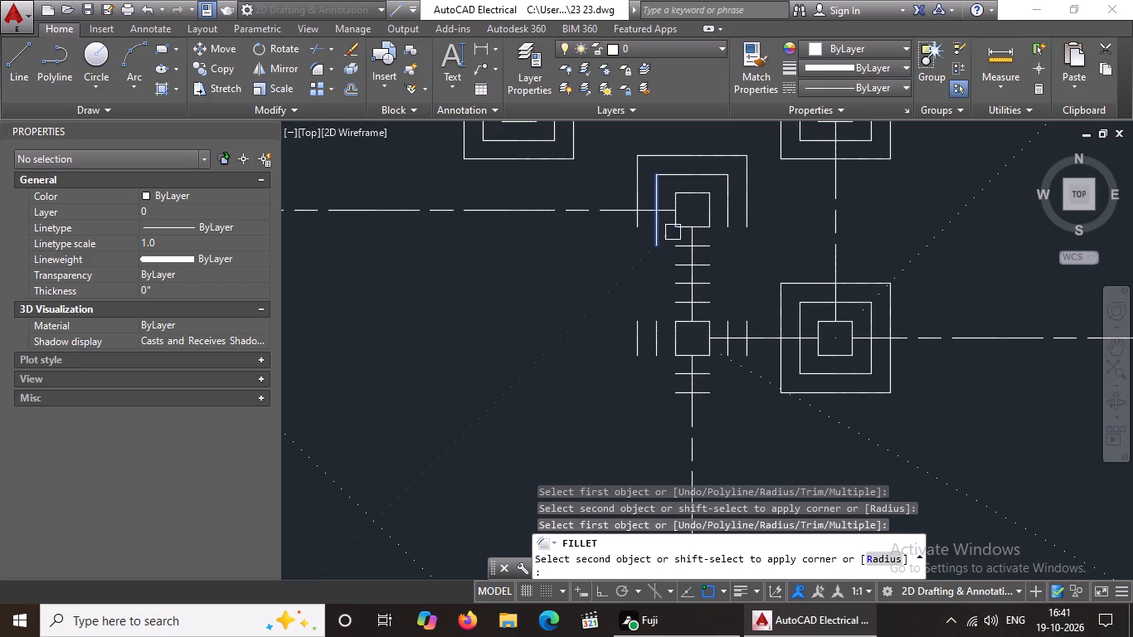
click(680, 241)
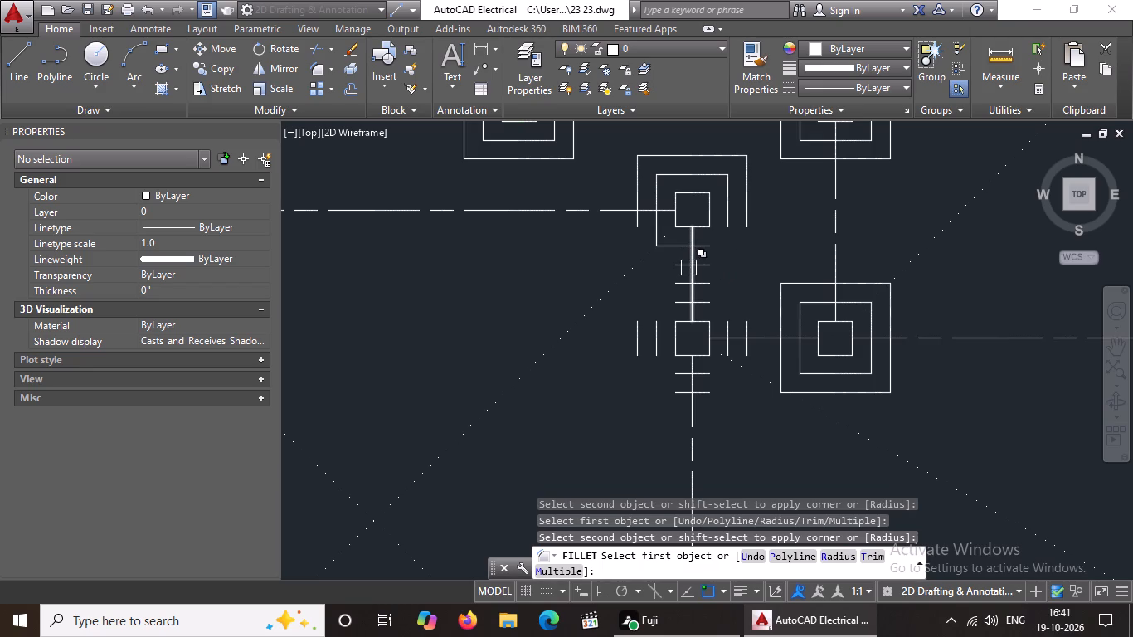
scroll(694, 268, down, 1)
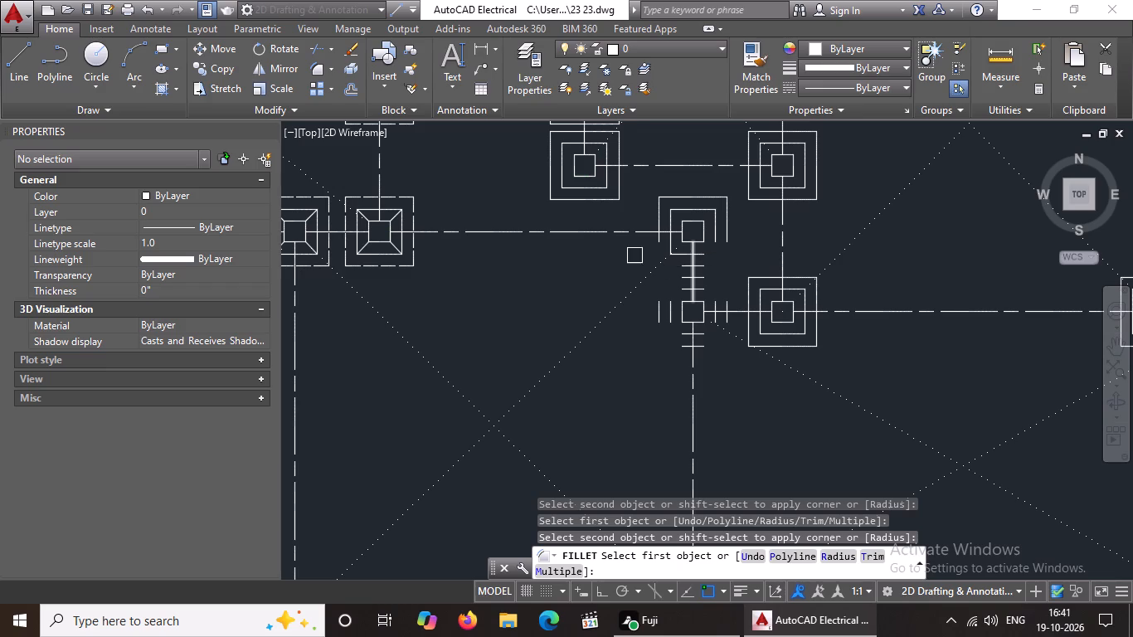
scroll(703, 271, up, 3)
click(518, 148)
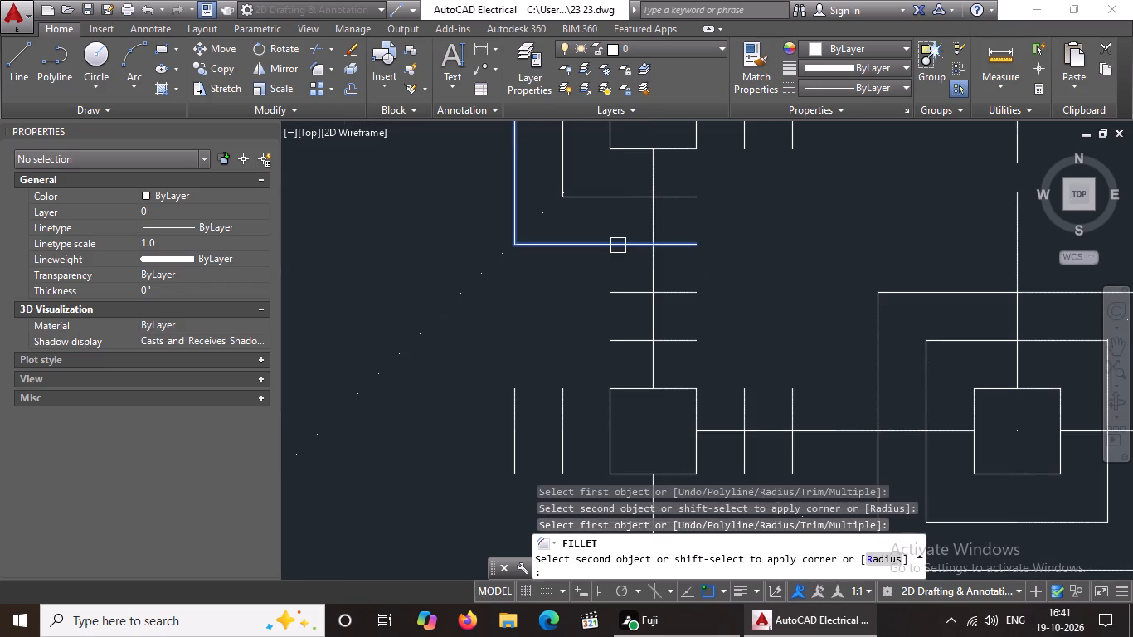
click(618, 244)
scroll(635, 235, down, 3)
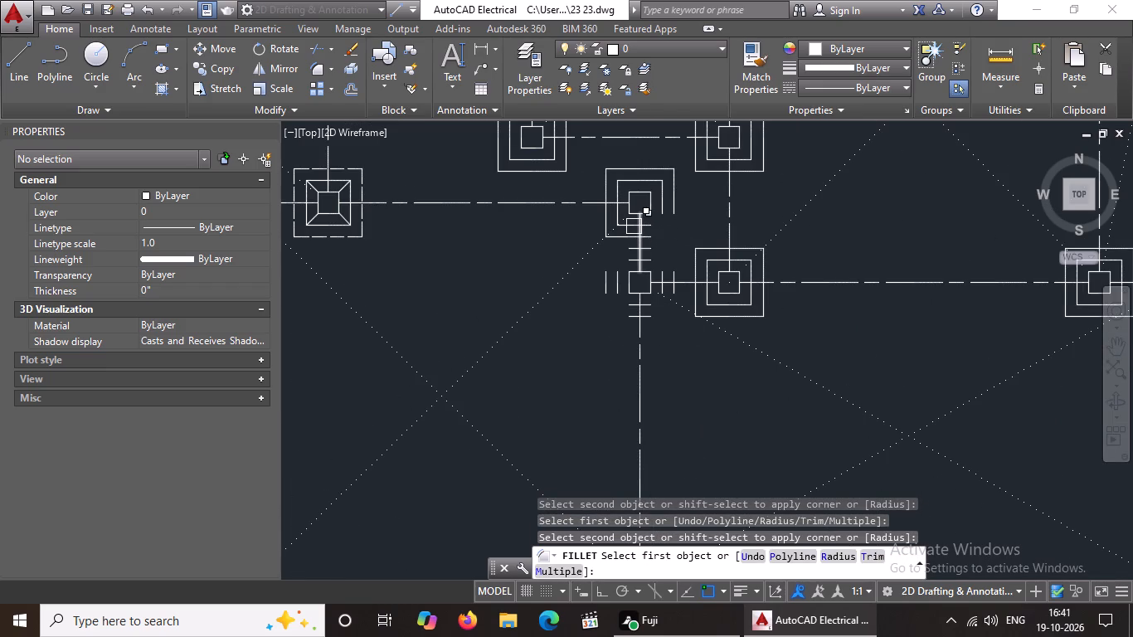
scroll(632, 207, up, 2)
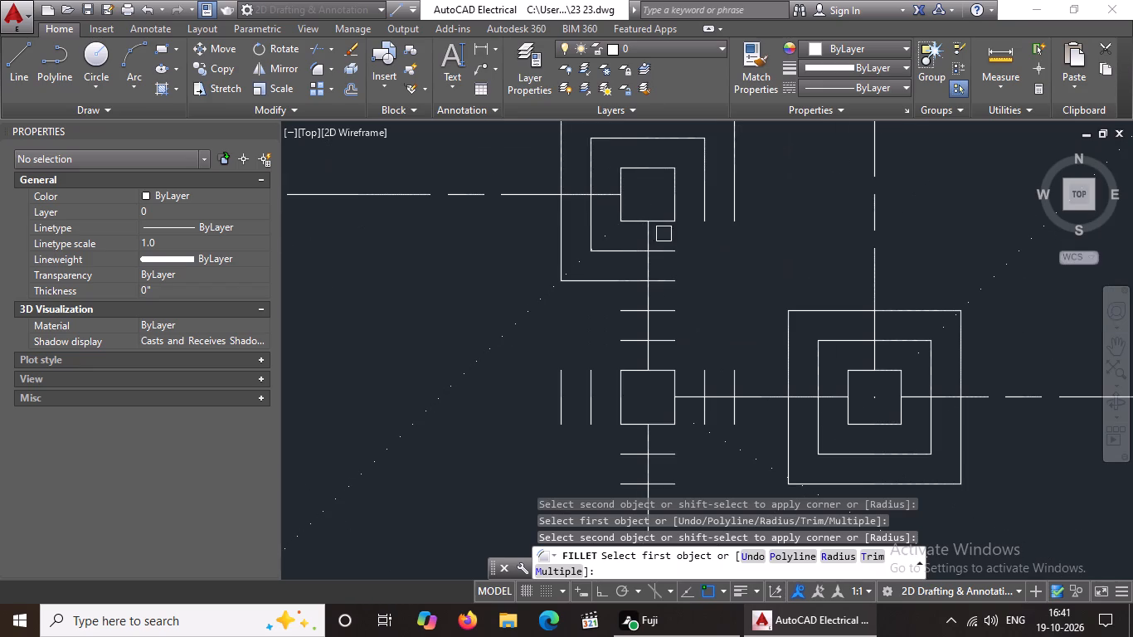
click(668, 247)
click(703, 212)
click(672, 275)
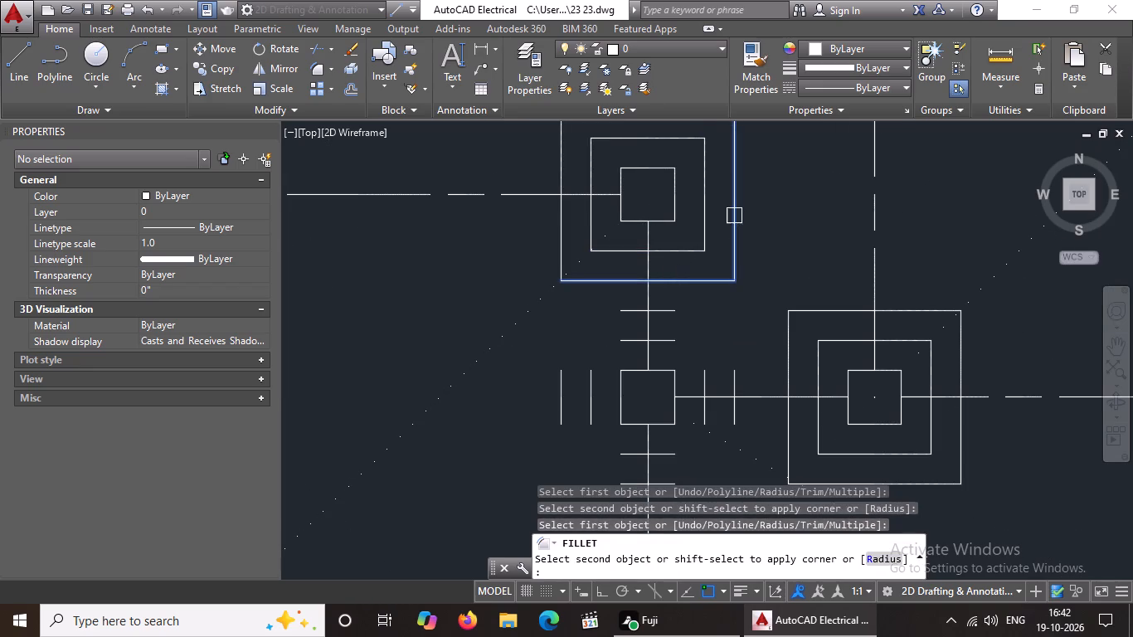
click(733, 209)
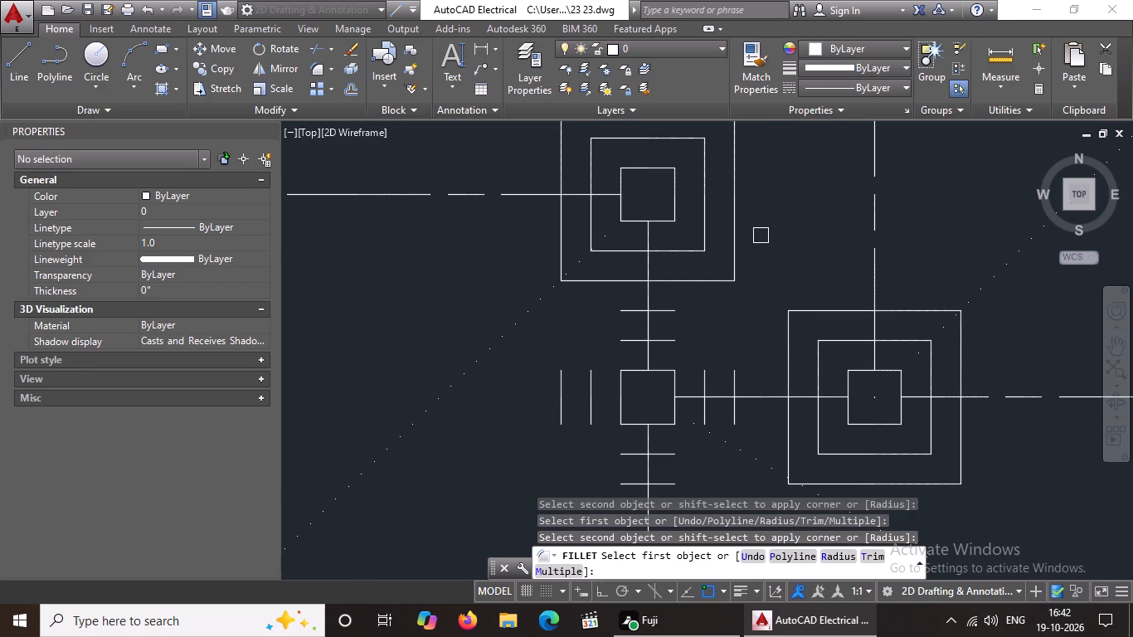
scroll(761, 236, down, 2)
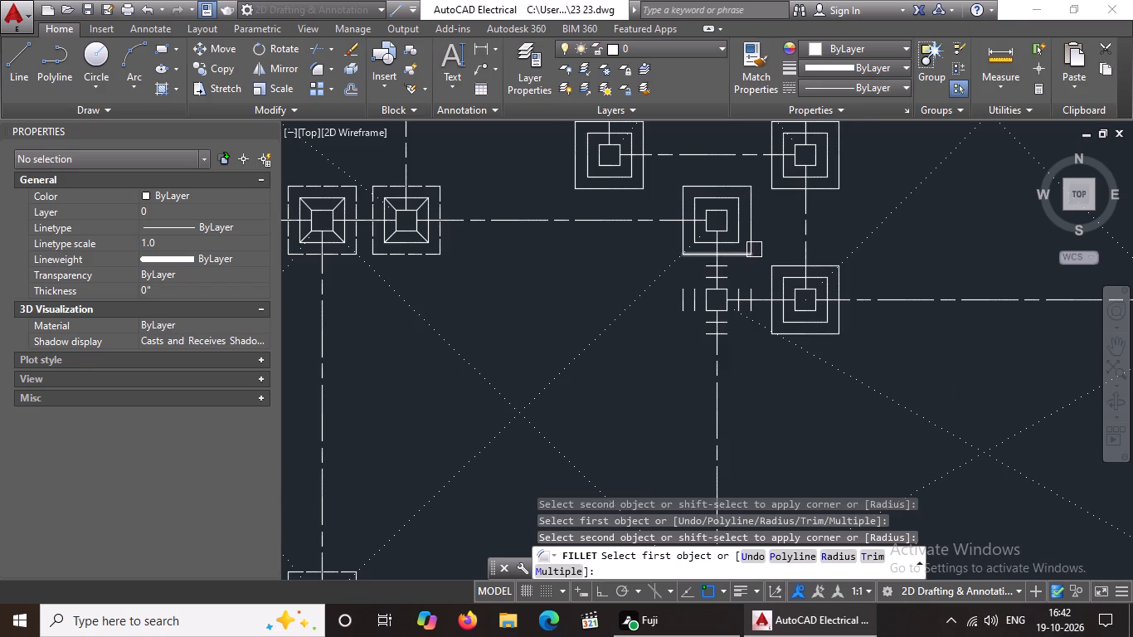
Fillet both upper corners of the inner and outer footing squares at the lower of the two closely stacked columns.
scroll(712, 288, up, 2)
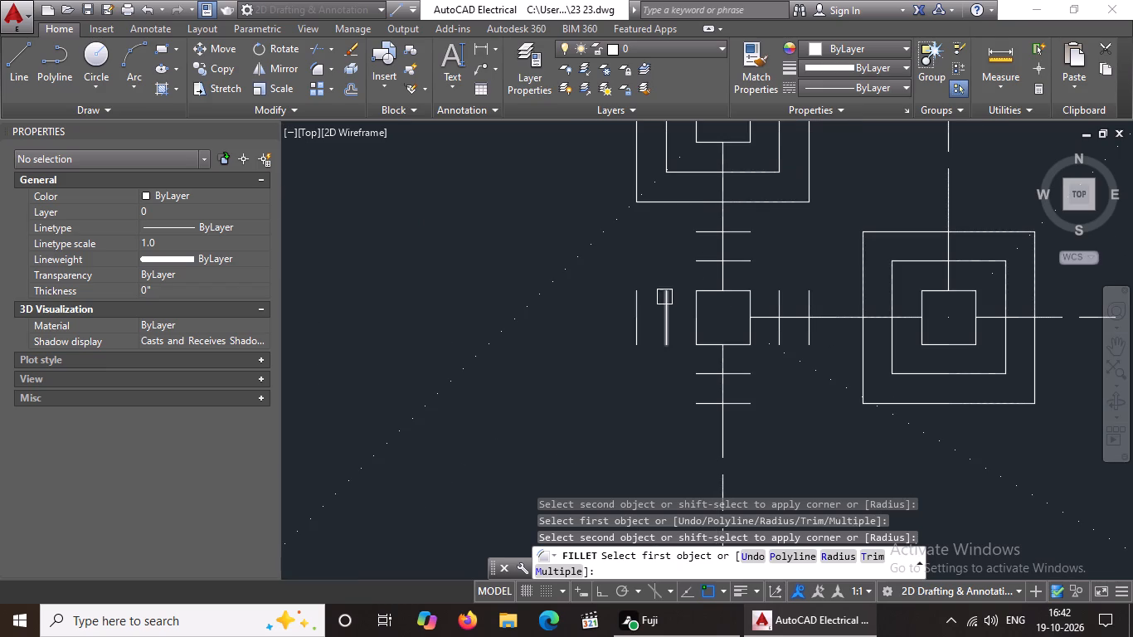
click(664, 297)
click(693, 265)
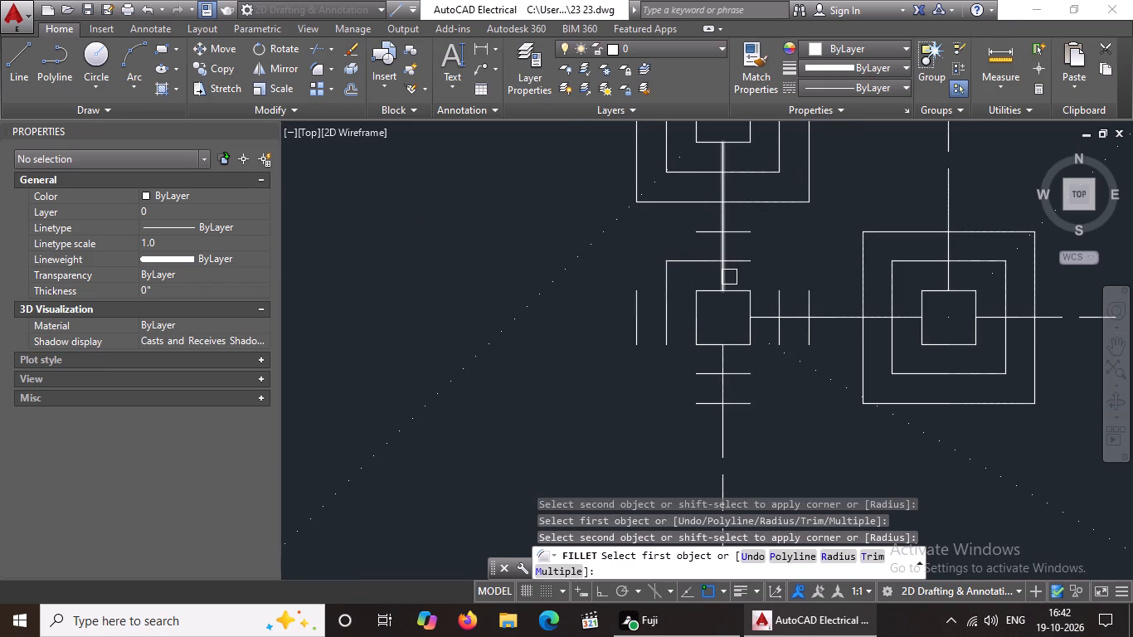
click(630, 309)
click(700, 231)
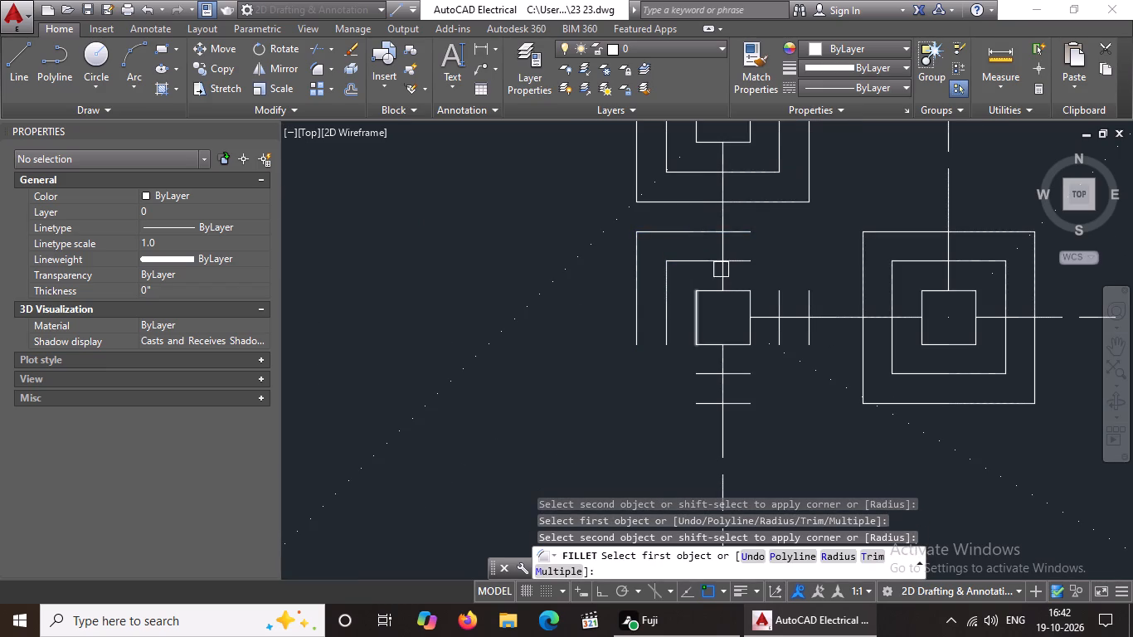
click(742, 259)
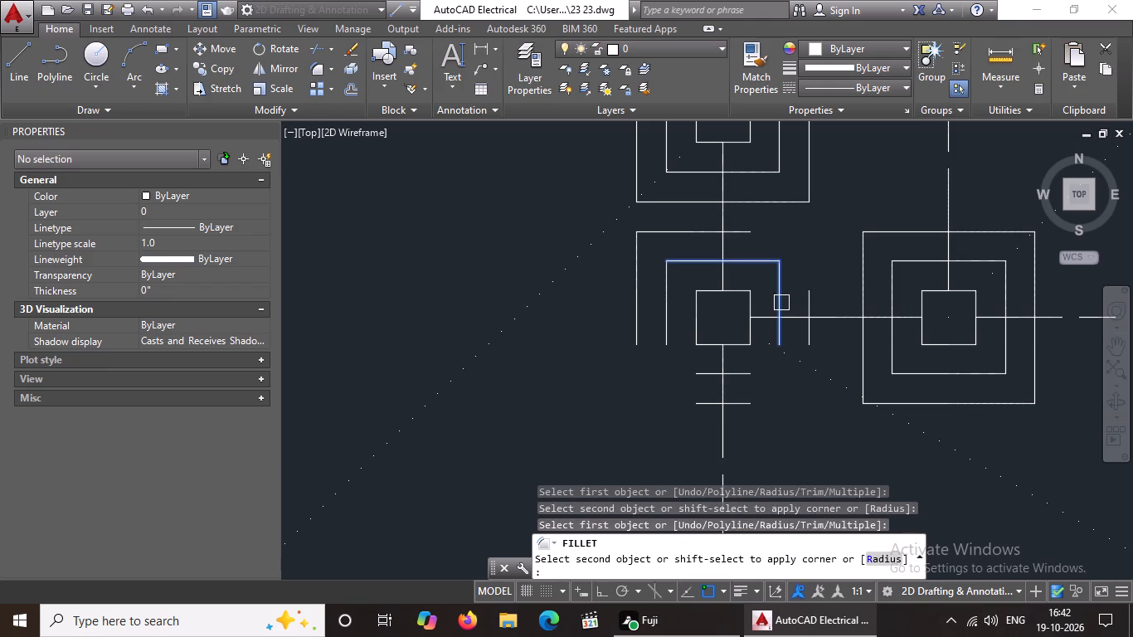
click(781, 303)
click(747, 235)
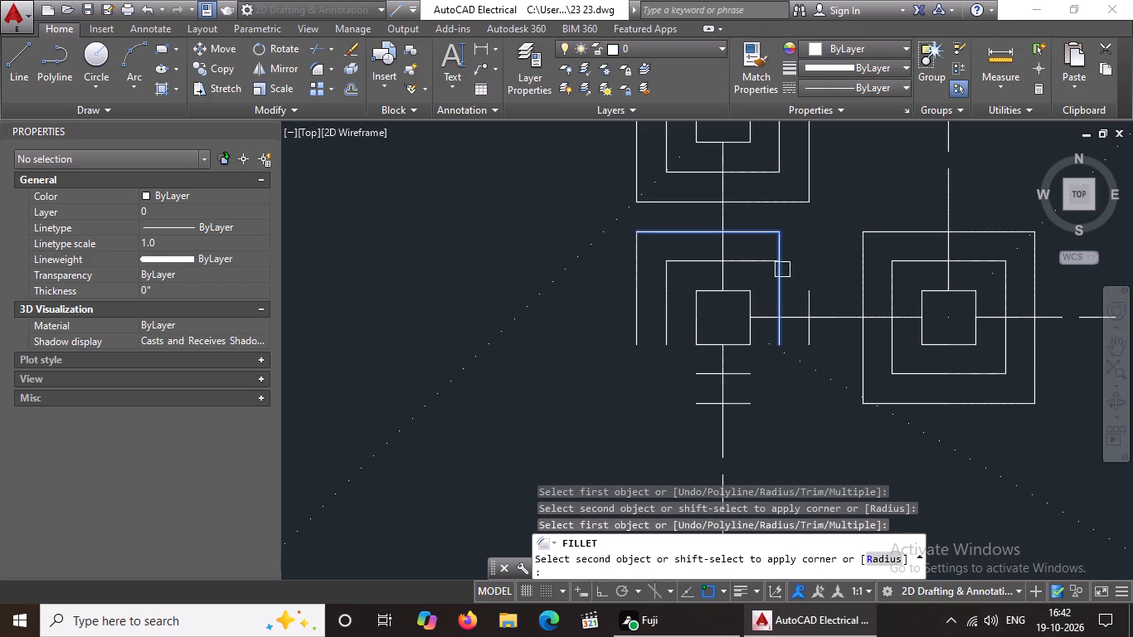
click(804, 294)
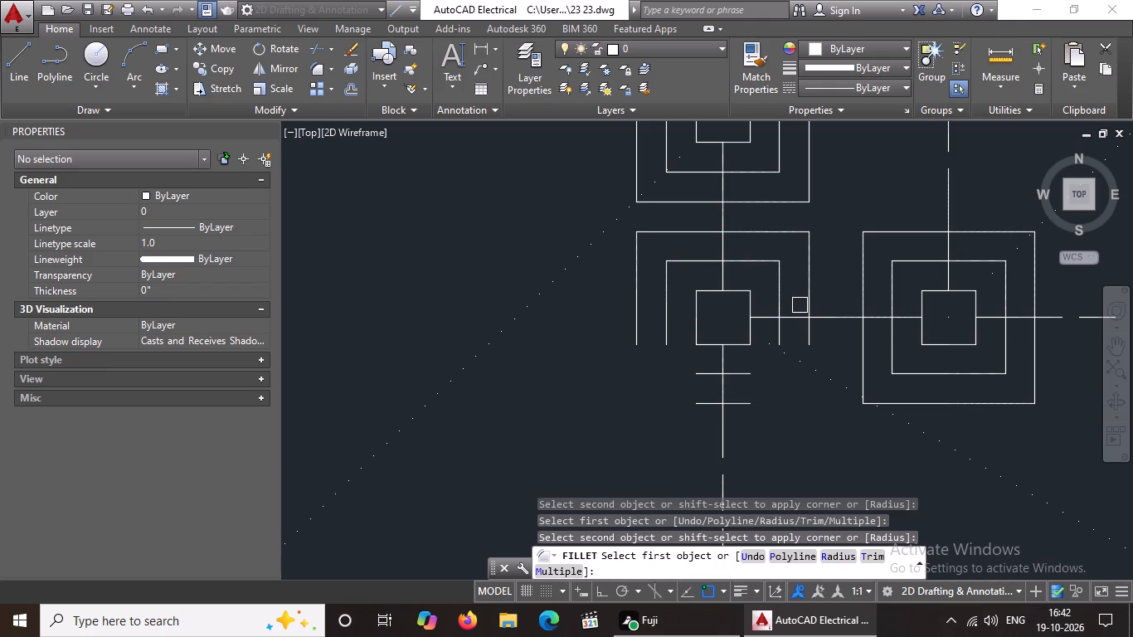
Fillet both lower corners of the inner and outer footing squares at that lower column of the stacked pair.
click(669, 333)
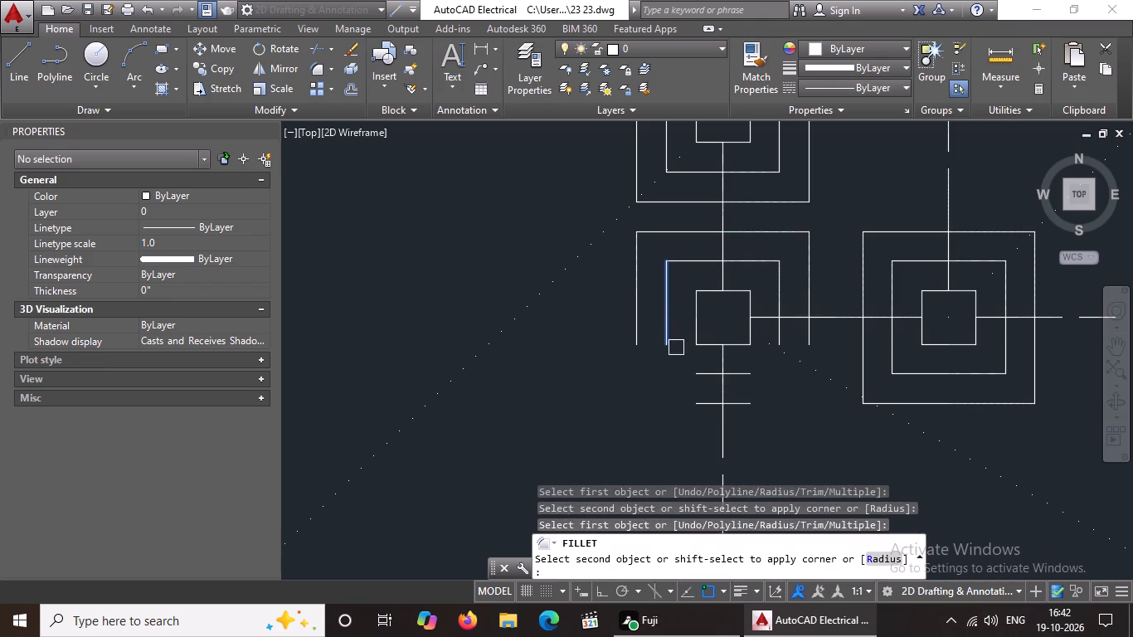
click(695, 371)
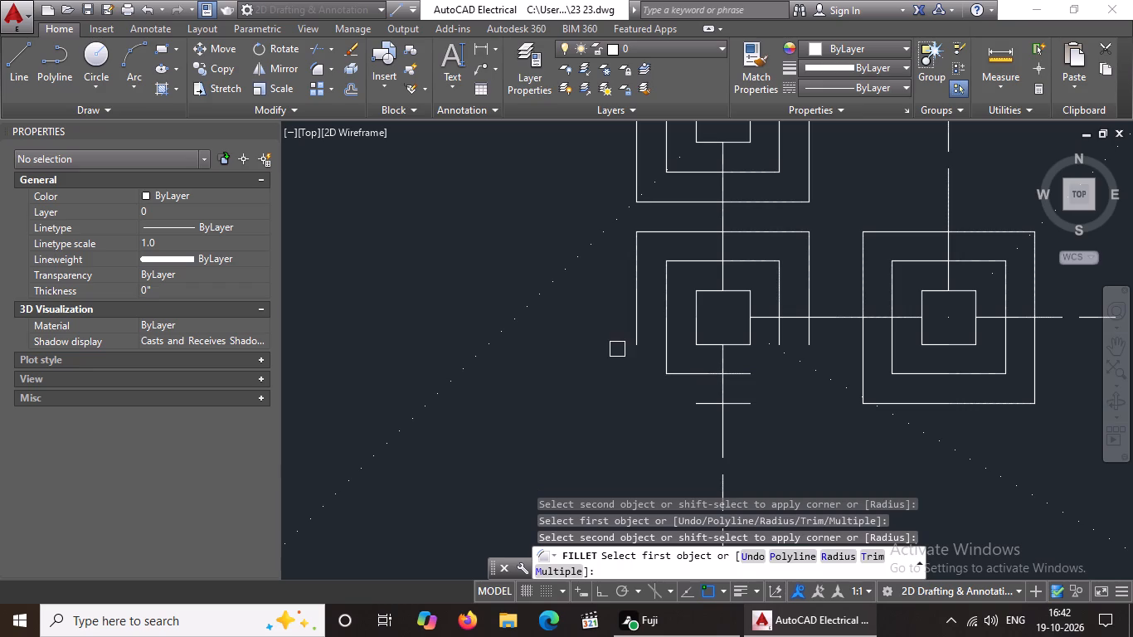
click(636, 315)
click(691, 401)
drag(738, 373, 747, 361)
click(775, 327)
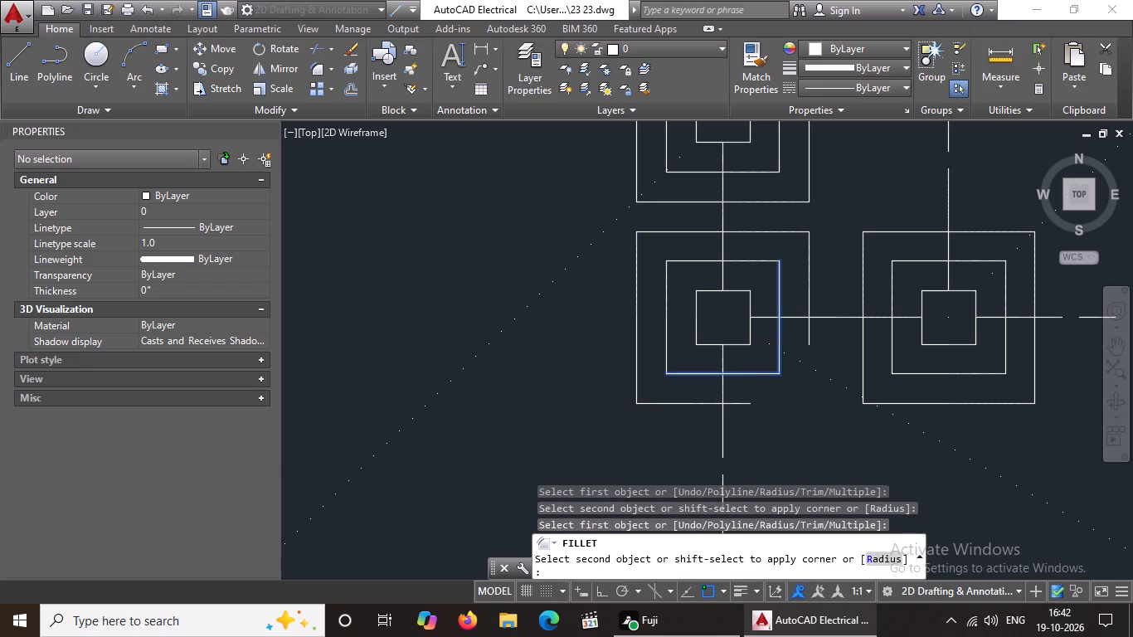
click(746, 404)
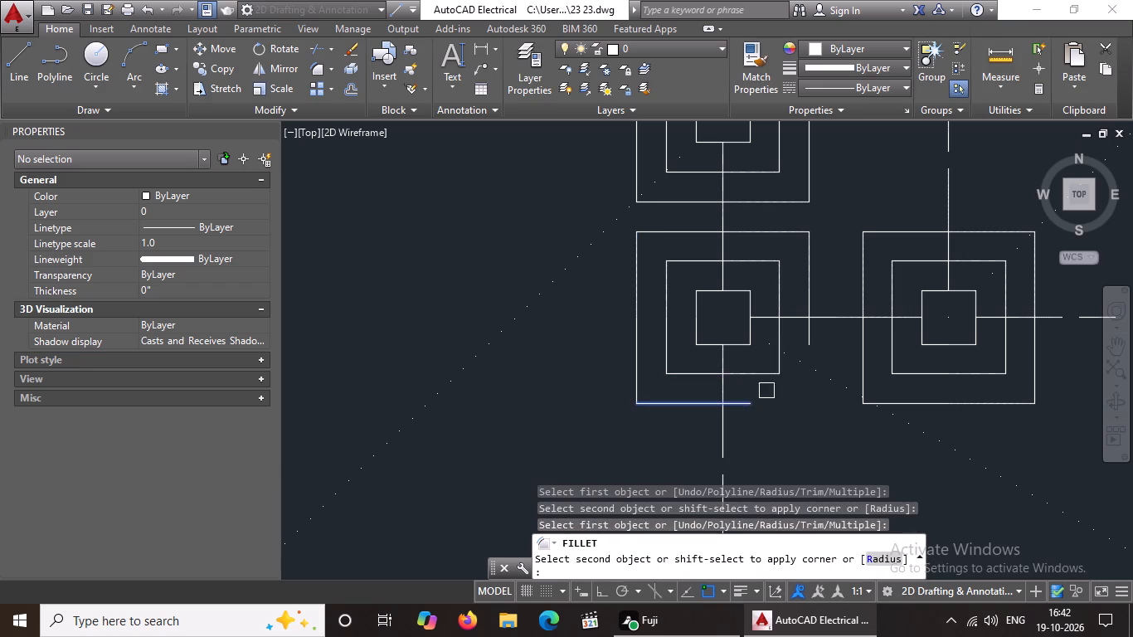
click(810, 338)
Check the whole column footing plan for footing squares with open corners, and end the Fillet command.
scroll(813, 333, down, 6)
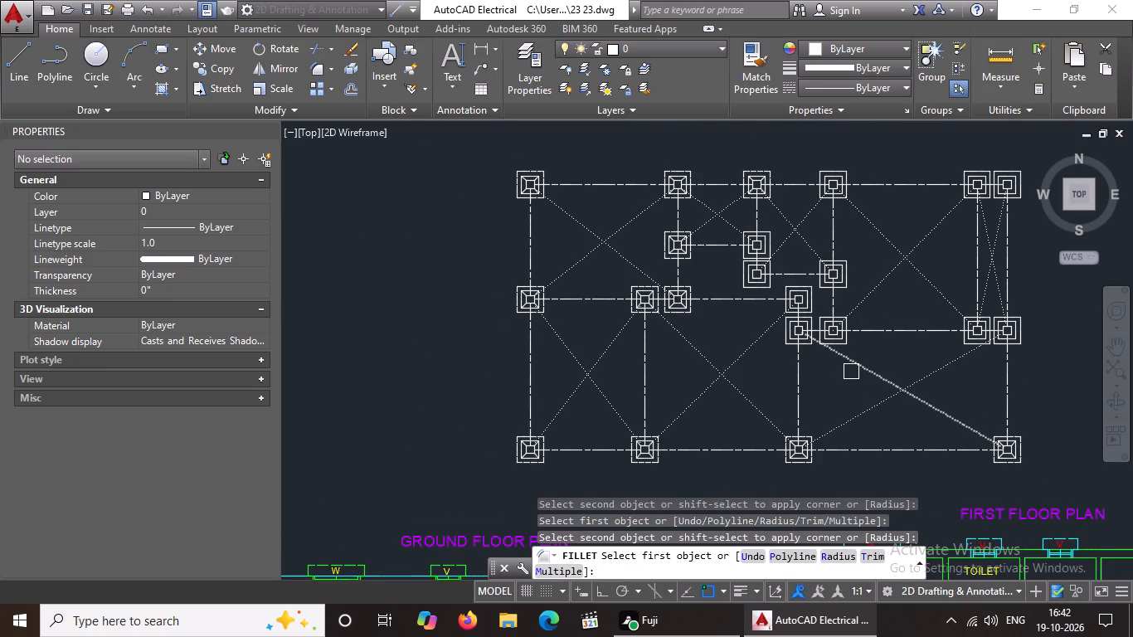
scroll(851, 372, up, 1)
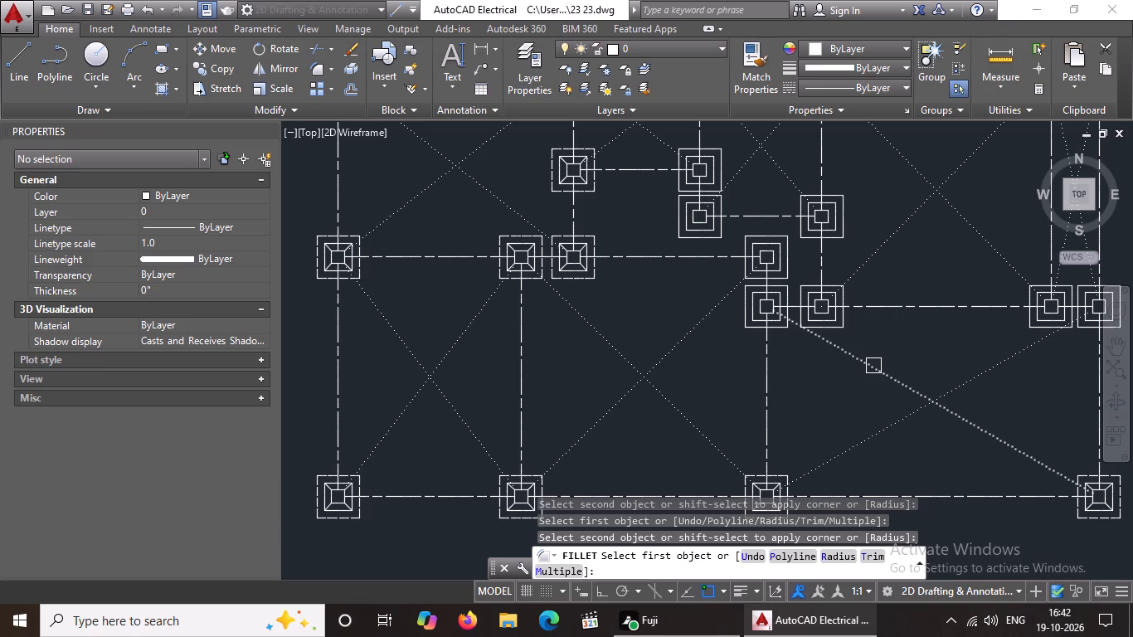
scroll(873, 366, down, 2)
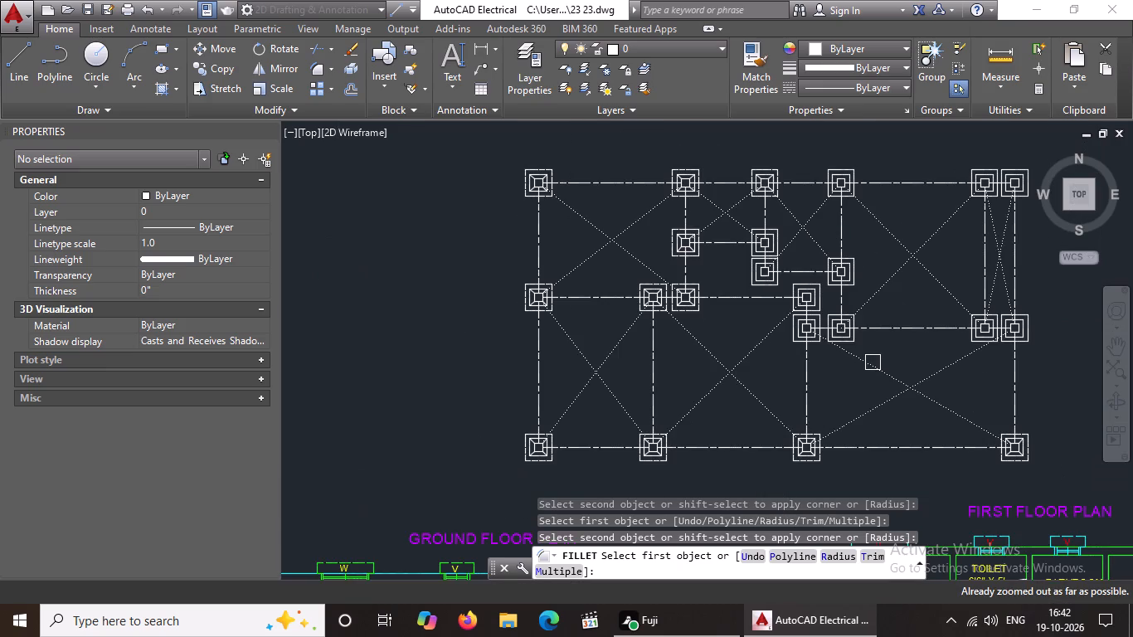
scroll(873, 367, down, 1)
middle_drag(874, 372, 816, 337)
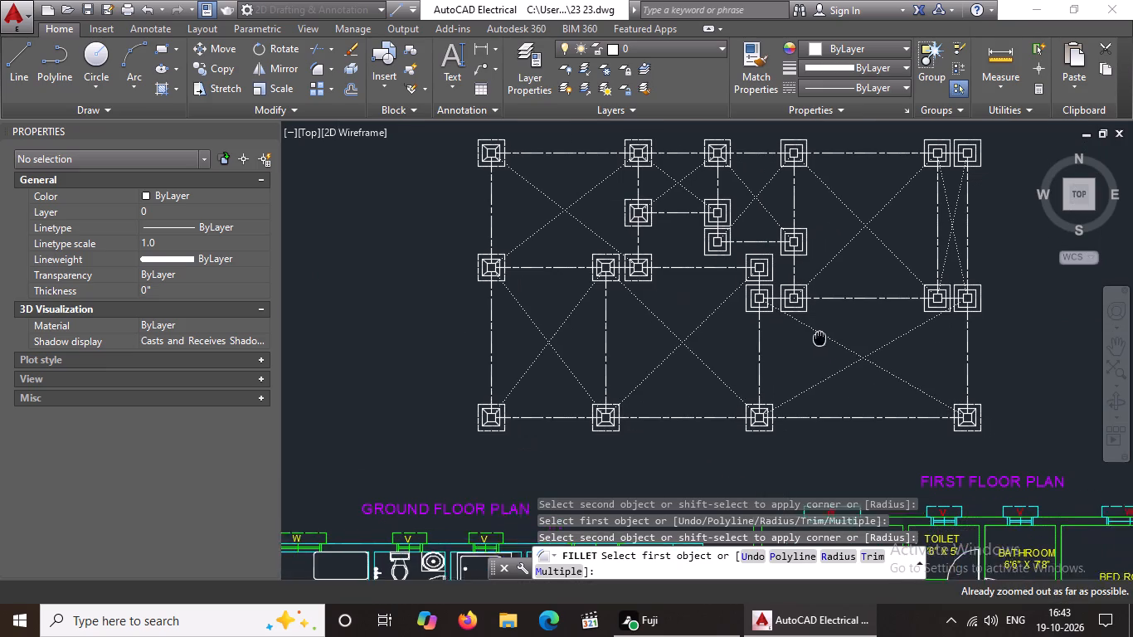
middle_drag(816, 337, 810, 335)
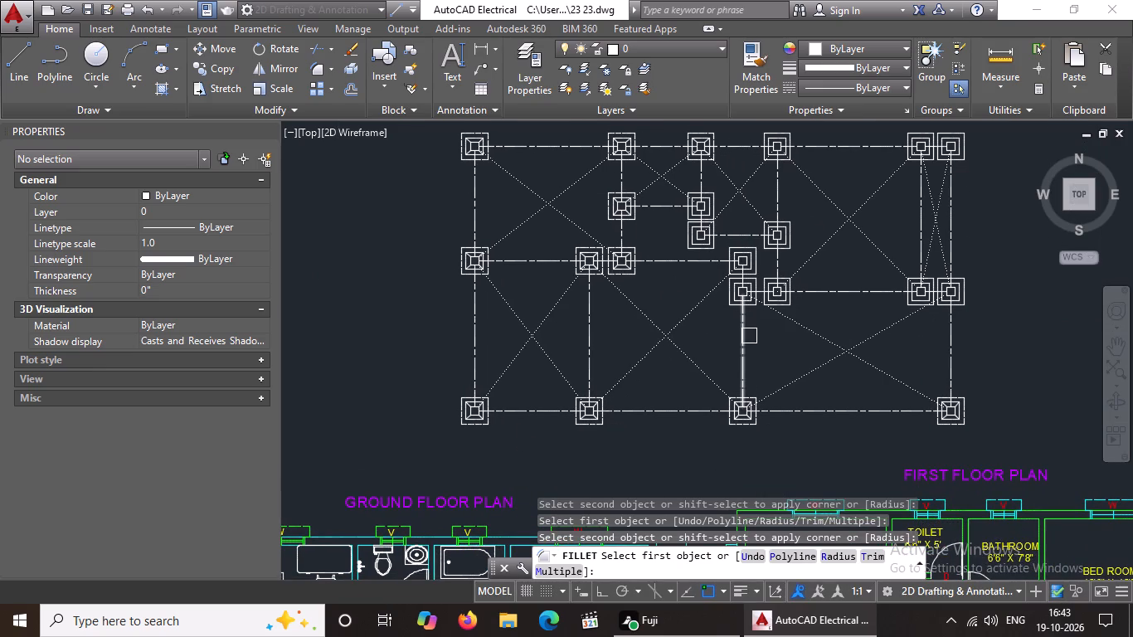
middle_drag(748, 367, 734, 435)
scroll(734, 435, down, 2)
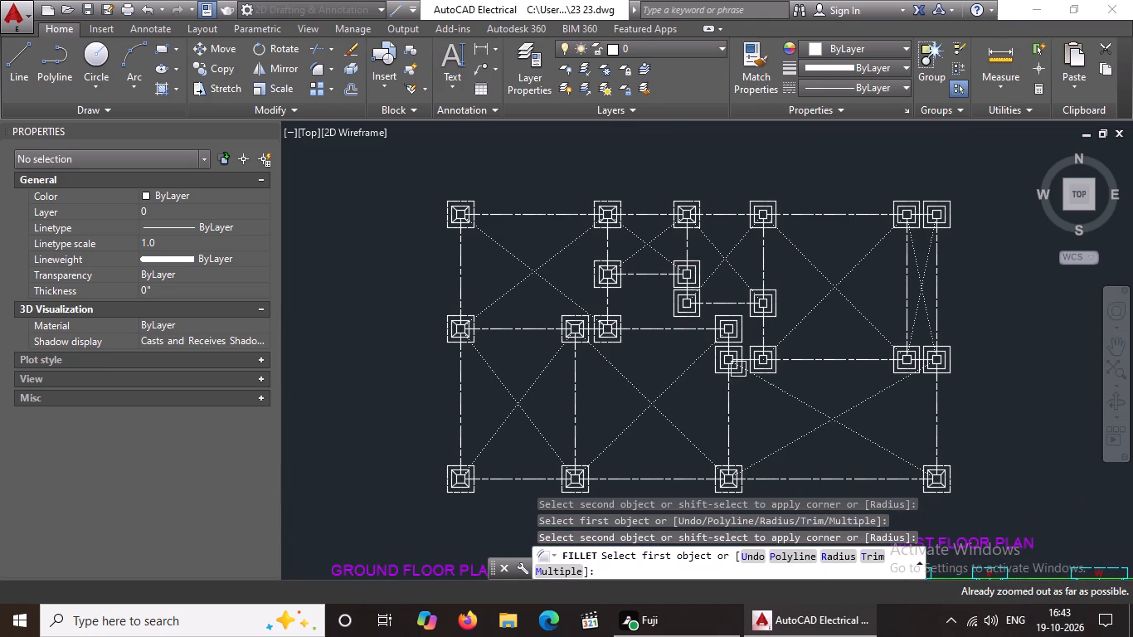
middle_drag(738, 362, 737, 351)
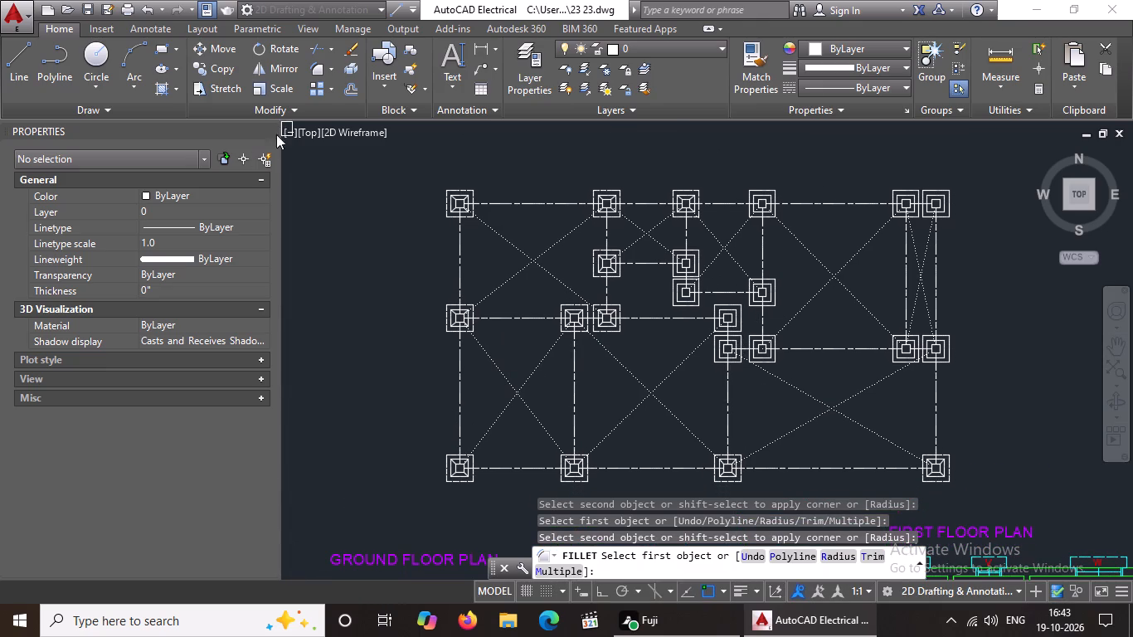
key(Escape)
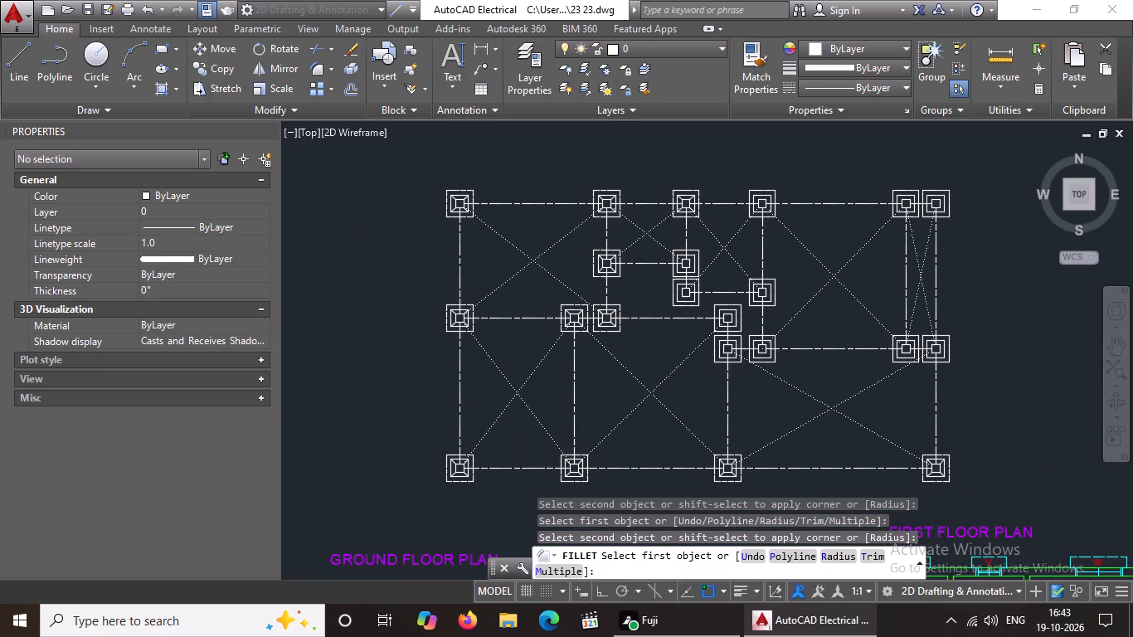
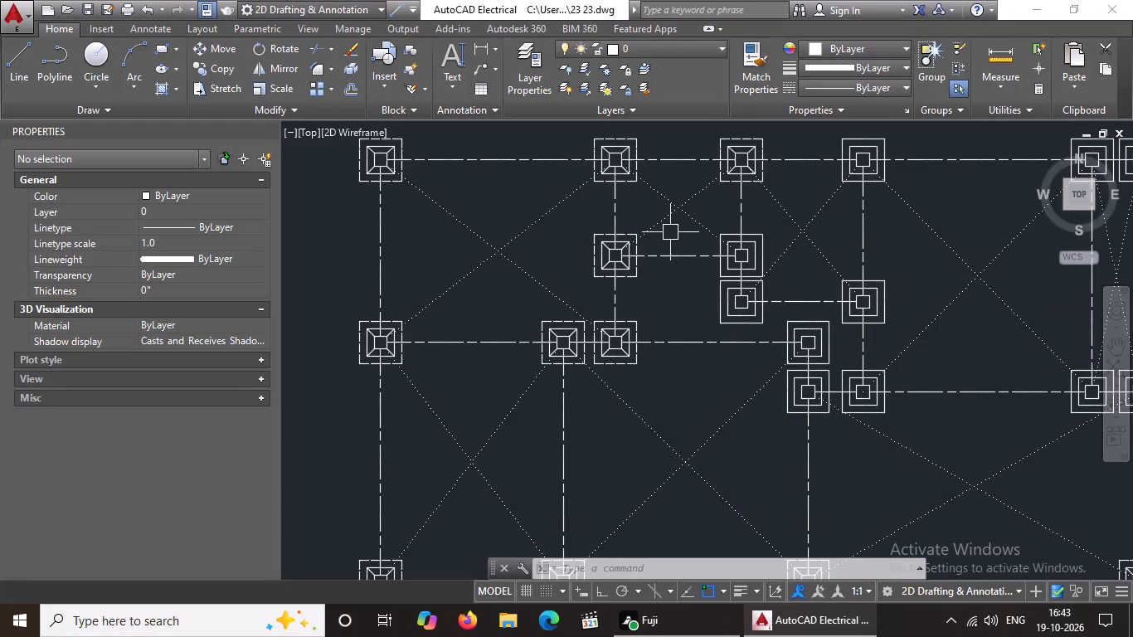
Draw the two left-hand diagonal corner lines between column and inner footing square at the top-row column right of the last dashed footing.
middle_drag(746, 289, 590, 381)
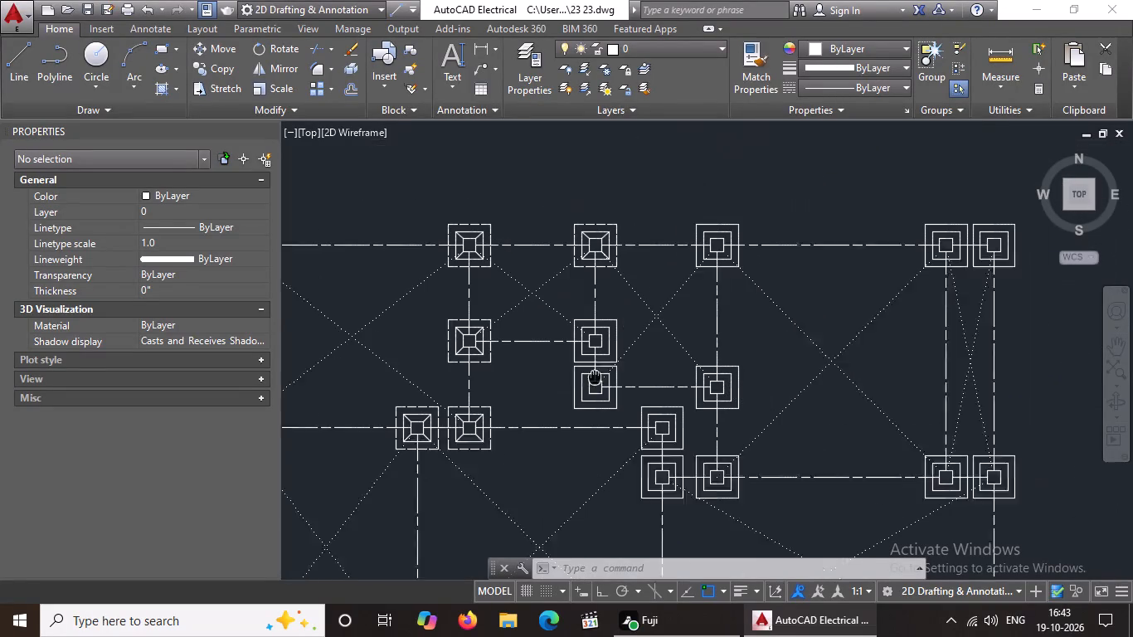
middle_drag(590, 381, 570, 391)
scroll(657, 251, up, 2)
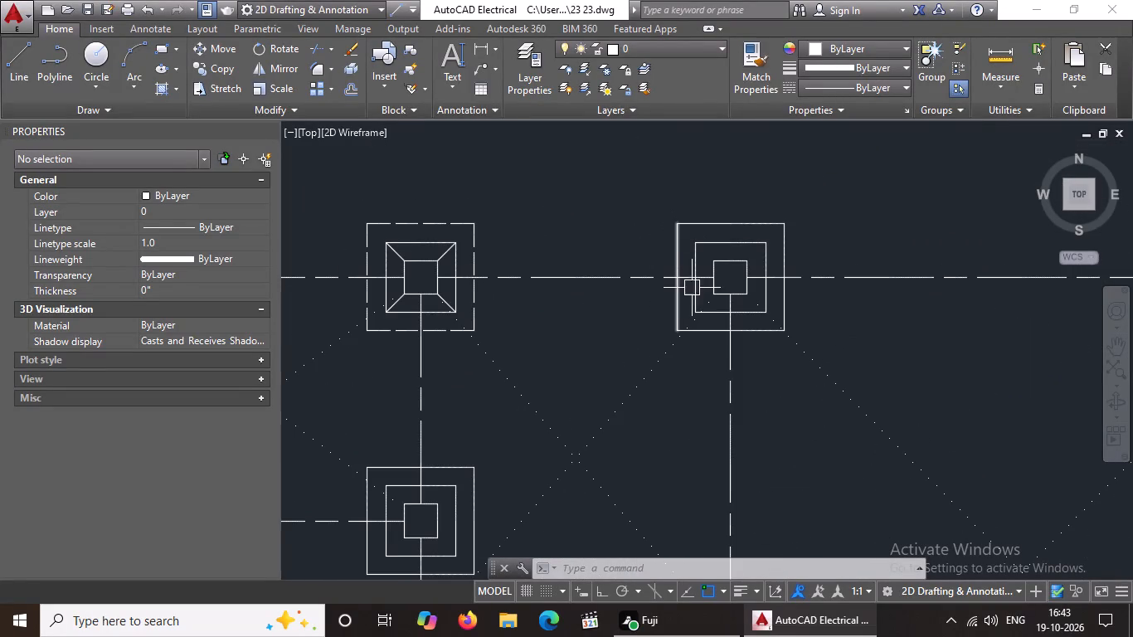
key(l)
key(Return)
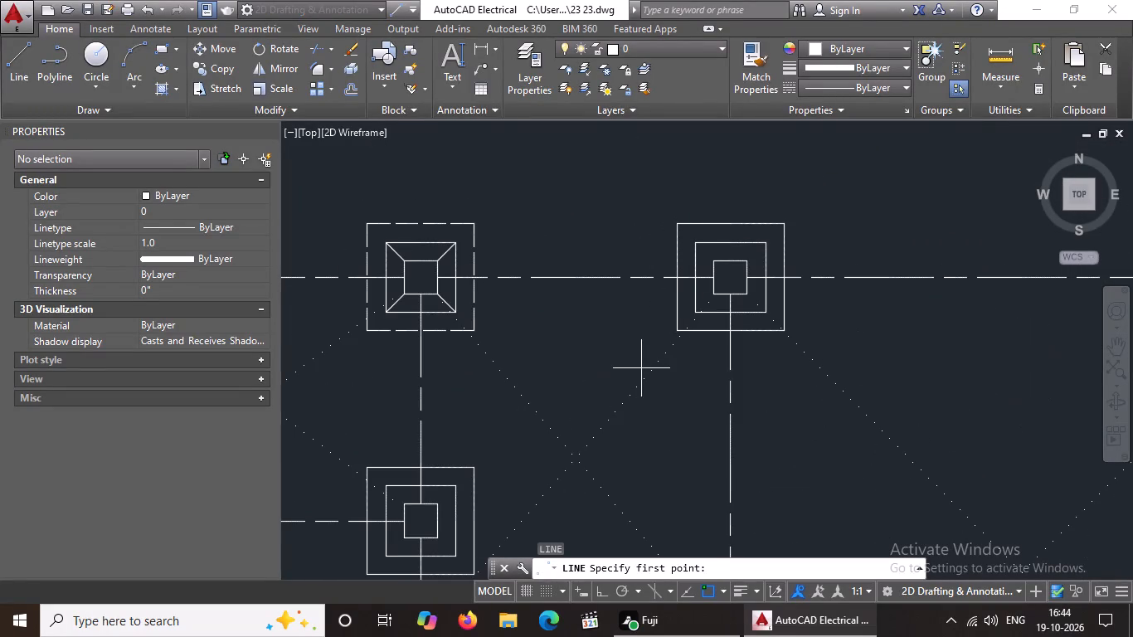
click(698, 242)
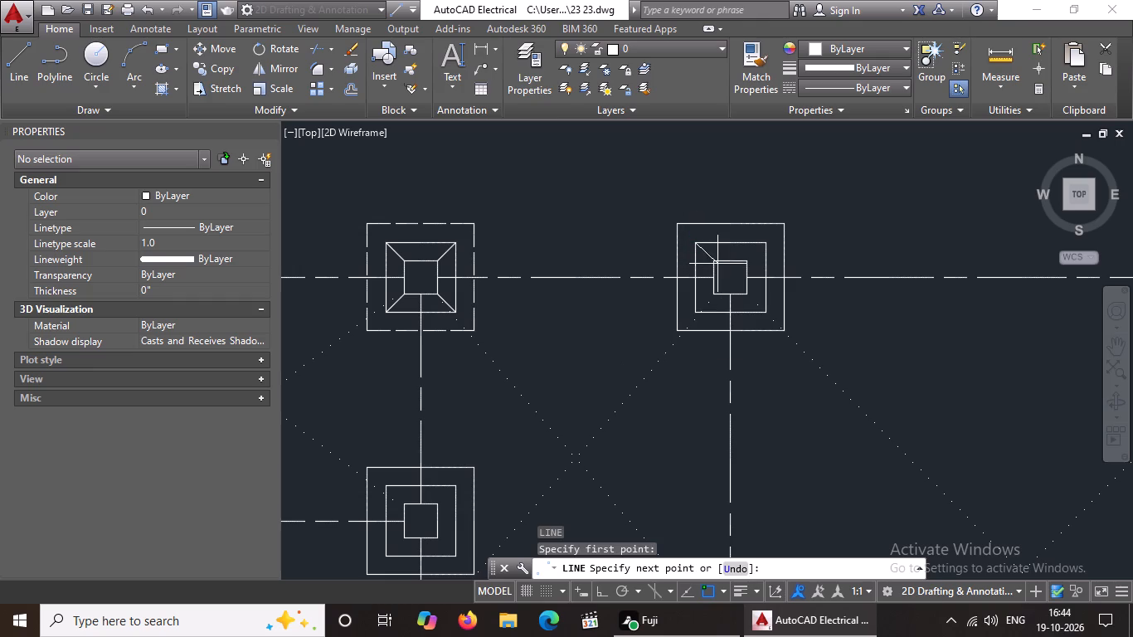
click(712, 260)
key(Escape)
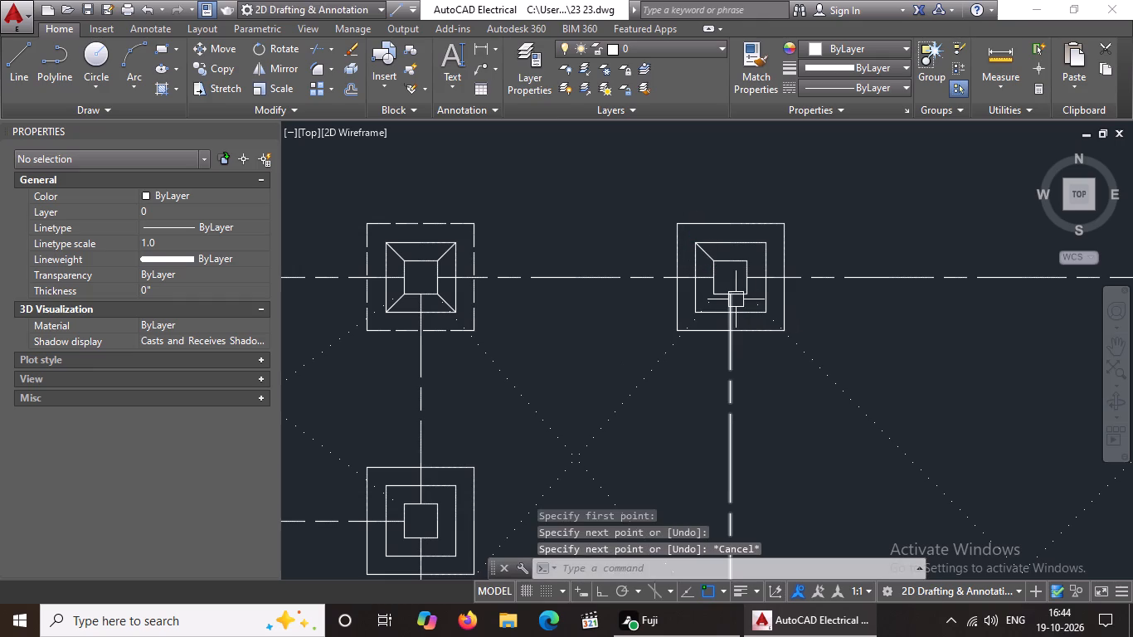
key(l)
key(Return)
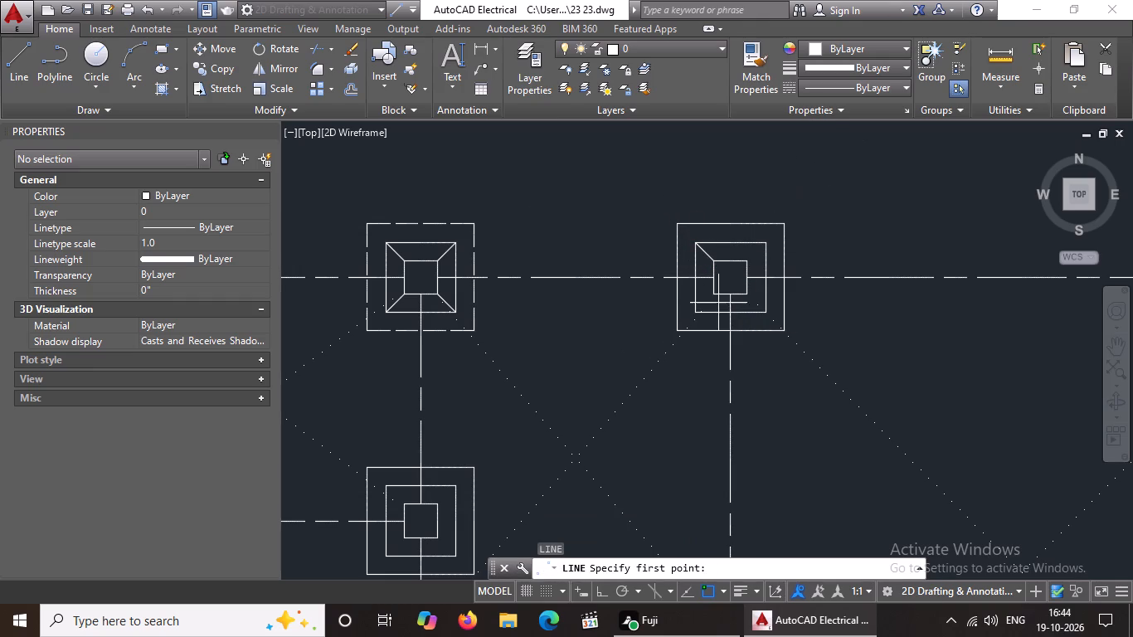
click(698, 313)
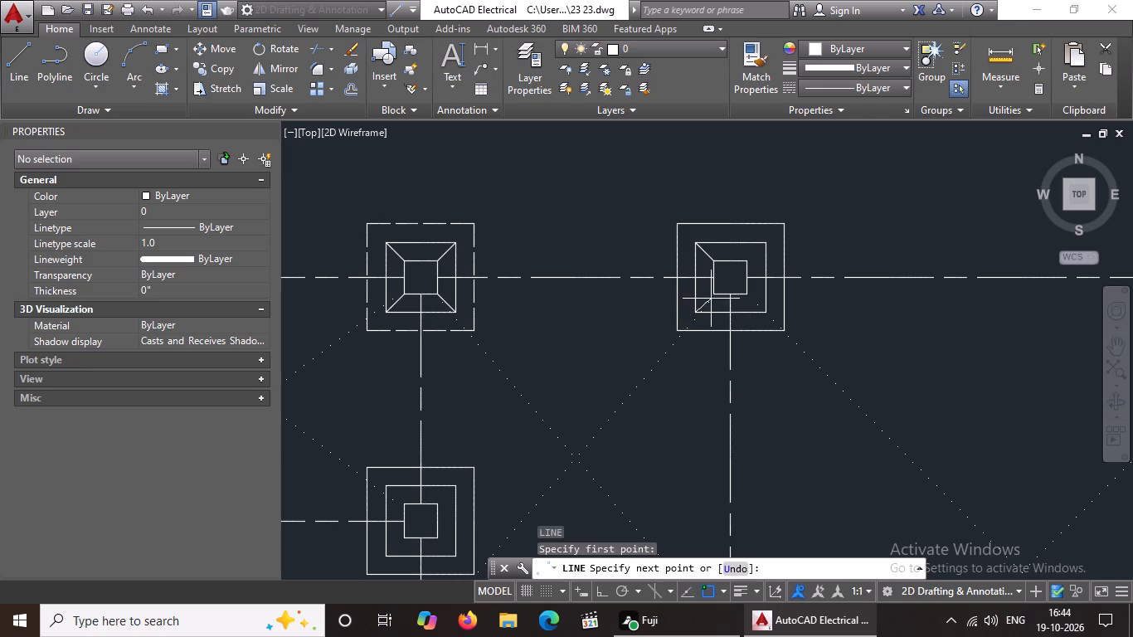
click(714, 295)
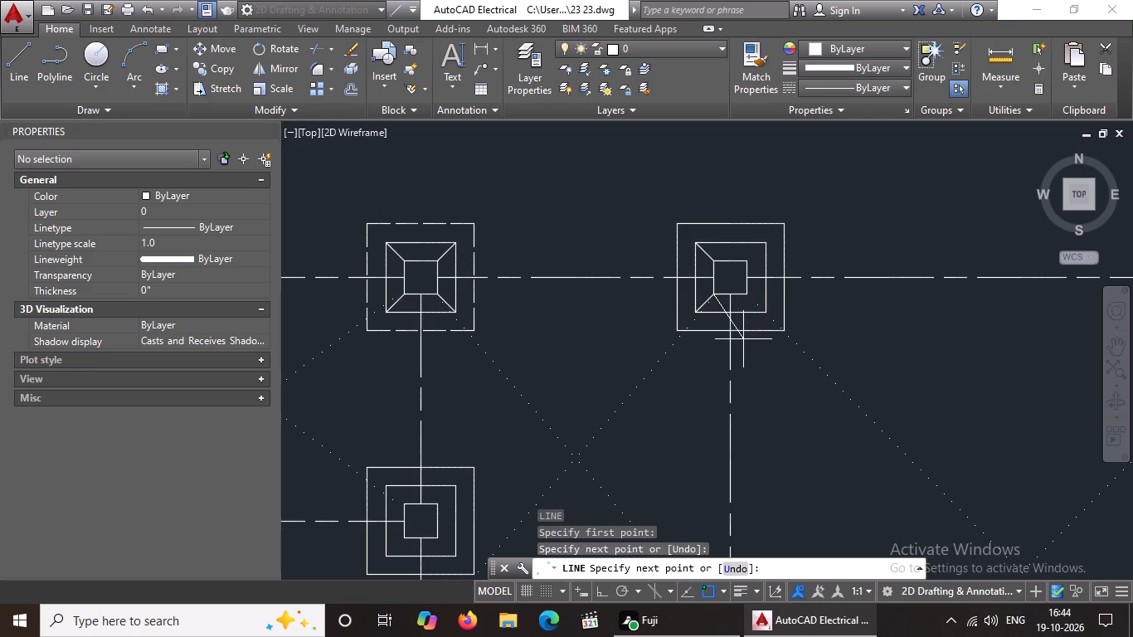
key(Escape)
Draw the two right-hand diagonal corner lines from the column to the inner footing square at that same top-row column.
key(l)
key(Return)
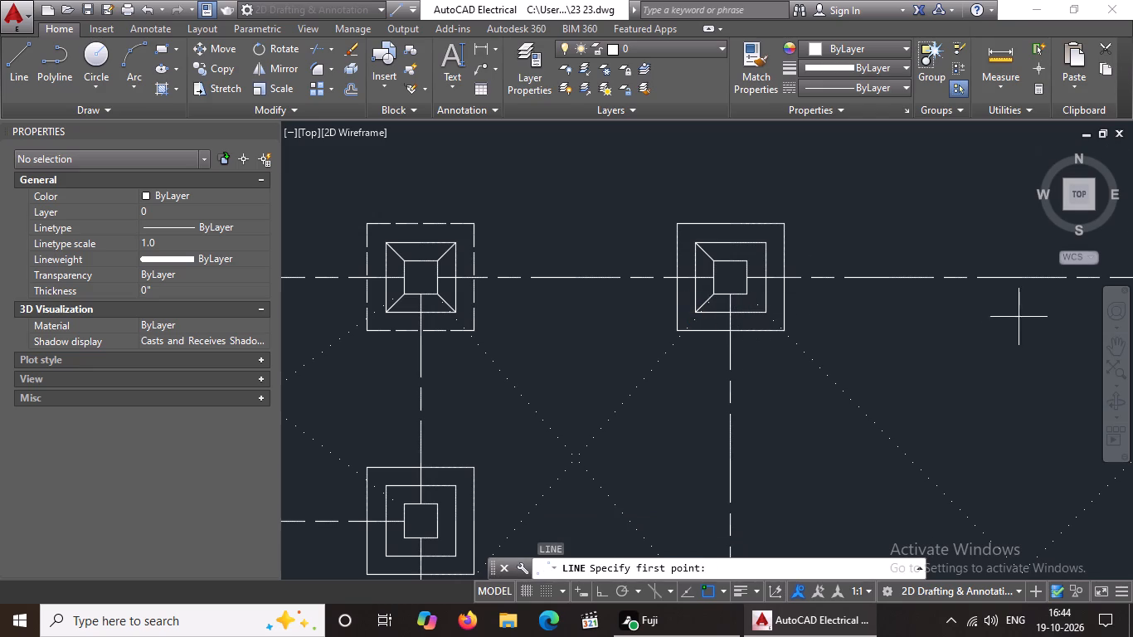
click(752, 261)
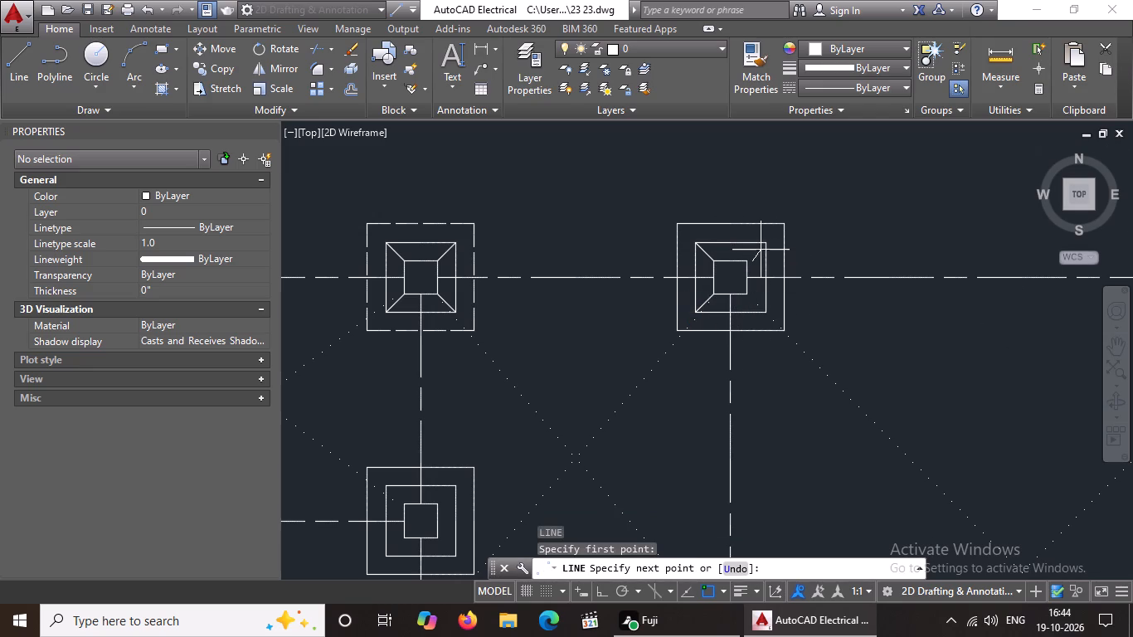
key(ctrl+z)
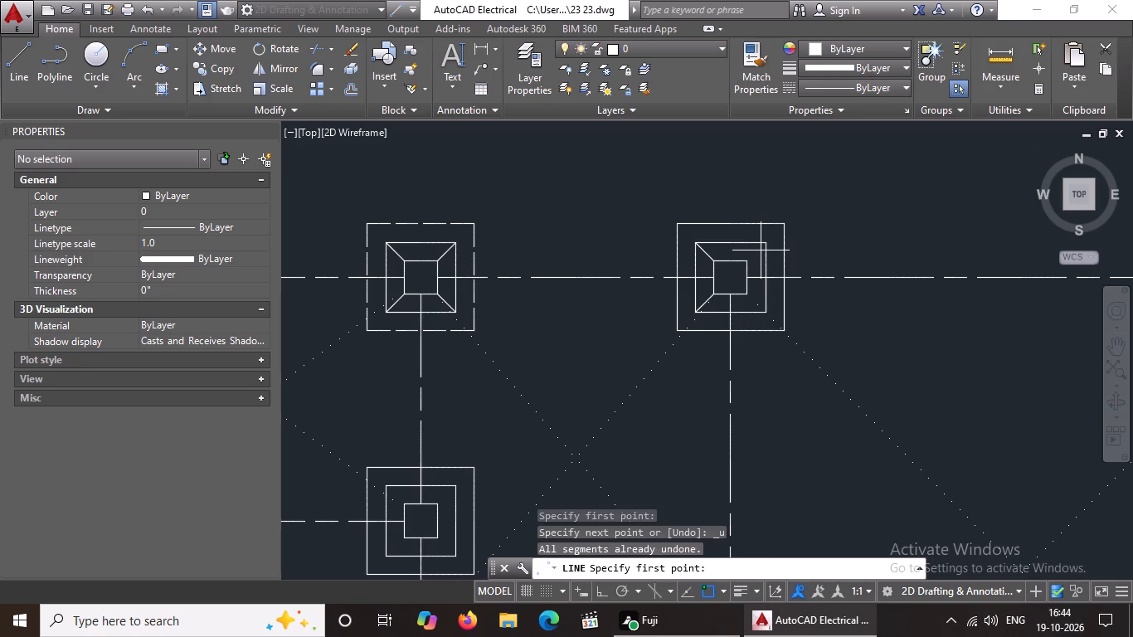
click(747, 261)
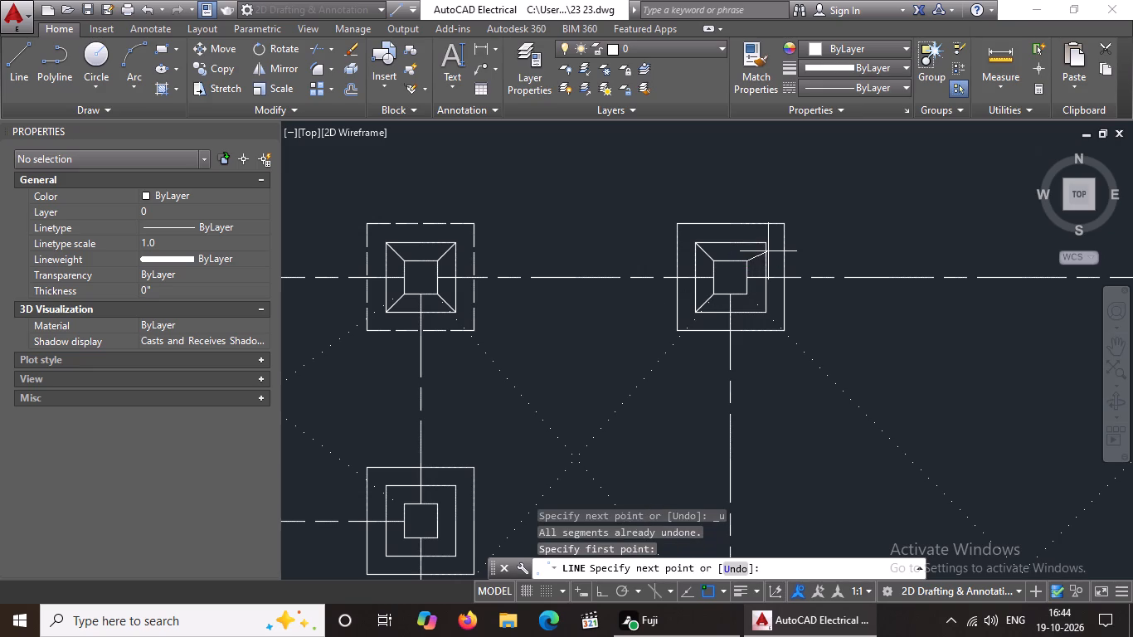
click(763, 245)
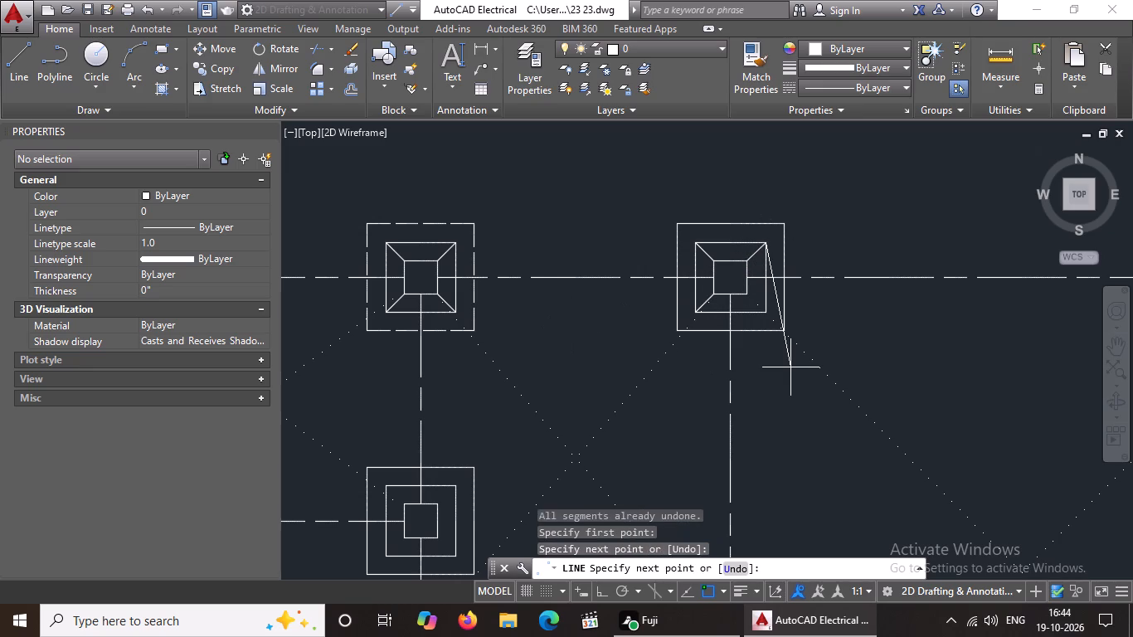
key(Escape)
key(l)
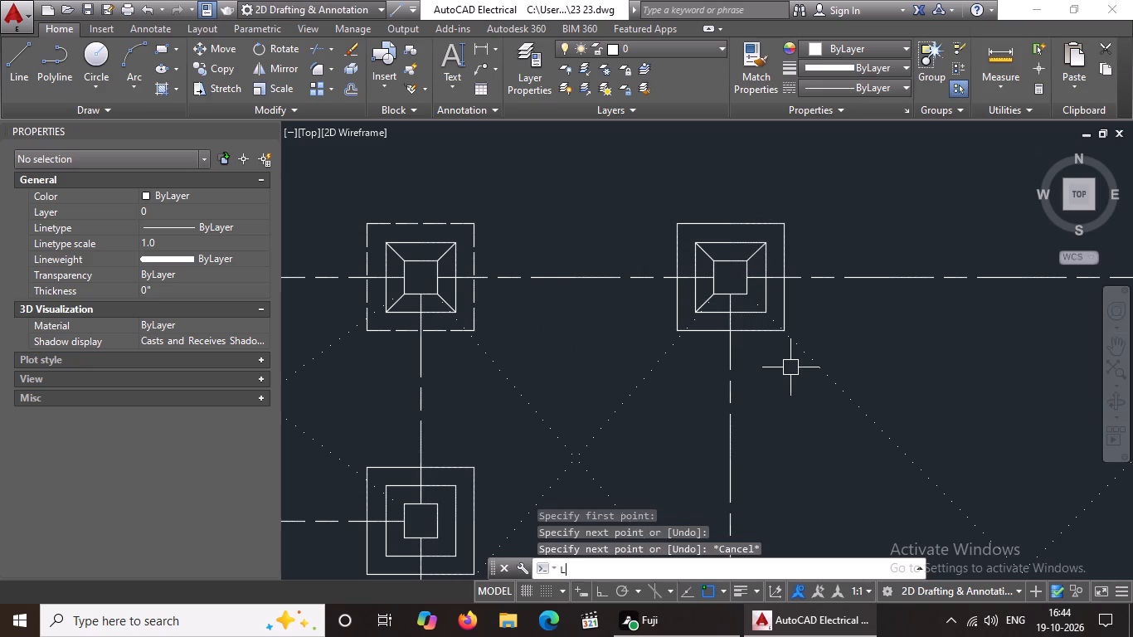
key(Return)
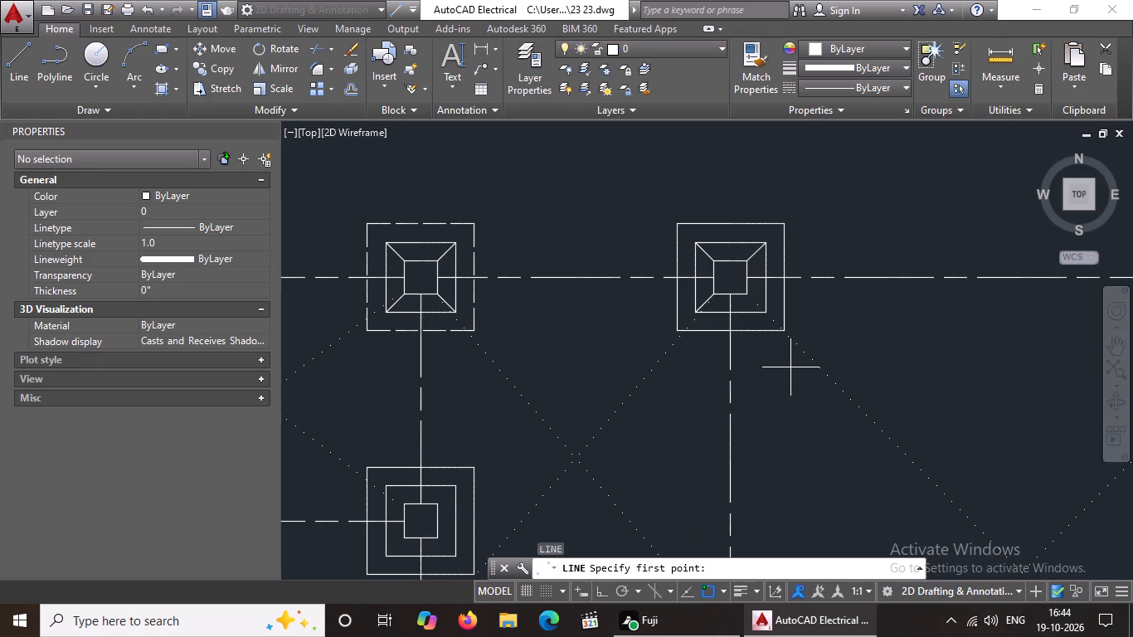
click(745, 294)
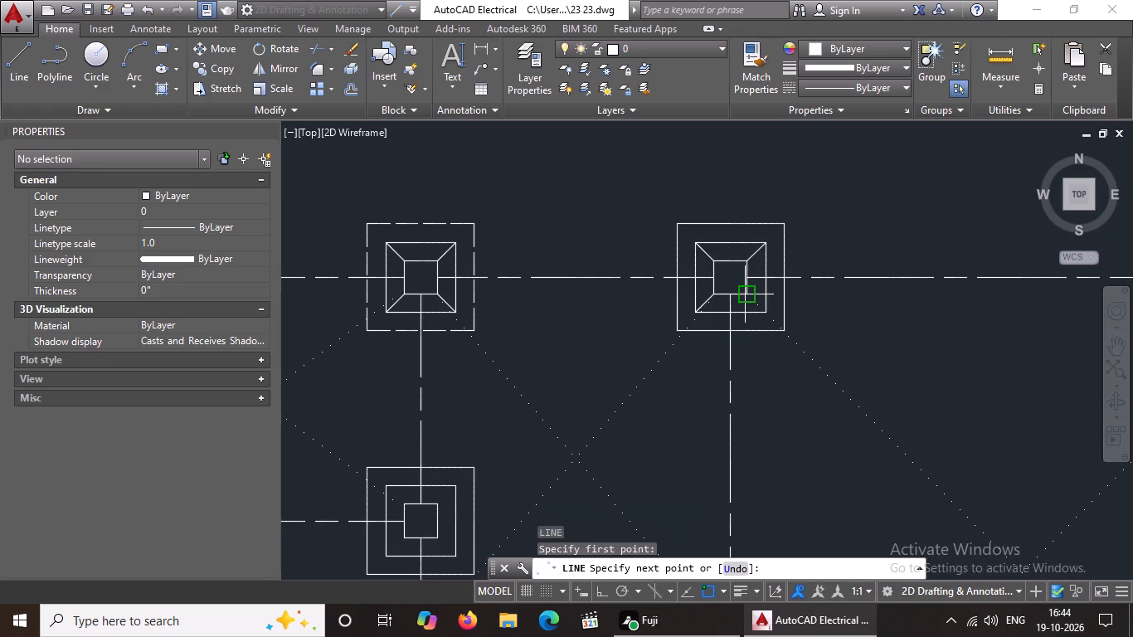
click(768, 308)
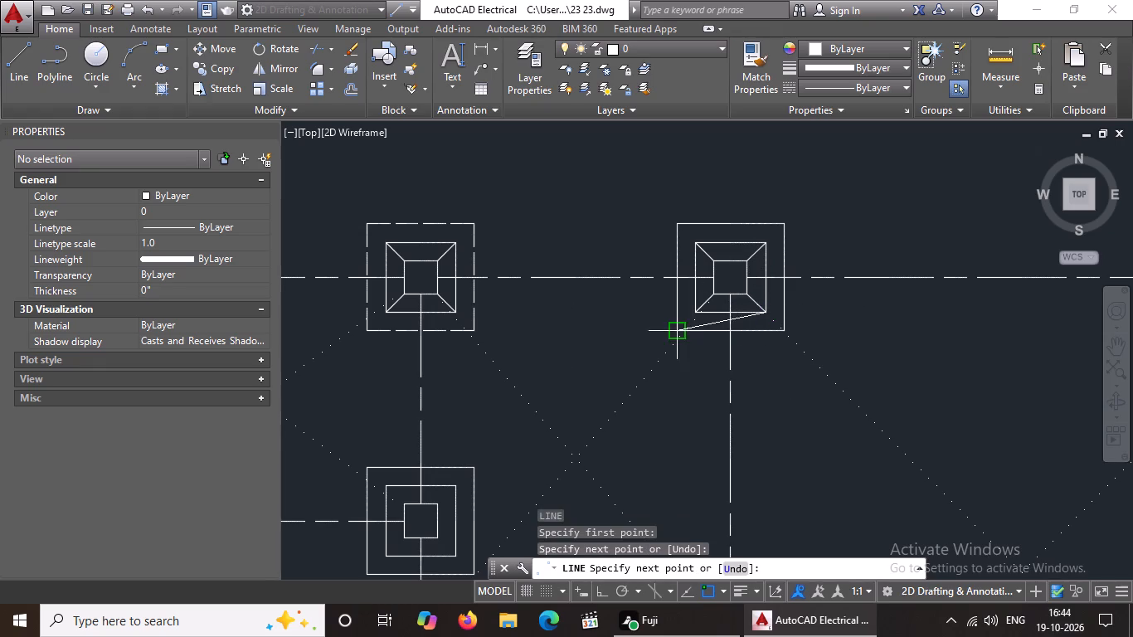
scroll(676, 324, down, 2)
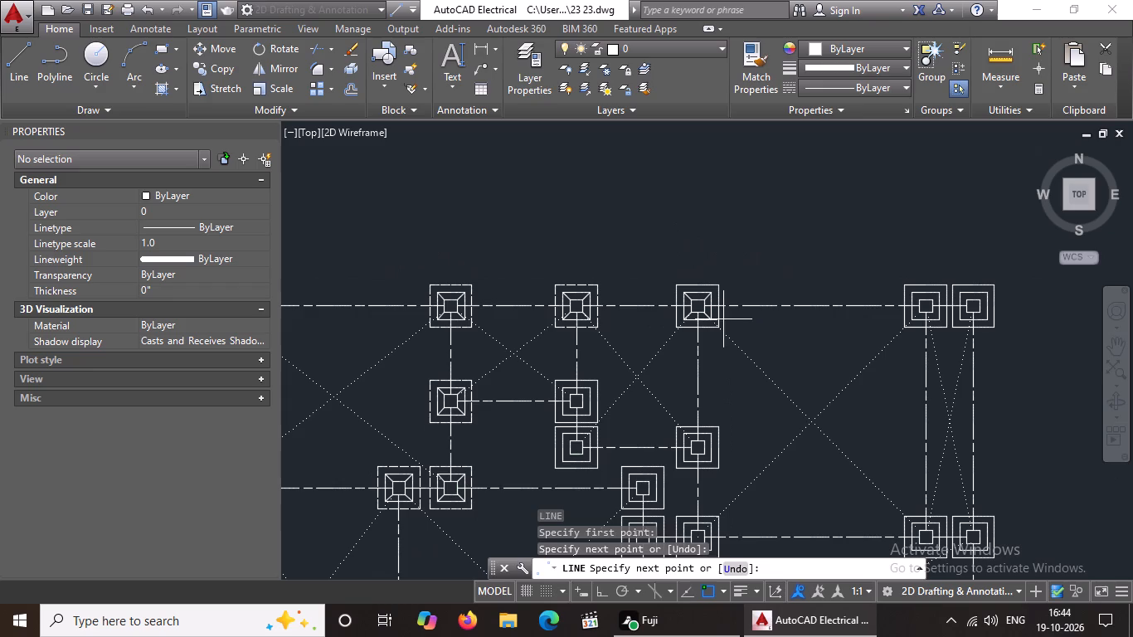
key(Escape)
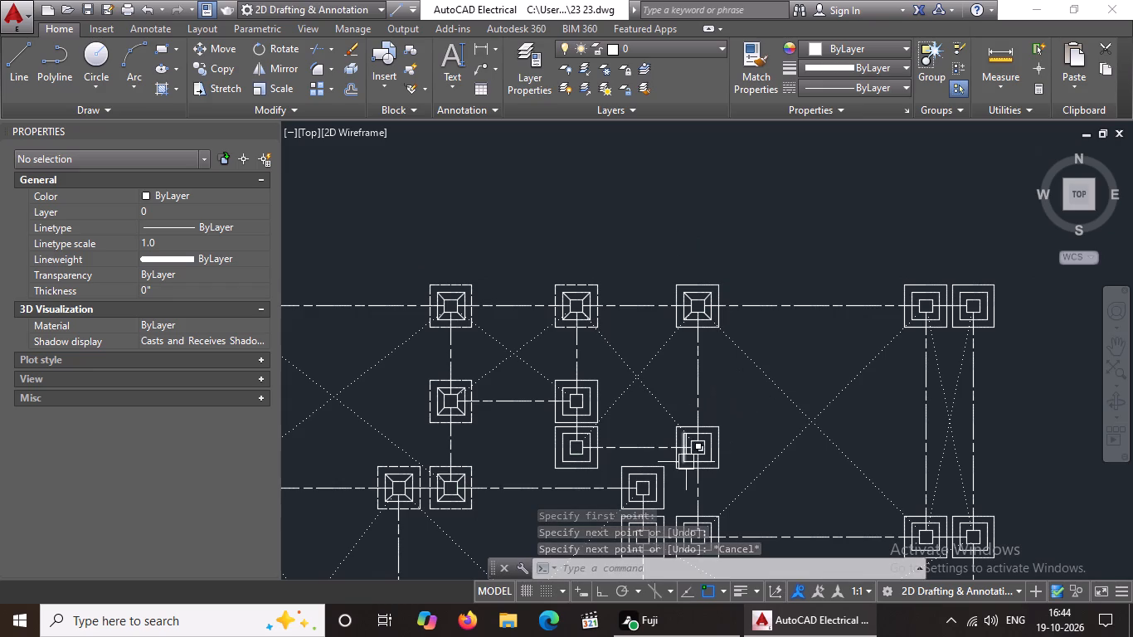
Draw the two upper diagonal corner lines at the left column of the closely spaced pair at the top row's right end.
key(l)
key(Return)
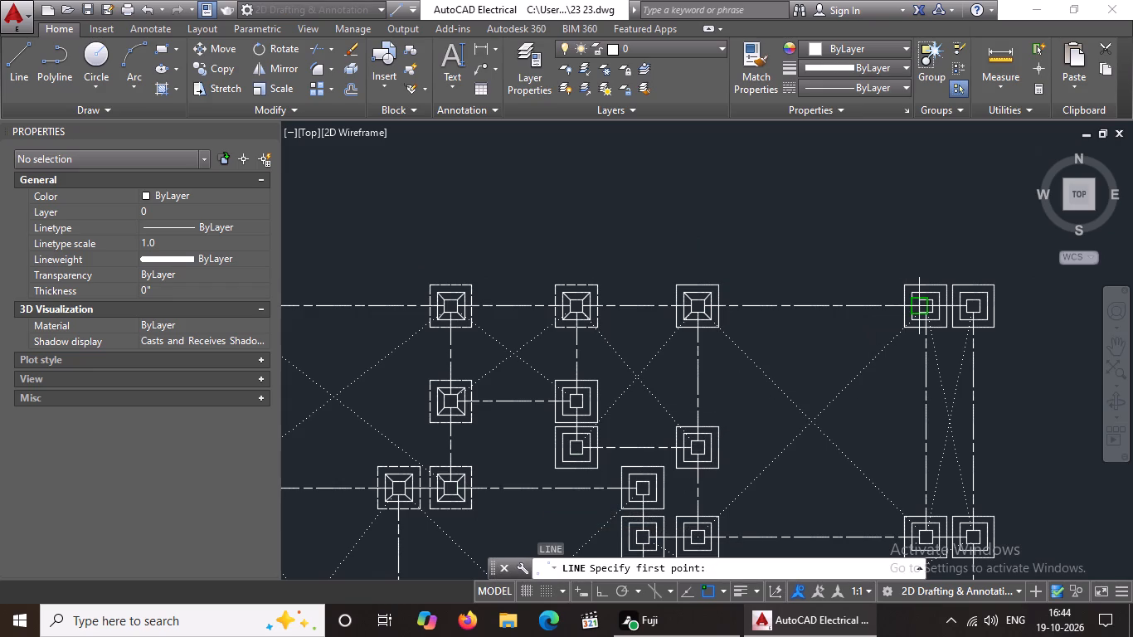
scroll(914, 307, up, 3)
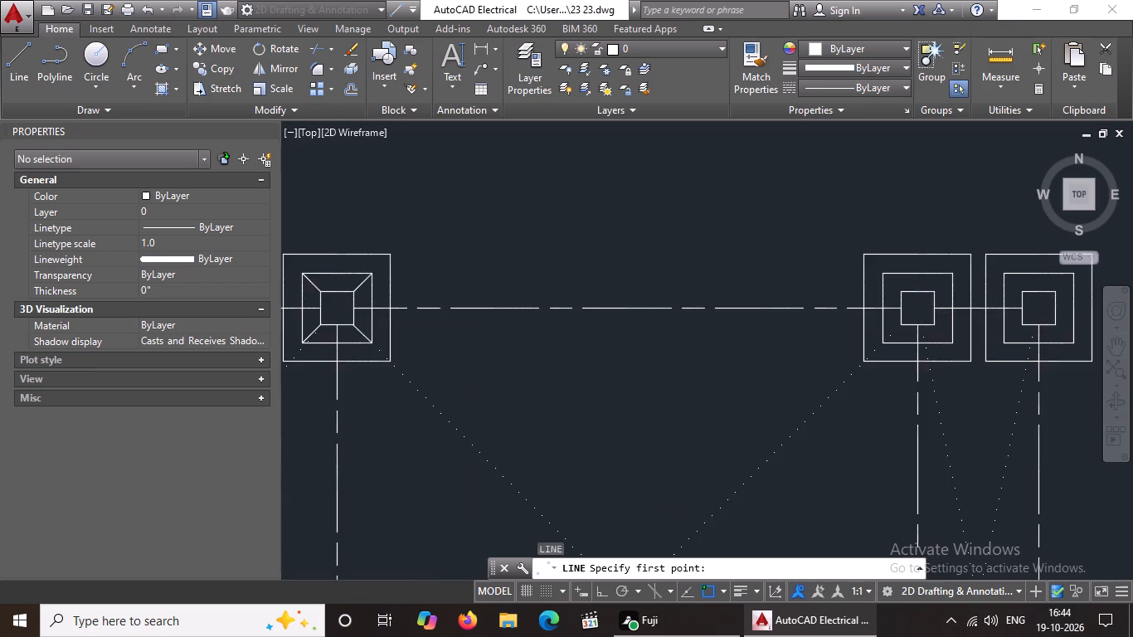
click(917, 292)
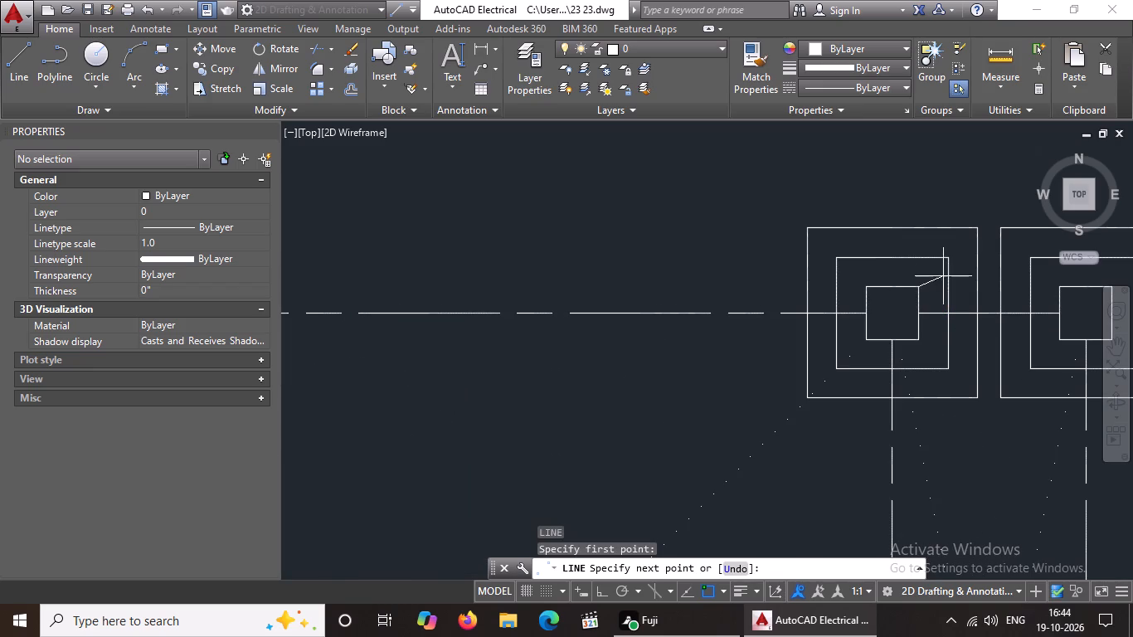
click(947, 260)
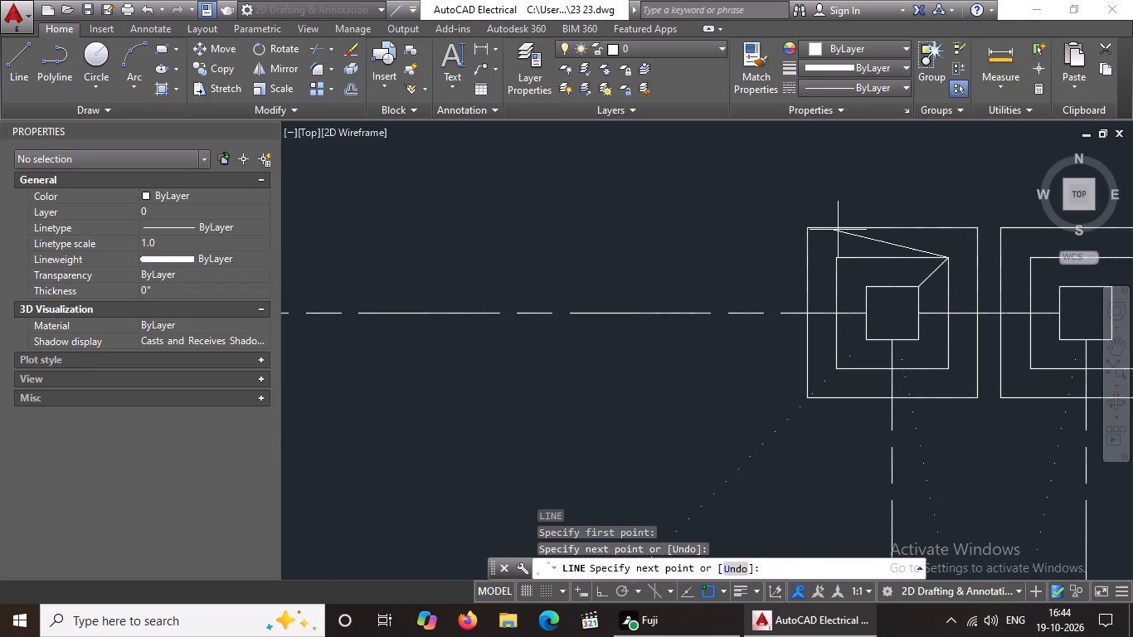
key(Escape)
key(l)
key(Return)
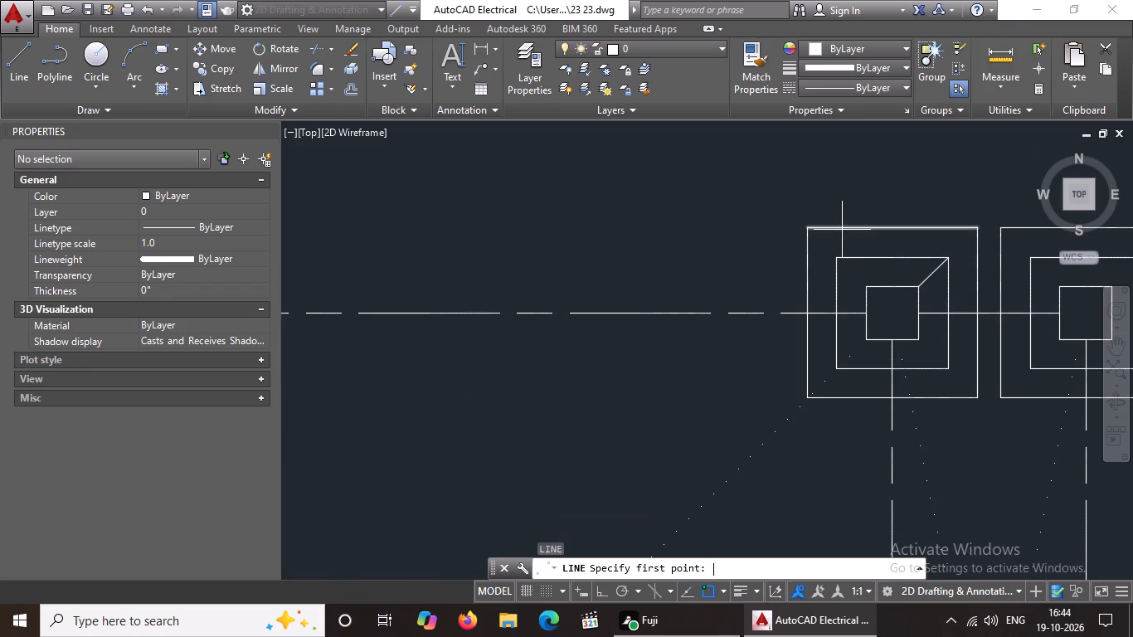
click(835, 253)
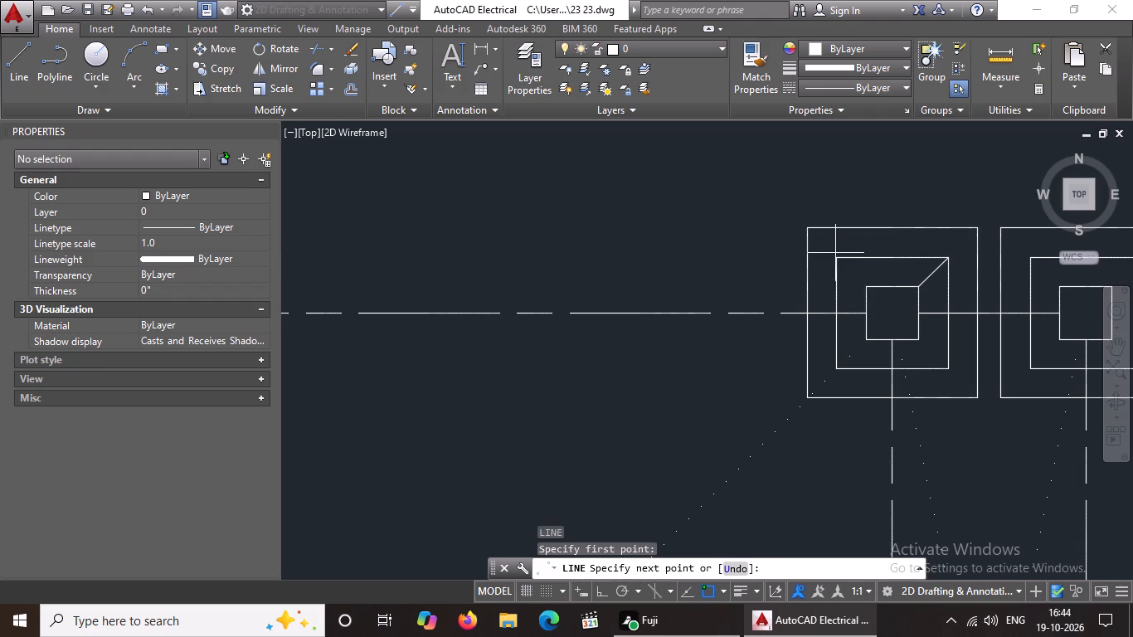
click(873, 288)
scroll(964, 337, down, 3)
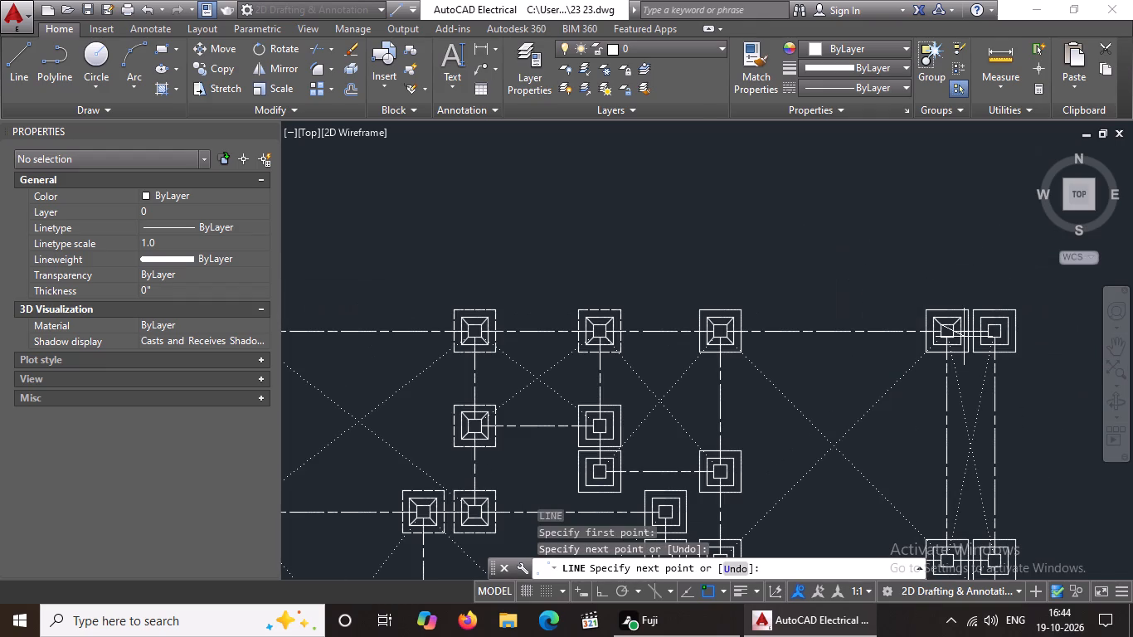
key(Escape)
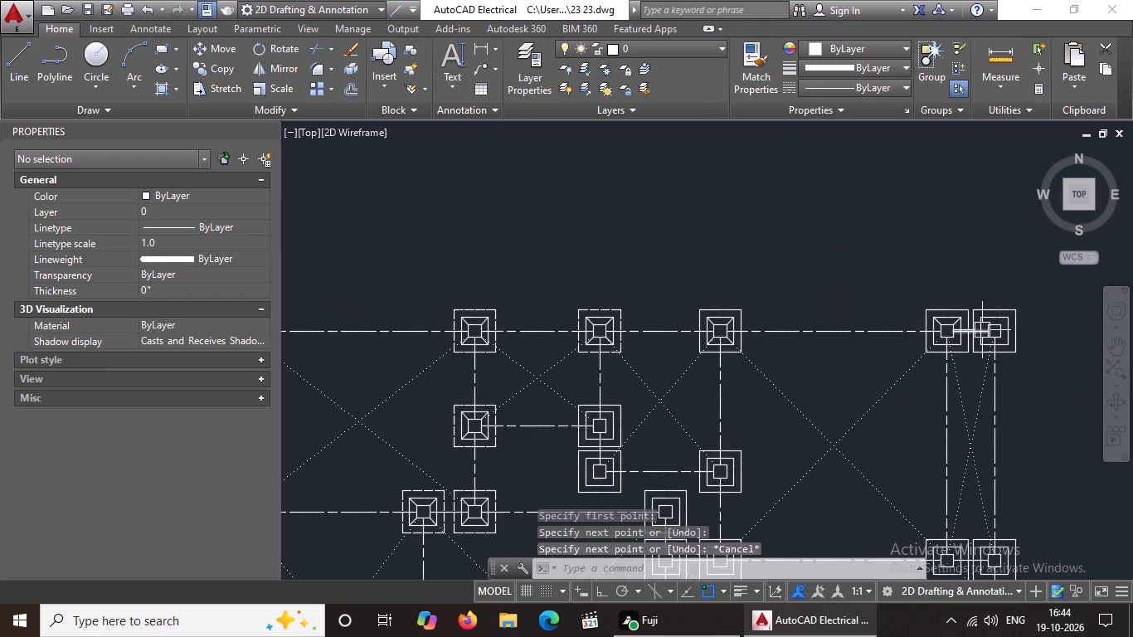
Draw the two lower diagonal corner lines between column and inner footing square at that left column of the top-row pair.
key(l)
key(Return)
scroll(982, 330, up, 1)
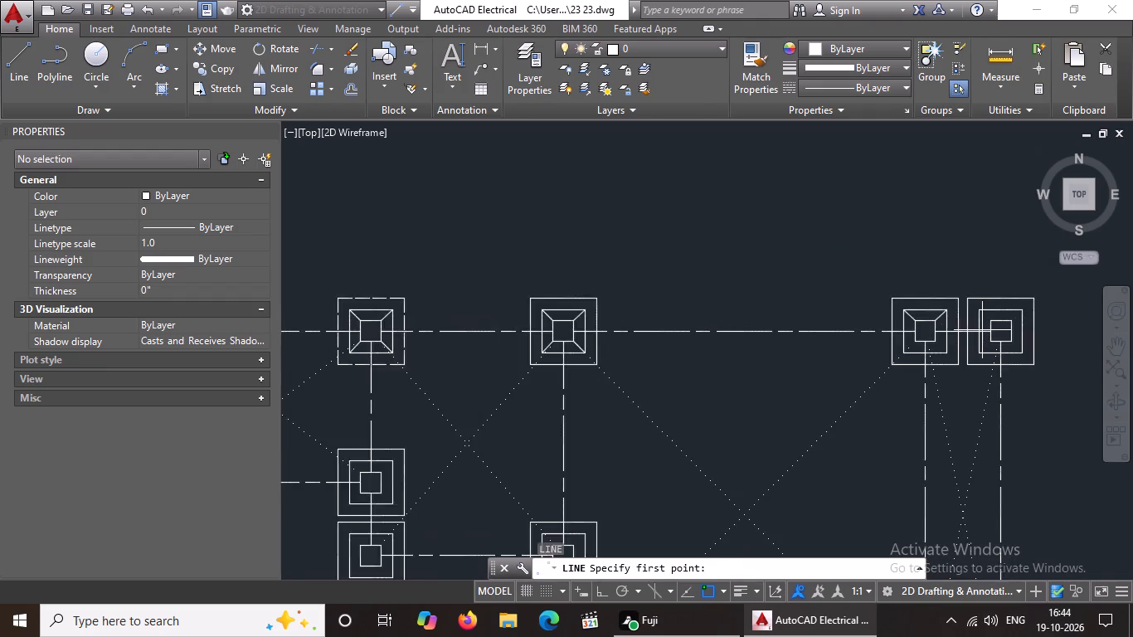
scroll(982, 330, up, 1)
click(863, 367)
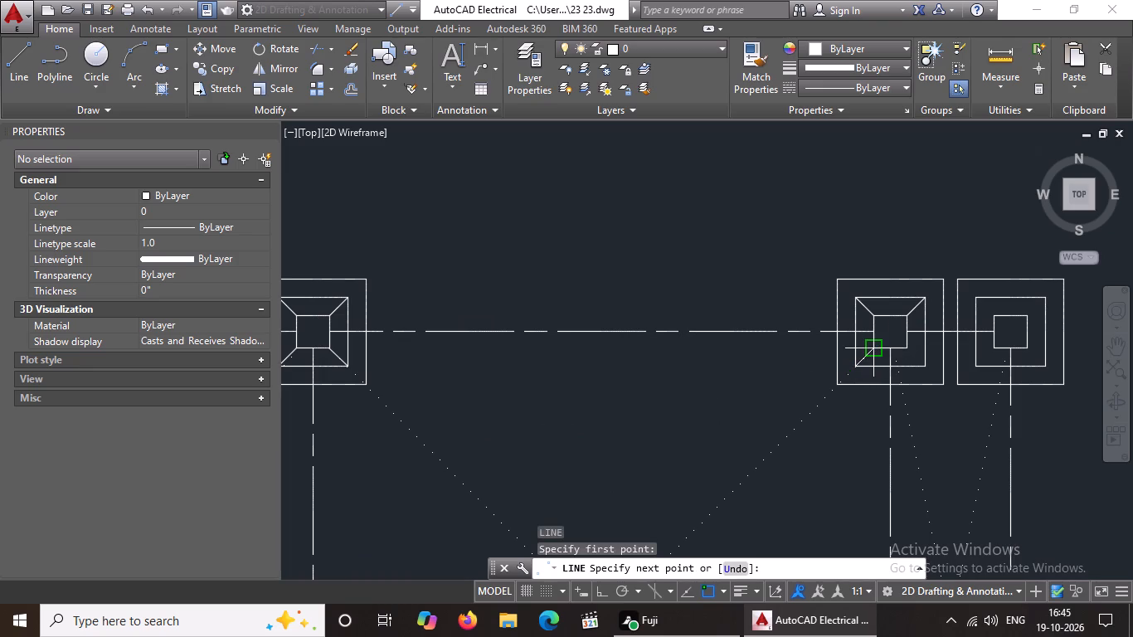
click(878, 348)
scroll(920, 328, down, 3)
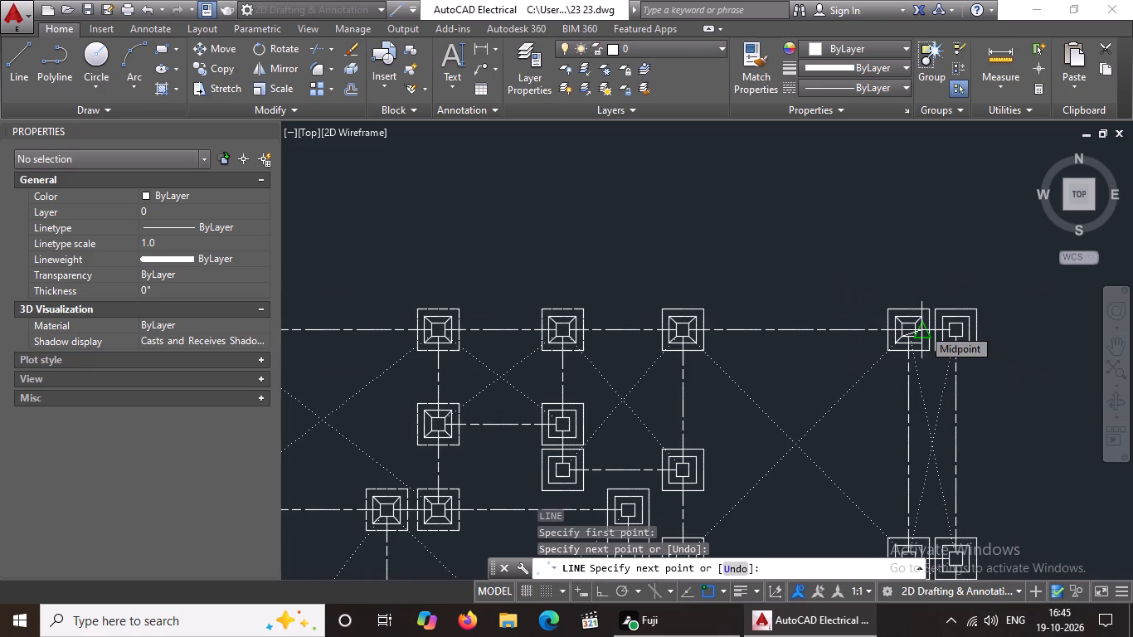
key(Escape)
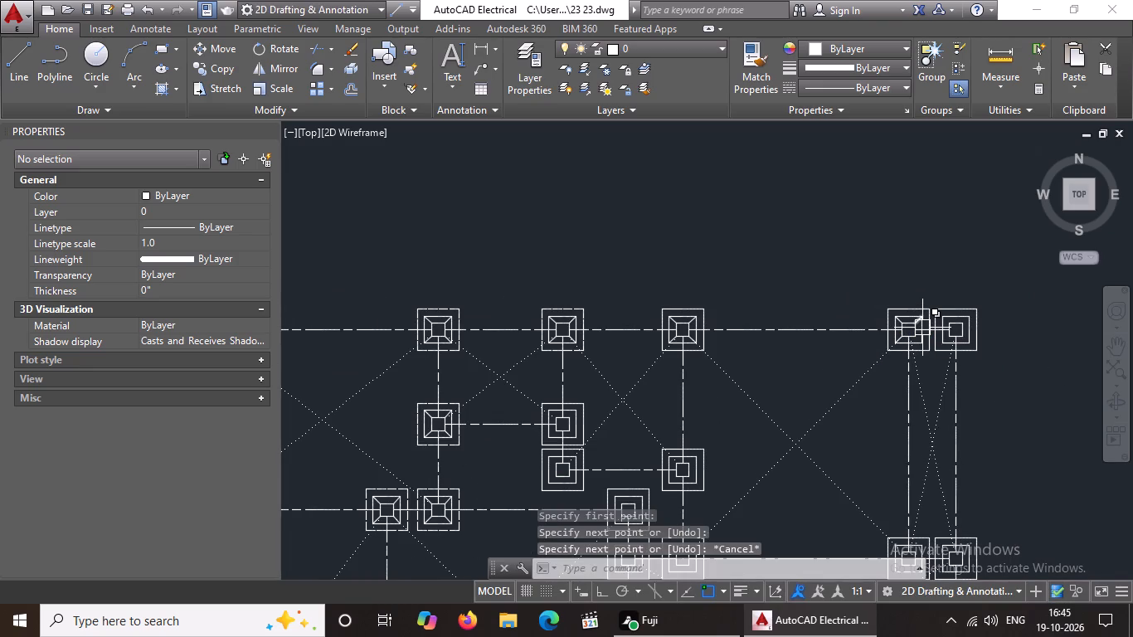
key(l)
key(Return)
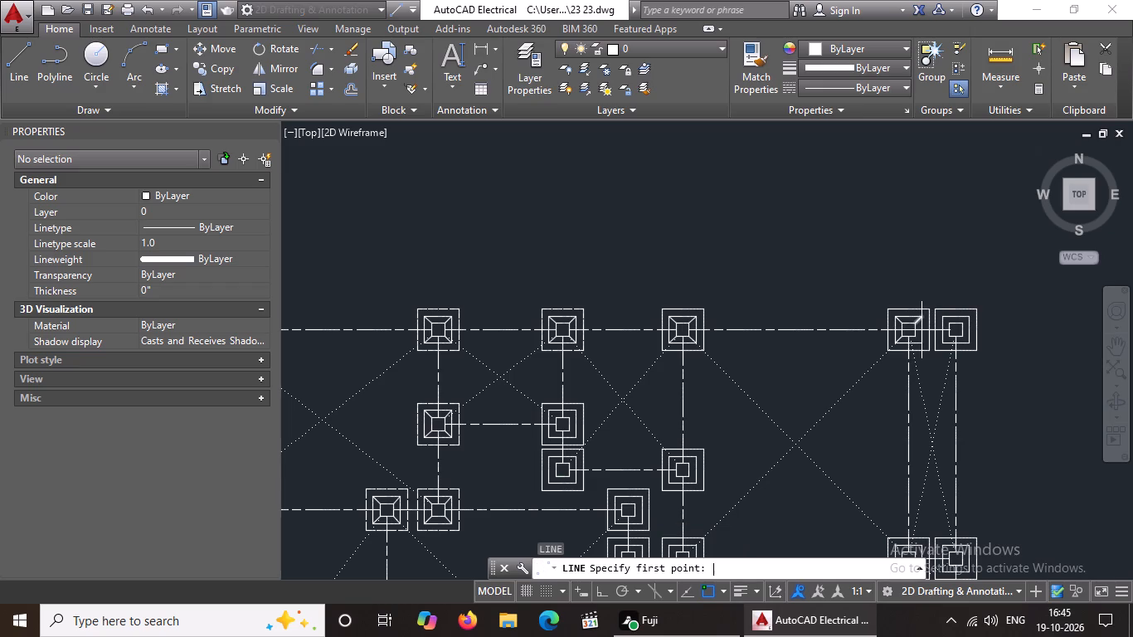
scroll(931, 357, up, 2)
click(893, 311)
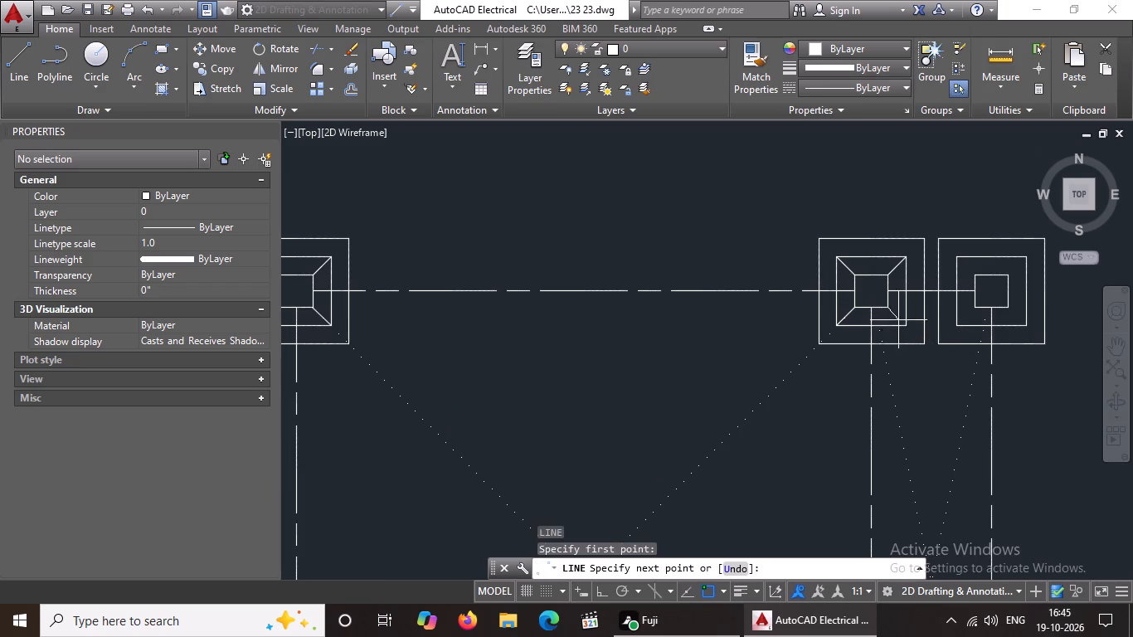
click(909, 328)
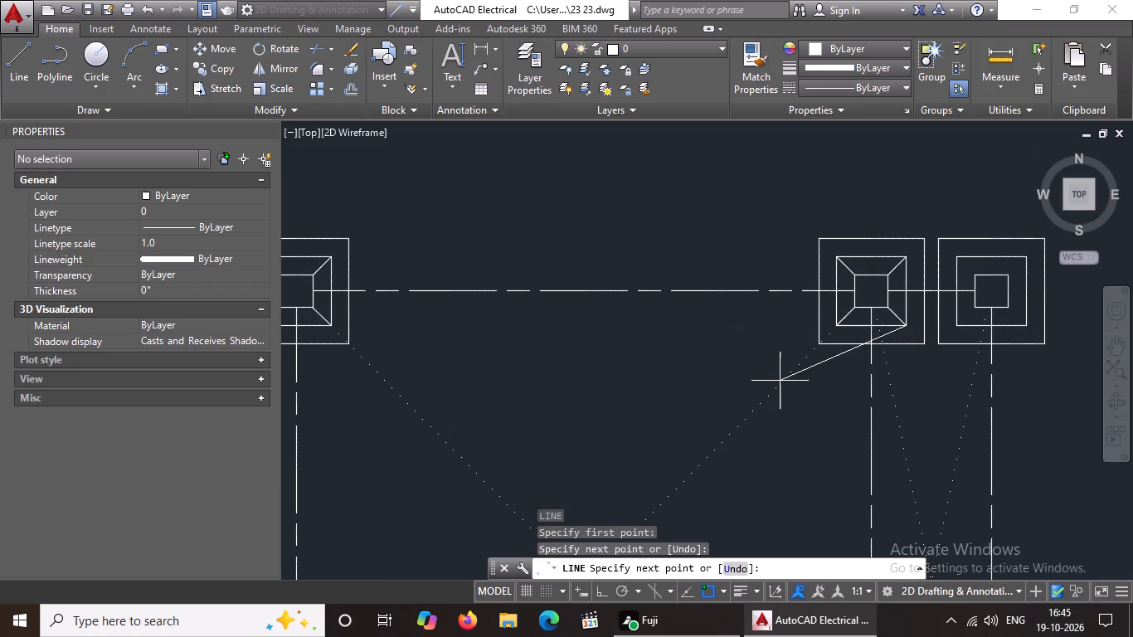
key(Escape)
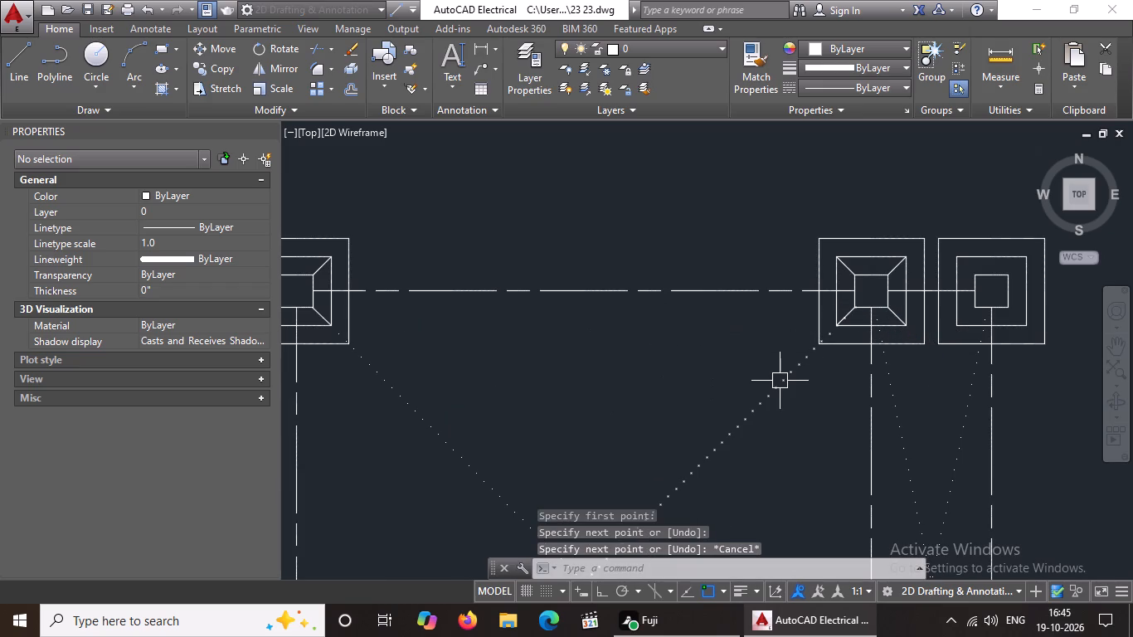
Draw the two left-hand diagonal corner lines between inner footing square and column at the right column of the top-row pair.
scroll(780, 381, down, 2)
scroll(873, 340, up, 1)
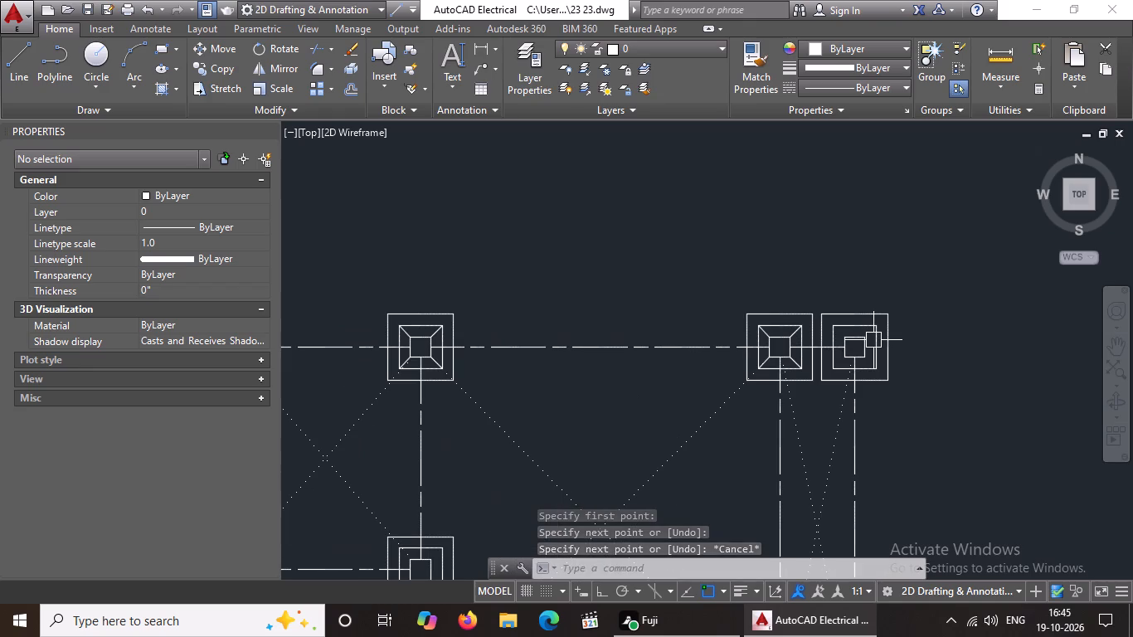
key(Escape)
key(l)
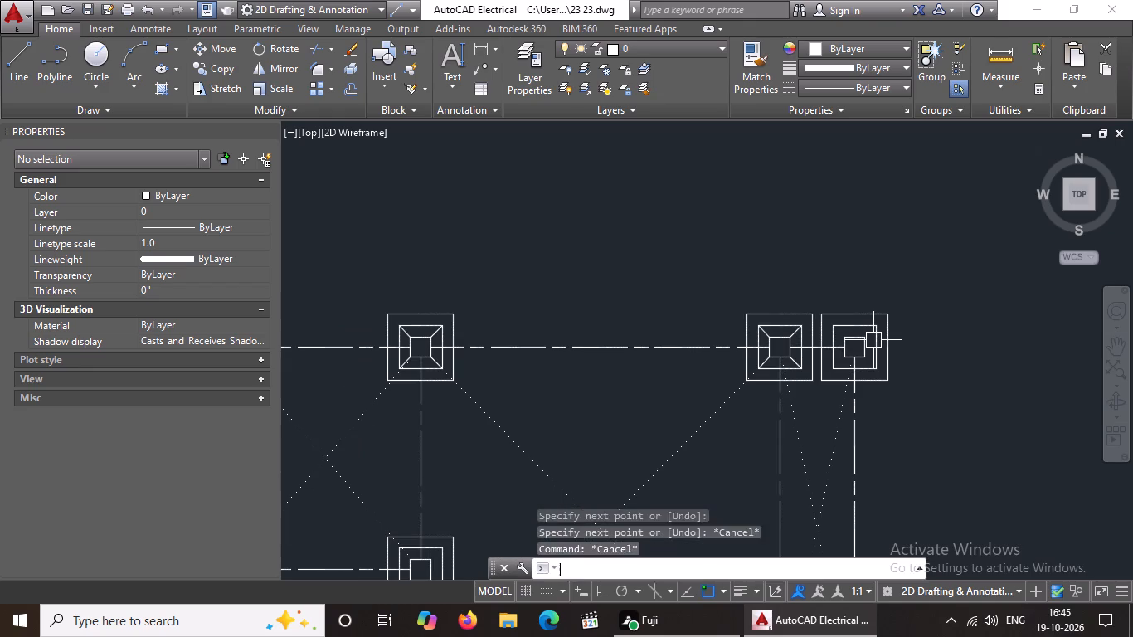
key(Return)
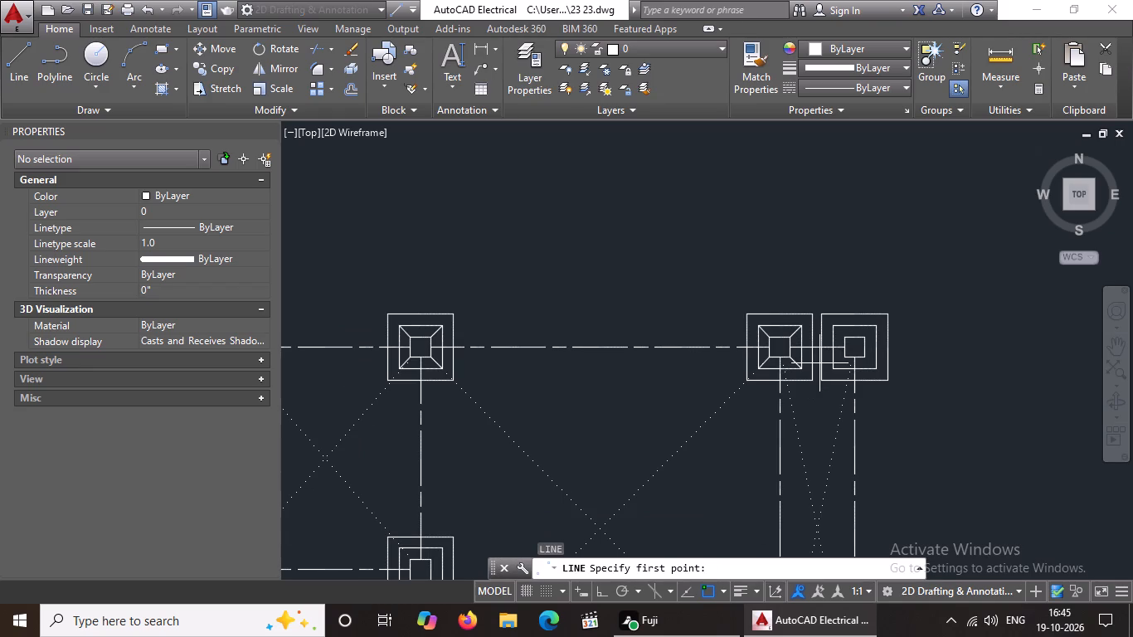
scroll(819, 362, up, 2)
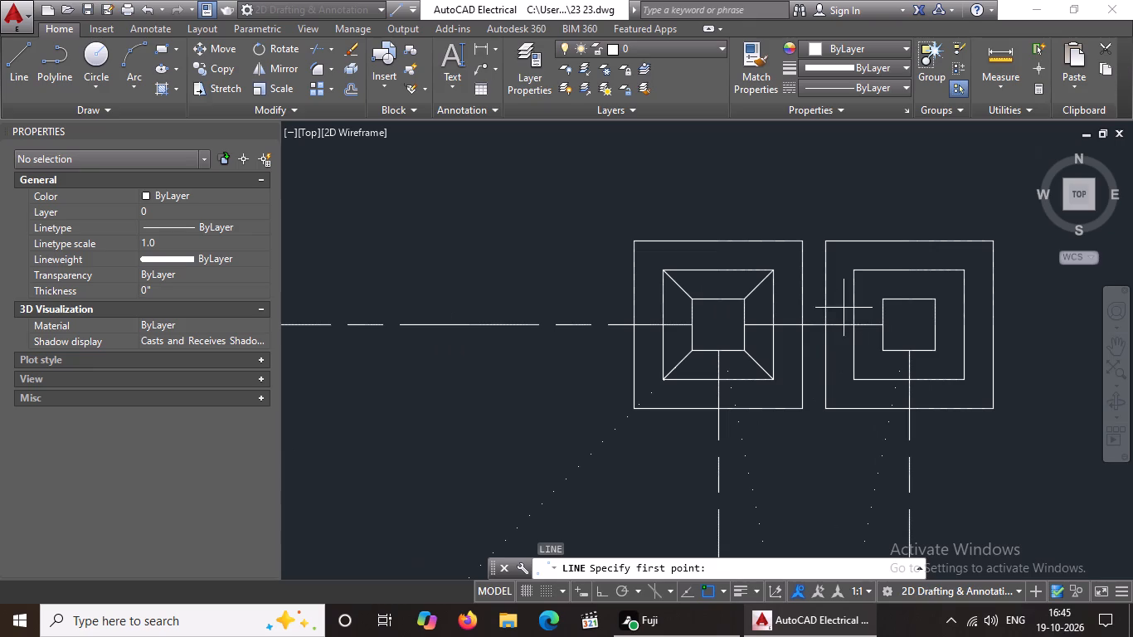
click(856, 271)
drag(884, 302, 895, 302)
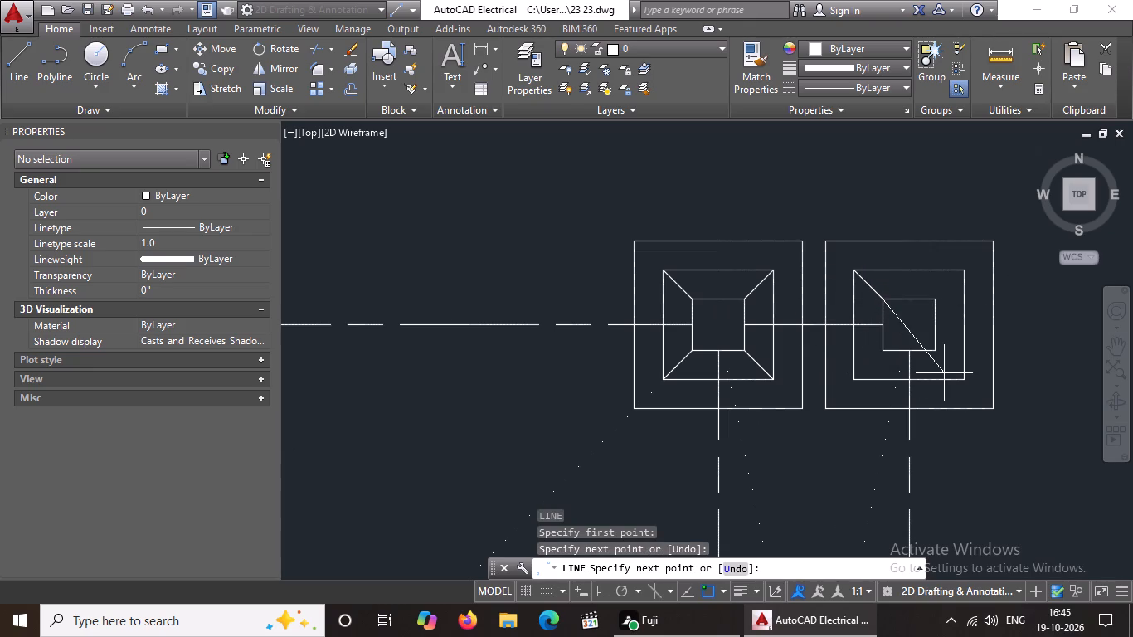
key(Escape)
key(l)
key(Return)
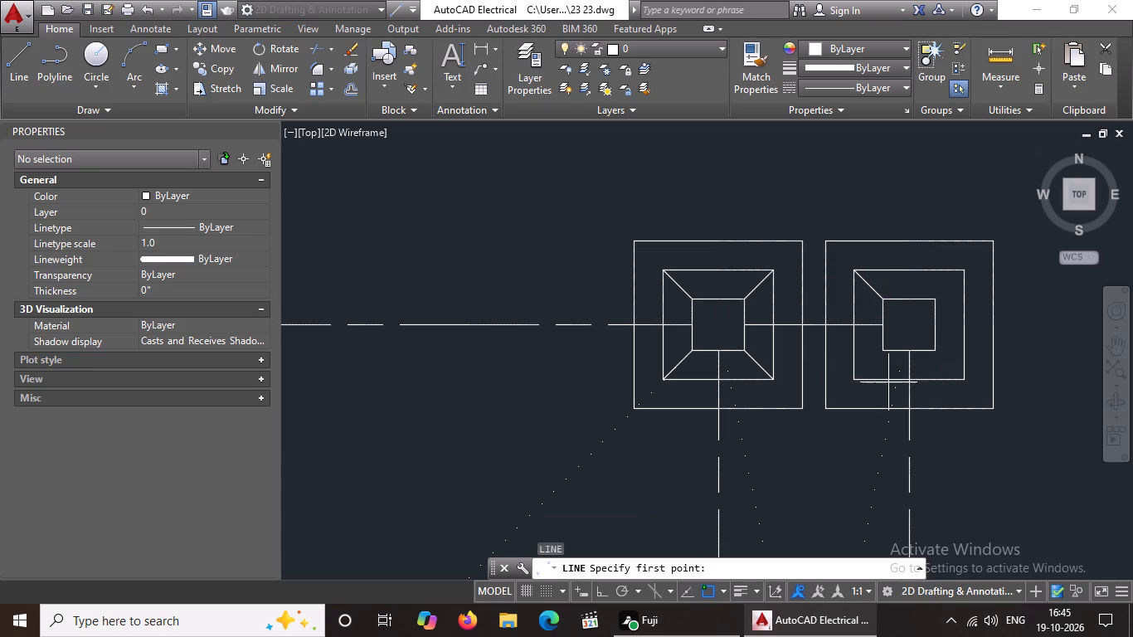
click(847, 379)
click(884, 353)
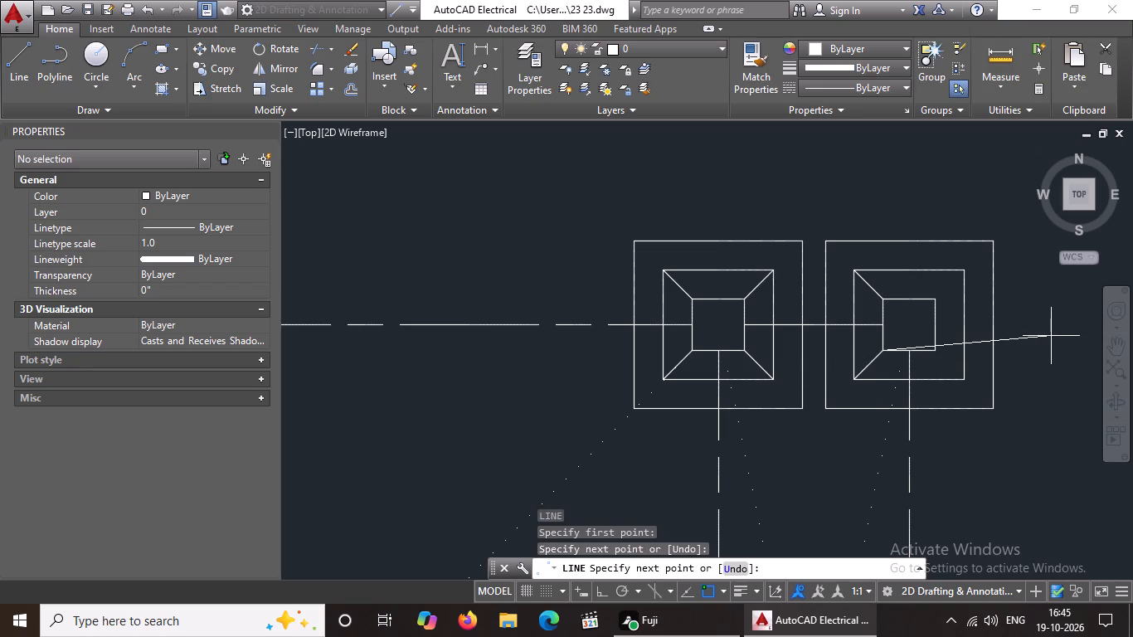
key(Escape)
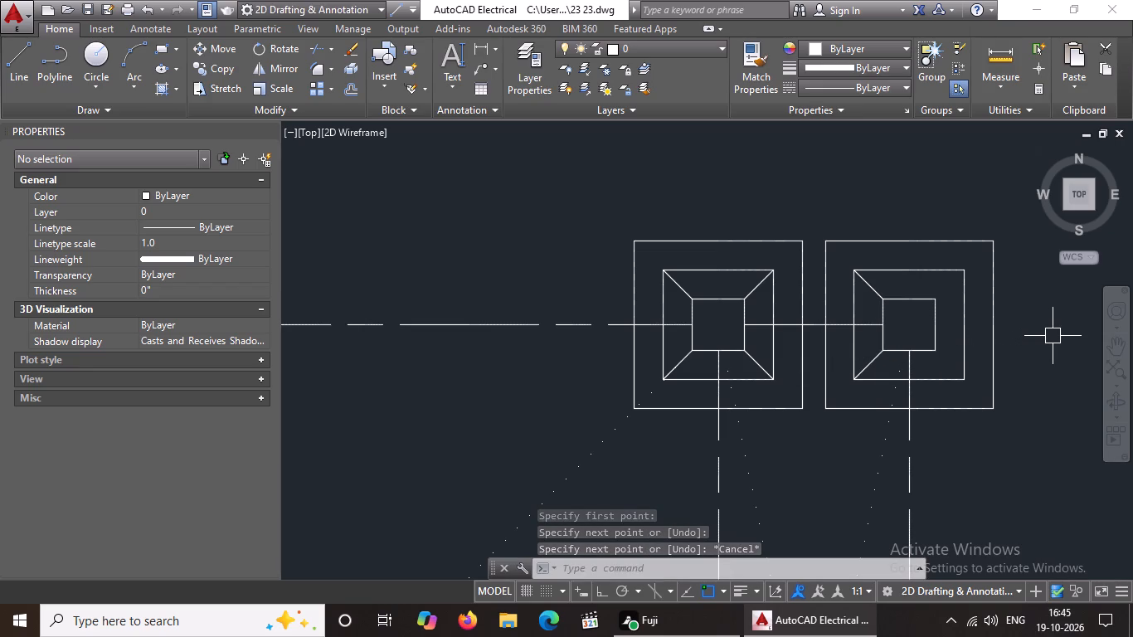
Draw the two right-hand diagonal corner lines from the column to the inner footing square at that right column of the pair.
scroll(967, 332, down, 2)
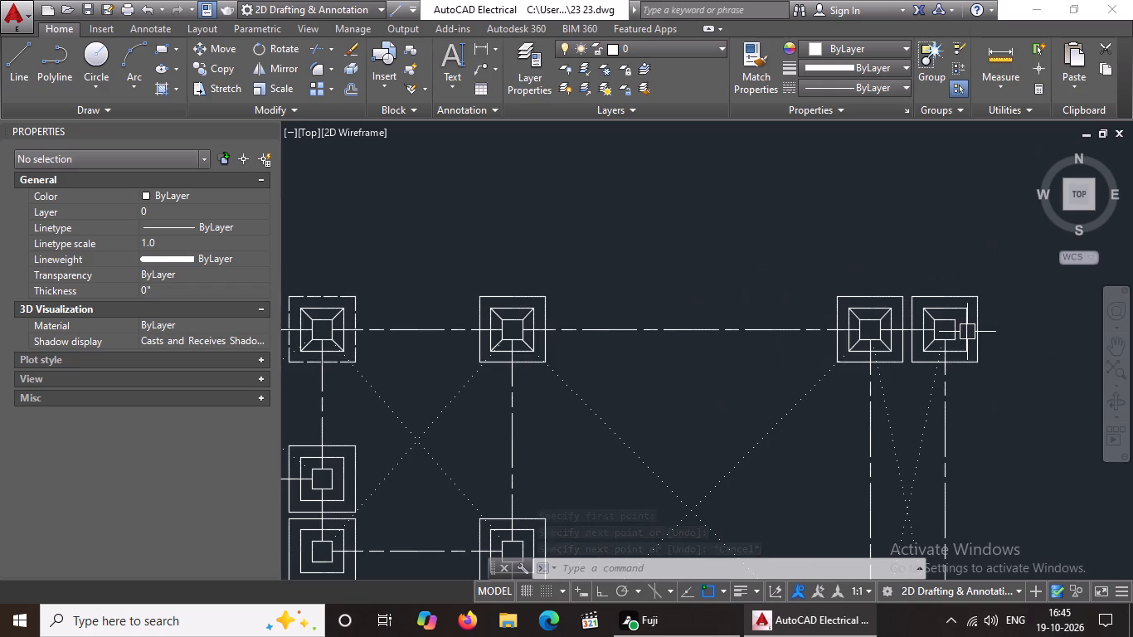
key(l)
key(Return)
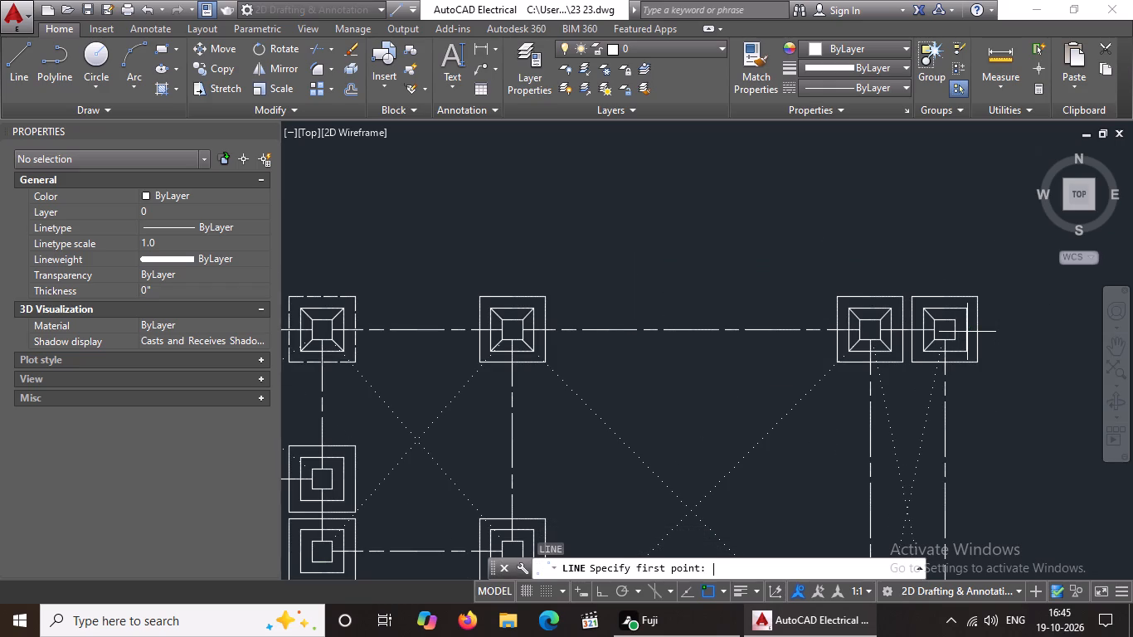
scroll(966, 311, up, 3)
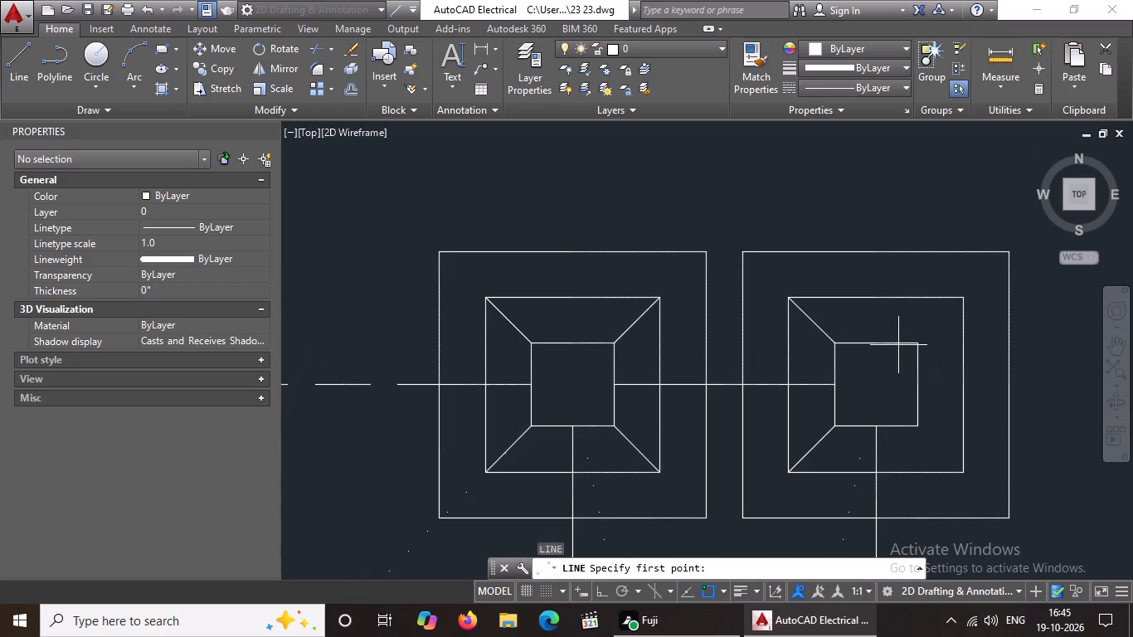
click(914, 343)
drag(956, 301, 964, 299)
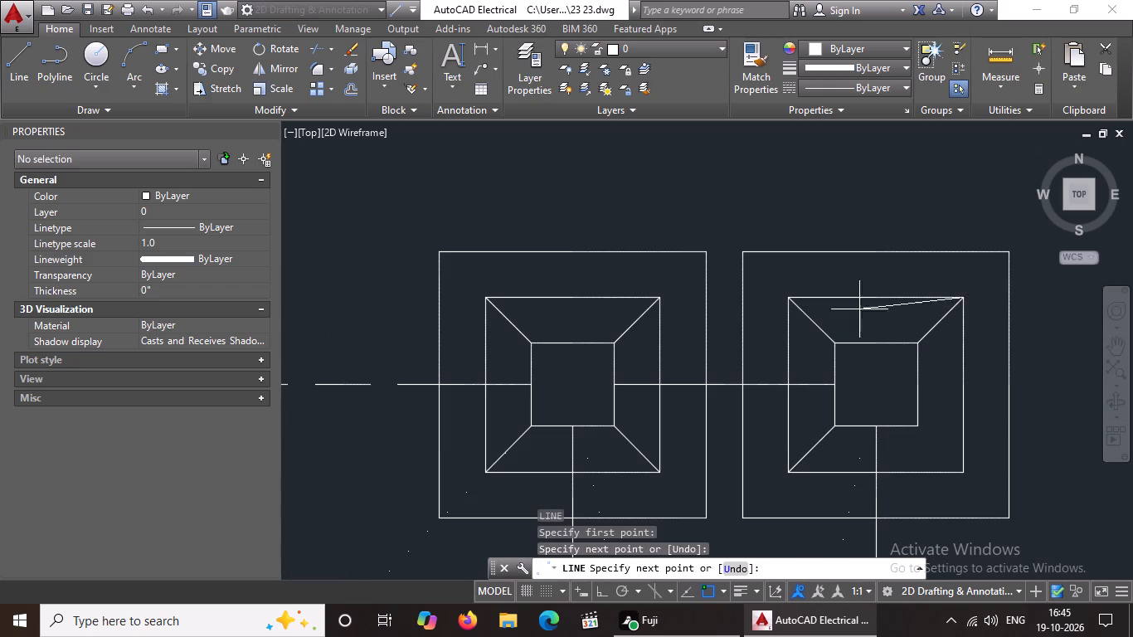
key(Escape)
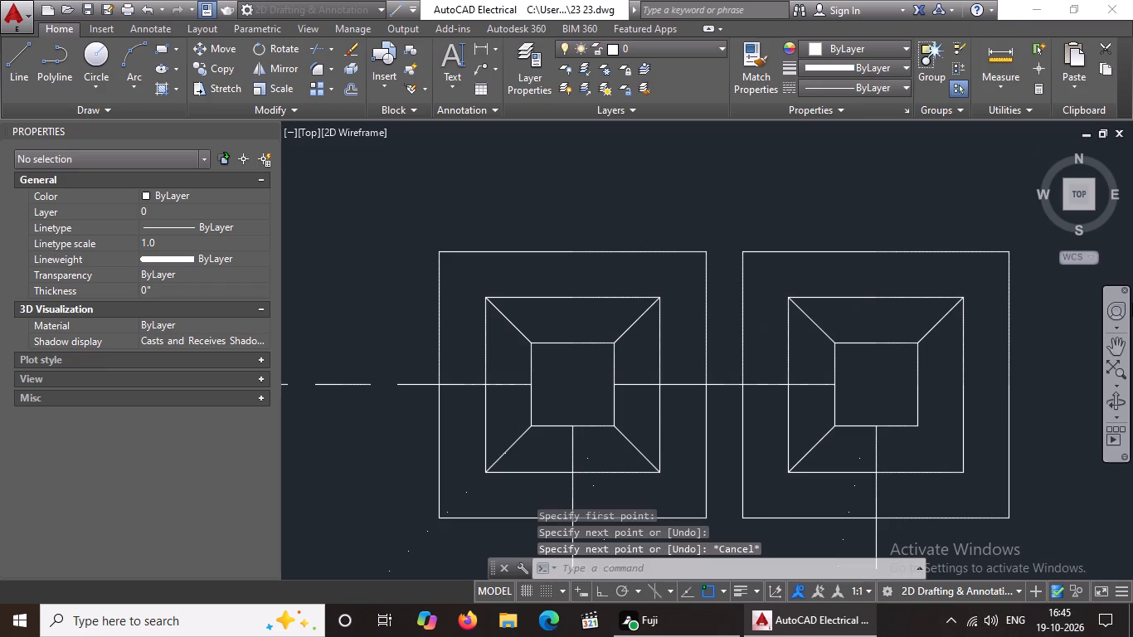
key(l)
key(Return)
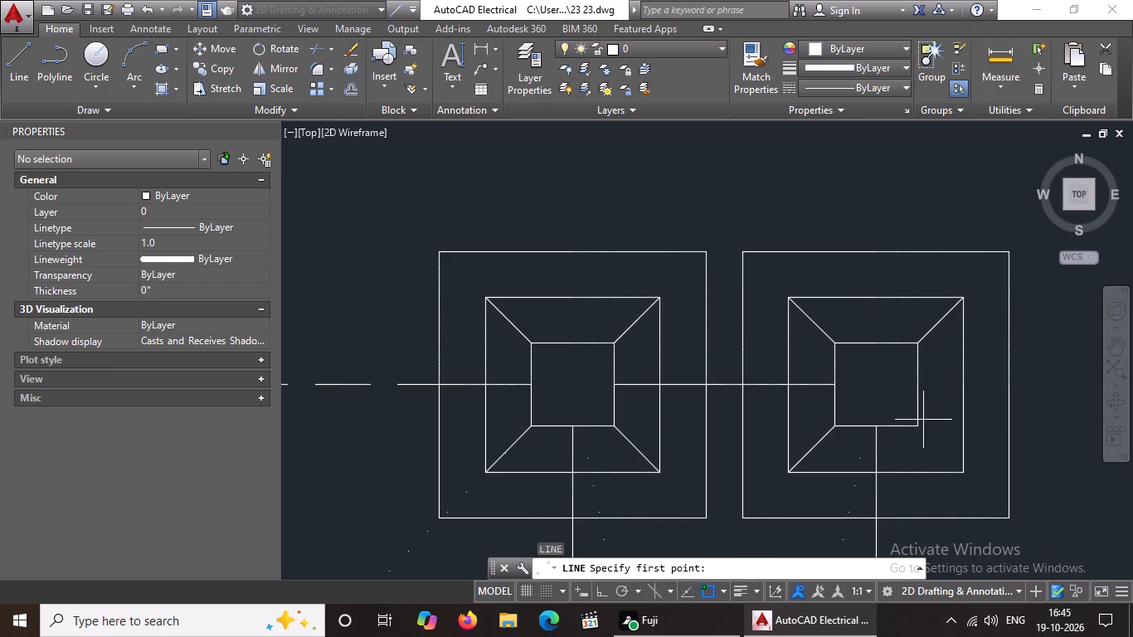
click(914, 422)
drag(964, 472, 977, 467)
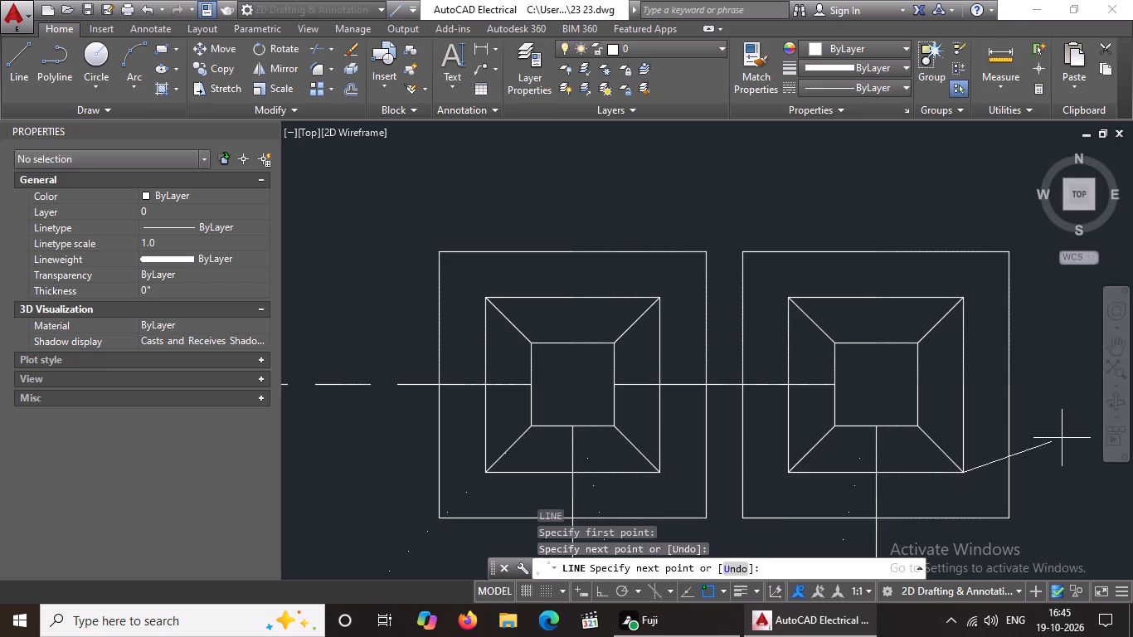
key(Escape)
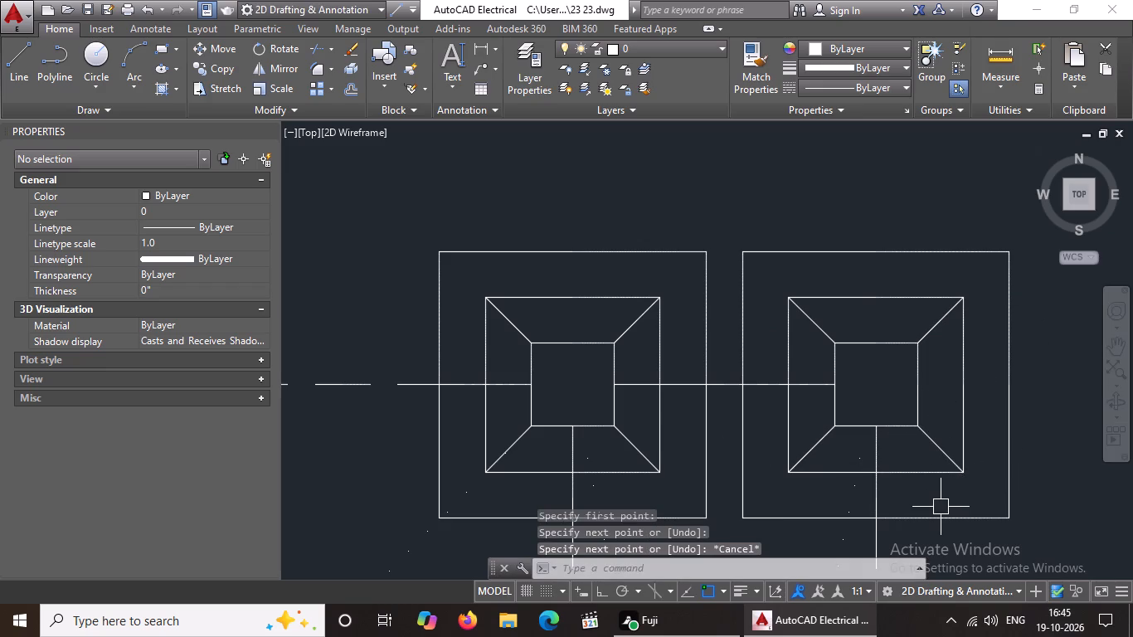
Give the top edge of the outer footing square at the fourth top-row column linetype ACAD_ISO02W100 with linetype scale 0.5.
scroll(941, 507, down, 3)
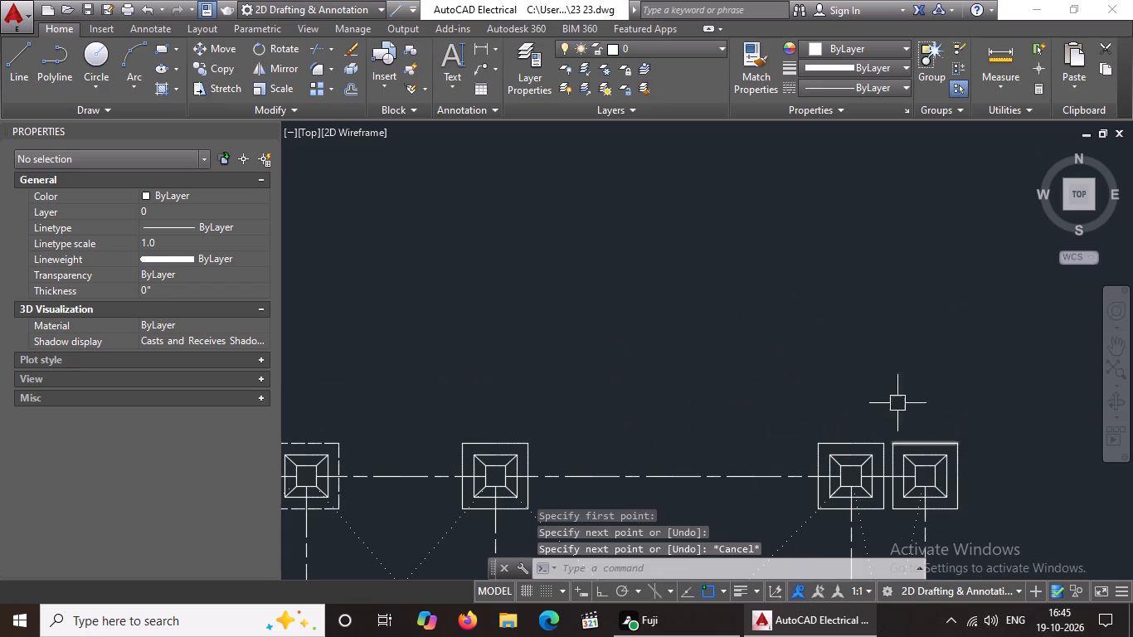
middle_drag(874, 329, 867, 294)
scroll(863, 265, down, 4)
middle_drag(917, 466, 890, 365)
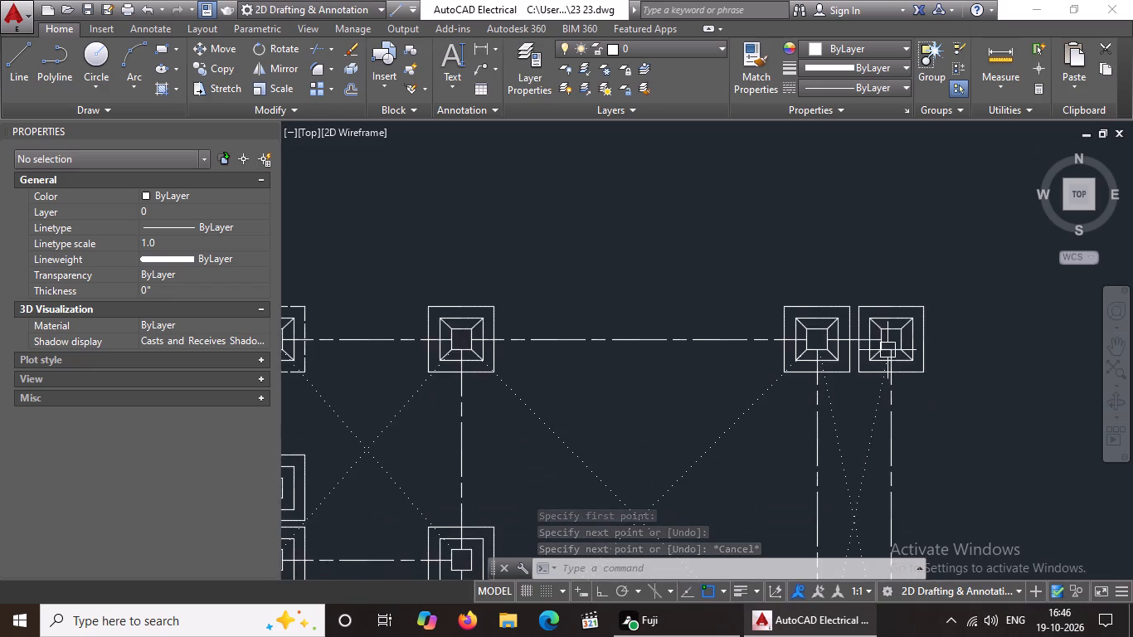
scroll(887, 350, down, 2)
middle_drag(916, 335, 916, 189)
scroll(916, 197, up, 1)
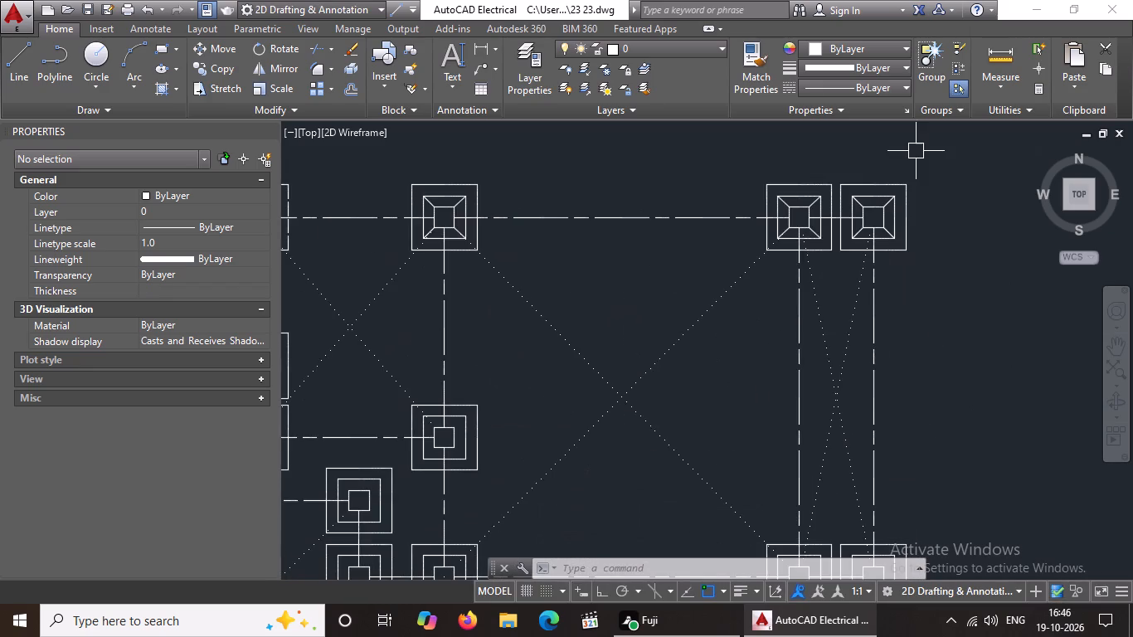
scroll(916, 167, down, 4)
scroll(912, 377, down, 3)
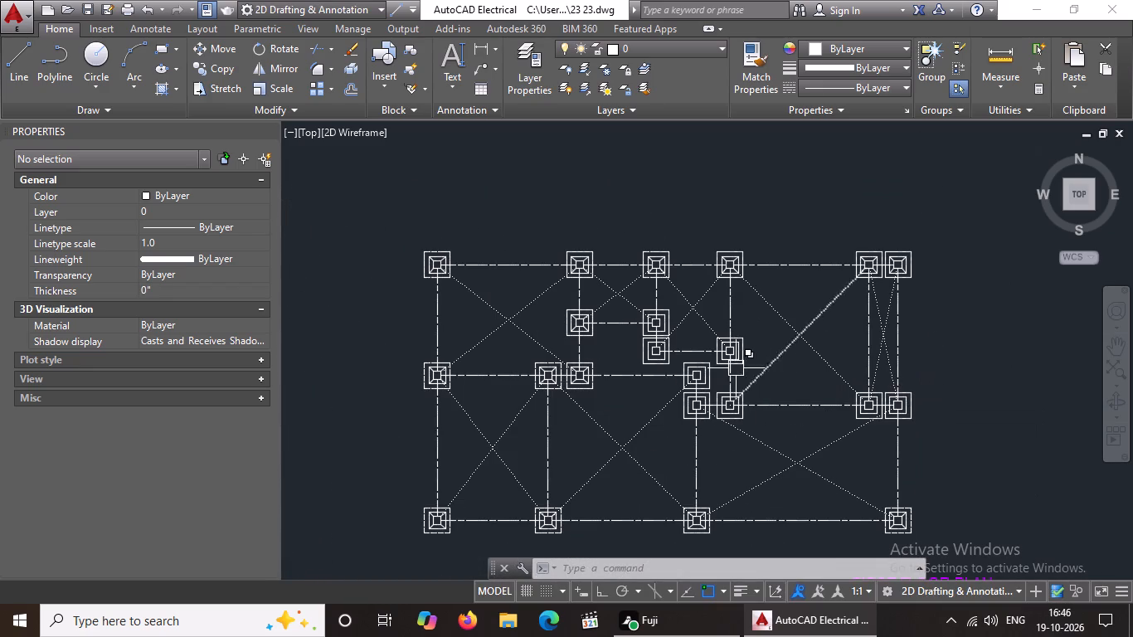
scroll(639, 246, up, 3)
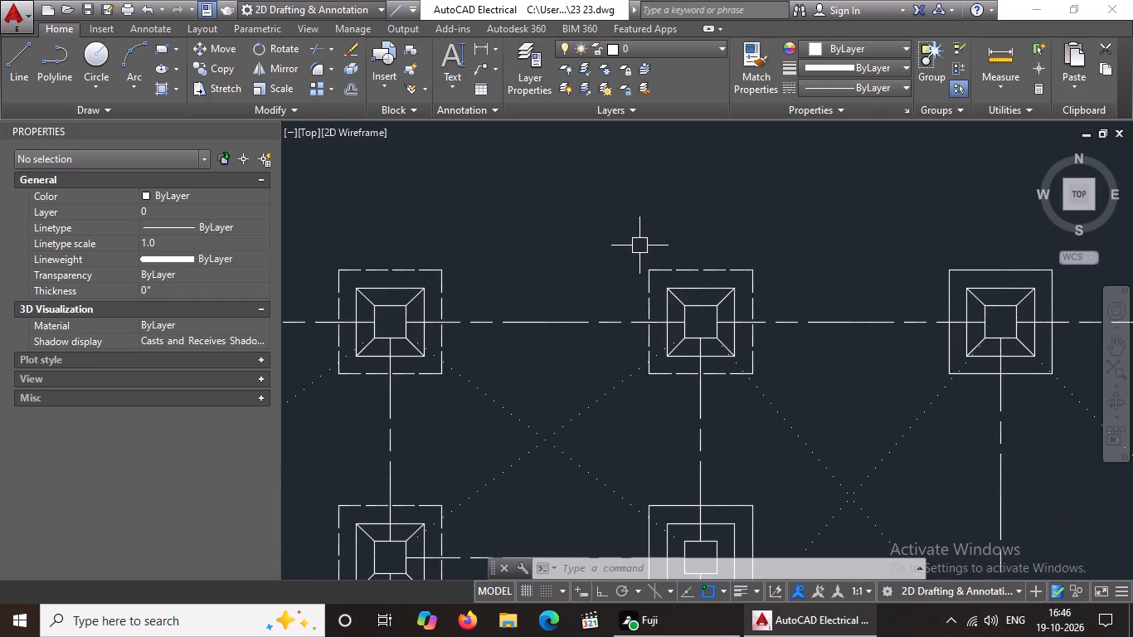
scroll(799, 265, down, 2)
scroll(897, 270, up, 2)
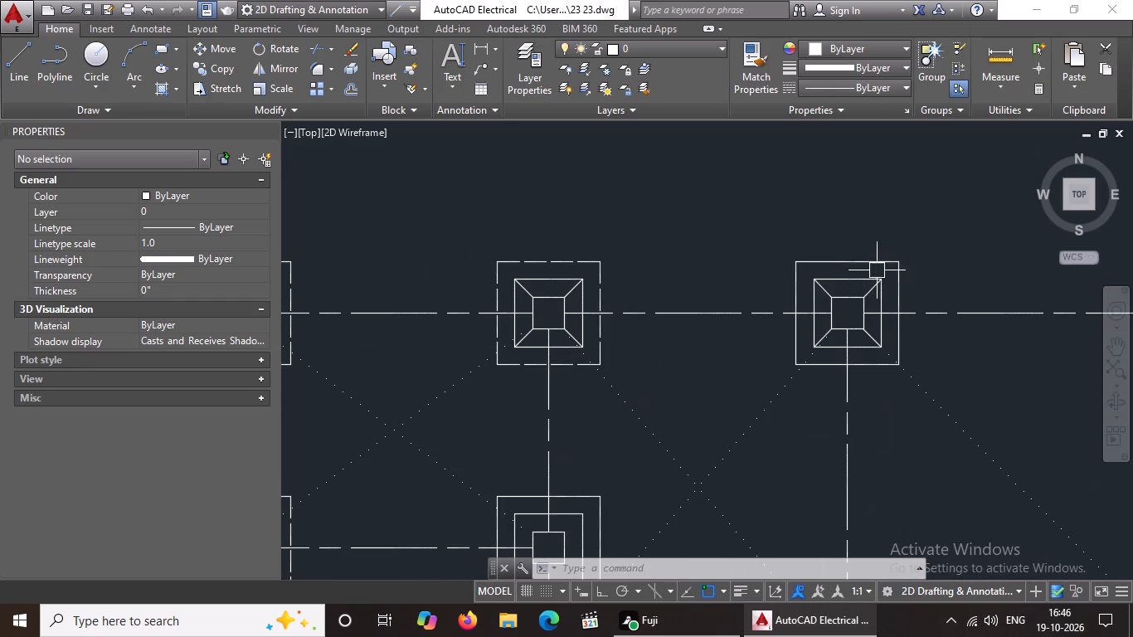
click(874, 266)
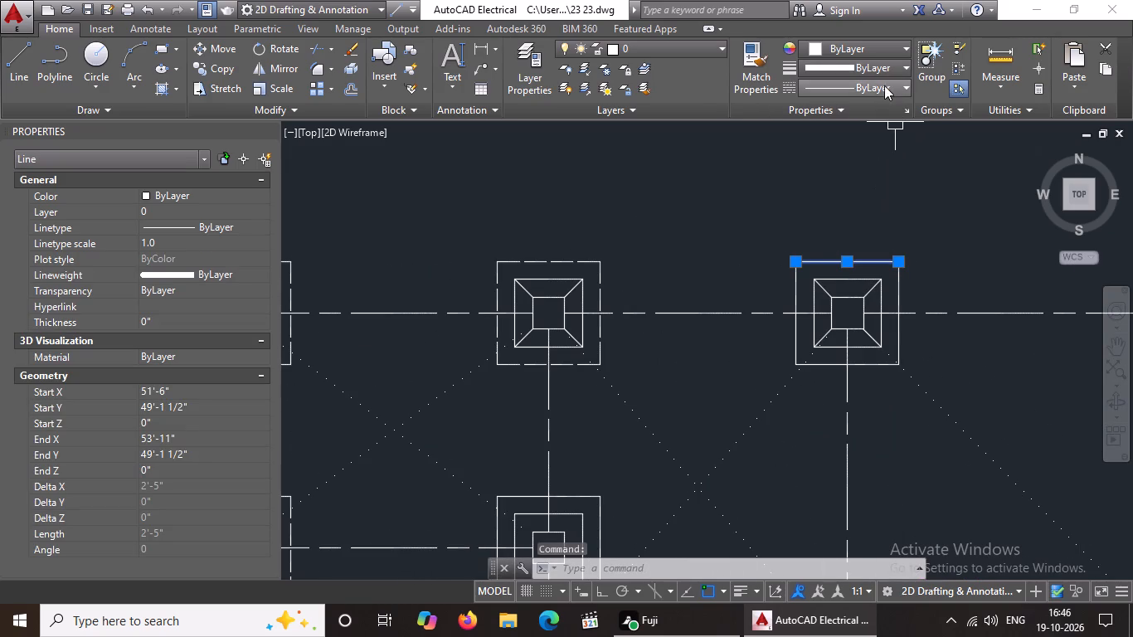
click(884, 86)
click(866, 151)
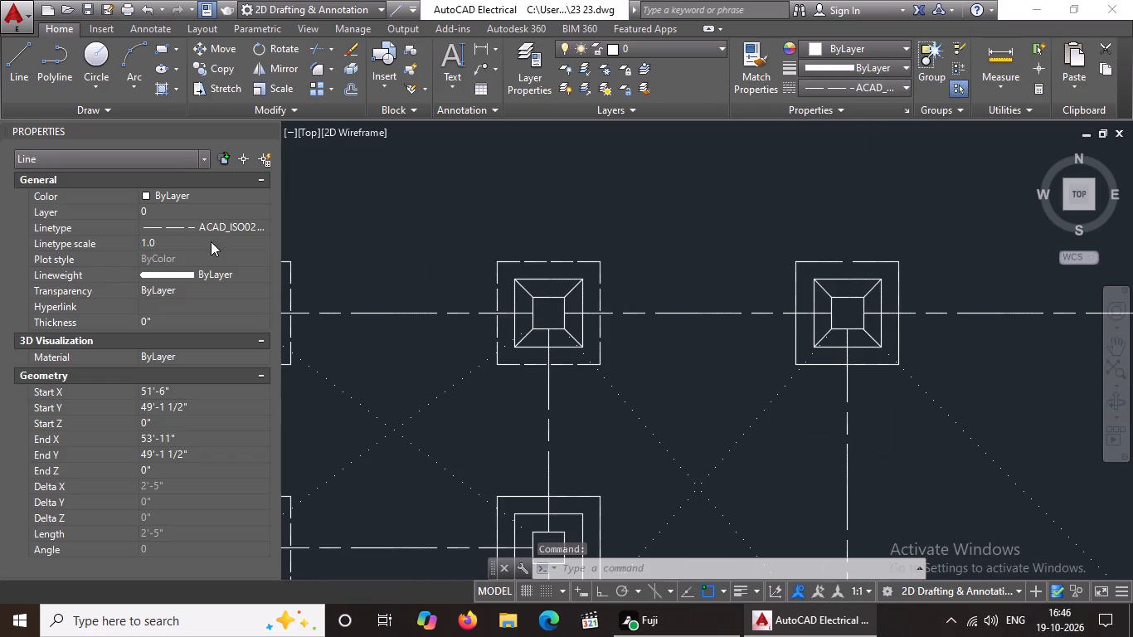
click(181, 241)
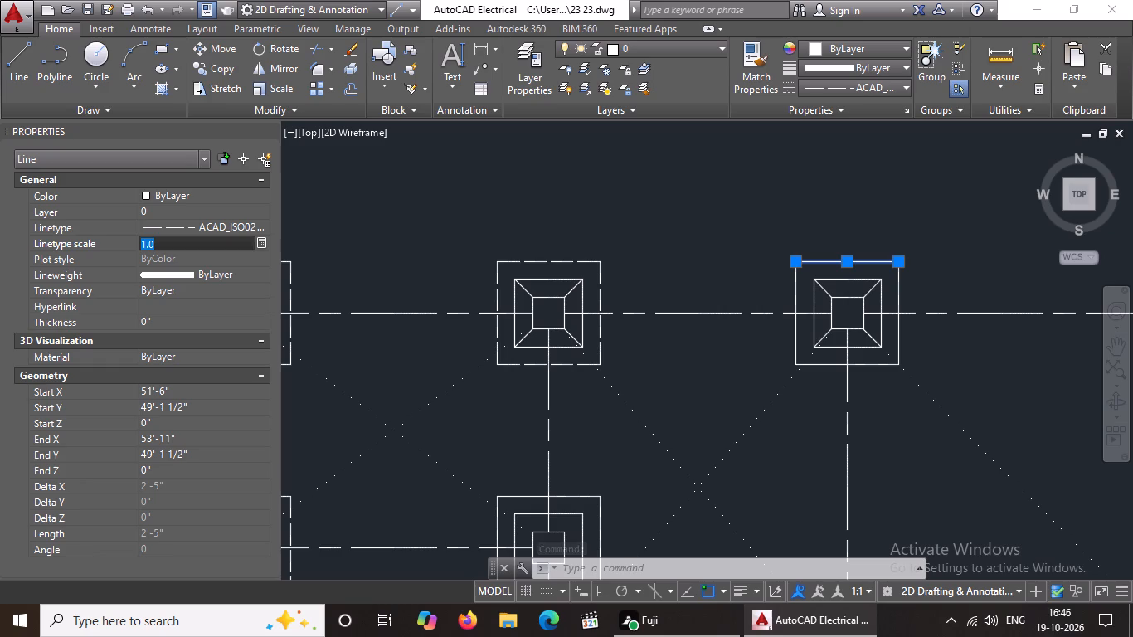
key(BackSpace)
key(BackSpace)
key(BackSpace)
key(BackSpace)
key(BackSpace)
key(0)
text(.5)
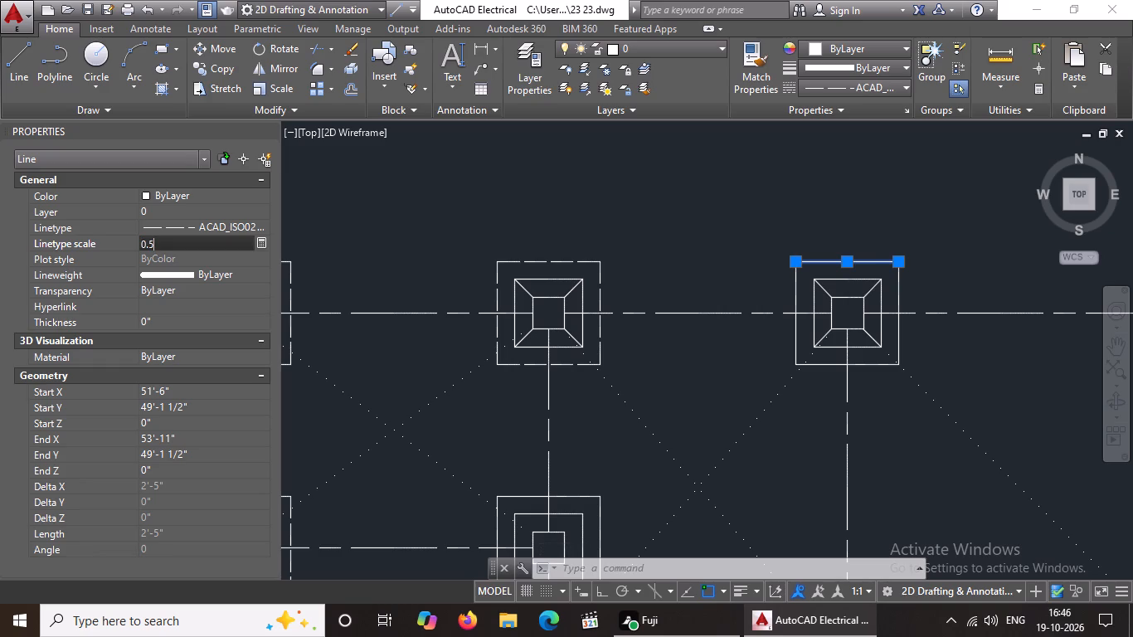
key(Return)
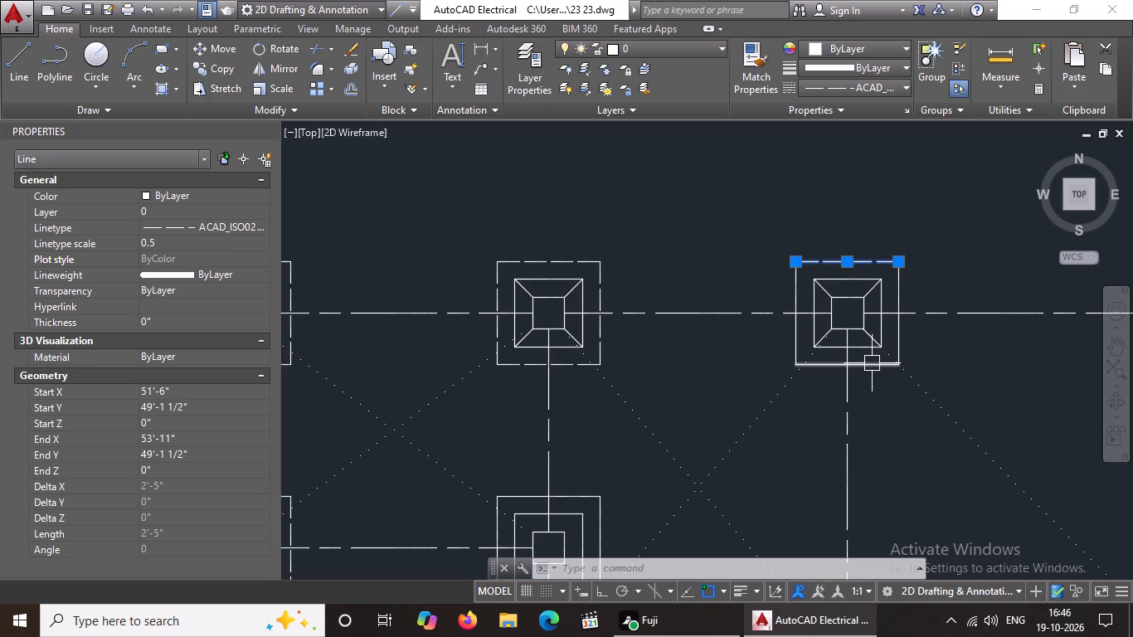
Give the bottom edge of that same outer footing square linetype ACAD_ISO02W100 with linetype scale 0.5.
scroll(875, 370, up, 1)
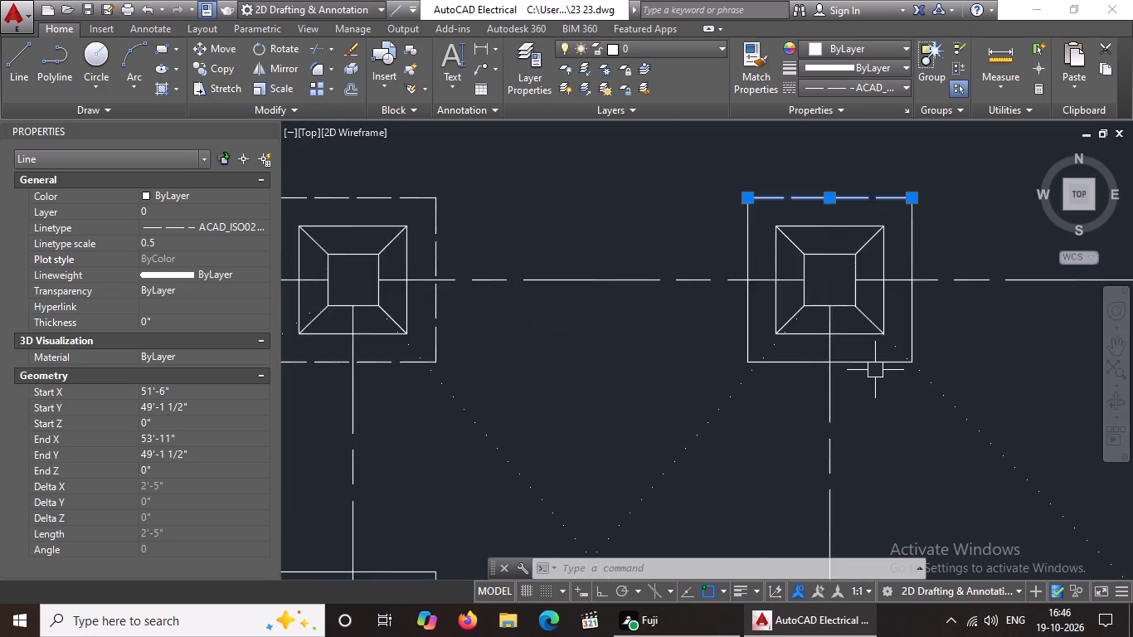
scroll(875, 370, up, 1)
click(857, 359)
click(868, 91)
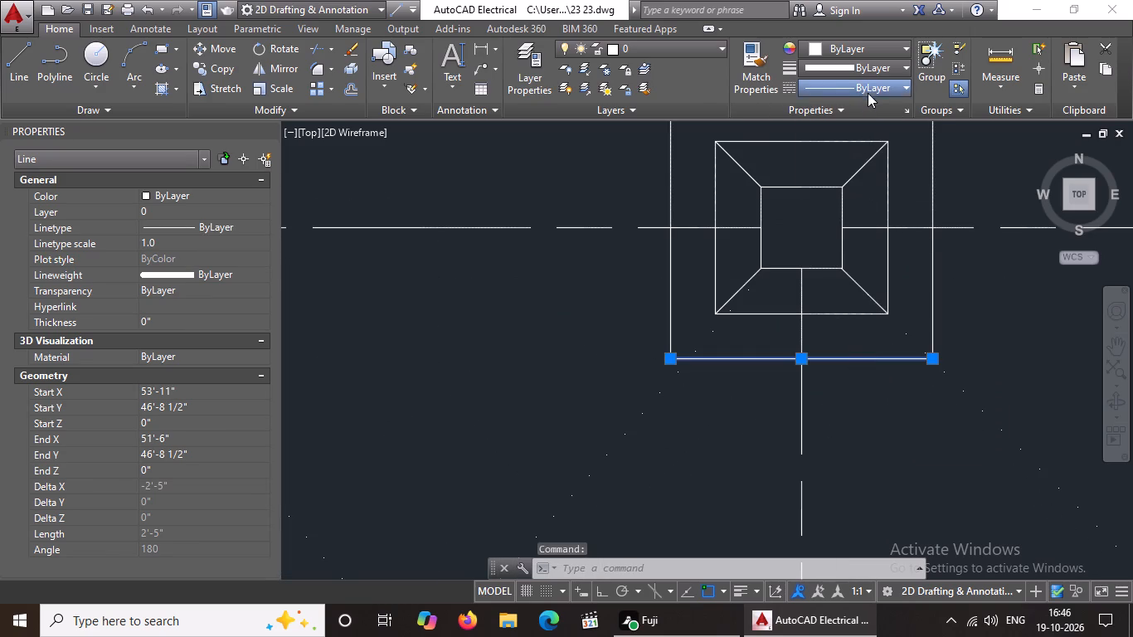
click(861, 150)
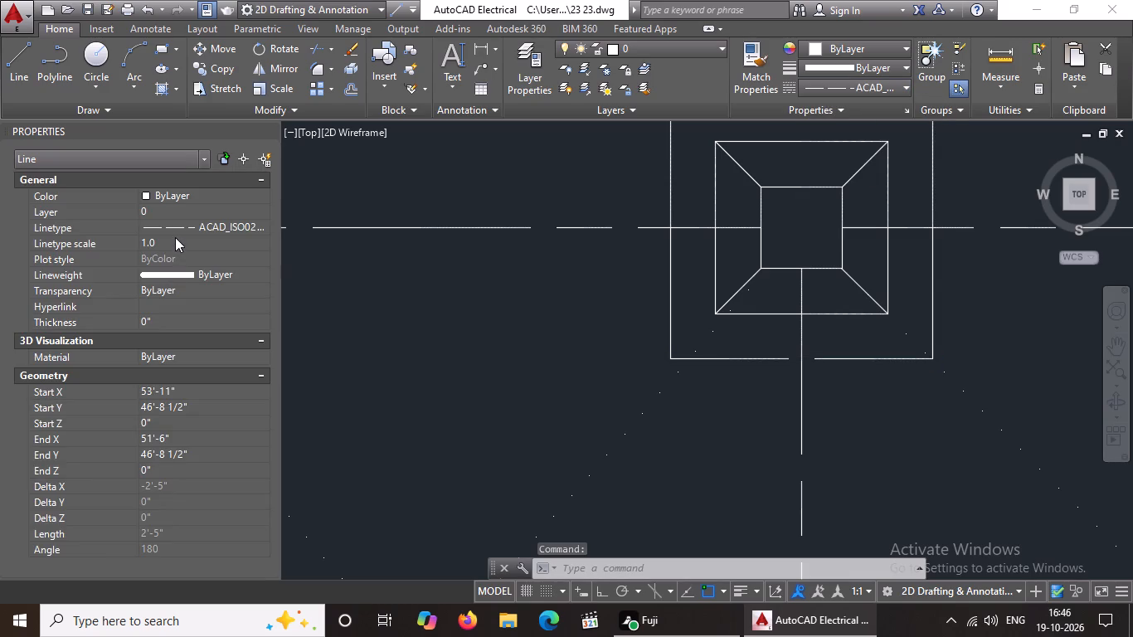
click(176, 235)
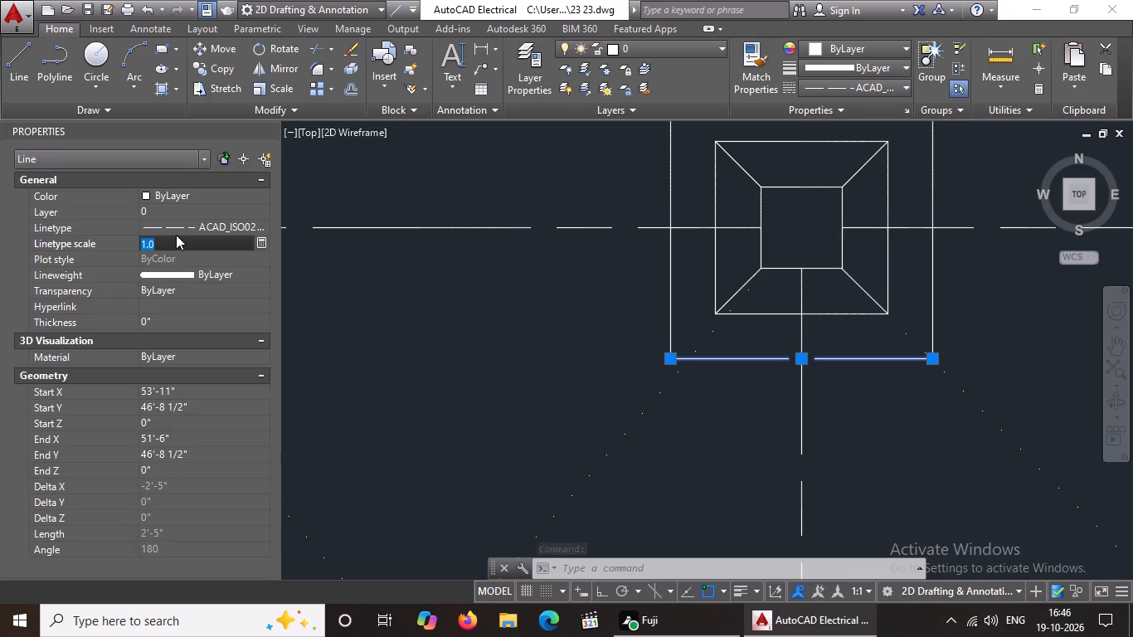
key(BackSpace)
key(BackSpace)
key(BackSpace)
key(BackSpace)
key(BackSpace)
text(0.5)
key(Return)
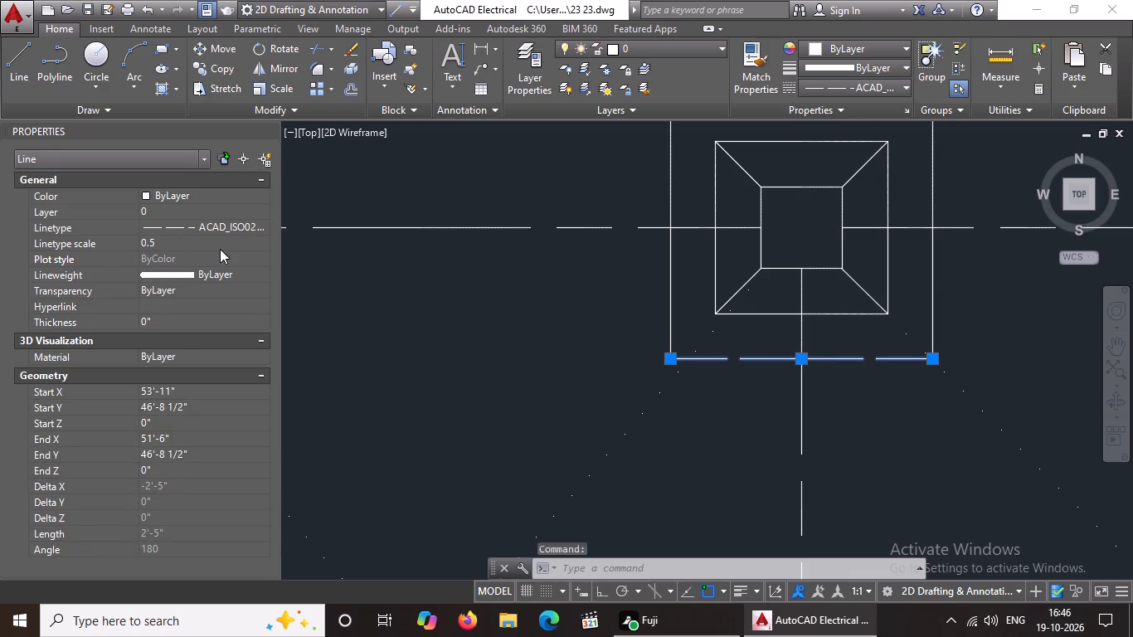
Give the left edge of the outer footing square at the fourth top-row column linetype ACAD_ISO02W100 with linetype scale 0.5.
click(668, 280)
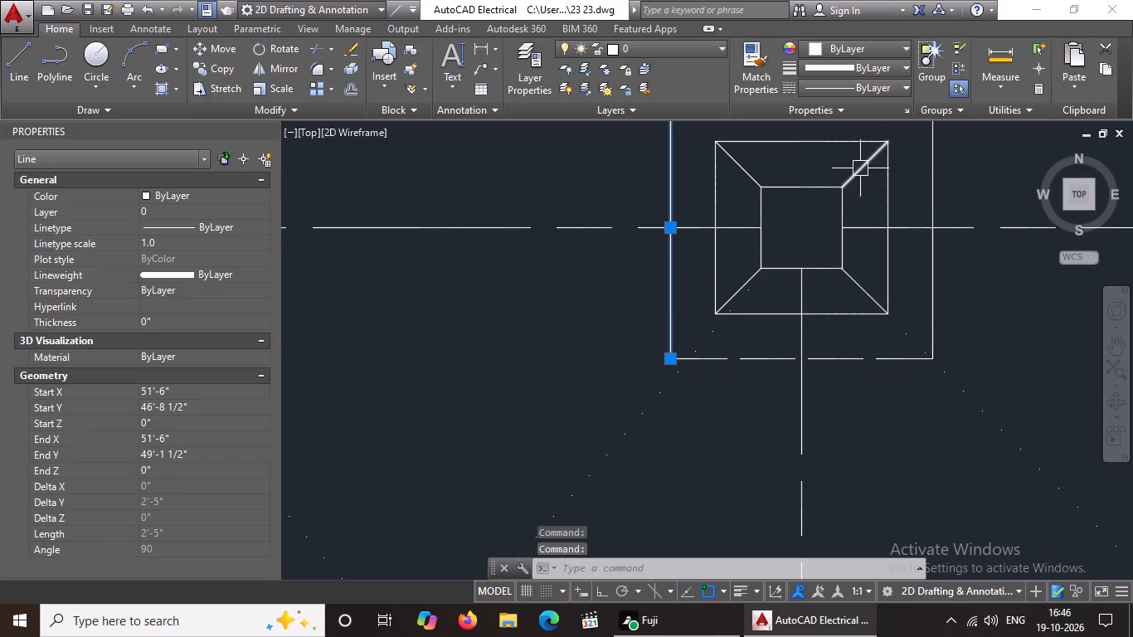
click(860, 85)
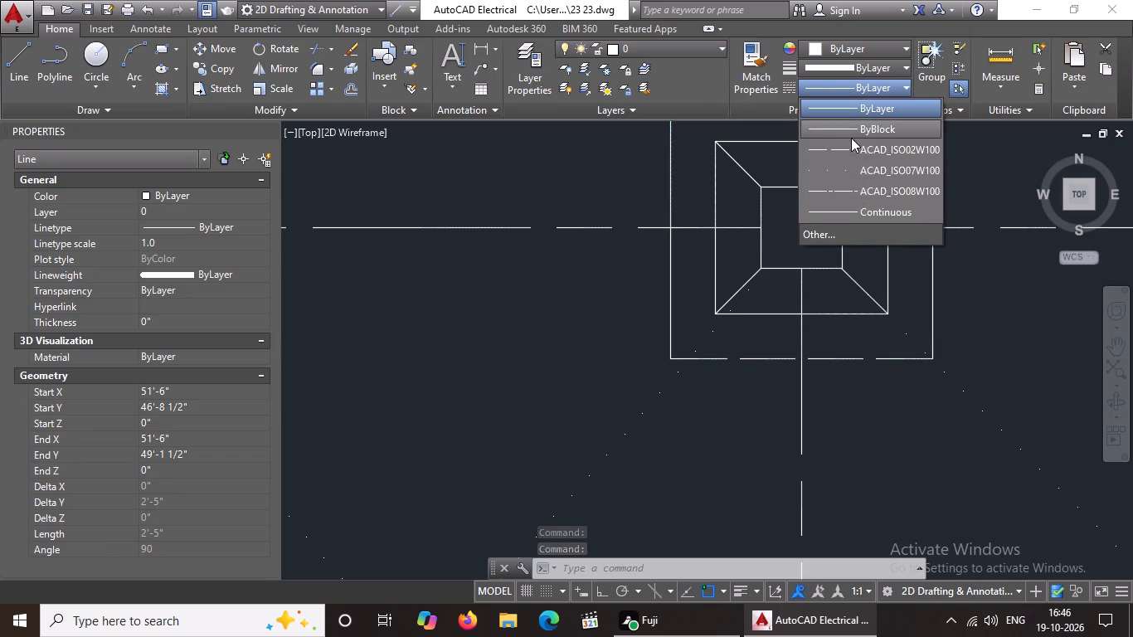
click(853, 148)
click(171, 238)
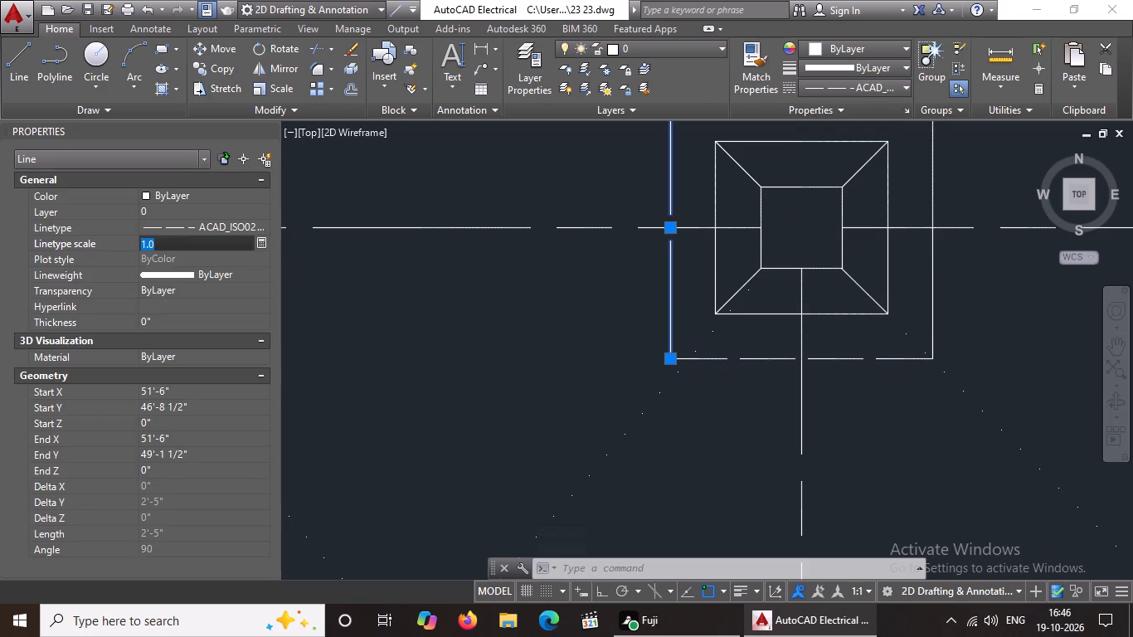
key(BackSpace)
key(BackSpace)
key(BackSpace)
key(BackSpace)
key(BackSpace)
text(0.5)
key(Return)
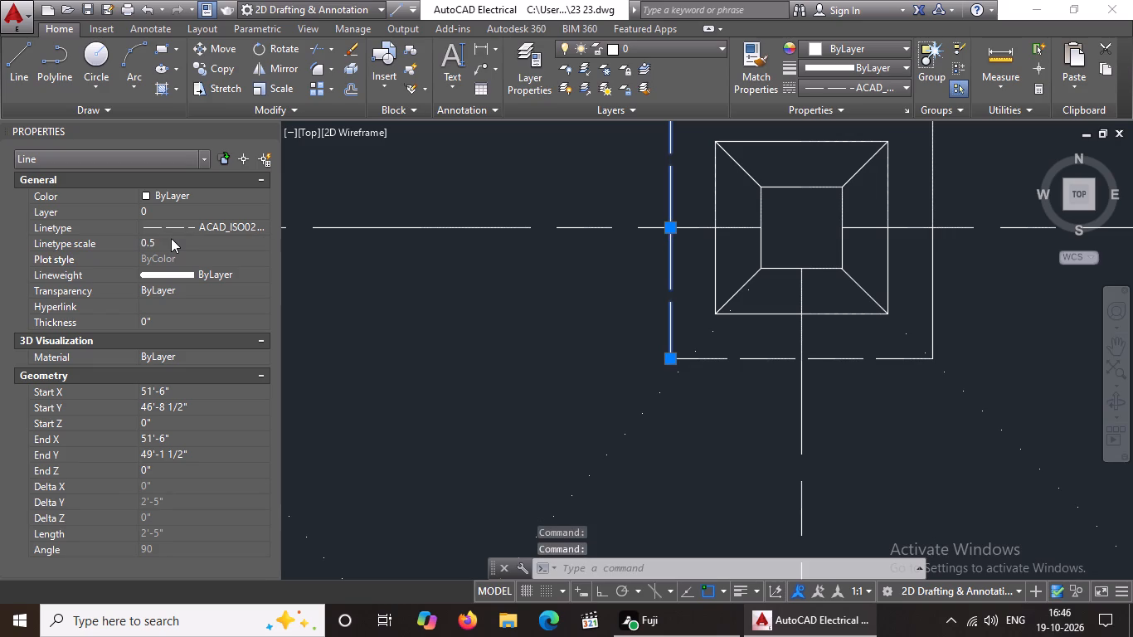
Give the right edge of that same outer footing square linetype ACAD_ISO02W100 with linetype scale 0.5.
click(935, 264)
click(888, 85)
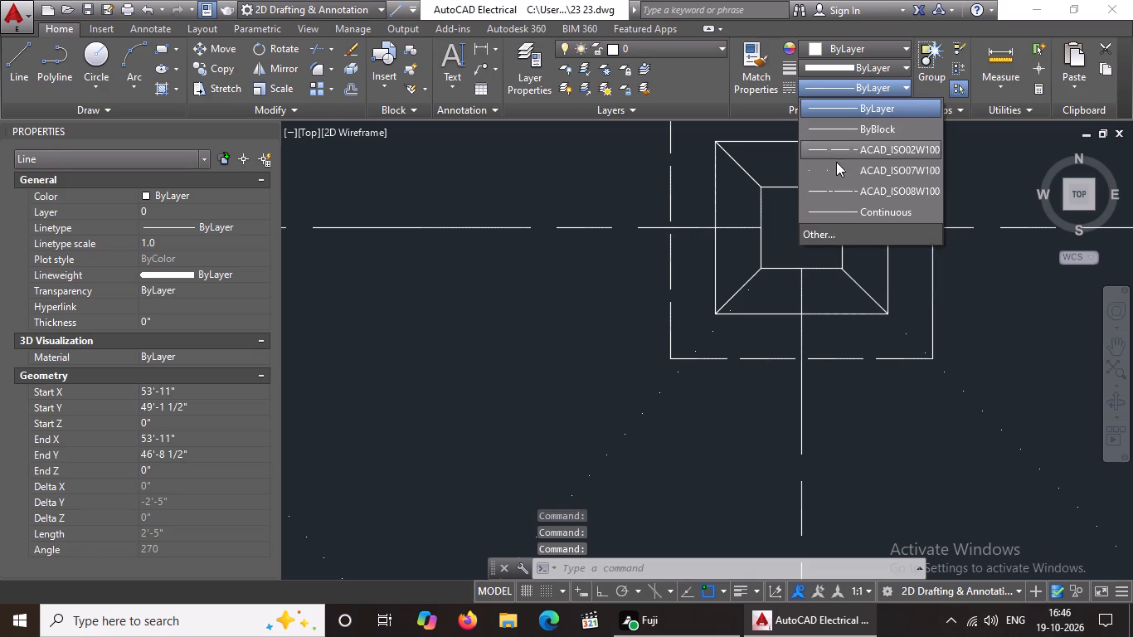
click(841, 144)
click(175, 241)
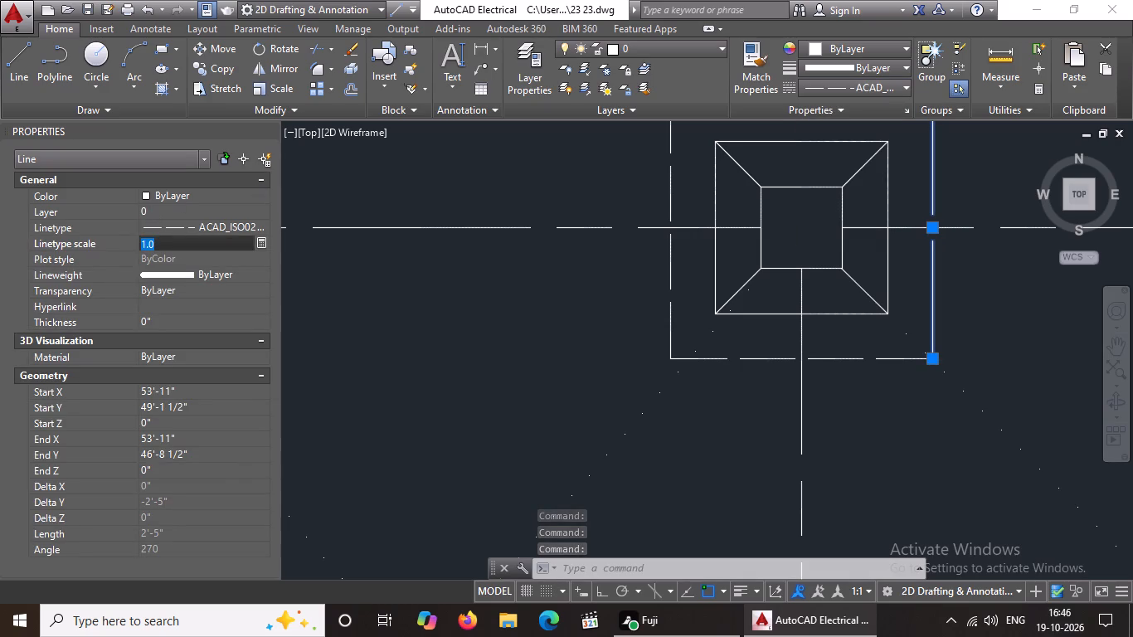
key(BackSpace)
key(BackSpace)
key(BackSpace)
key(BackSpace)
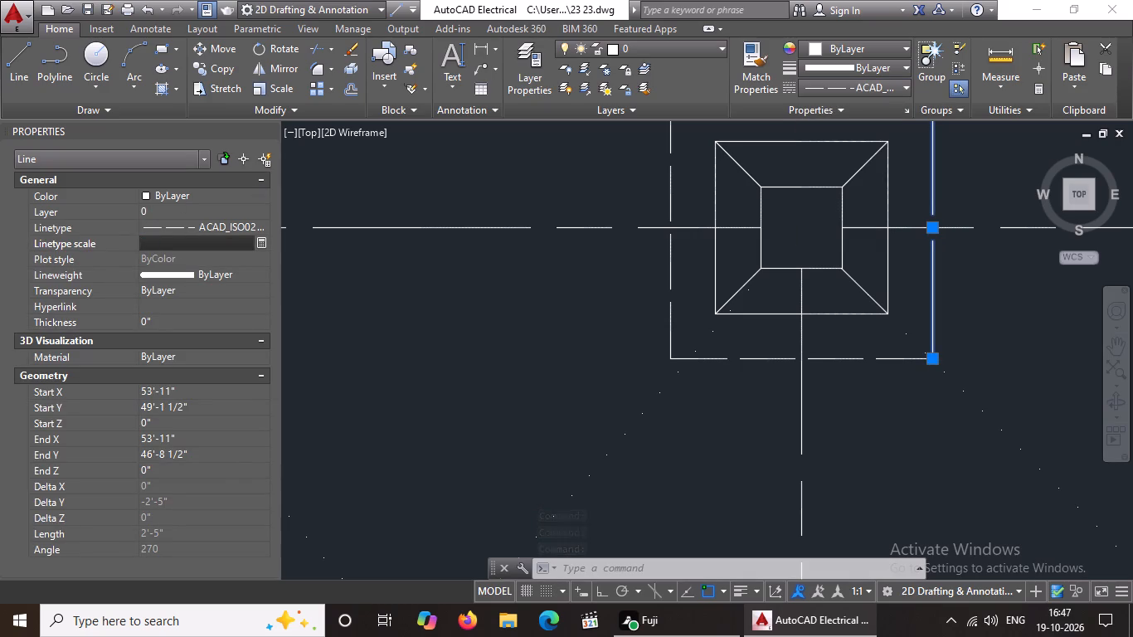
text(0.5)
key(Return)
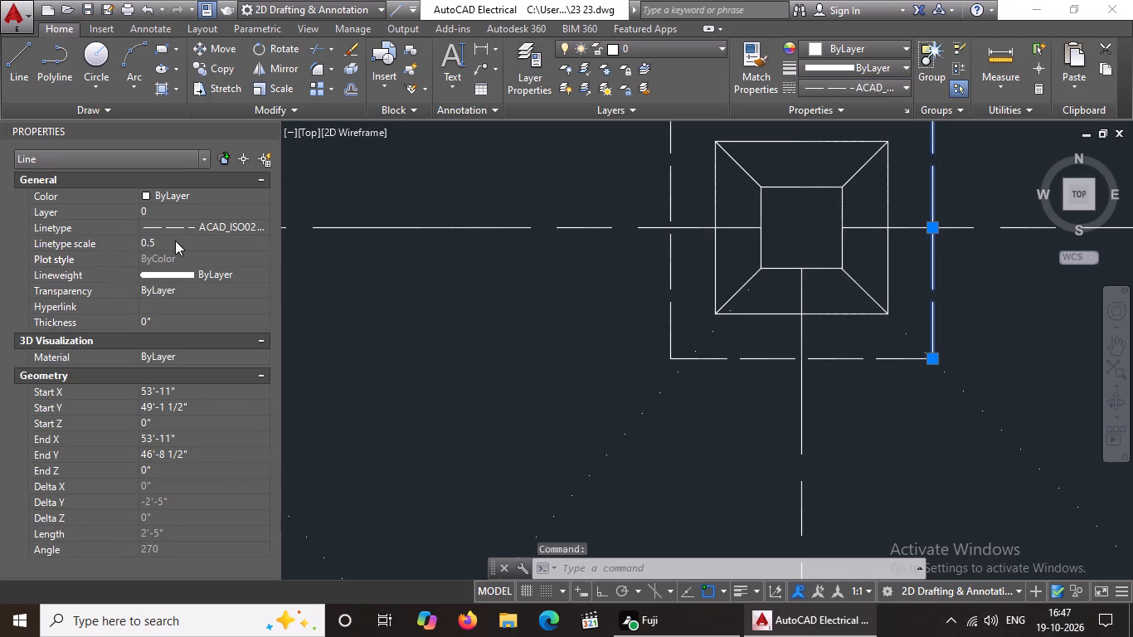
scroll(562, 344, down, 1)
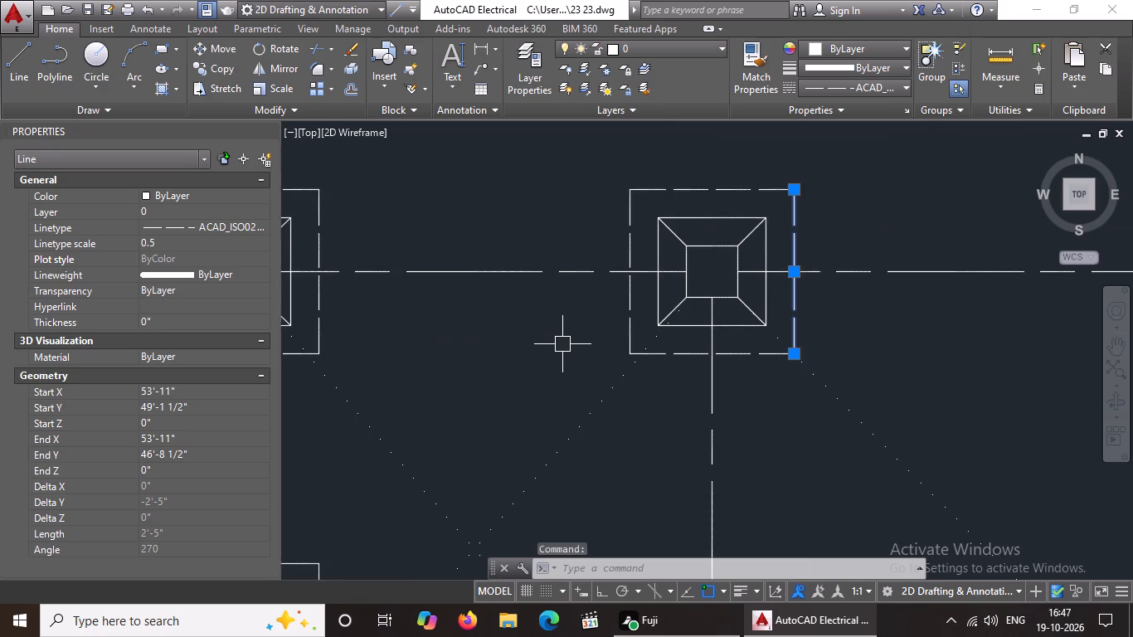
scroll(562, 344, down, 1)
key(Escape)
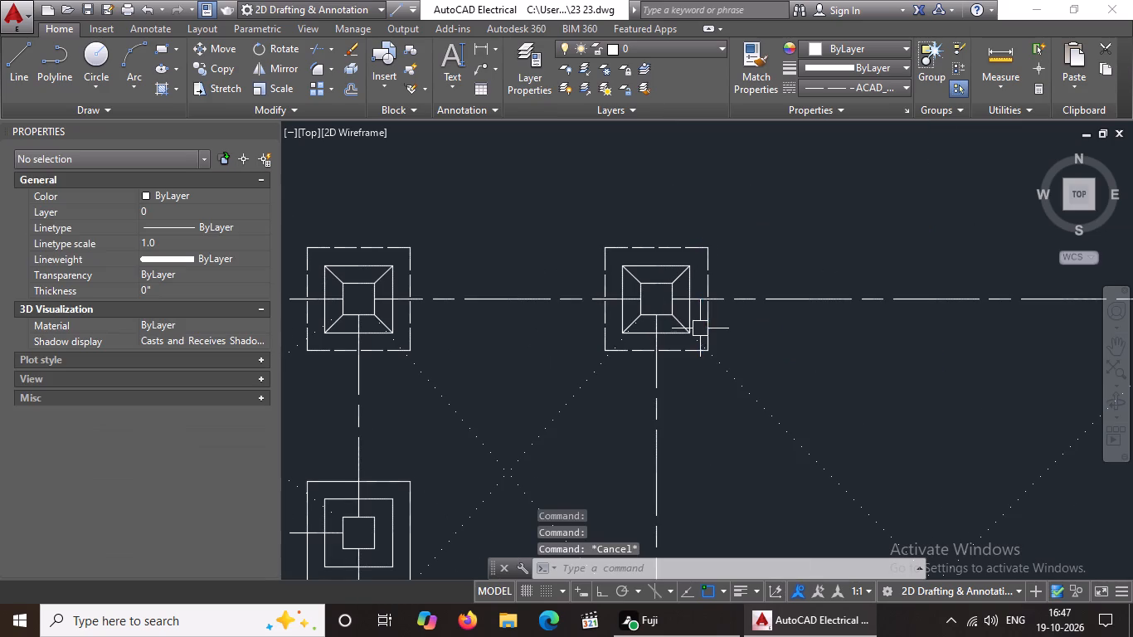
Draw the two right-hand diagonal corner lines from column to inner footing square at the column directly below the third top-row column.
scroll(745, 309, down, 2)
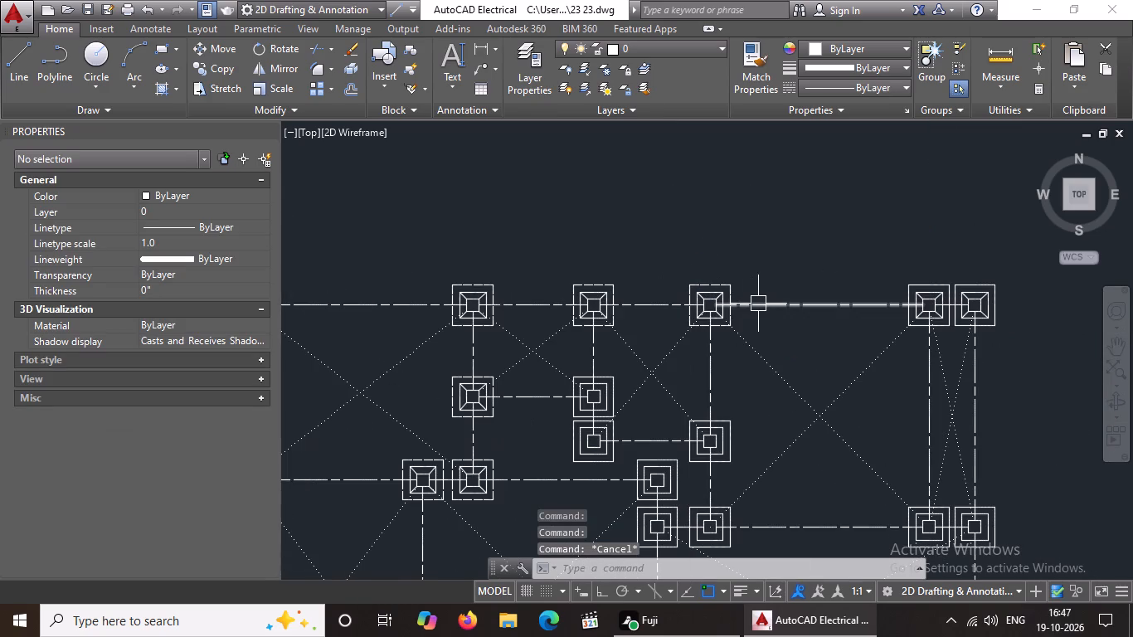
scroll(608, 420, up, 2)
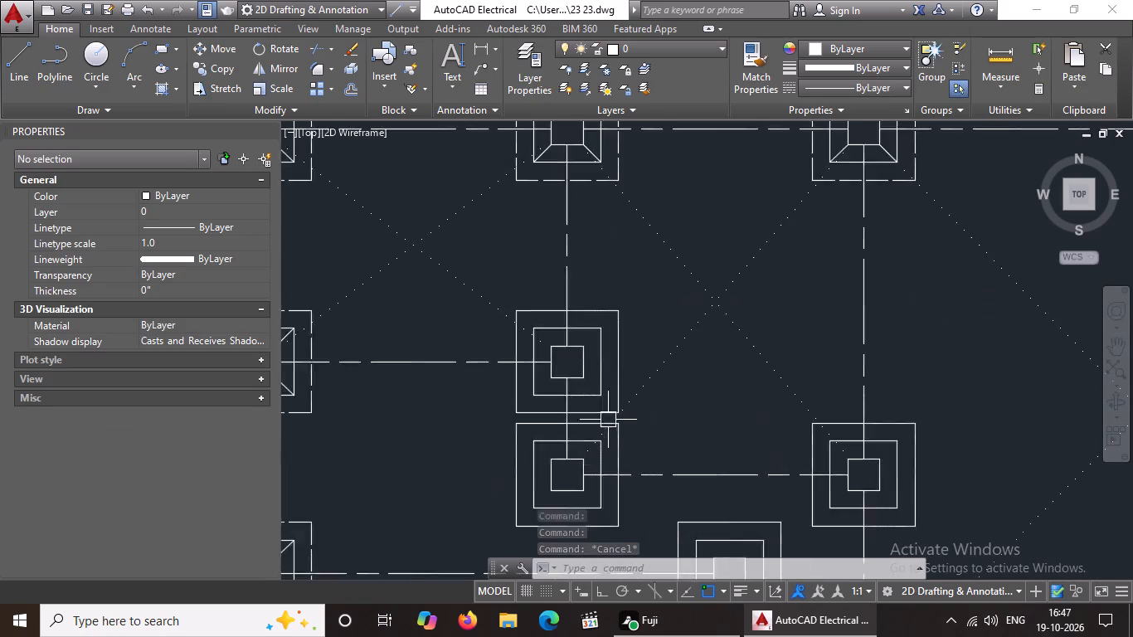
scroll(608, 420, up, 1)
key(l)
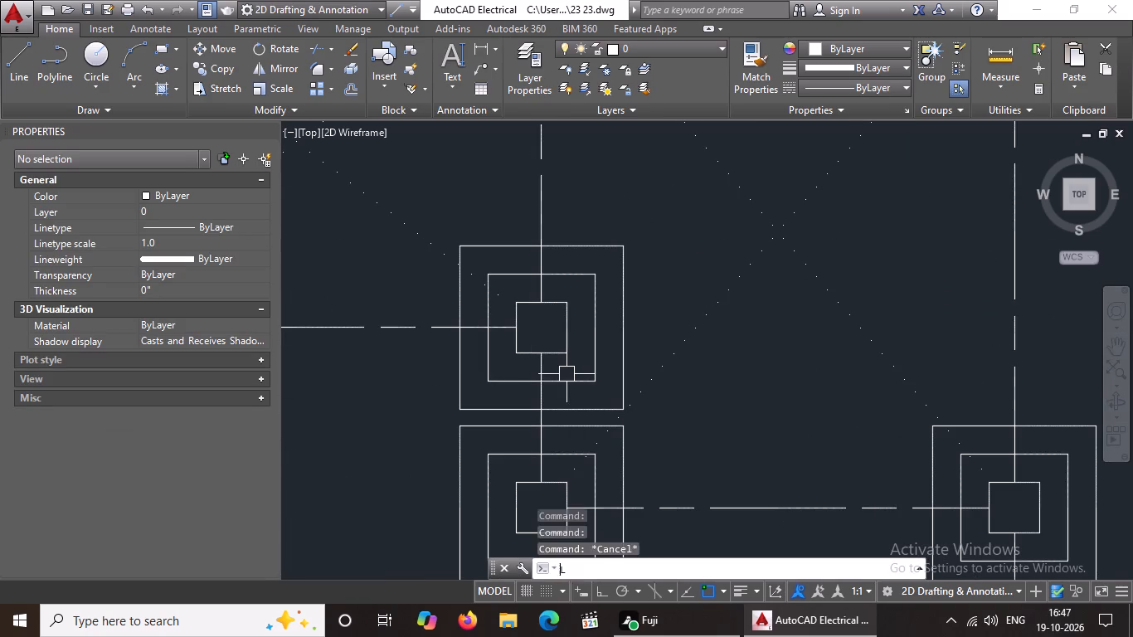
key(Return)
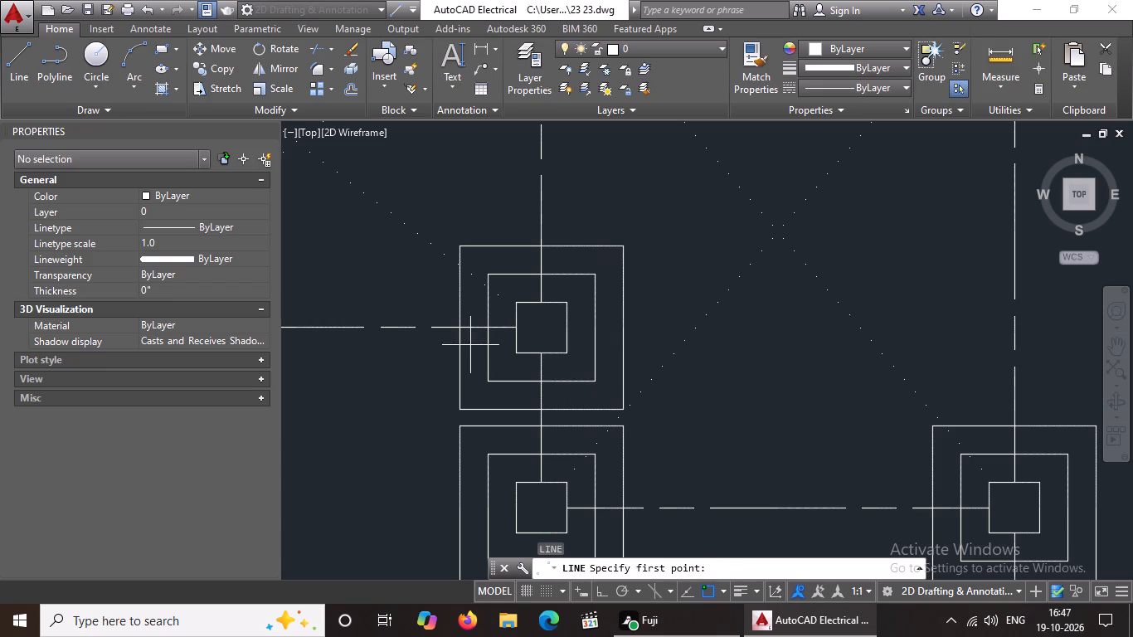
scroll(586, 313, down, 2)
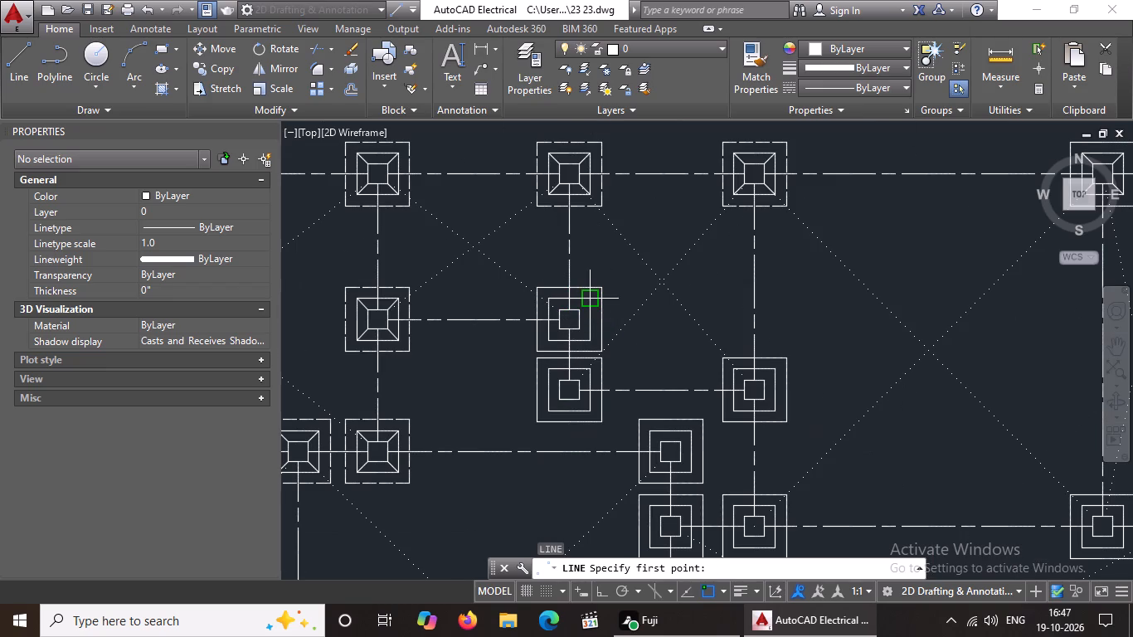
scroll(585, 301, up, 2)
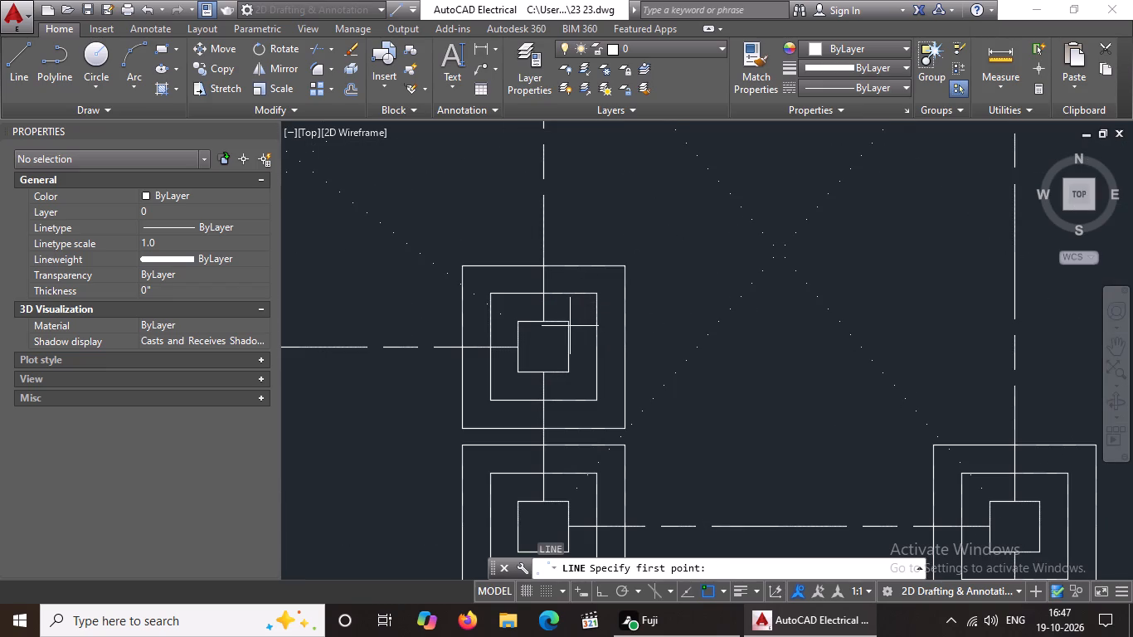
drag(567, 321, 587, 312)
click(596, 296)
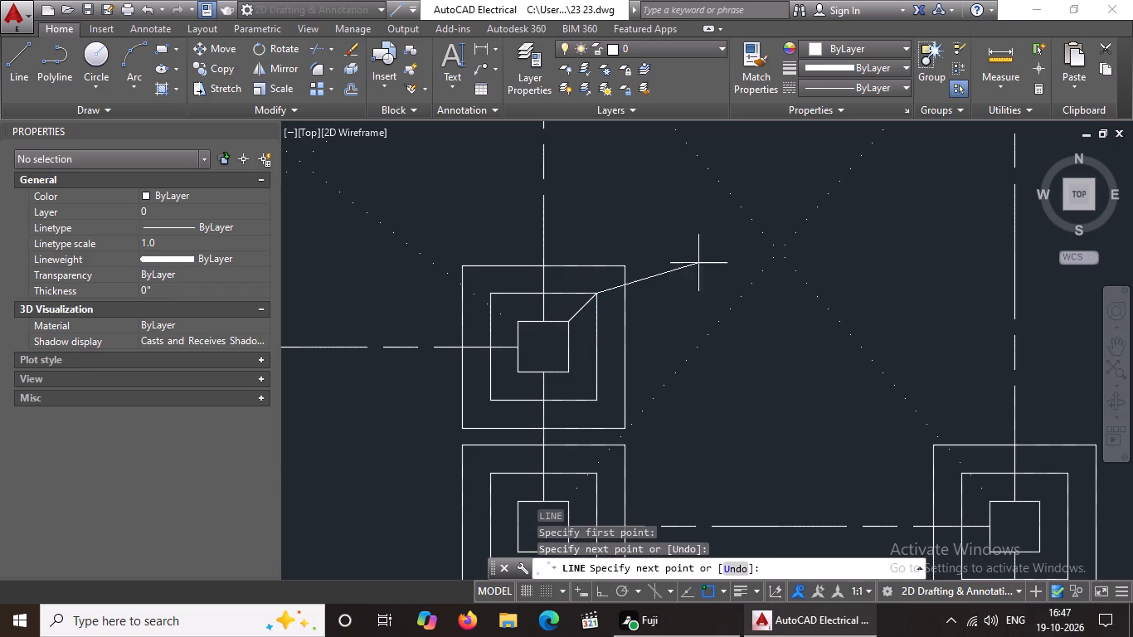
key(Escape)
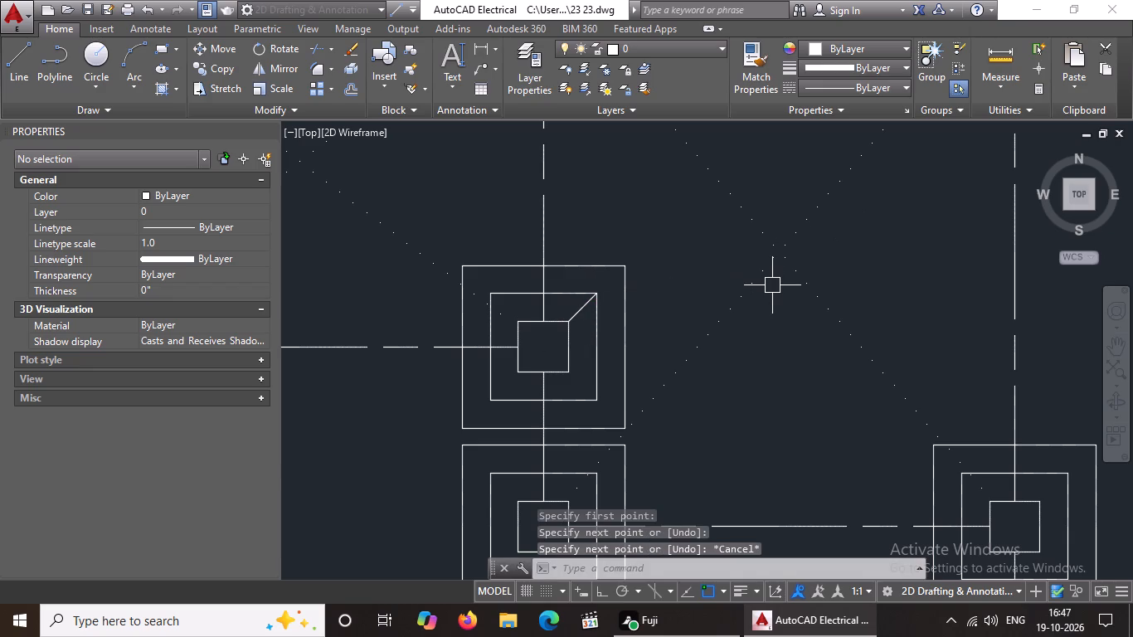
key(l)
key(Return)
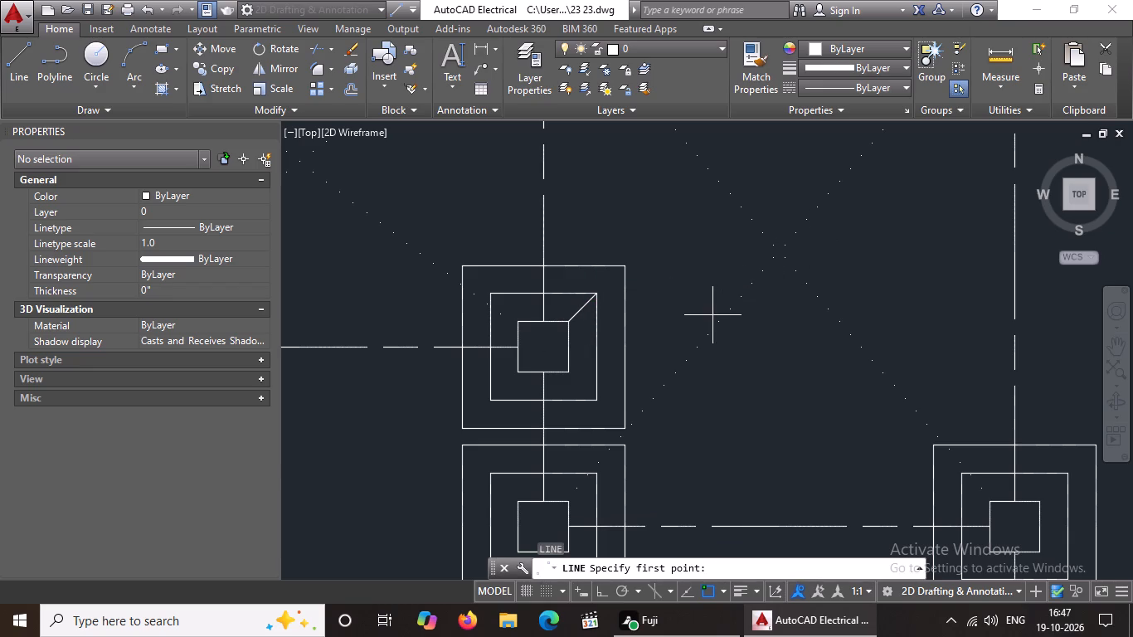
click(562, 373)
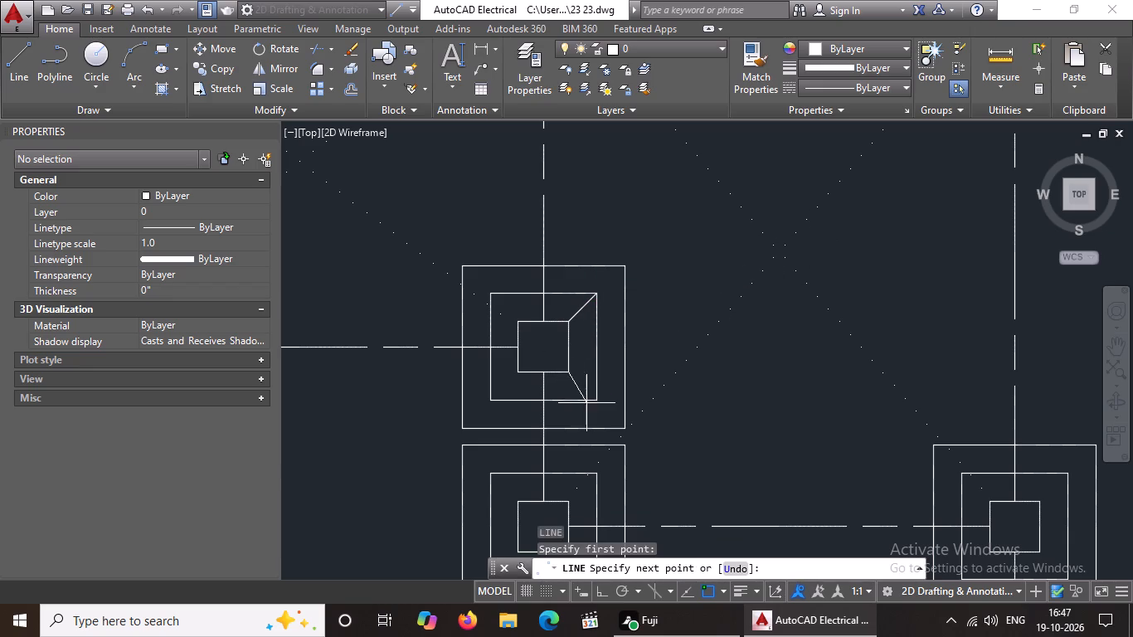
drag(594, 395, 654, 383)
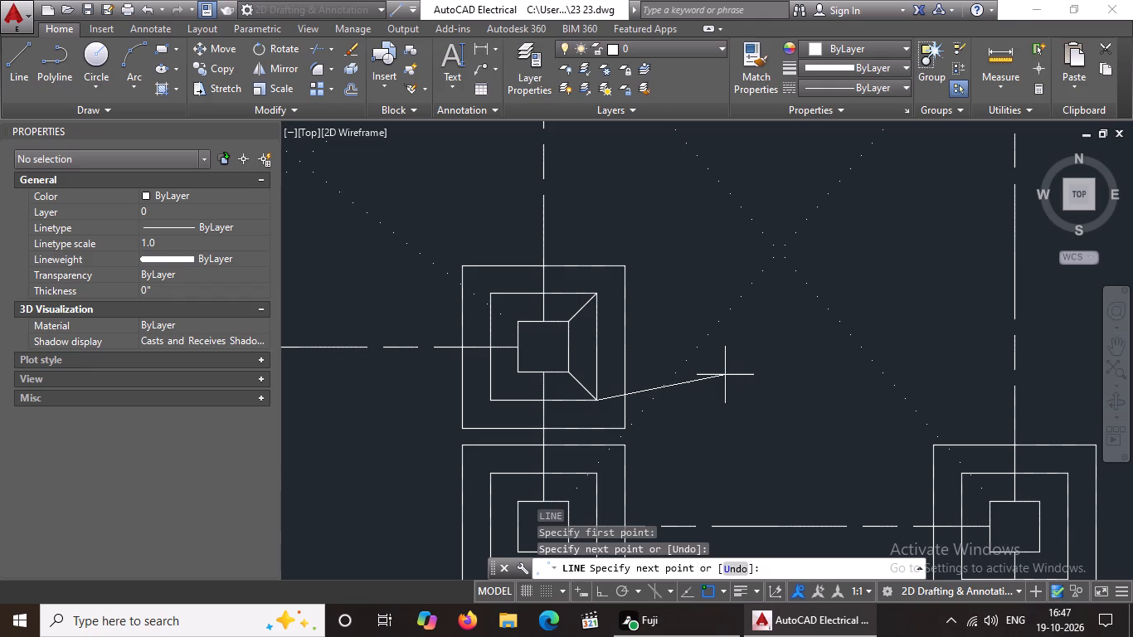
key(Escape)
Draw the two left-hand diagonal corner lines from the inner footing square to the column at that same footing.
key(l)
key(Return)
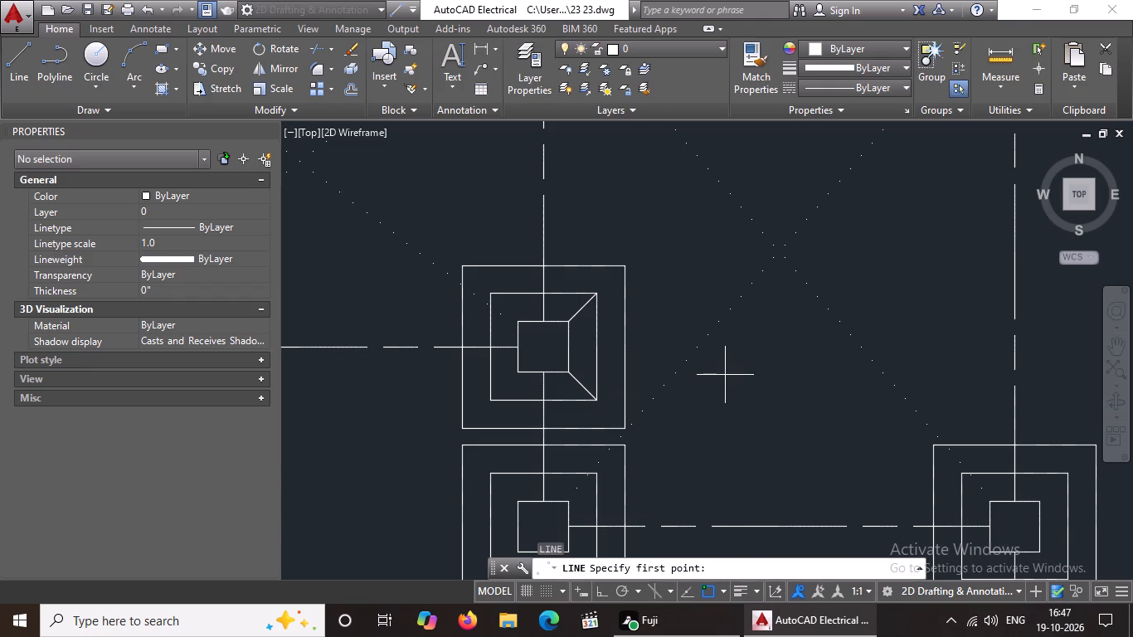
scroll(726, 374, down, 2)
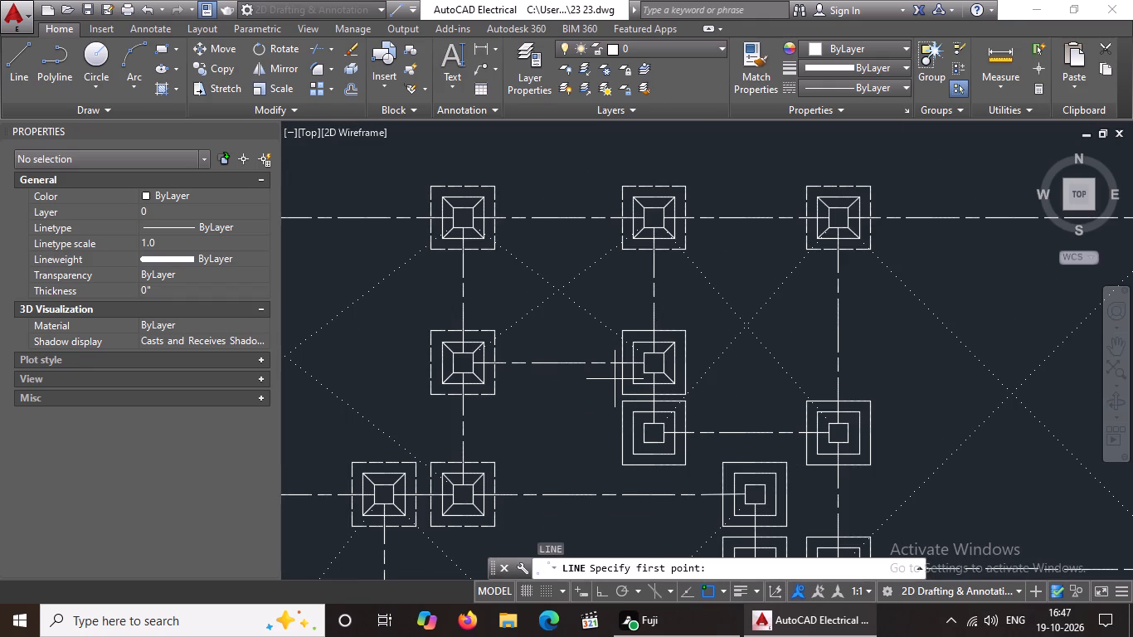
scroll(664, 377, up, 2)
click(581, 399)
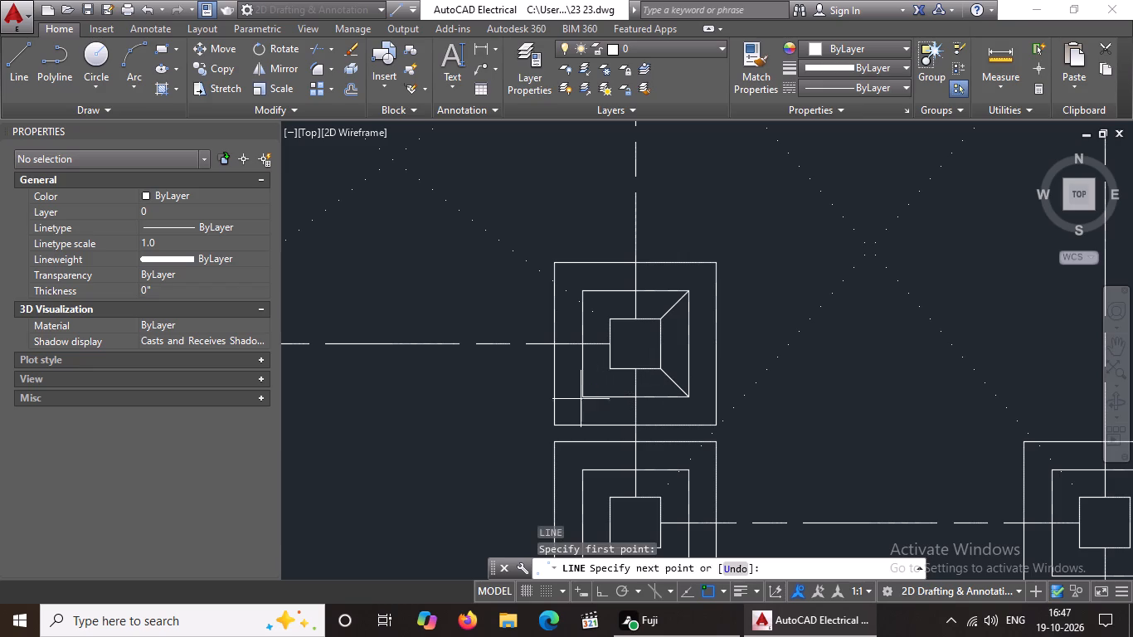
click(615, 365)
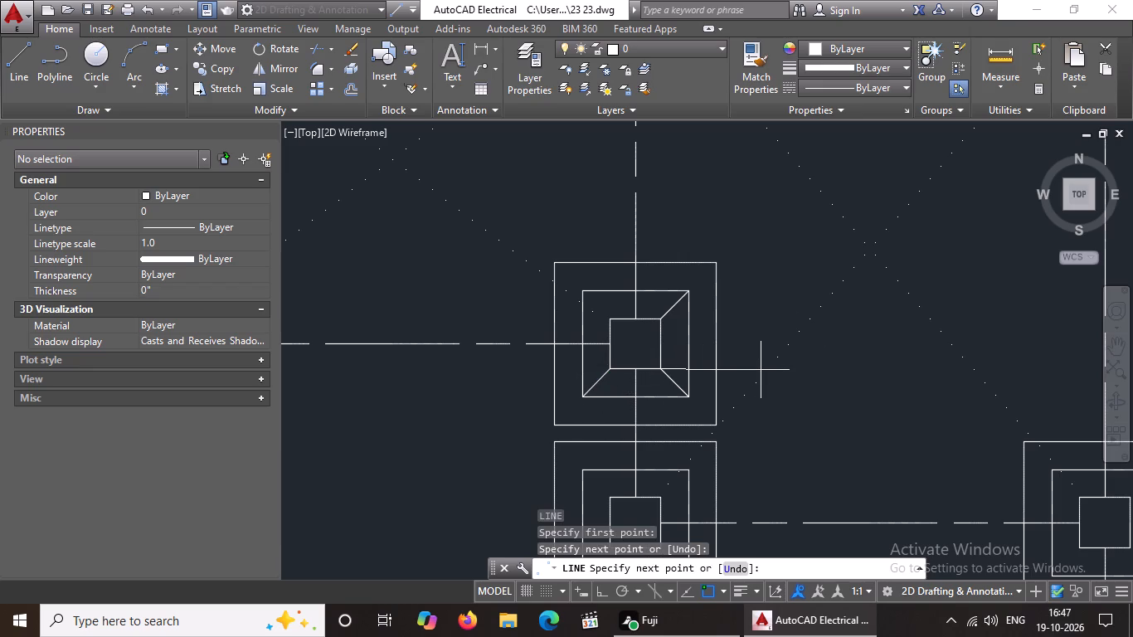
key(Escape)
key(l)
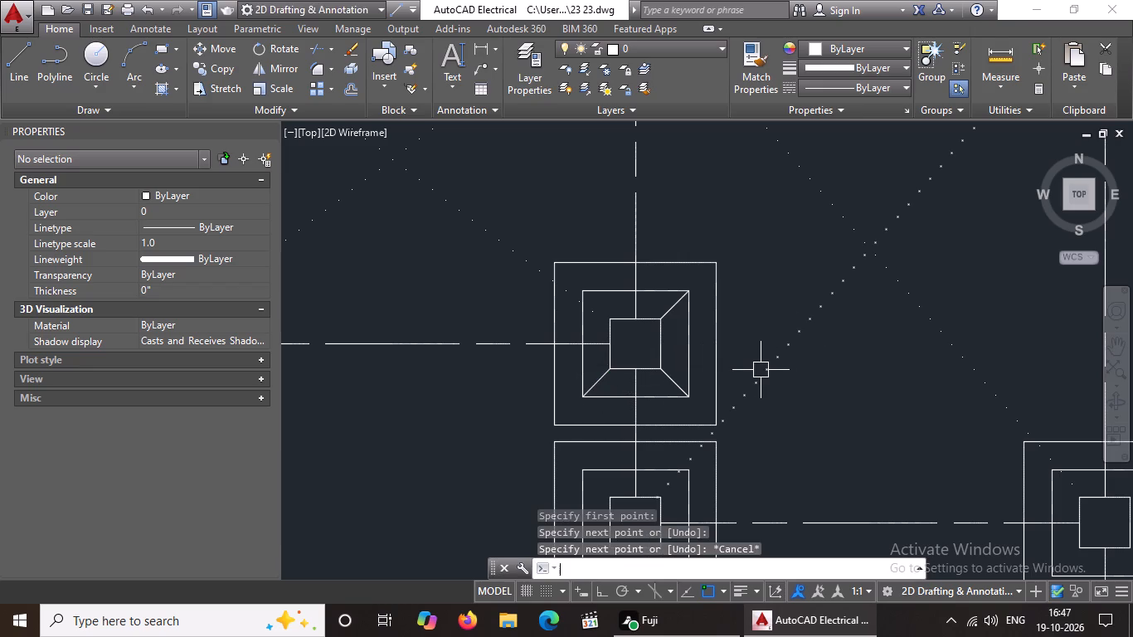
key(Return)
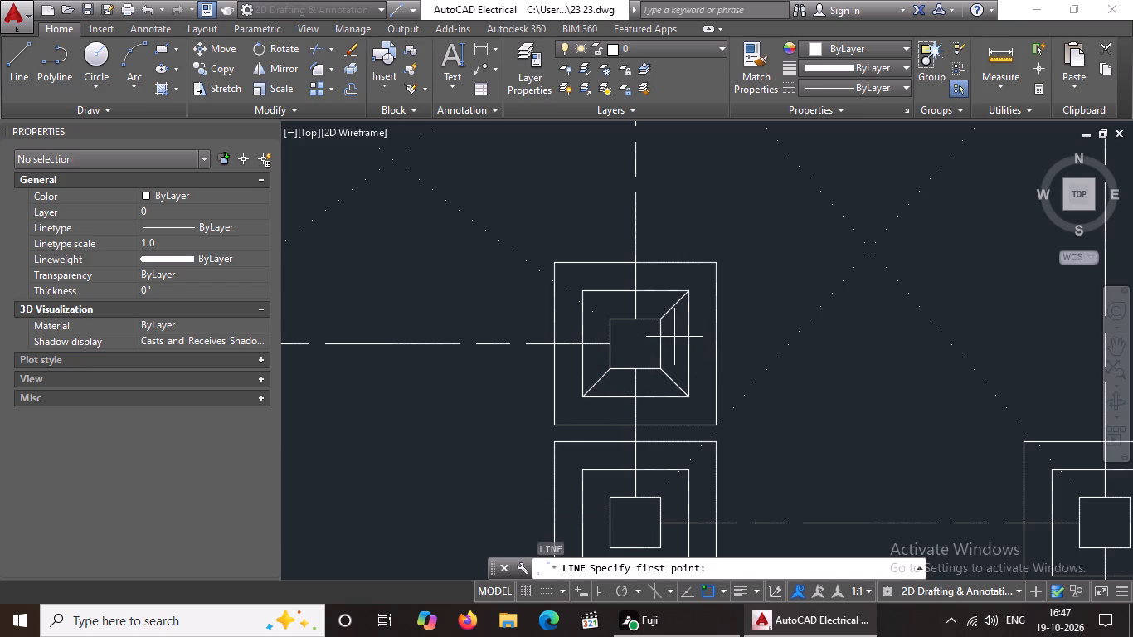
click(581, 294)
drag(613, 323, 623, 323)
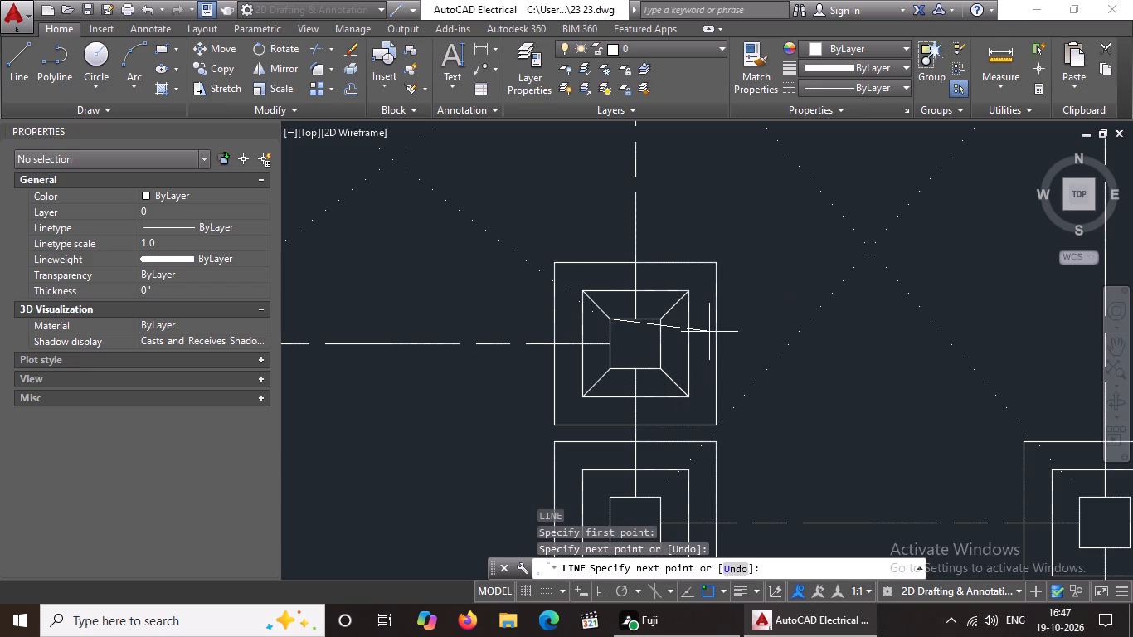
key(Escape)
Give the top edge of the outer footing square below the third top-row column linetype ACAD_ISO02W100 with linetype scale 0.5.
scroll(709, 332, down, 3)
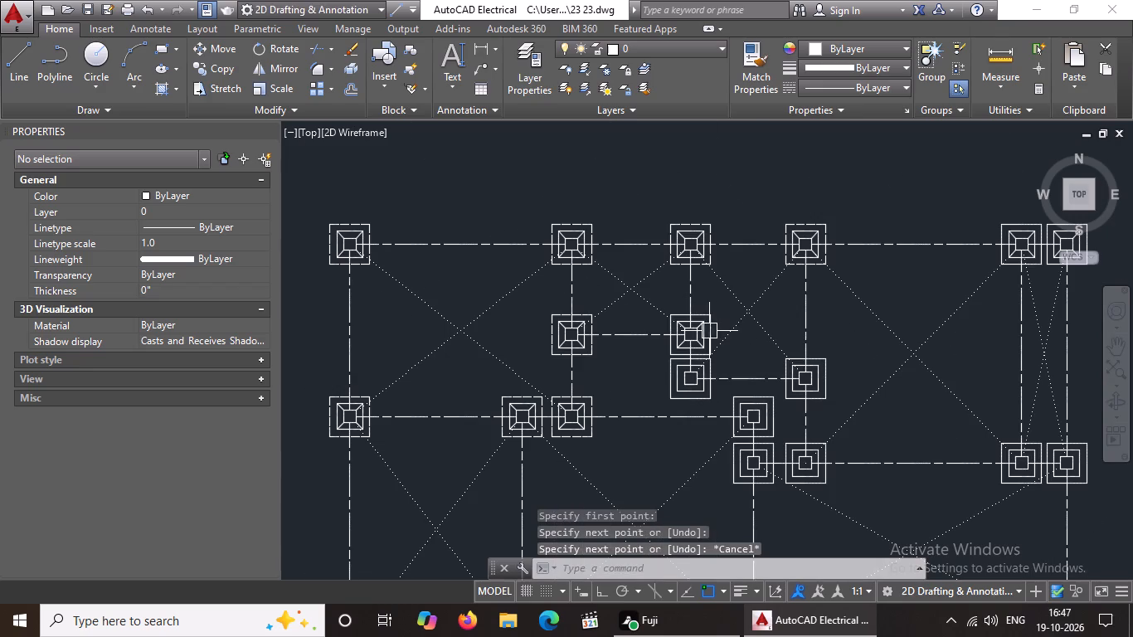
scroll(709, 331, down, 1)
scroll(683, 335, up, 3)
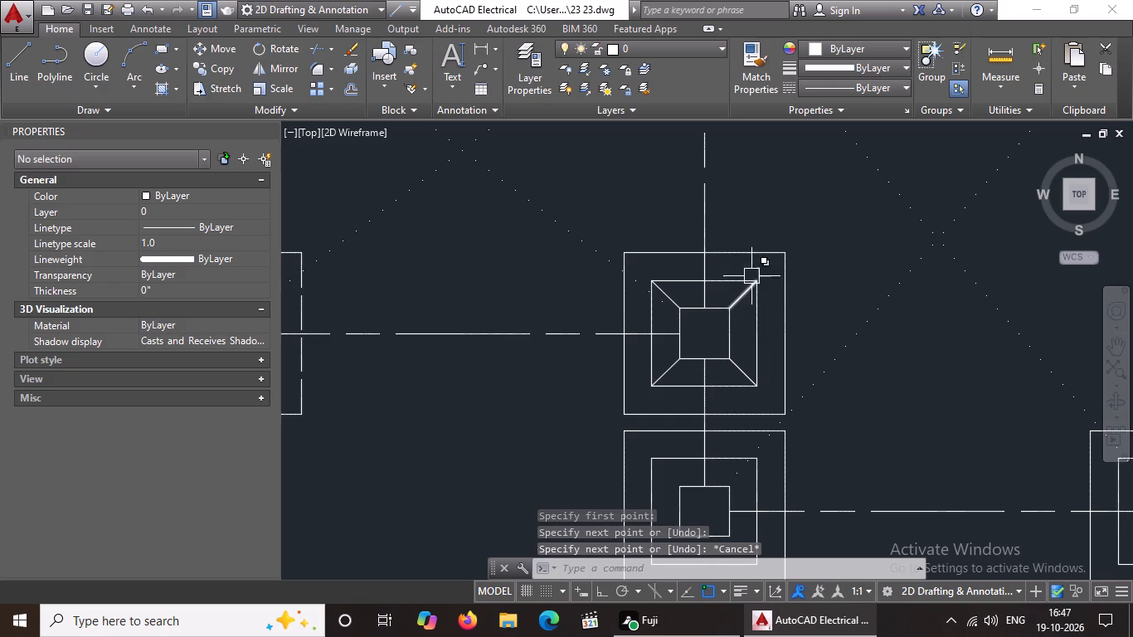
click(750, 256)
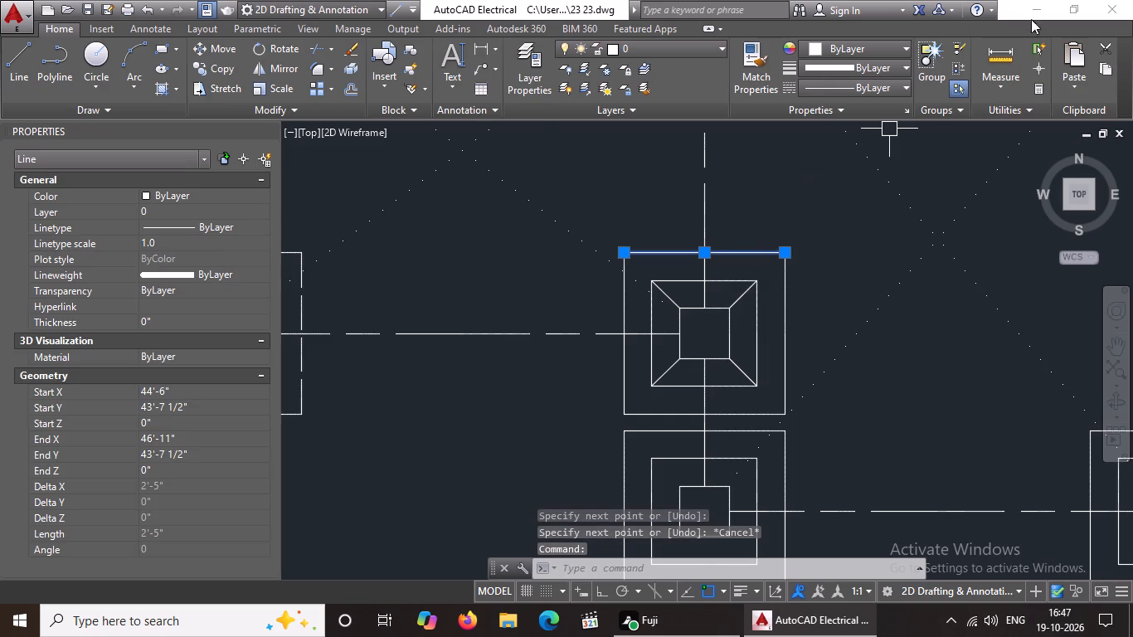
click(894, 79)
click(863, 146)
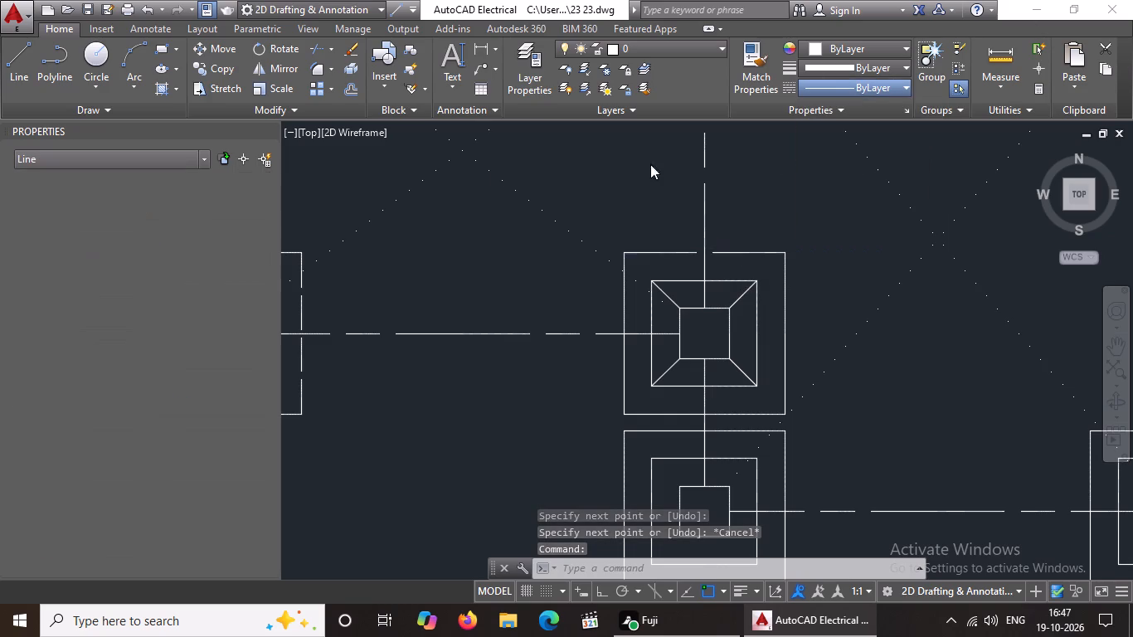
click(179, 240)
key(BackSpace)
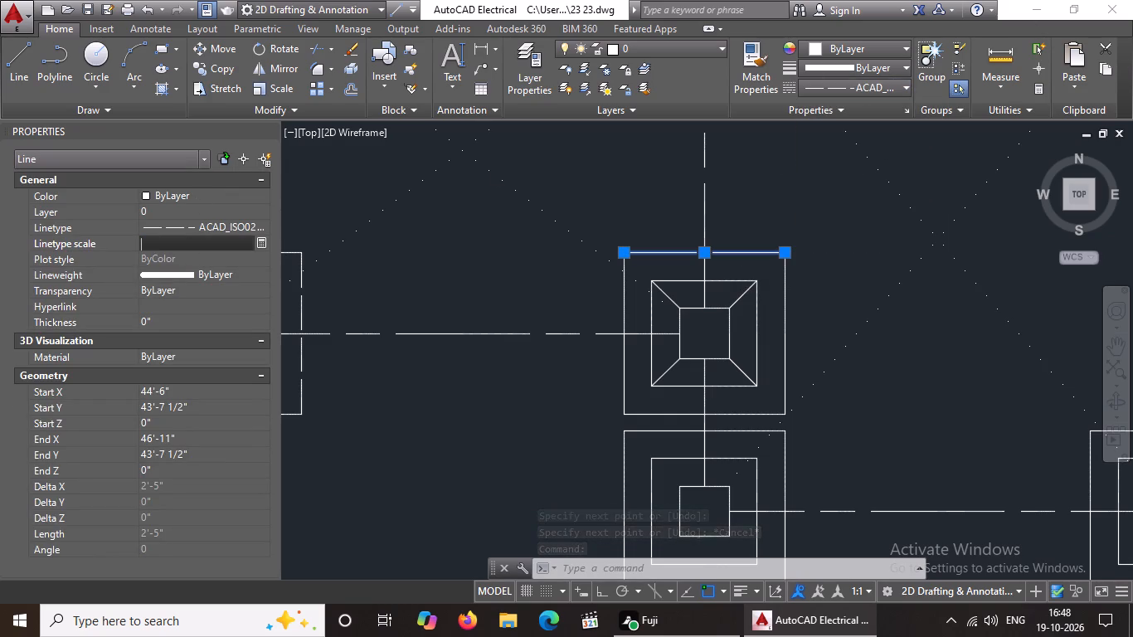
key(BackSpace)
key(BackSpace)
key(BackSpace)
text(0.5)
key(Return)
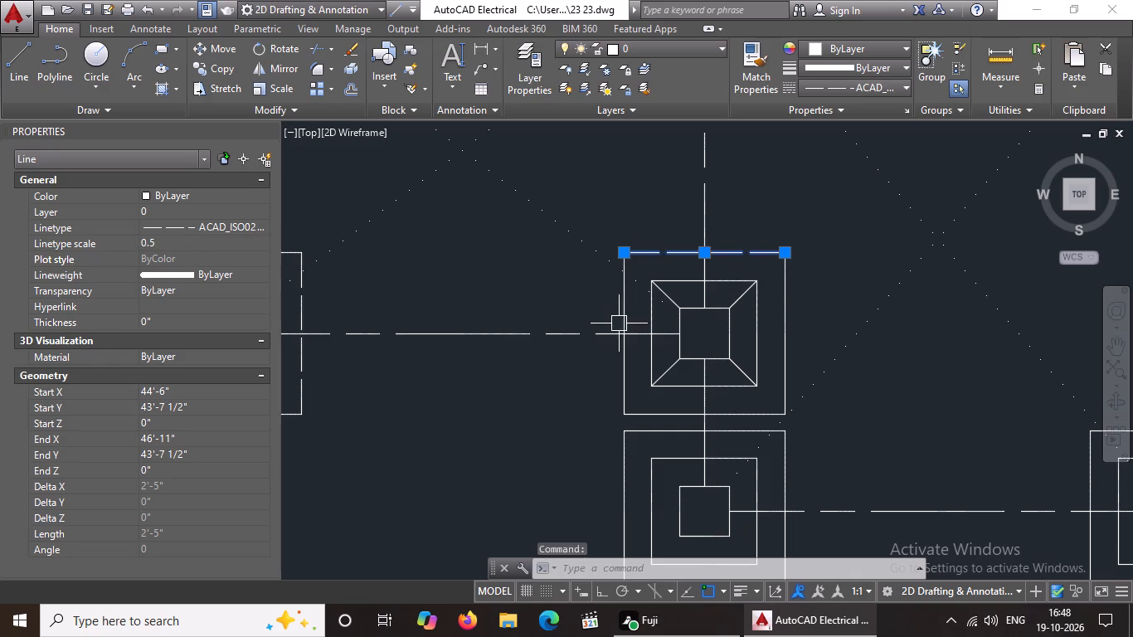
Give the left edge of the outer footing square below the third top-row column linetype ACAD_ISO02W100 with linetype scale 0.5.
click(626, 320)
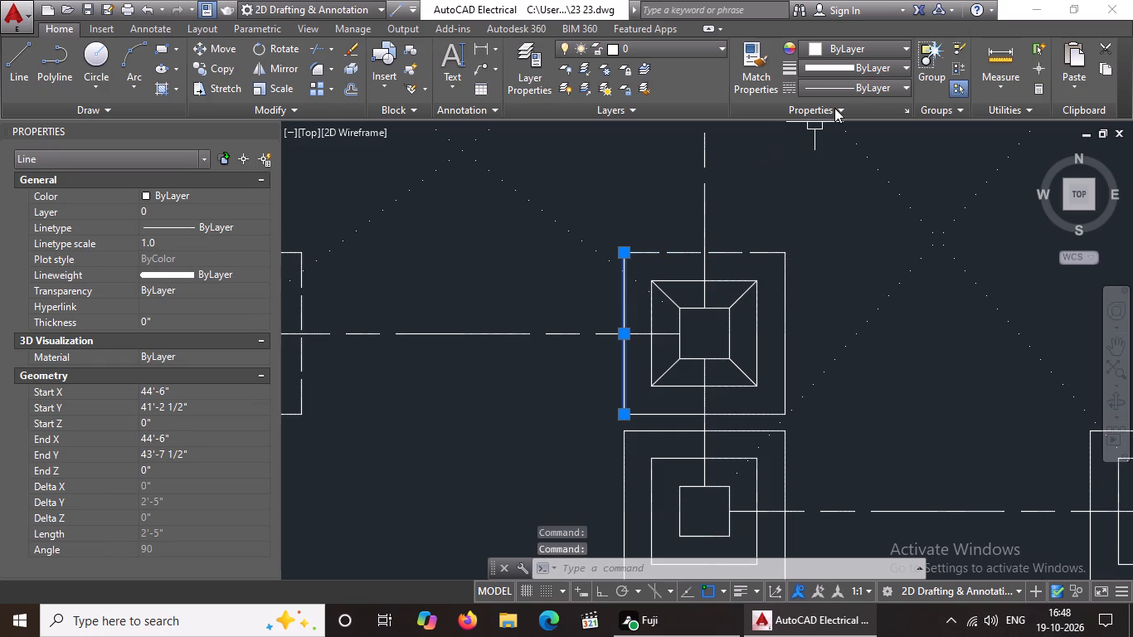
click(853, 85)
click(837, 148)
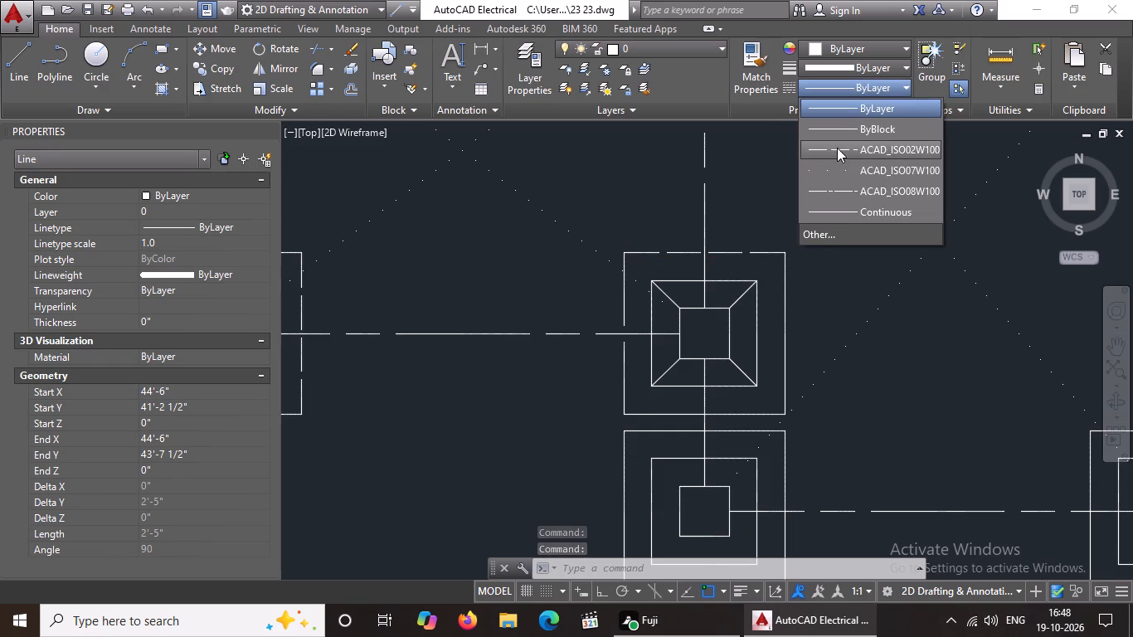
click(177, 241)
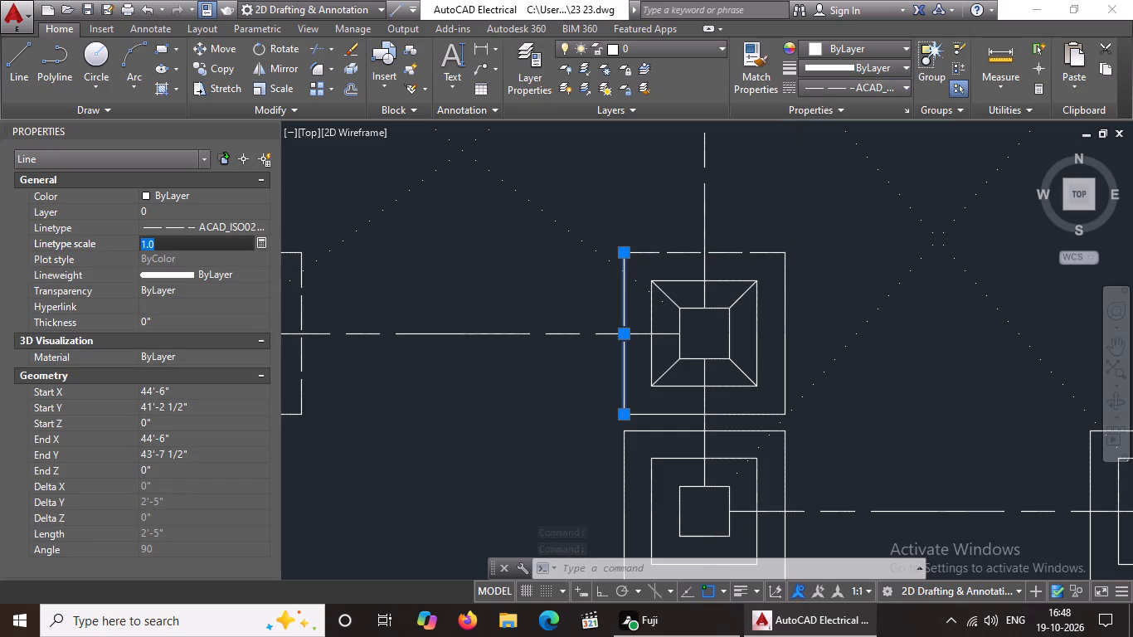
key(BackSpace)
key(BackSpace)
key(BackSpace)
text(0.5)
key(Return)
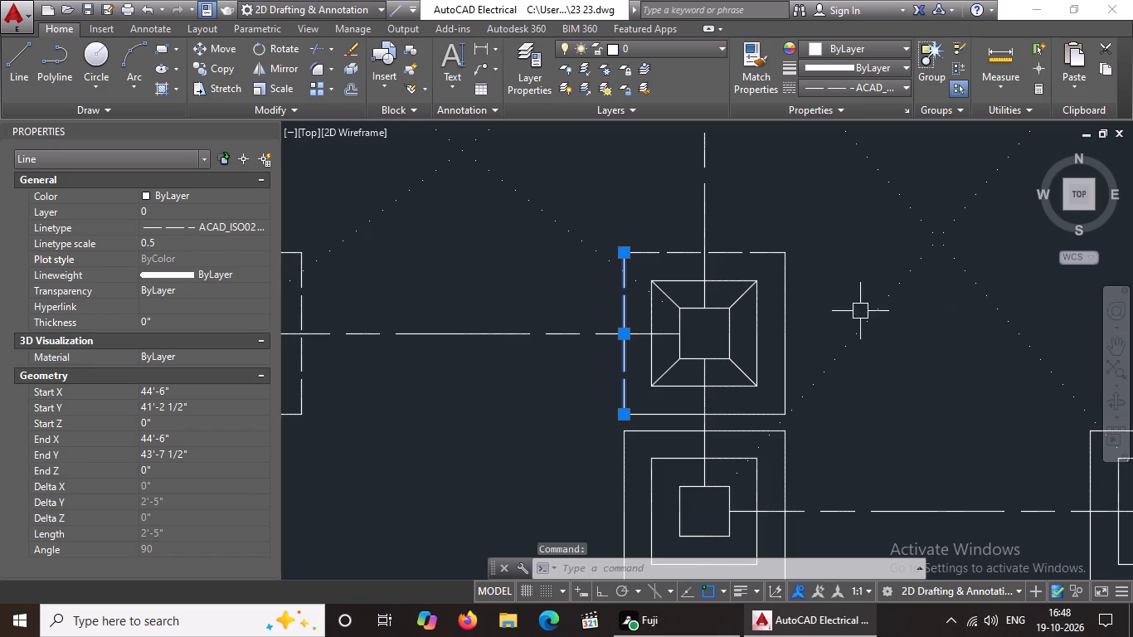
Give the right edge of that same outer footing square linetype ACAD_ISO02W100 with linetype scale 0.5.
click(781, 310)
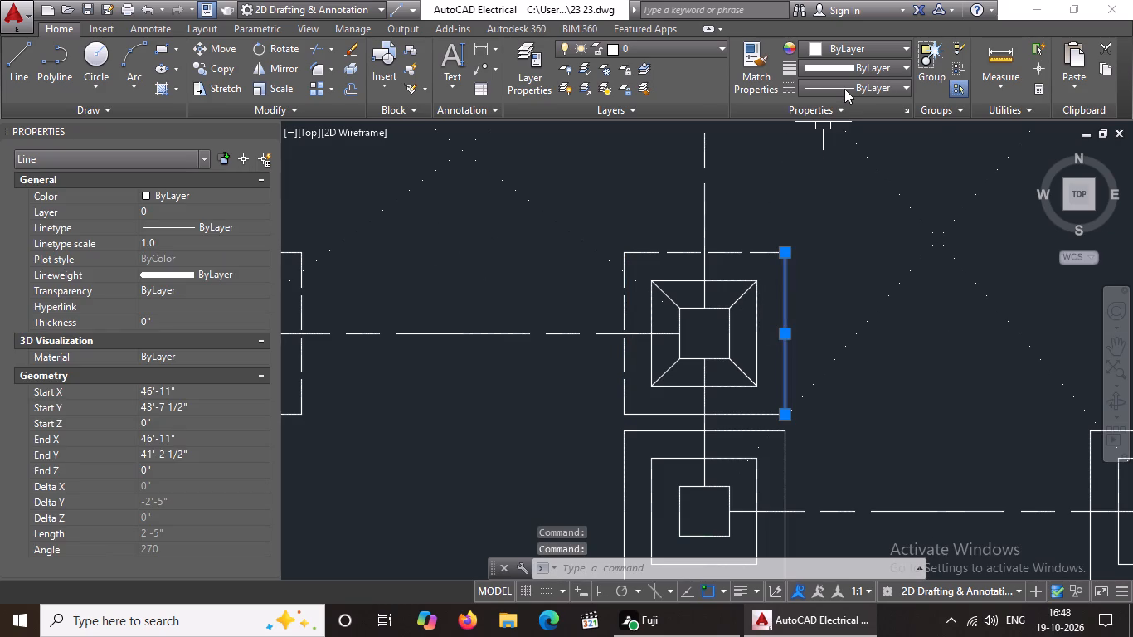
click(845, 86)
click(847, 151)
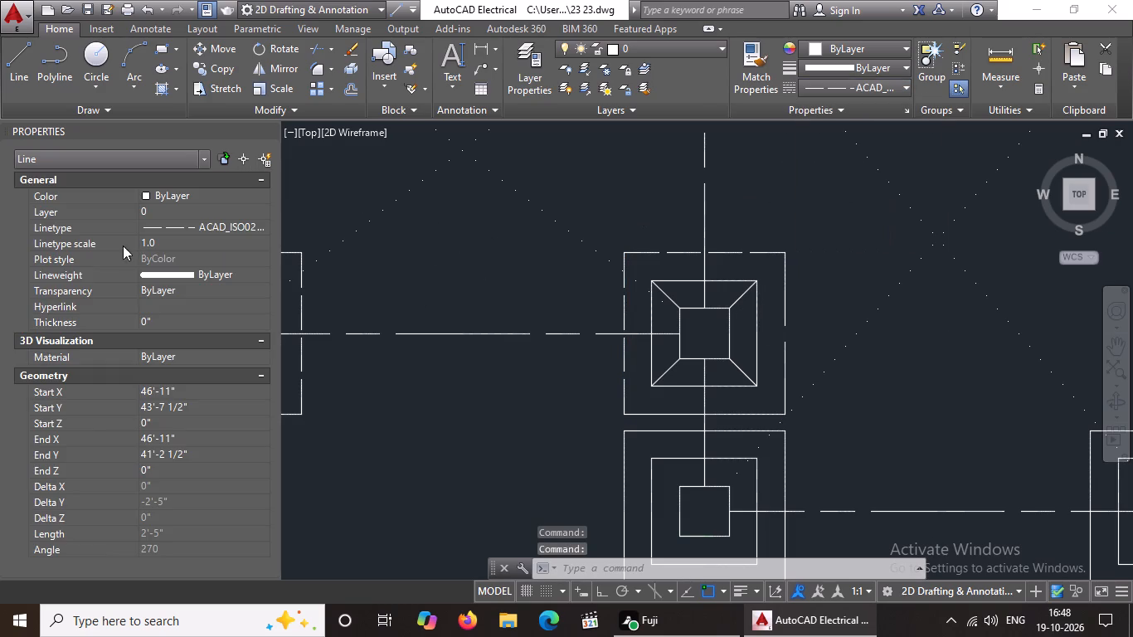
click(182, 243)
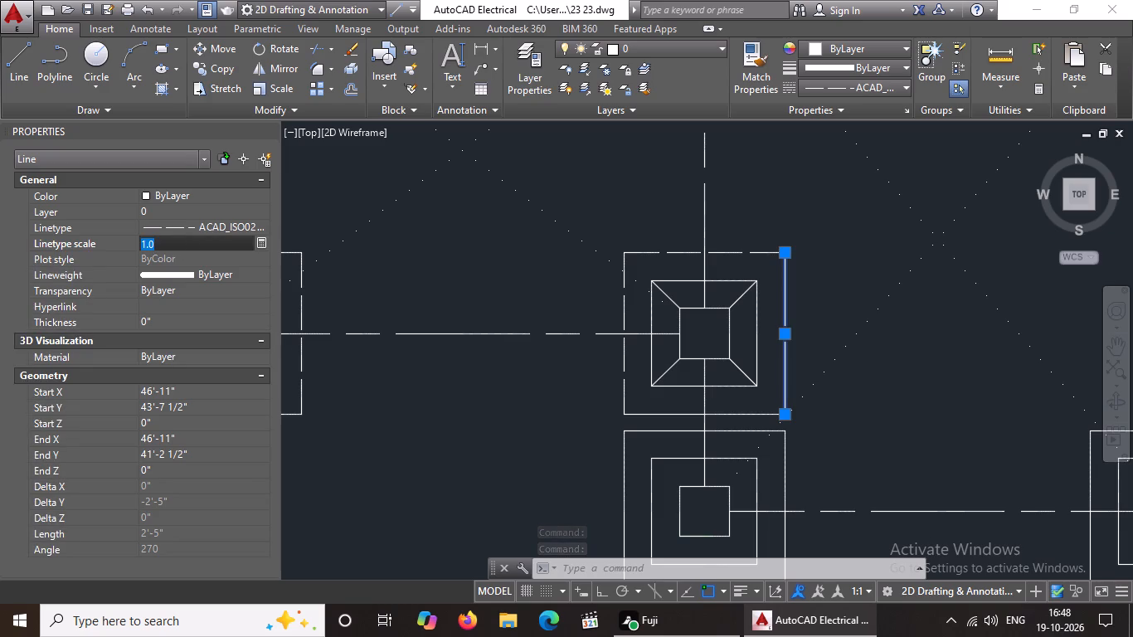
key(BackSpace)
key(BackSpace)
key(BackSpace)
key(BackSpace)
text(0.5)
key(Return)
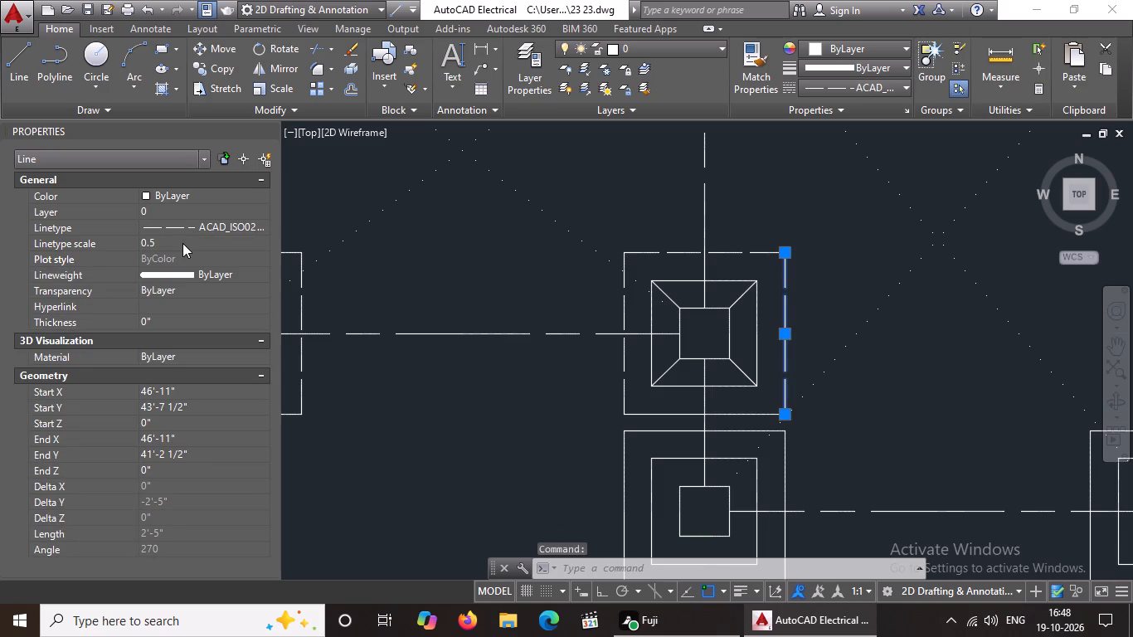
Give the bottom edge of that same outer footing square linetype ACAD_ISO02W100 with linetype scale 0.5, and clear the selection.
click(742, 415)
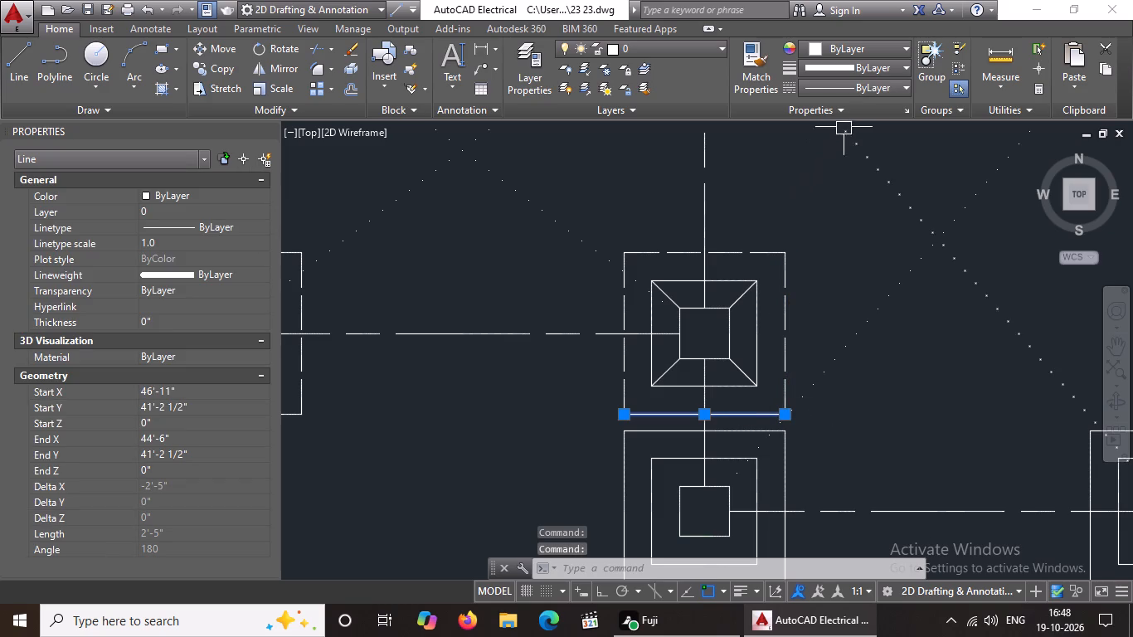
click(873, 85)
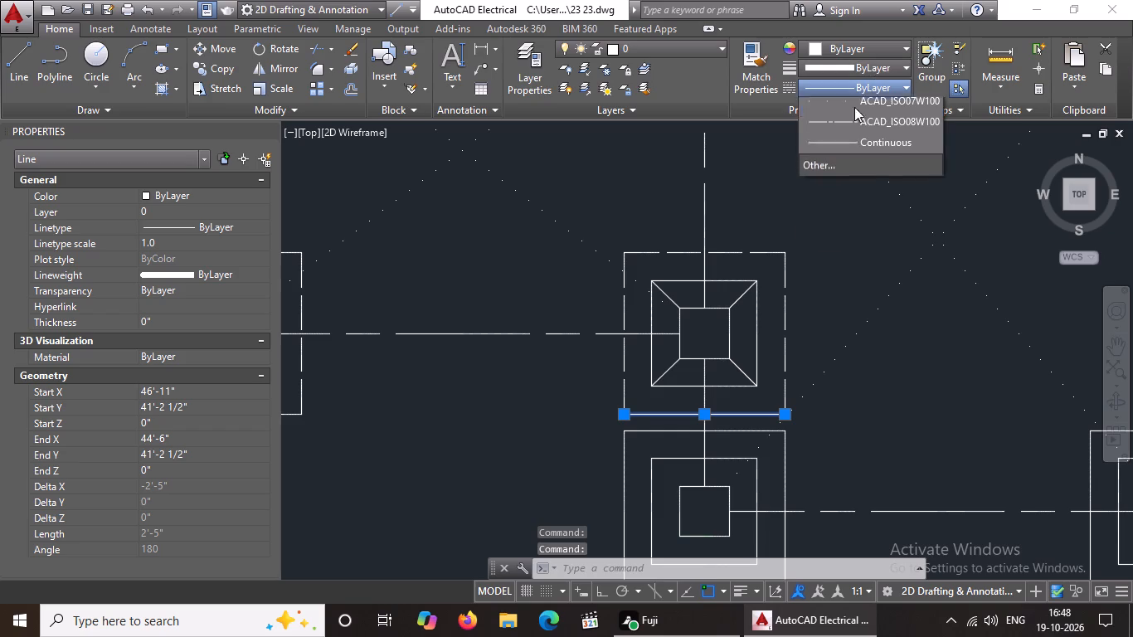
click(850, 152)
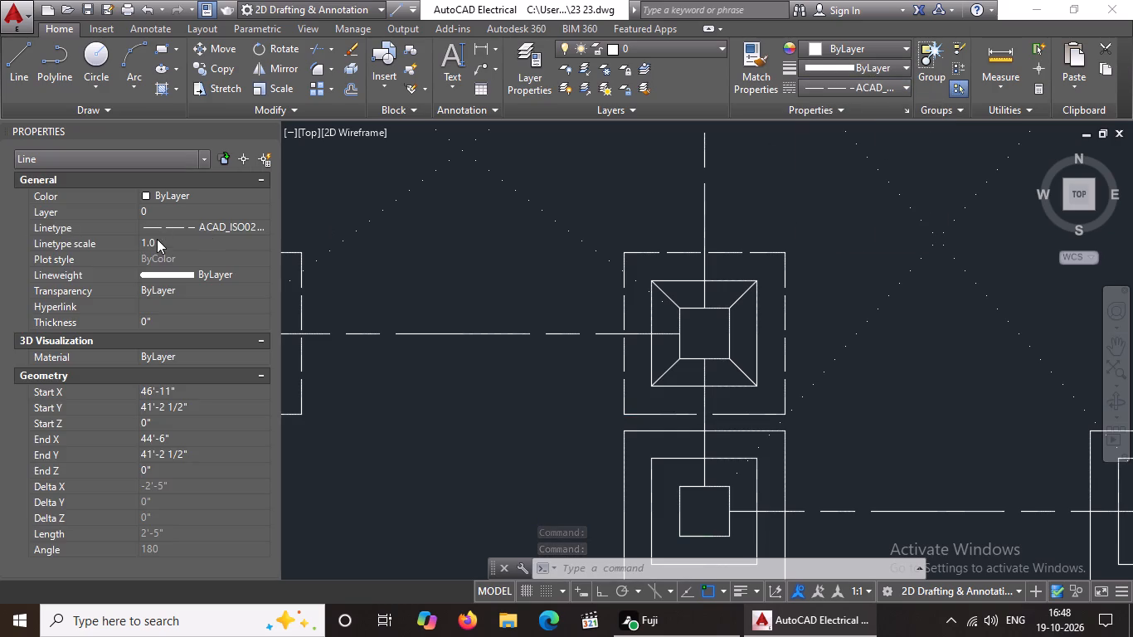
click(157, 241)
key(BackSpace)
key(BackSpace)
key(BackSpace)
key(BackSpace)
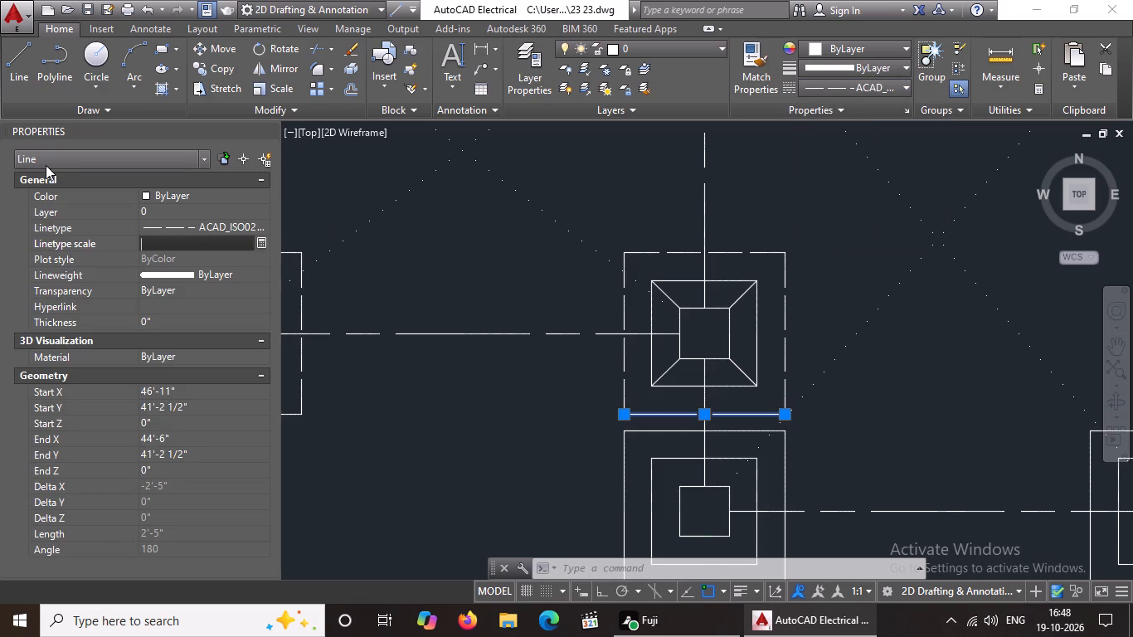
text(0.5)
key(Return)
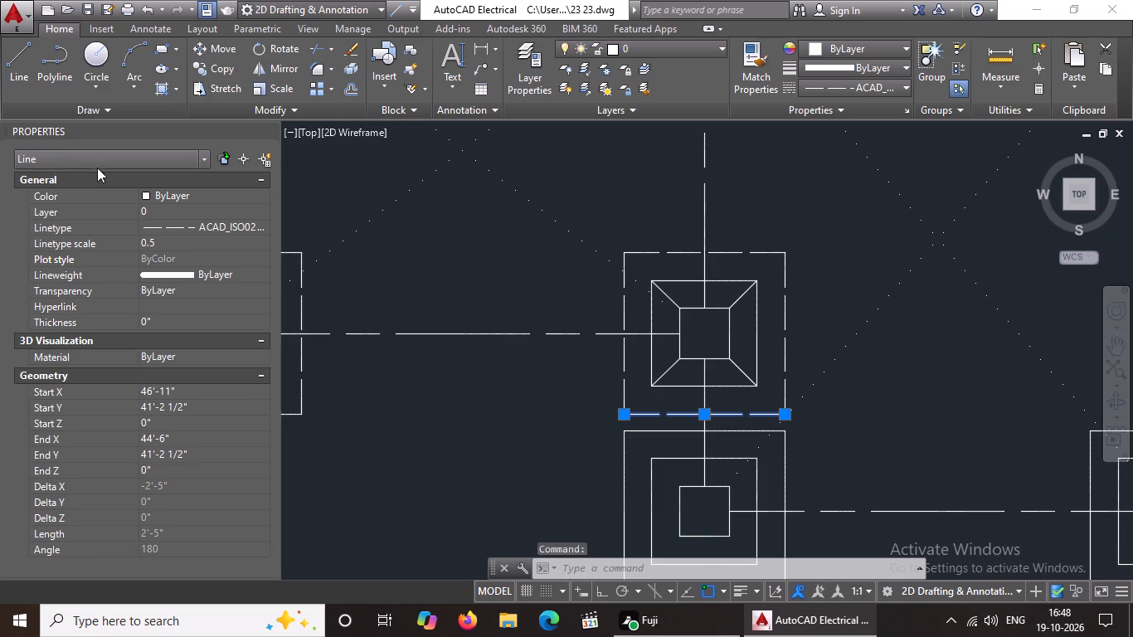
scroll(417, 274, down, 2)
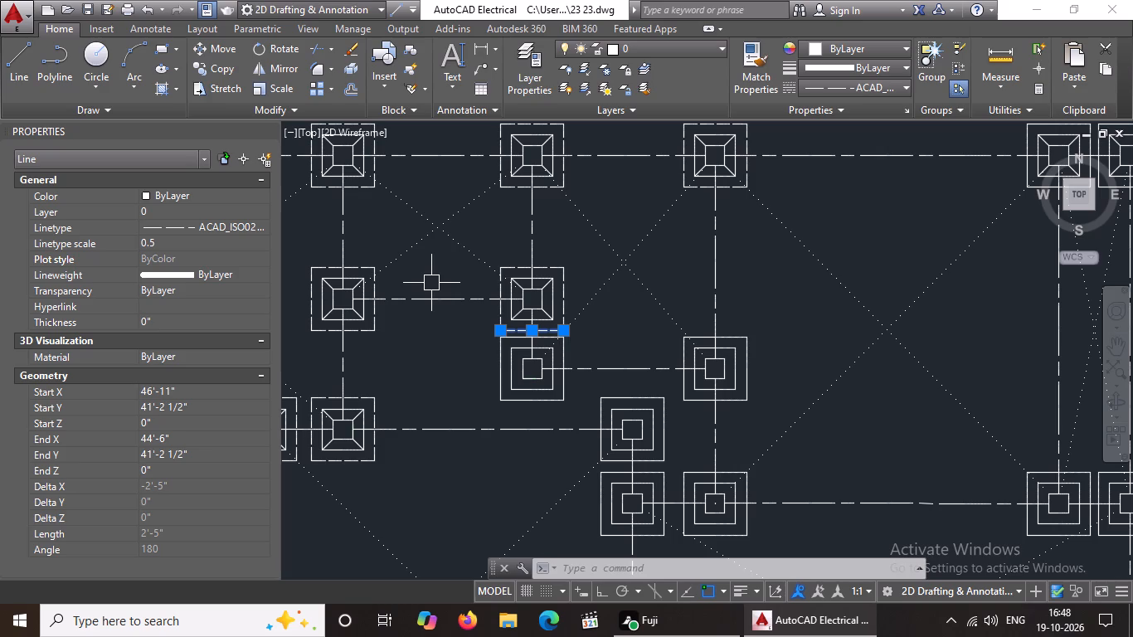
scroll(530, 285, down, 3)
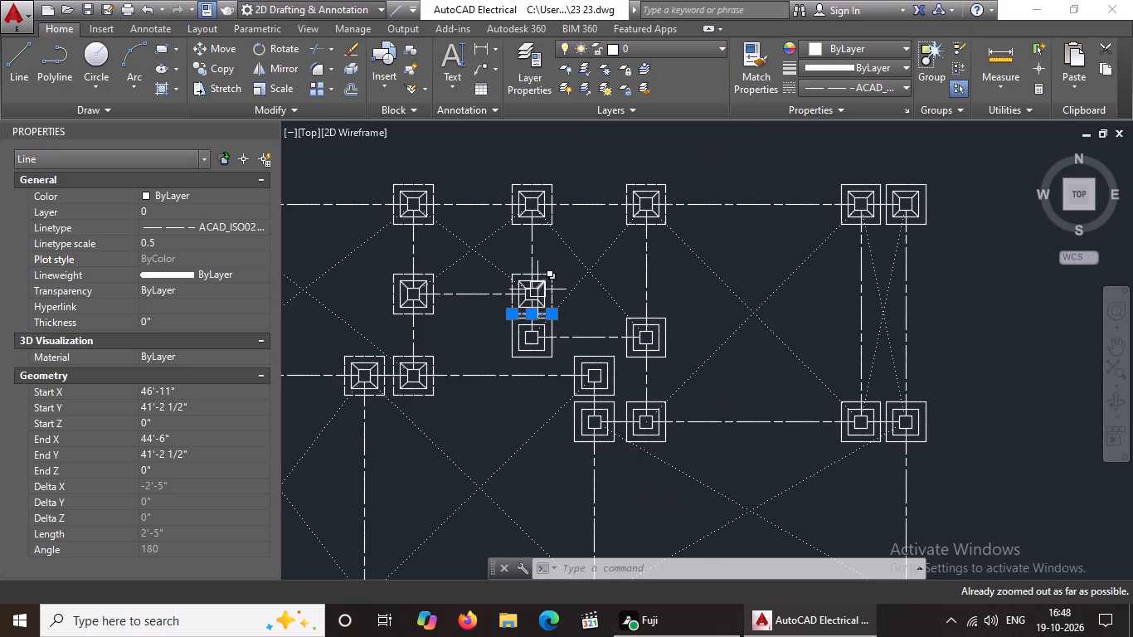
scroll(590, 296, up, 1)
key(Escape)
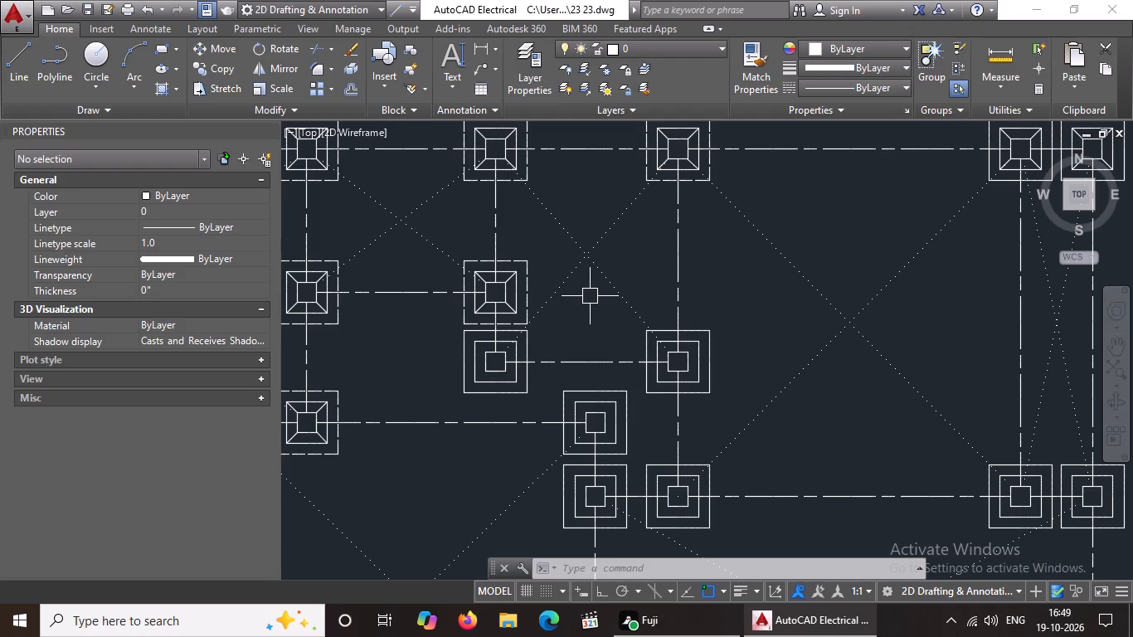
key(Escape)
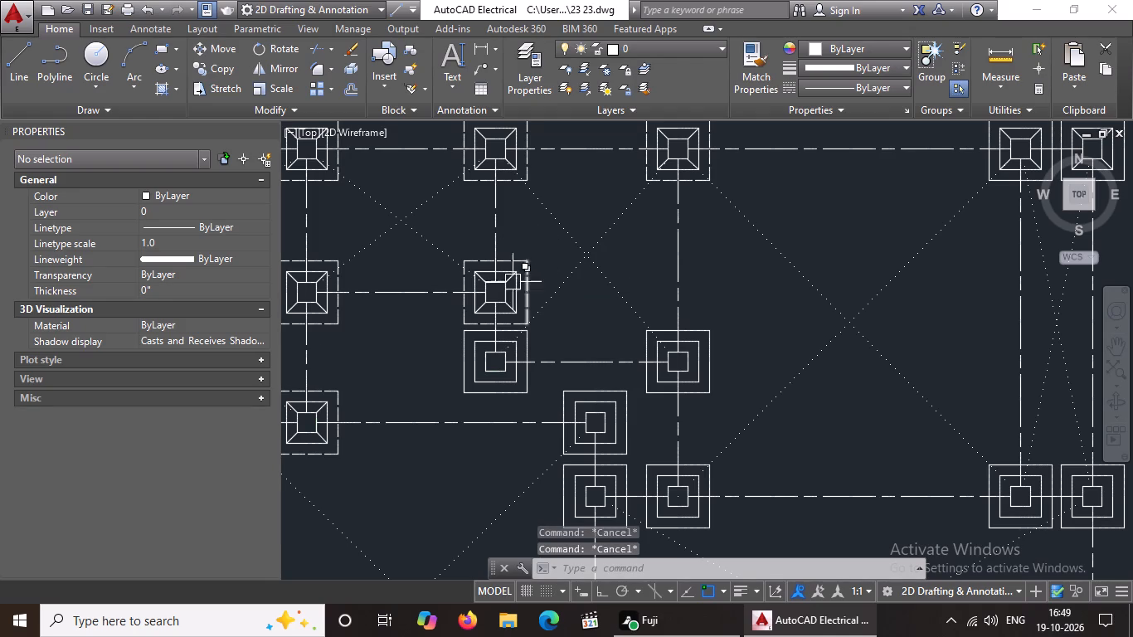
key(Escape)
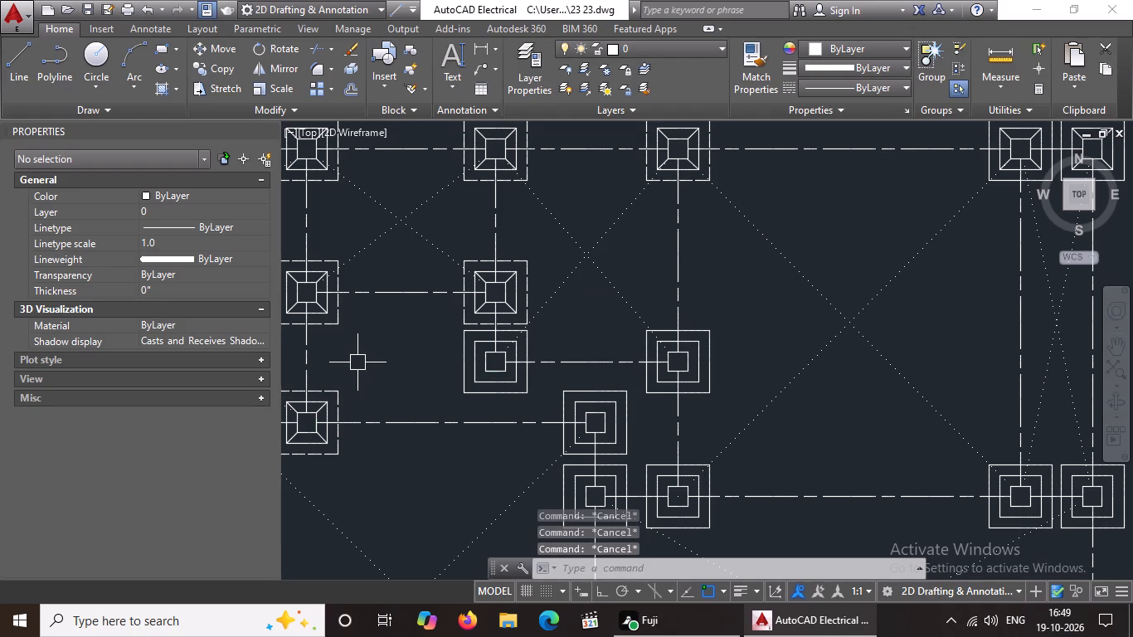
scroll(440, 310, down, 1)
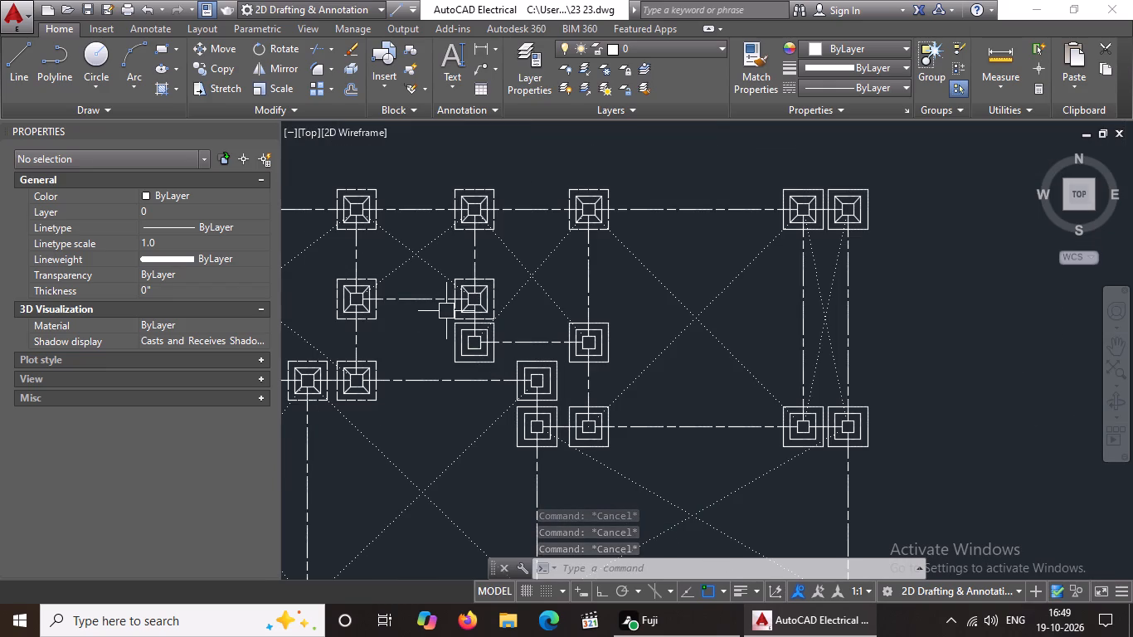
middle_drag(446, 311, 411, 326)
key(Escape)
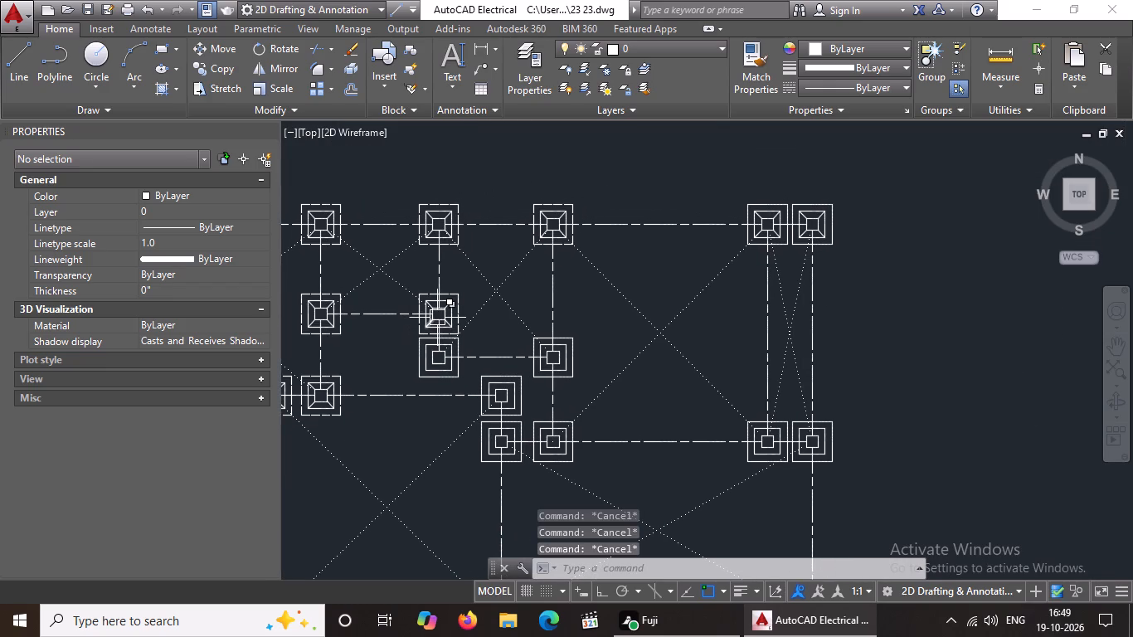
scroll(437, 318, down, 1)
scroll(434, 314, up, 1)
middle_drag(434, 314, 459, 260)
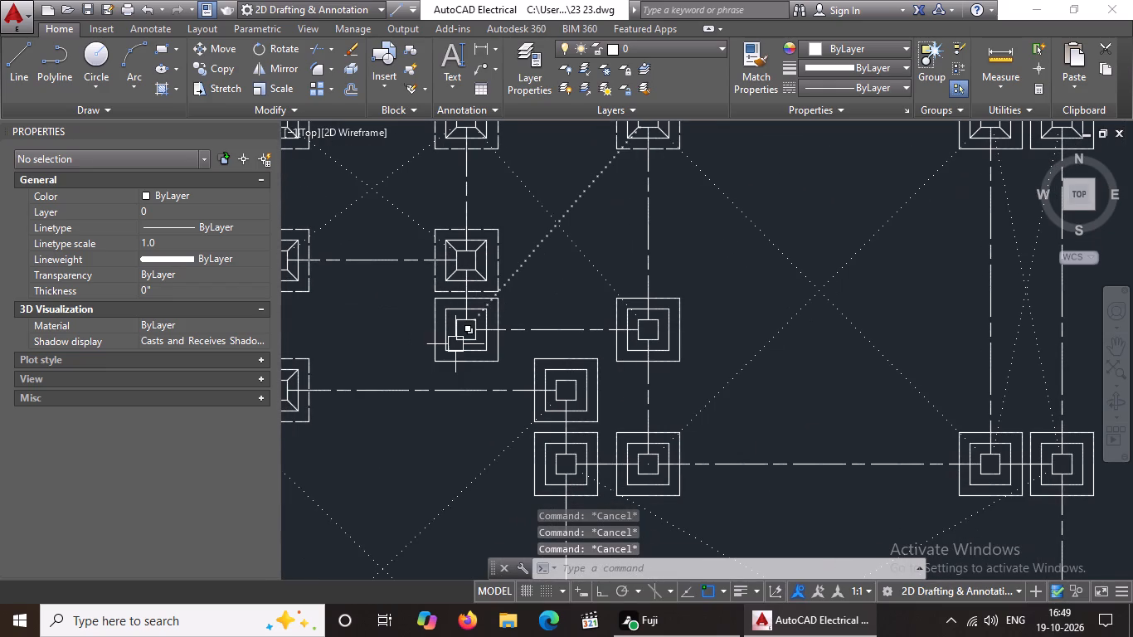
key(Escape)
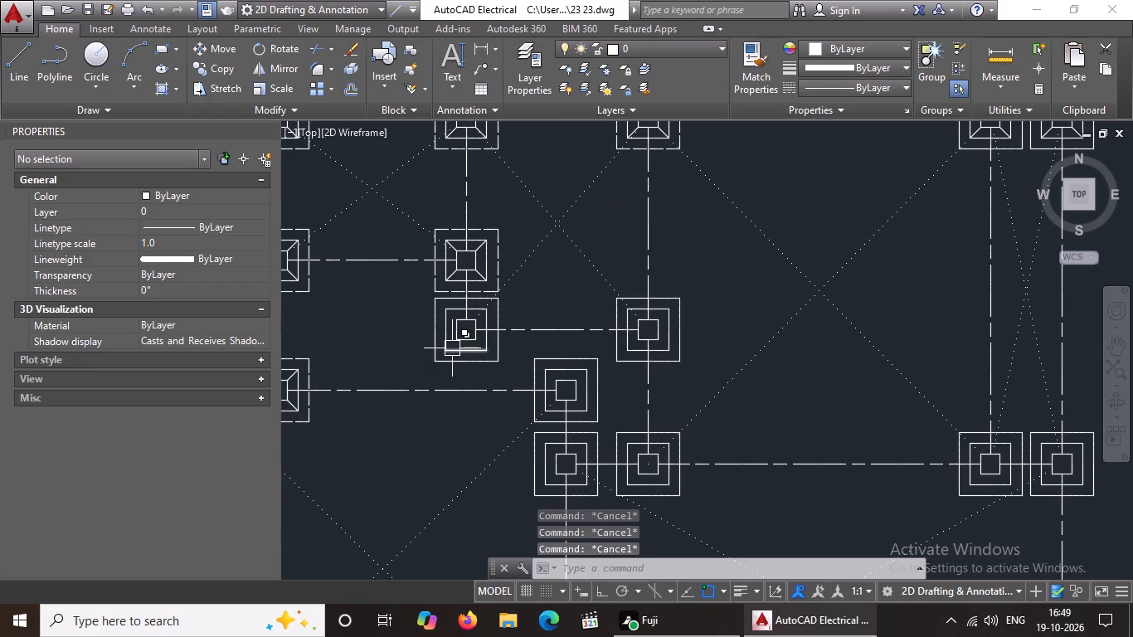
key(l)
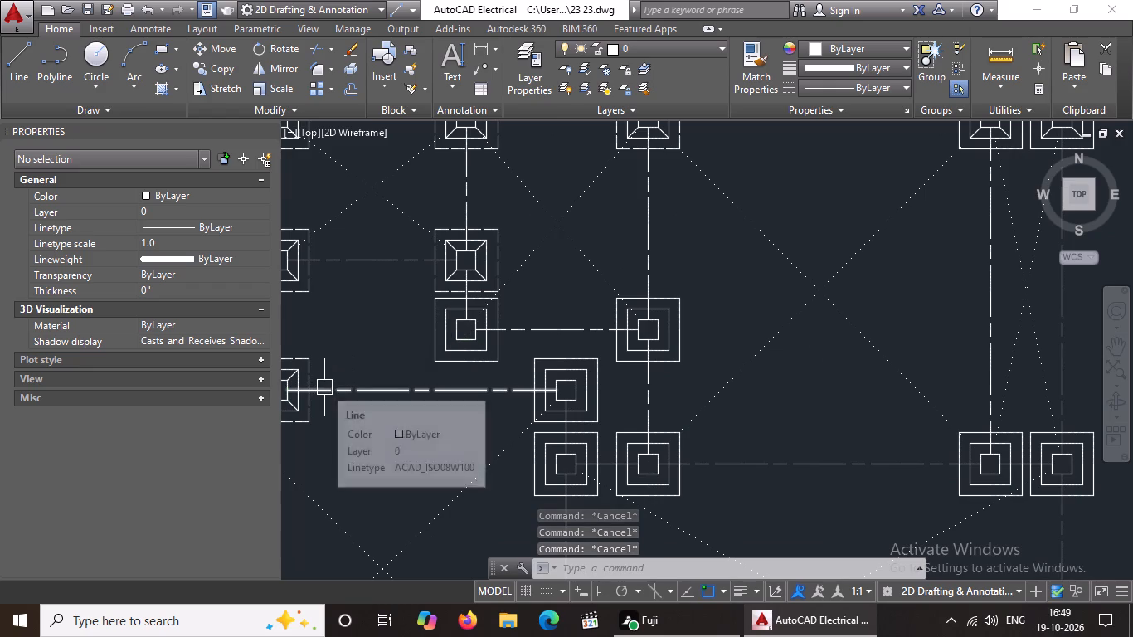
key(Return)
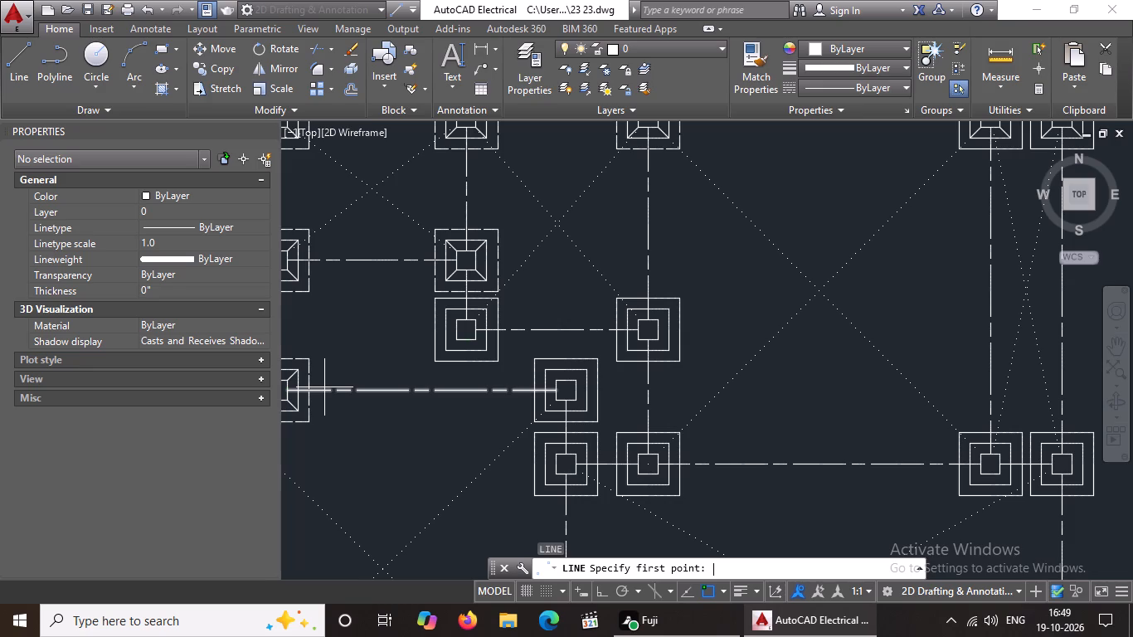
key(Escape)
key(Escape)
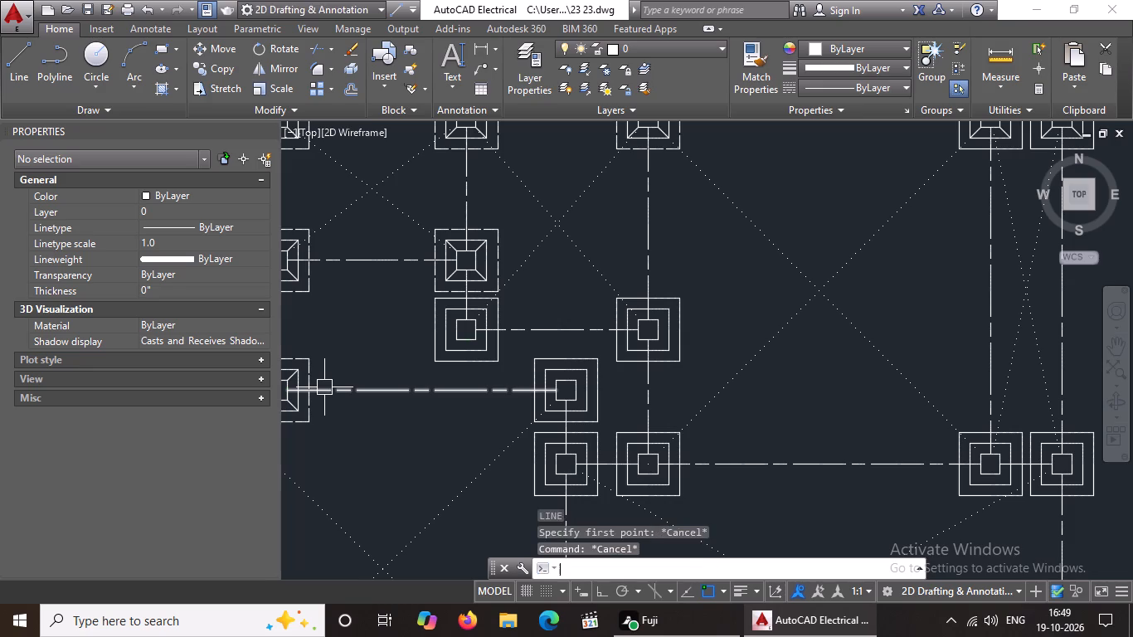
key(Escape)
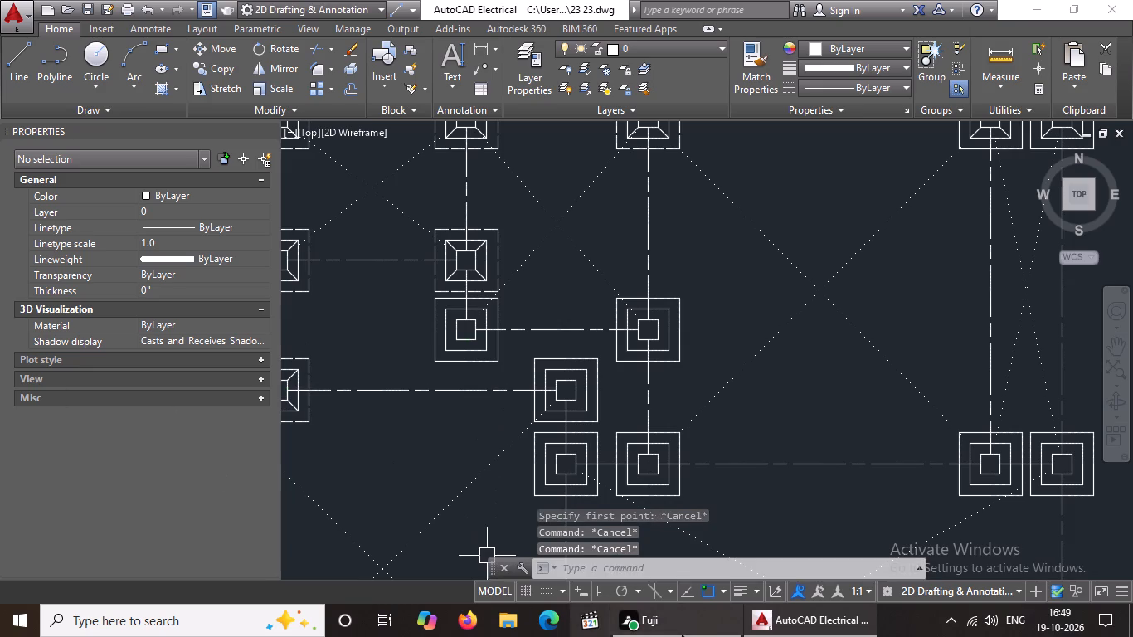
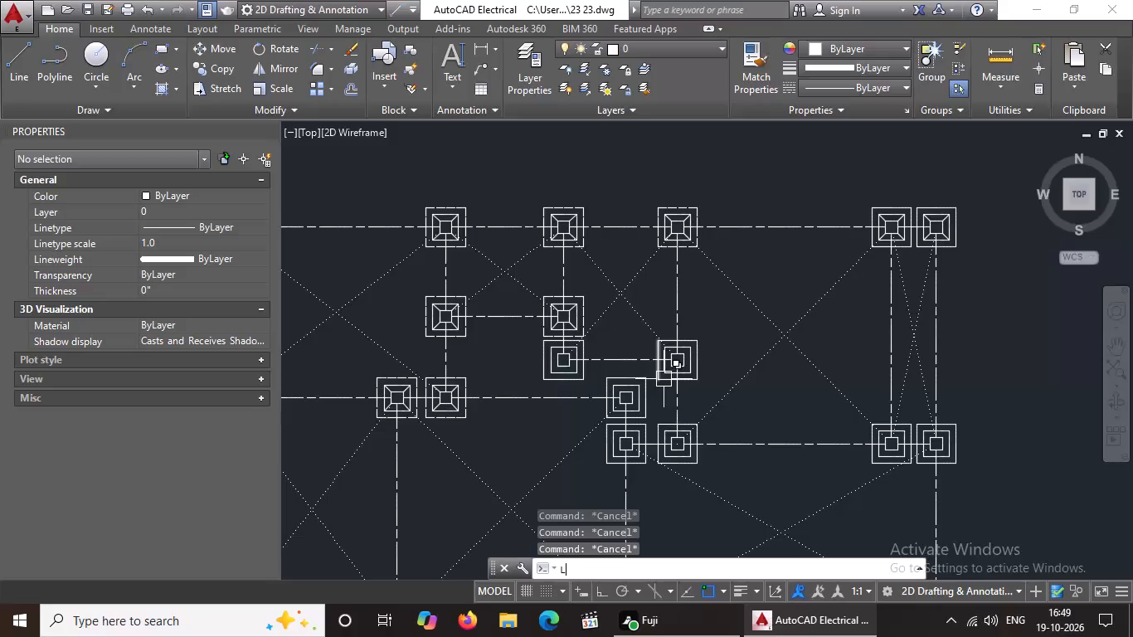
Draw the upper-left diagonal from the middle footing square's corner to the column corner on the solid-edged footing directly beneath the second-row dashed footing.
key(Return)
scroll(566, 337, up, 2)
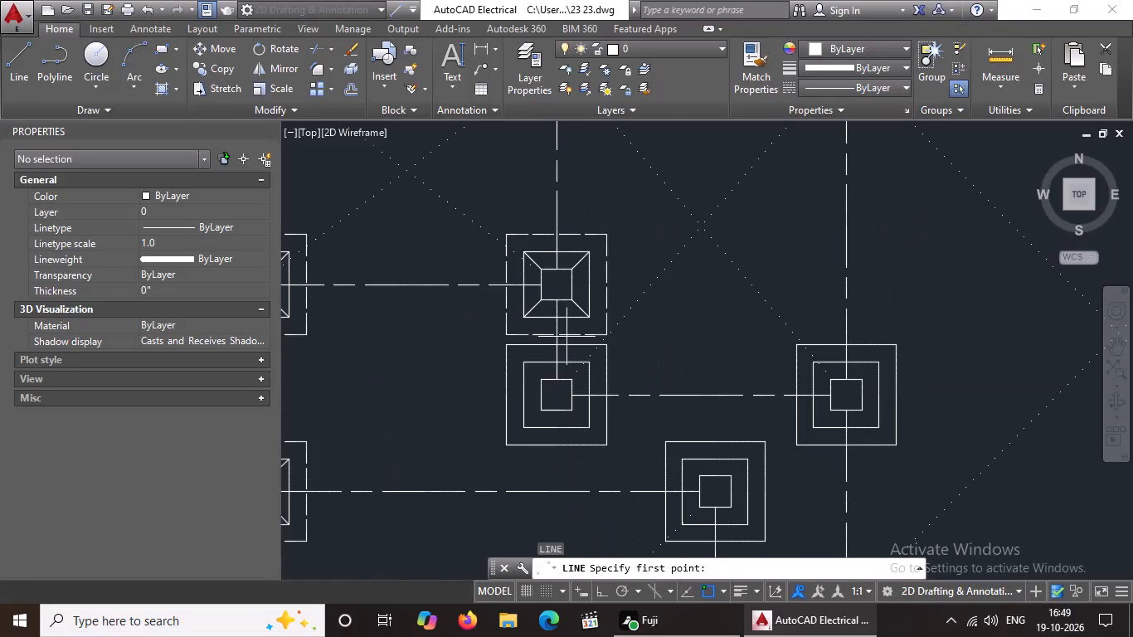
click(523, 364)
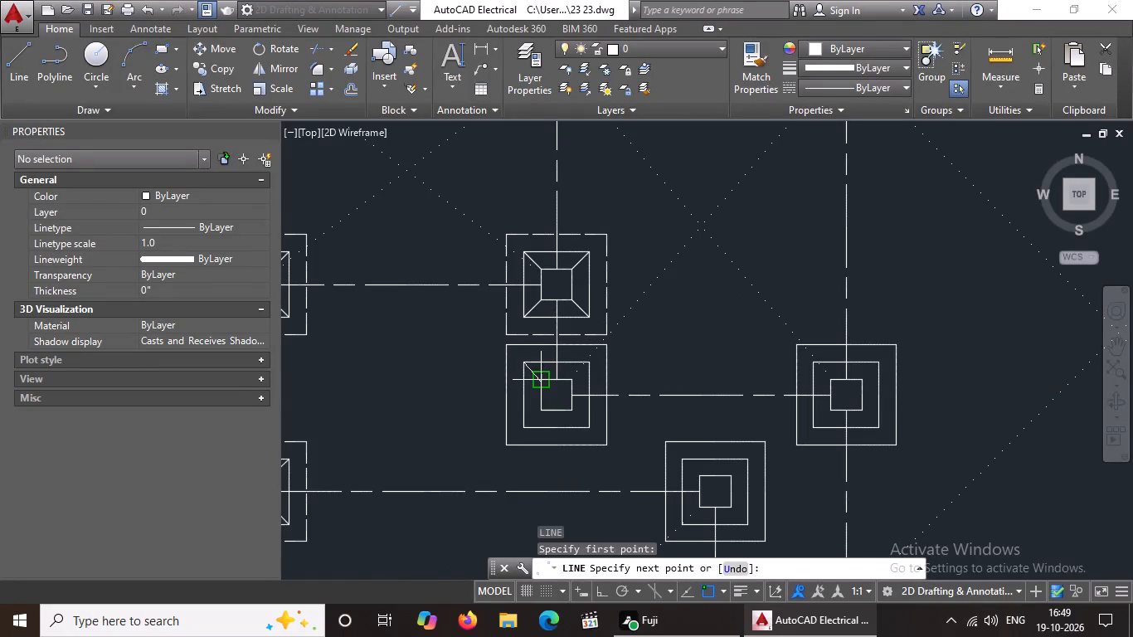
click(541, 382)
key(Escape)
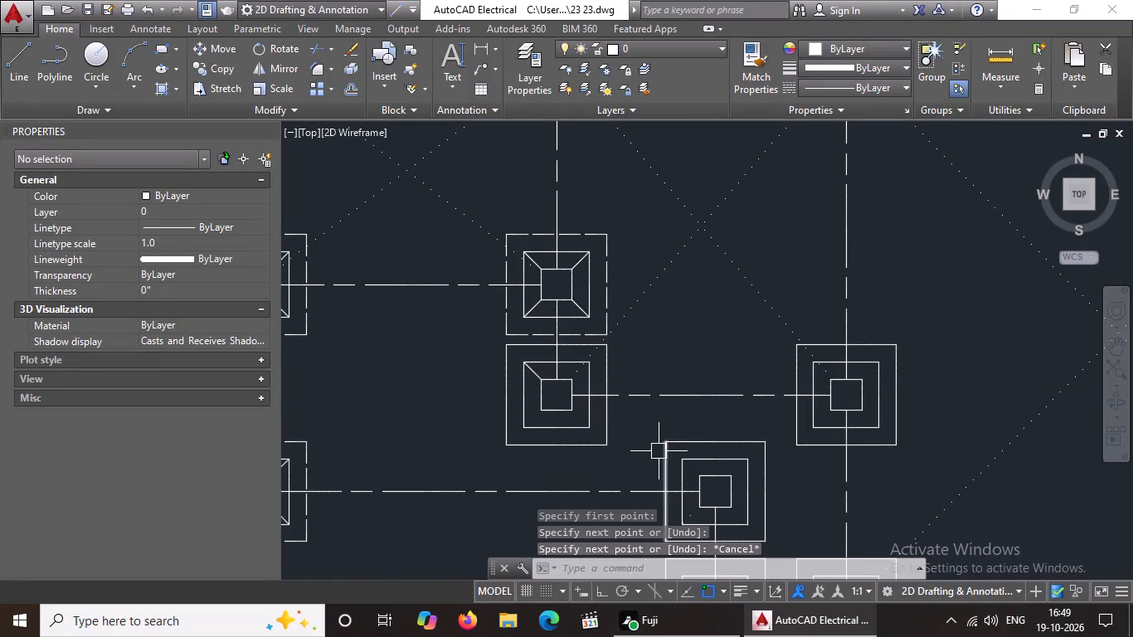
scroll(553, 402, down, 2)
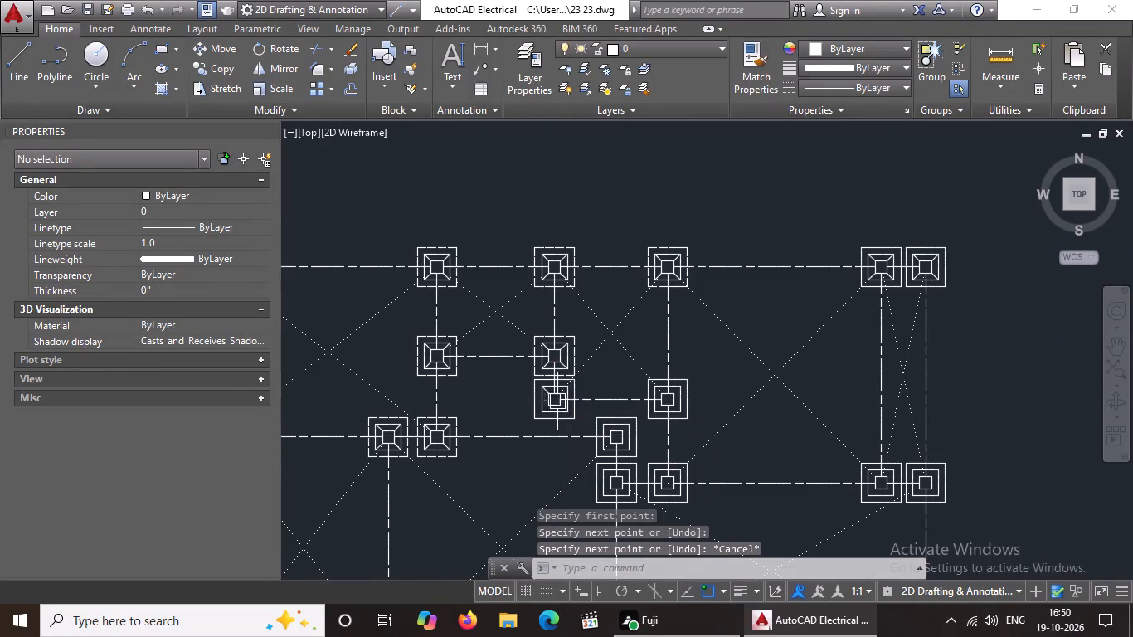
scroll(576, 386, down, 2)
scroll(591, 425, up, 1)
key(Escape)
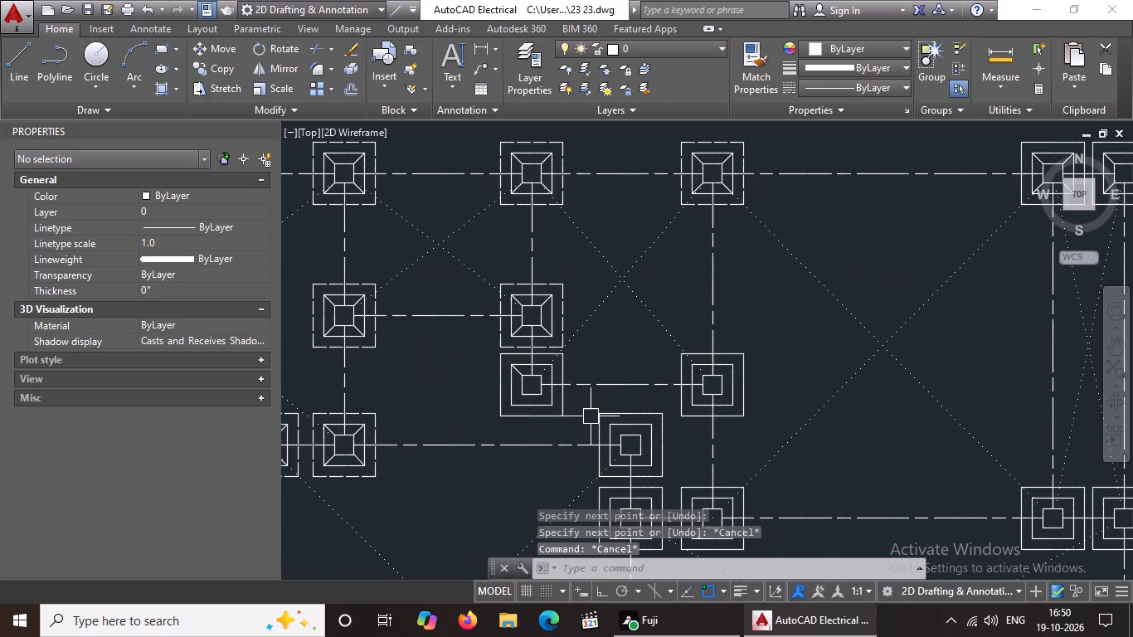
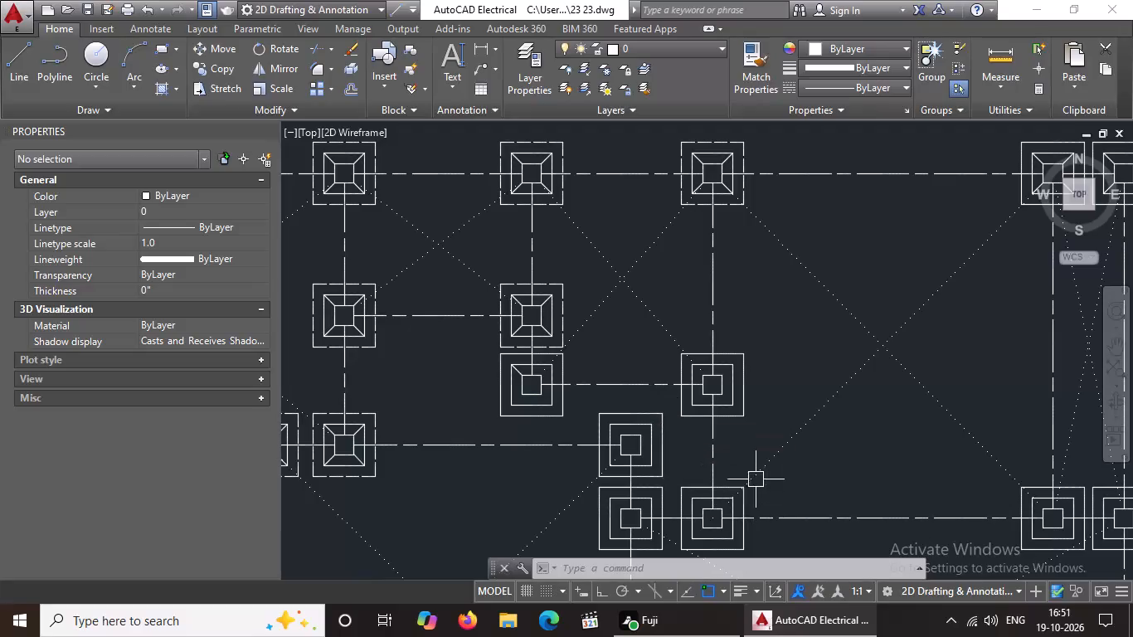
Draw the upper-right diagonal between the column corner and the middle square's corner on the solid-edged footing beneath the second-row dashed footing.
key(Escape)
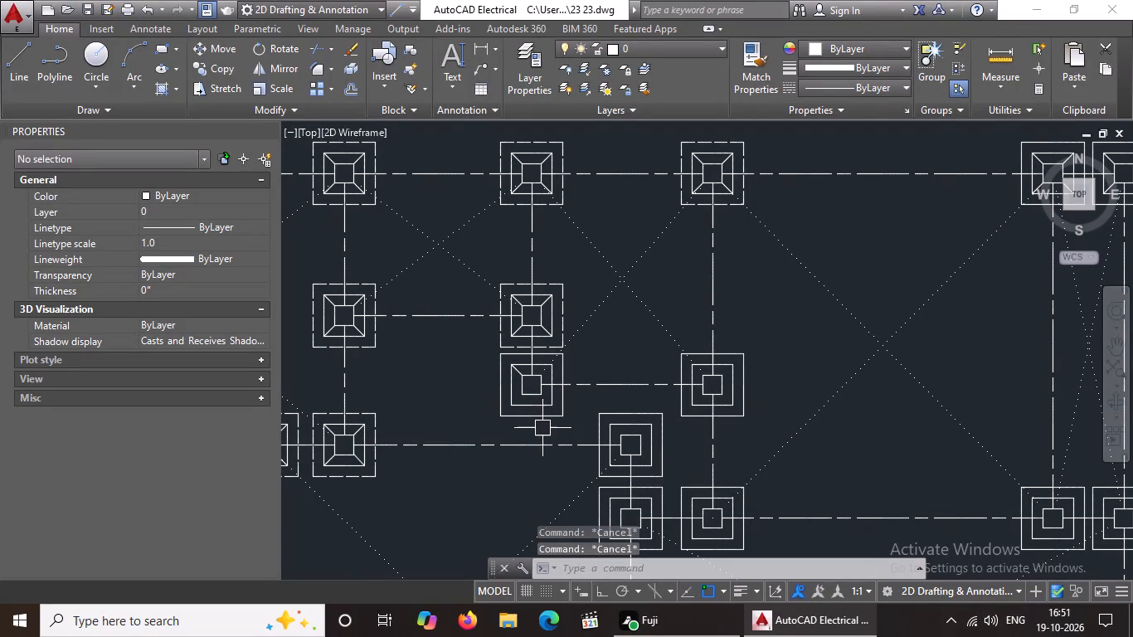
key(Escape)
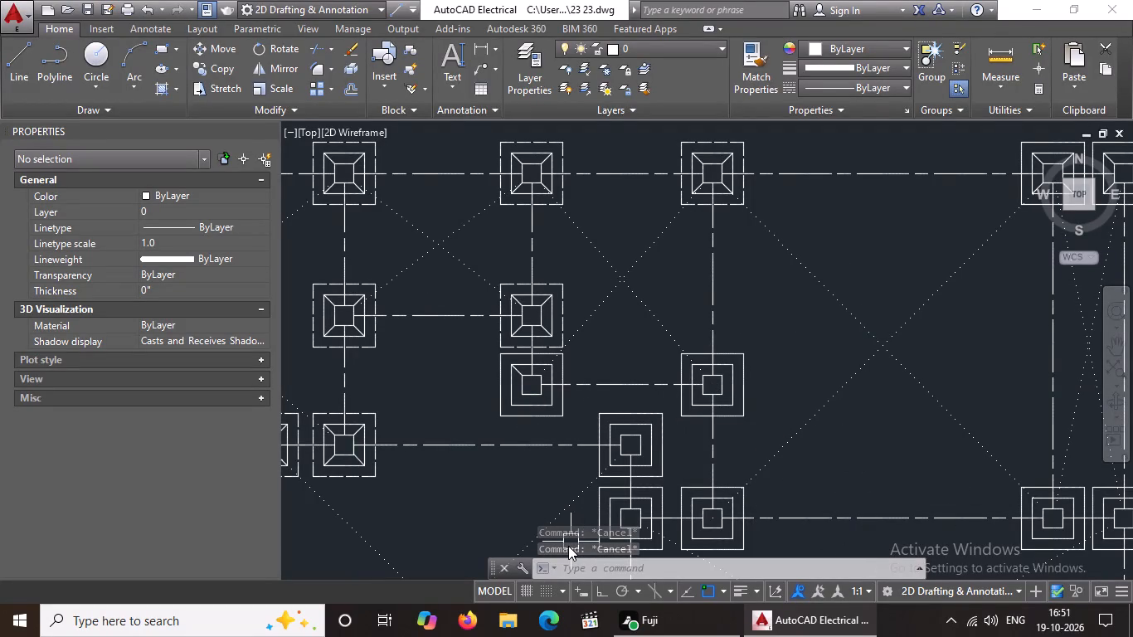
key(l)
key(Return)
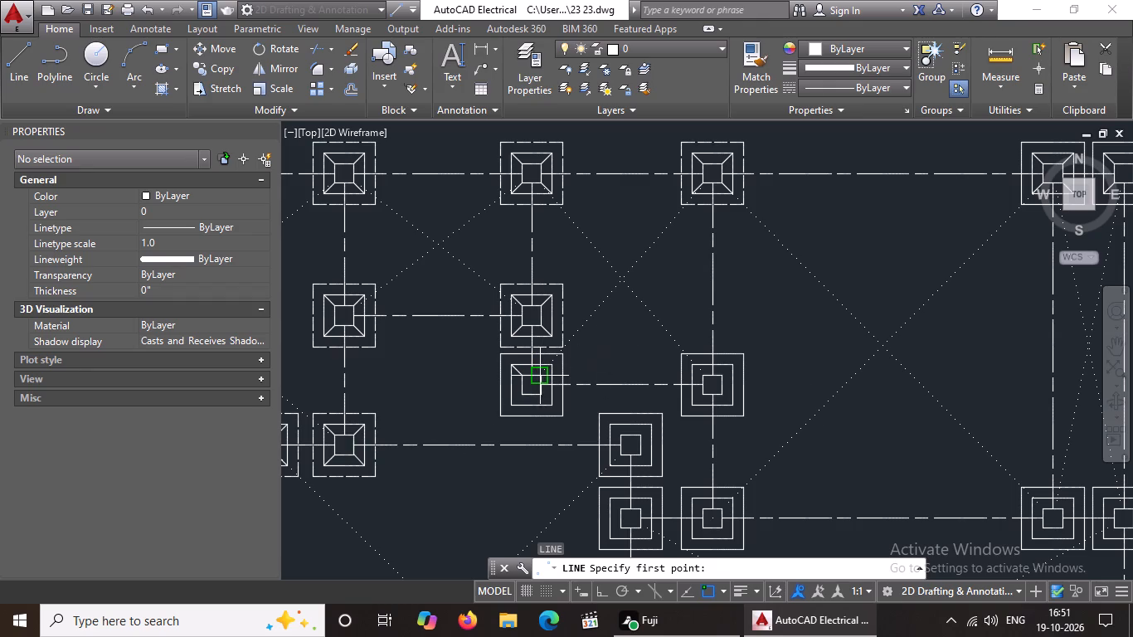
click(534, 373)
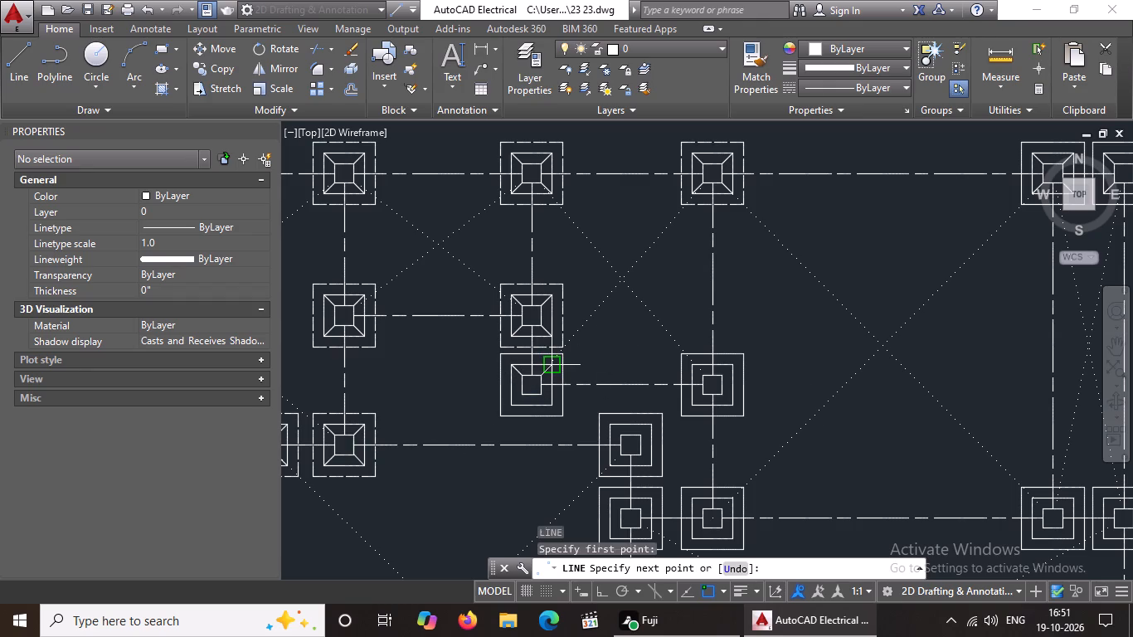
click(556, 365)
key(Escape)
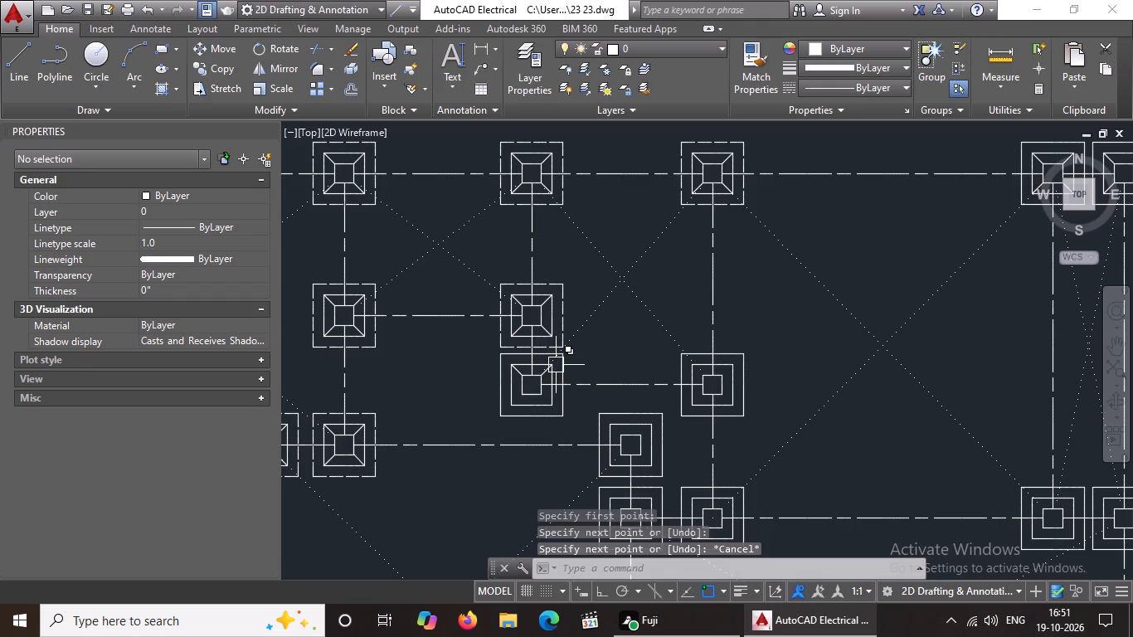
Draw the lower-left and lower-right diagonals between the middle square and the column corners on the same footing.
key(l)
key(Return)
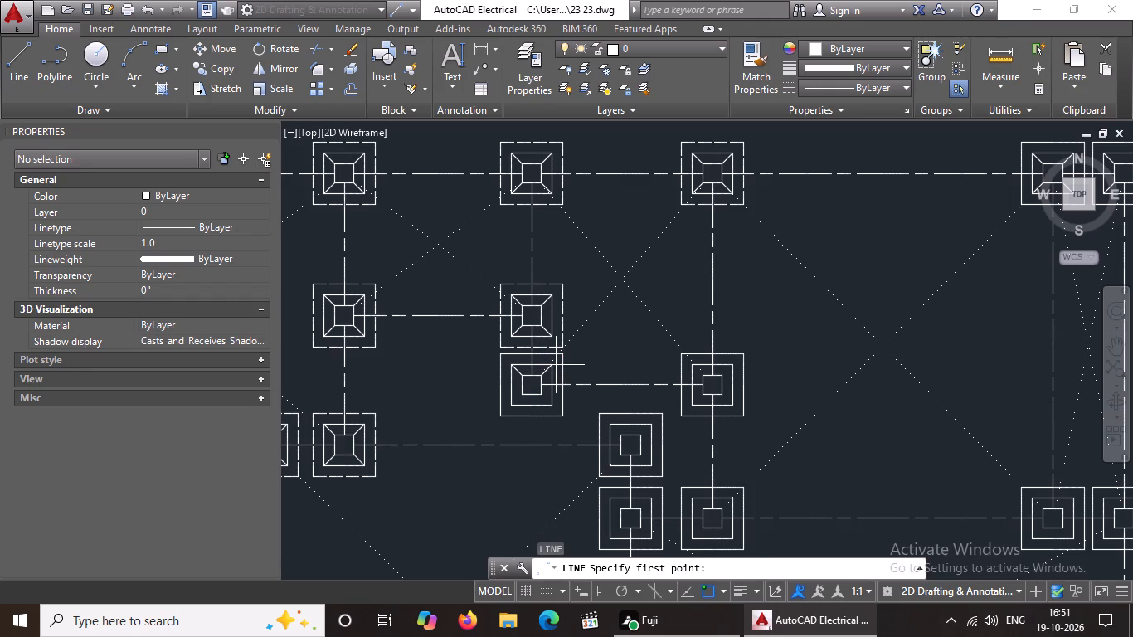
scroll(504, 406, up, 2)
click(520, 404)
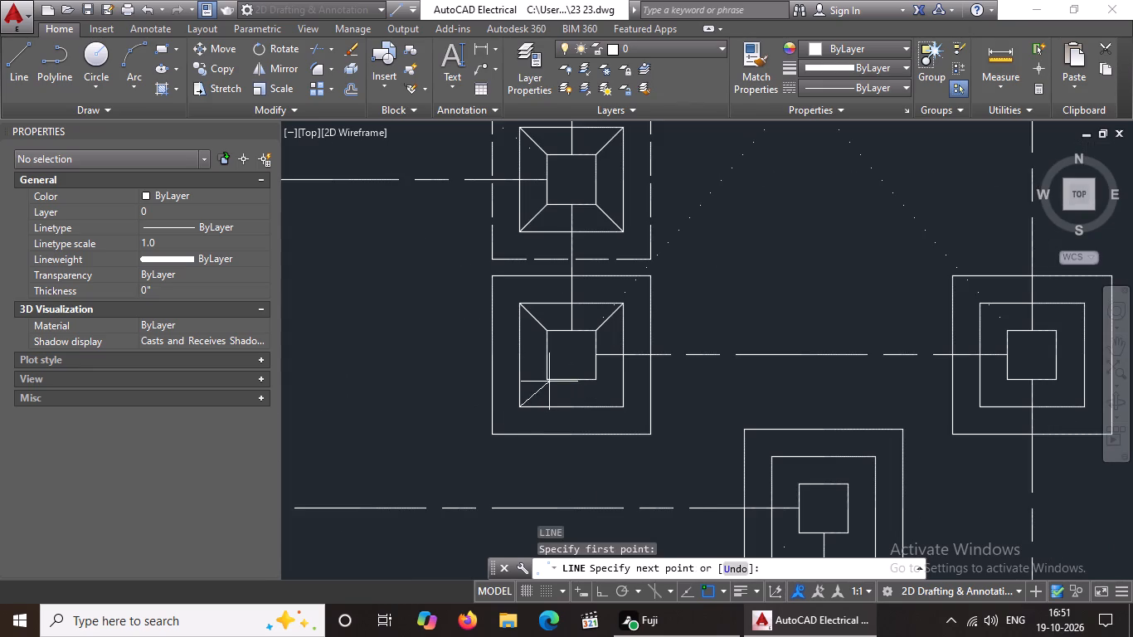
click(548, 379)
key(Escape)
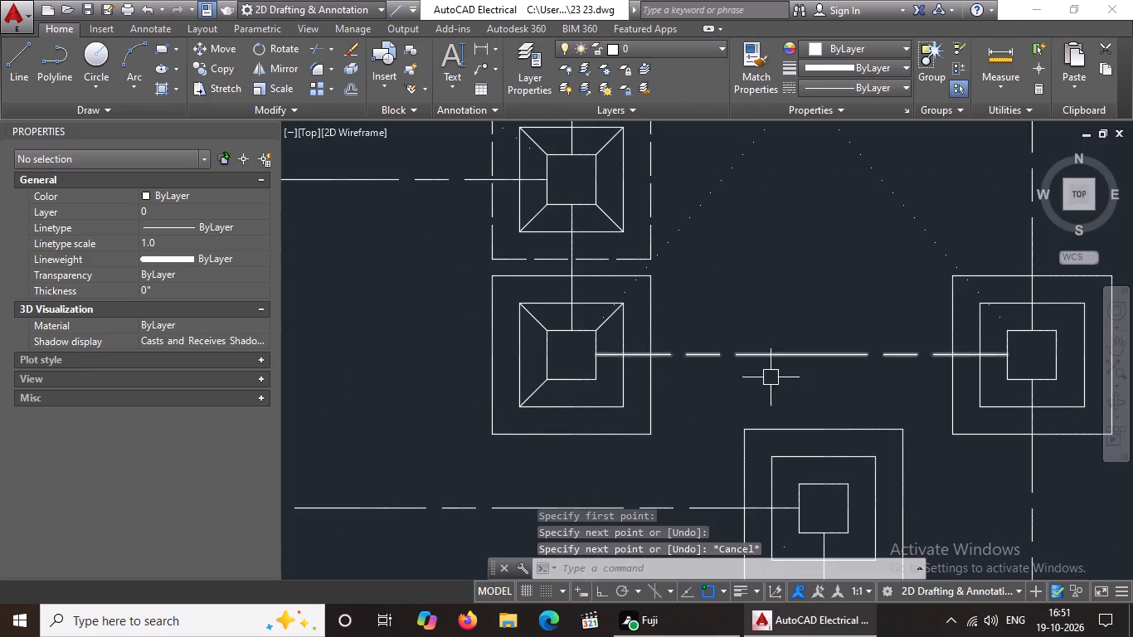
key(l)
key(Return)
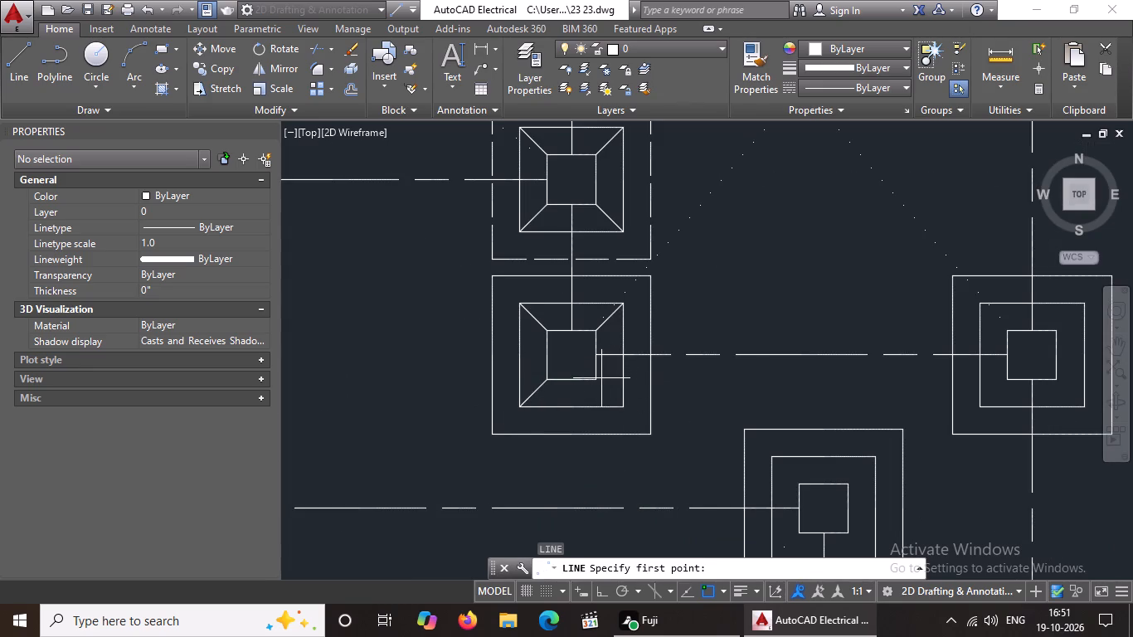
drag(591, 376, 599, 391)
drag(617, 409, 649, 415)
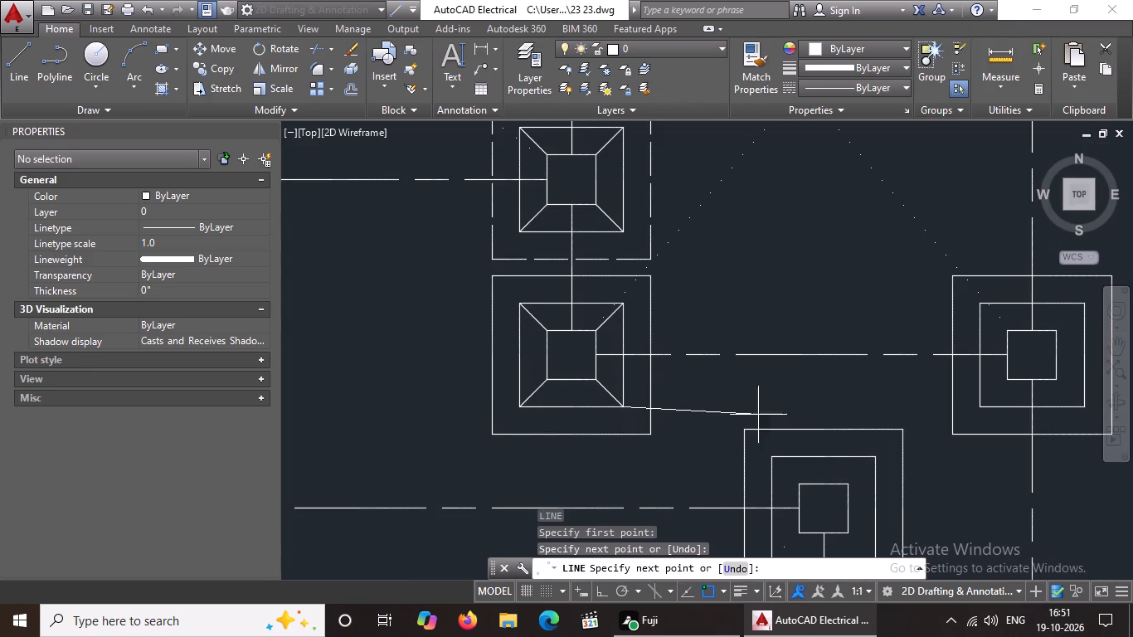
key(Escape)
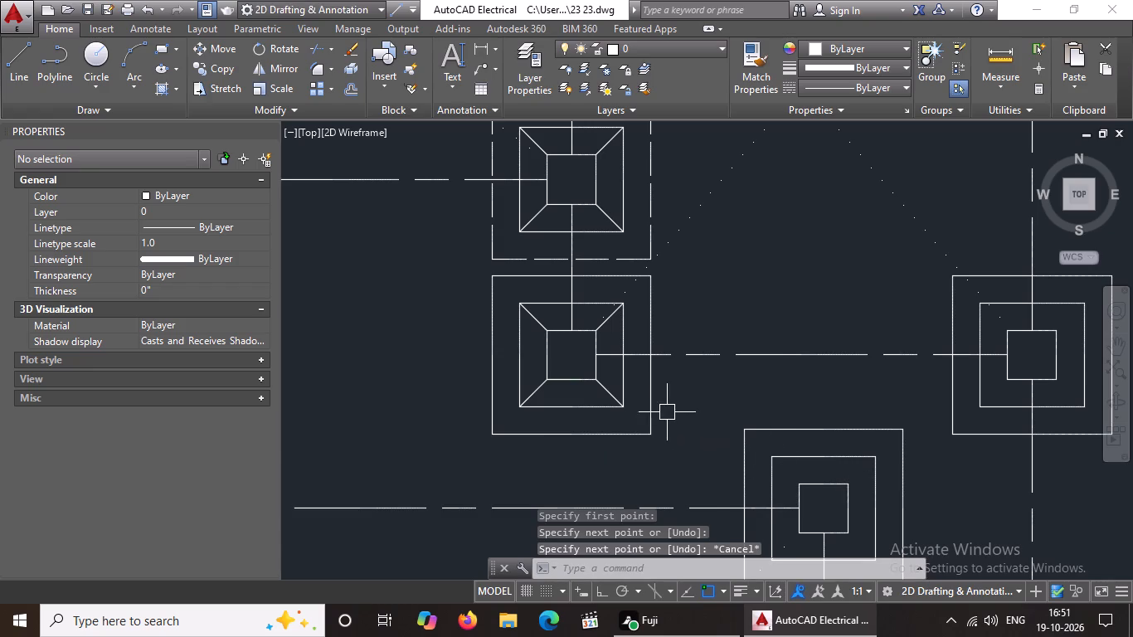
Set the bottom edge of this footing's outer square to linetype ACAD_ISO02W100 with linetype scale 0.5.
scroll(663, 406, down, 2)
scroll(655, 400, up, 3)
click(601, 469)
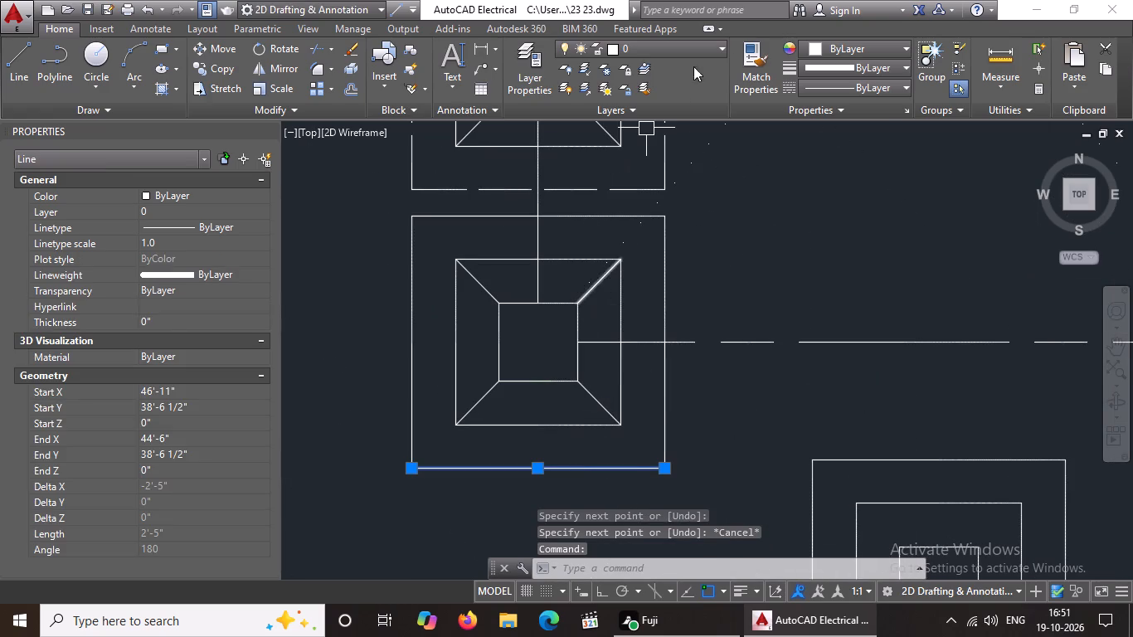
click(834, 90)
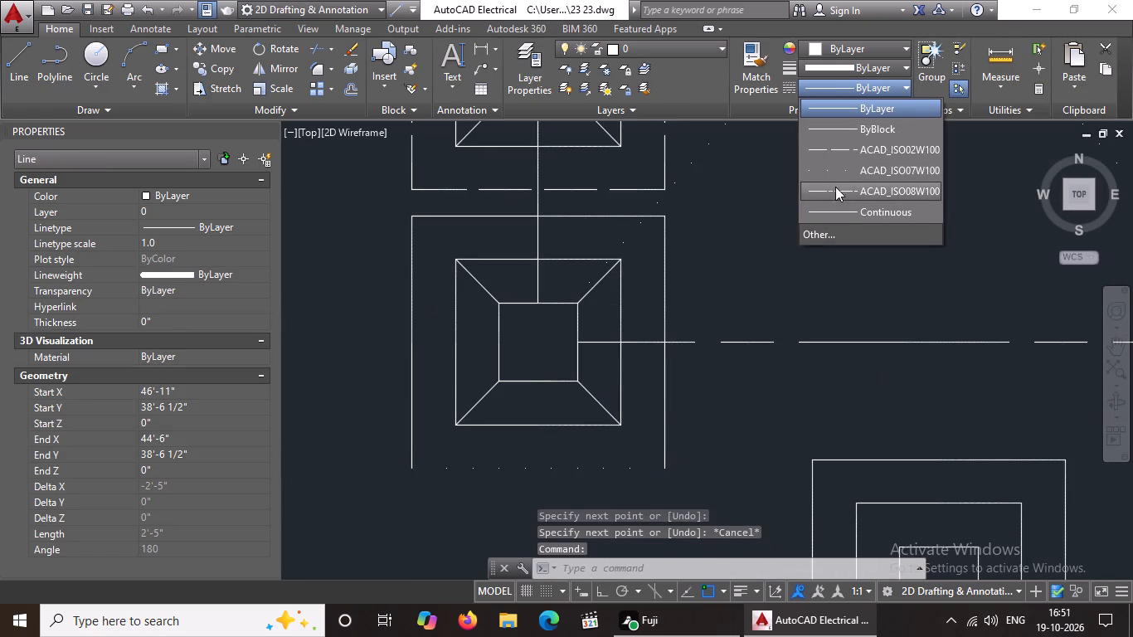
click(834, 143)
click(196, 240)
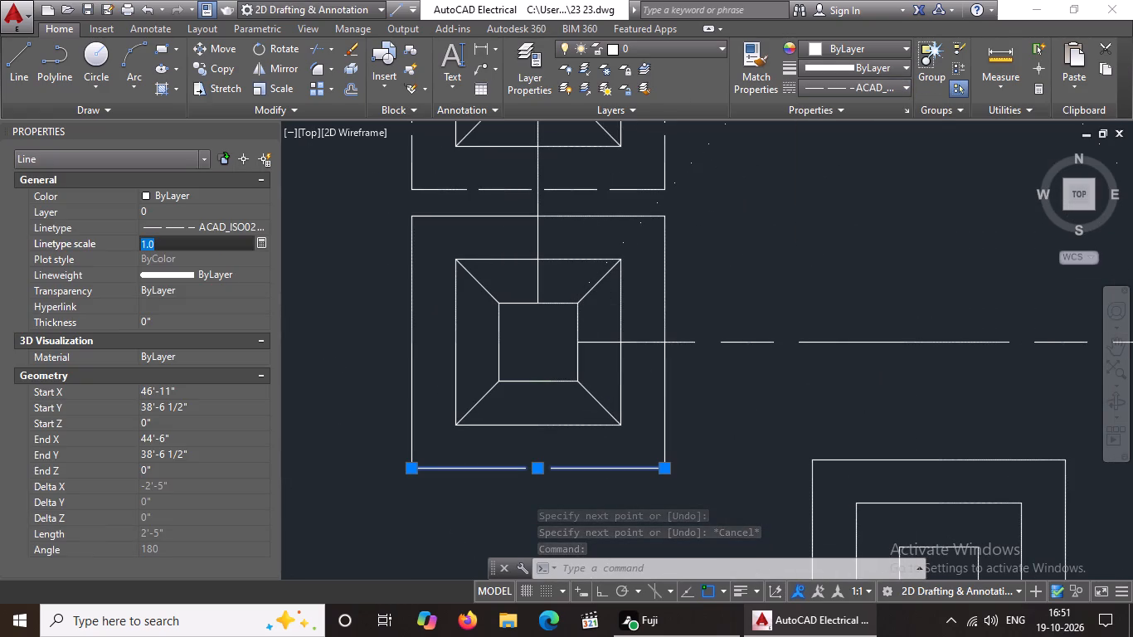
key(BackSpace)
key(BackSpace)
key(BackSpace)
key(BackSpace)
key(BackSpace)
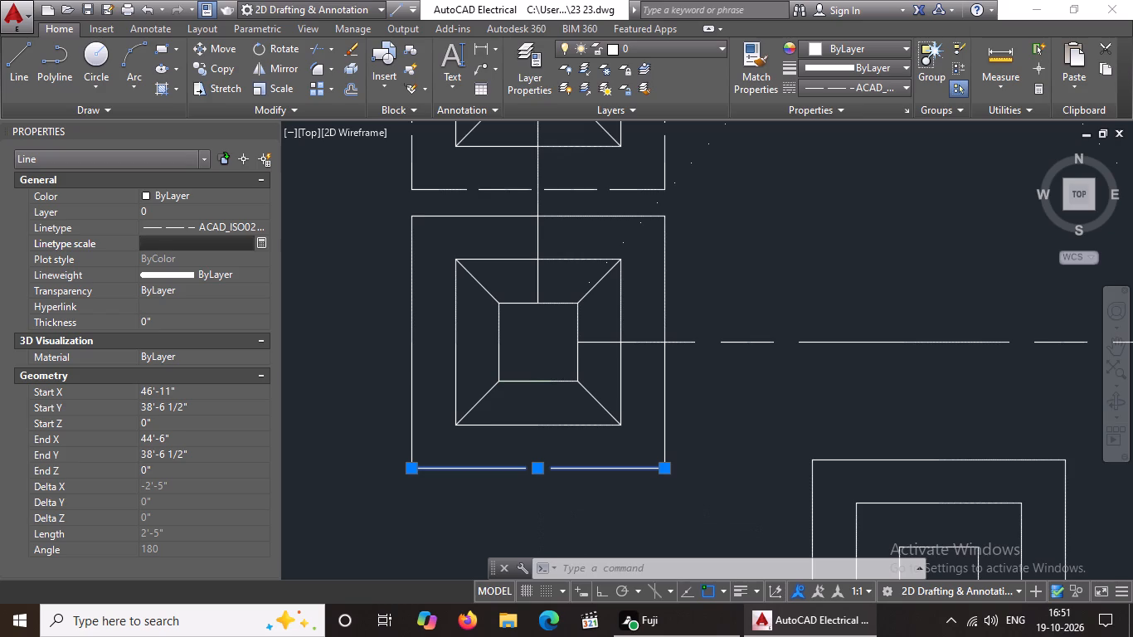
text(0.5)
key(Return)
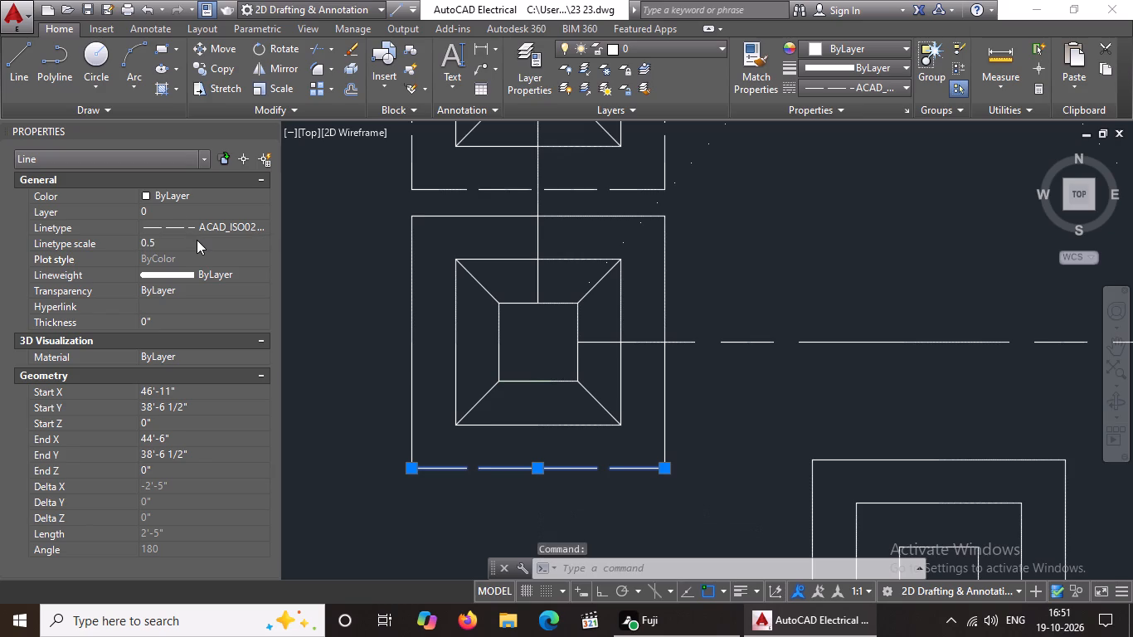
Set the right edge of the same outer square to linetype ACAD_ISO02W100 with linetype scale 0.5.
click(662, 252)
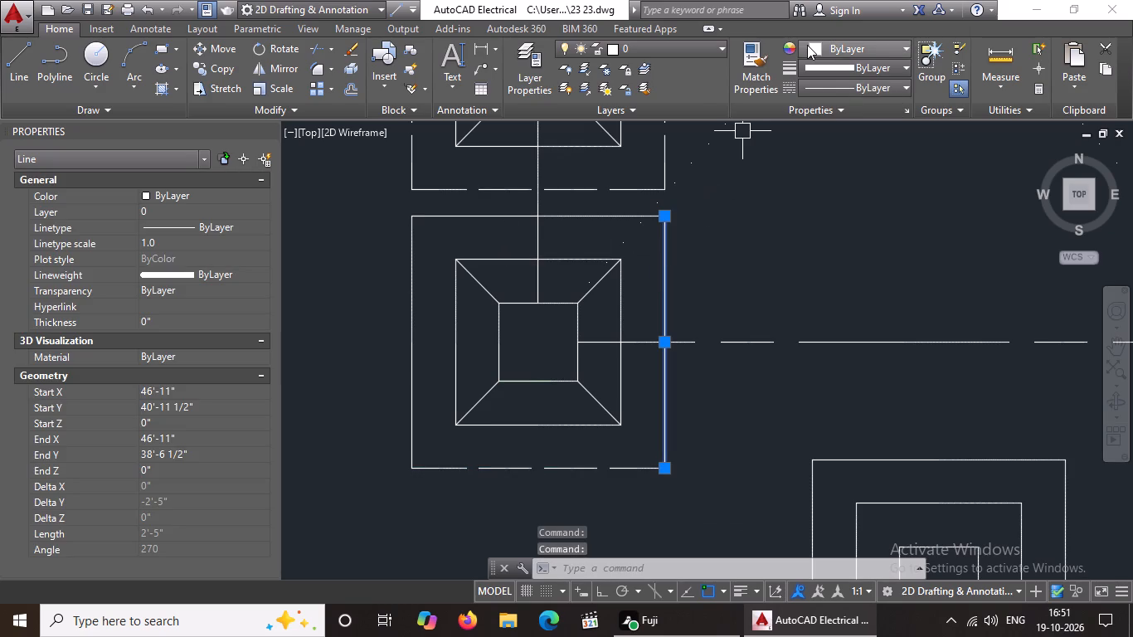
click(824, 79)
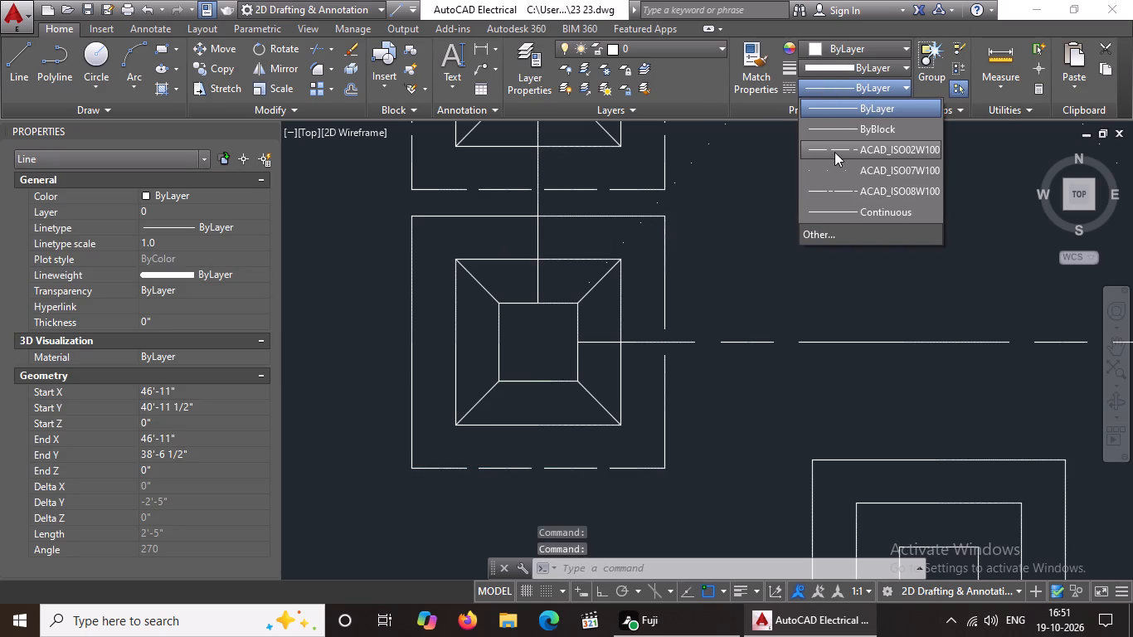
click(834, 152)
click(175, 247)
key(BackSpace)
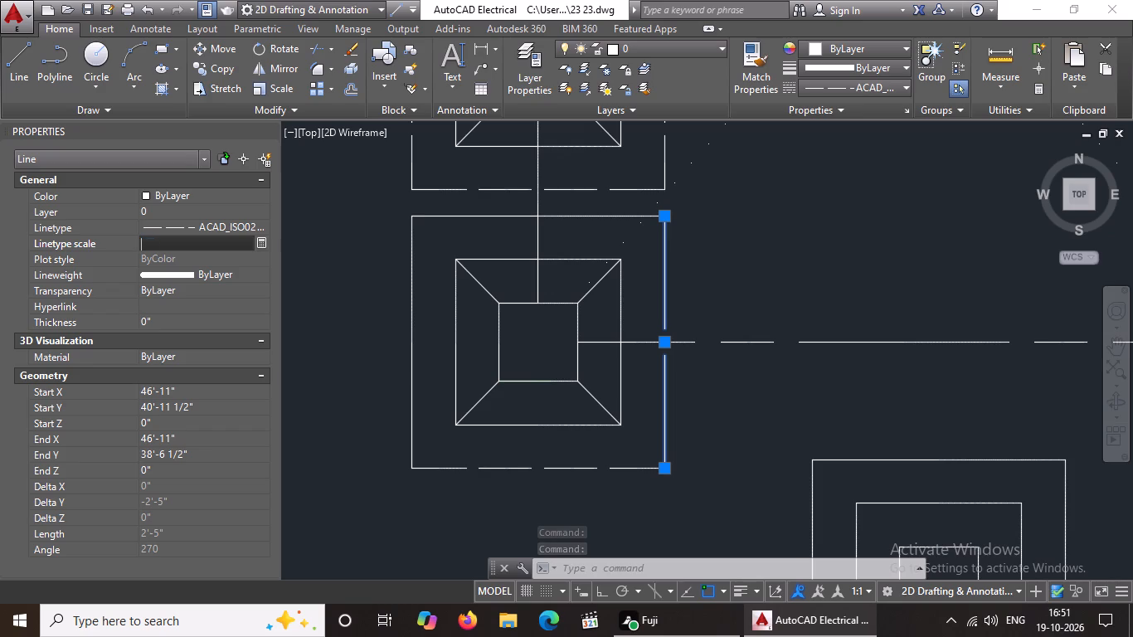
key(BackSpace)
key(BackSpace)
text(0.5)
key(Return)
Set the top edge of the same outer square to linetype ACAD_ISO02W100 with linetype scale 0.5.
click(471, 216)
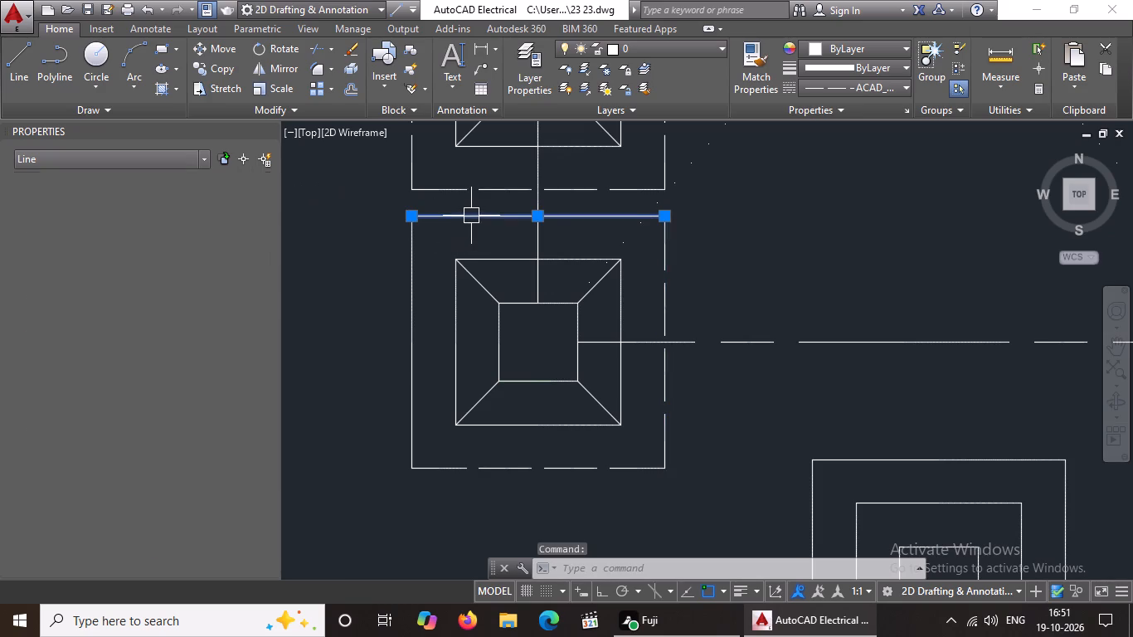
click(816, 85)
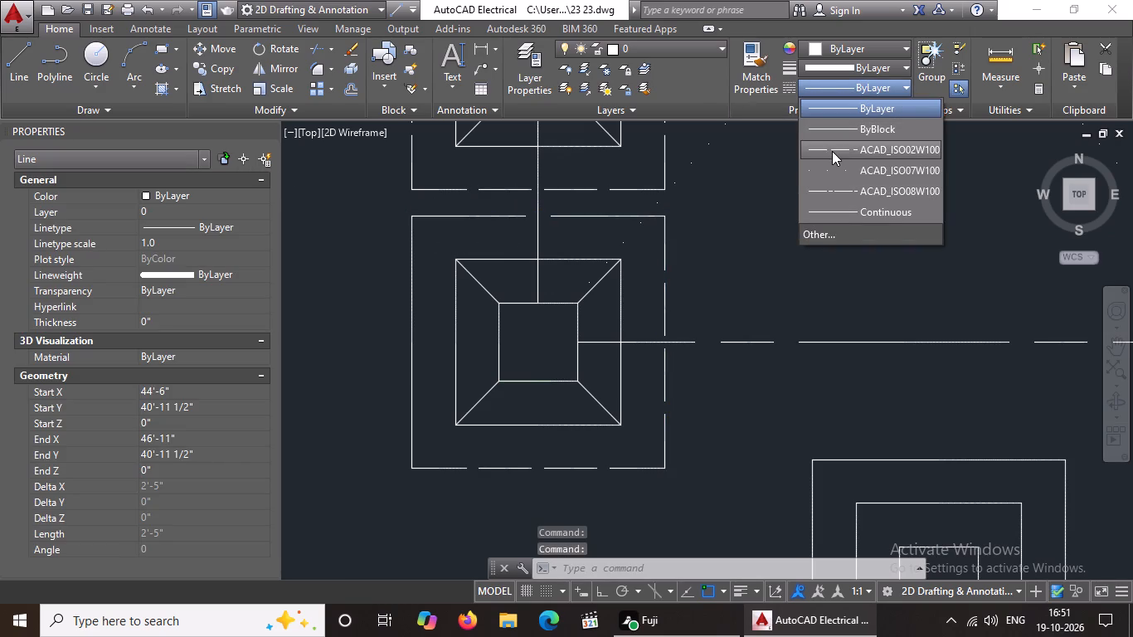
click(832, 151)
click(165, 241)
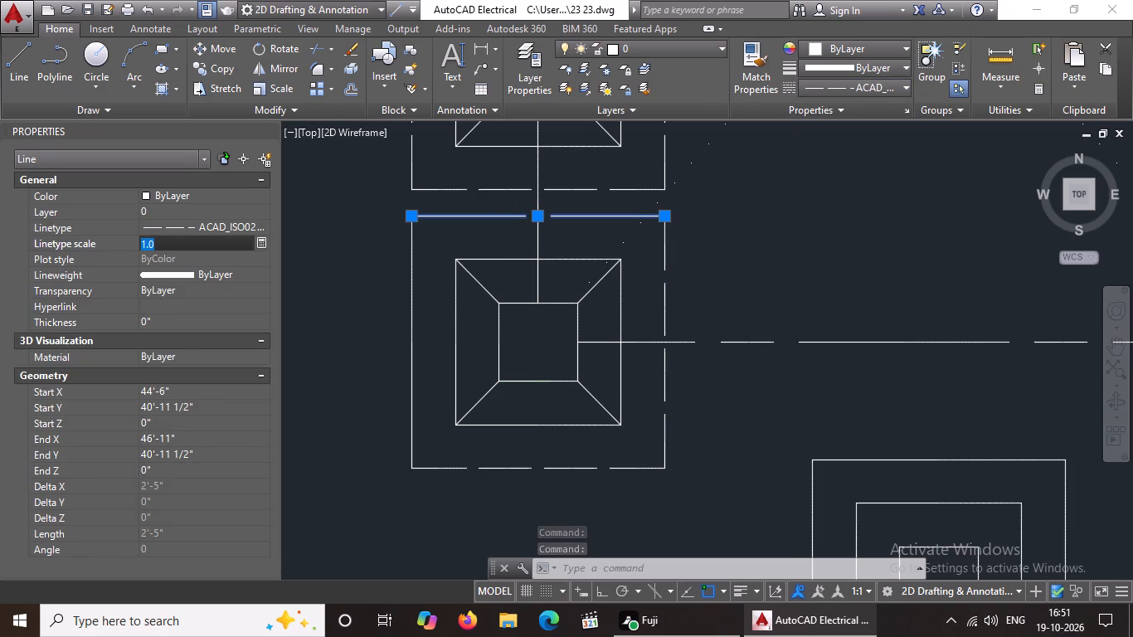
key(BackSpace)
key(BackSpace)
key(BackSpace)
text(0.5)
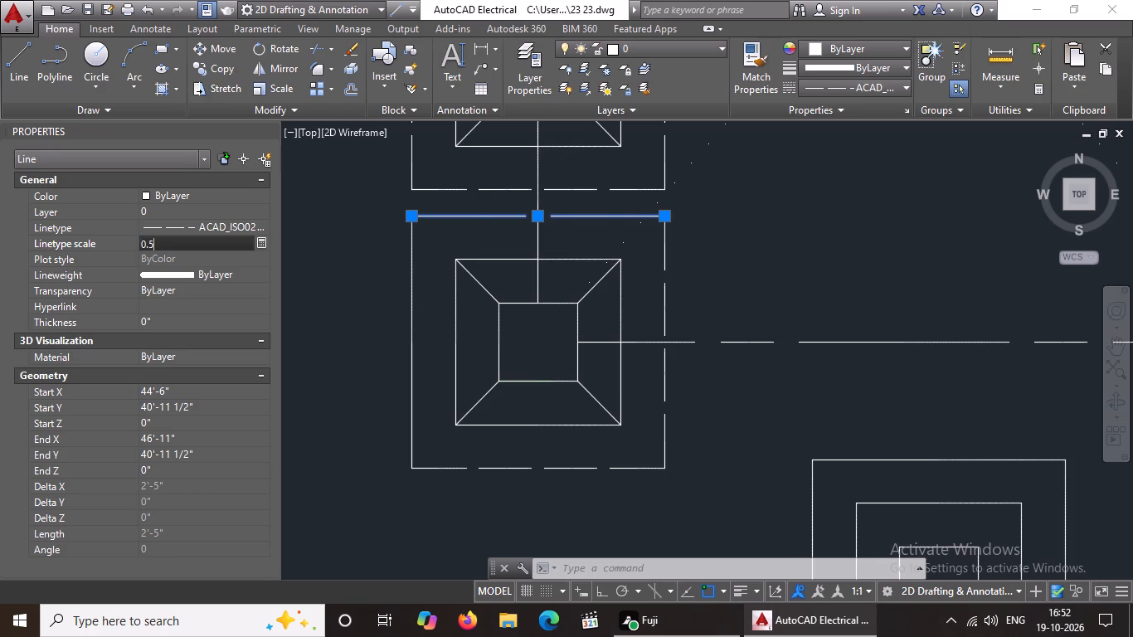
key(Return)
Set the left edge of the same outer square to linetype ACAD_ISO02W100 with linetype scale 0.5.
click(416, 291)
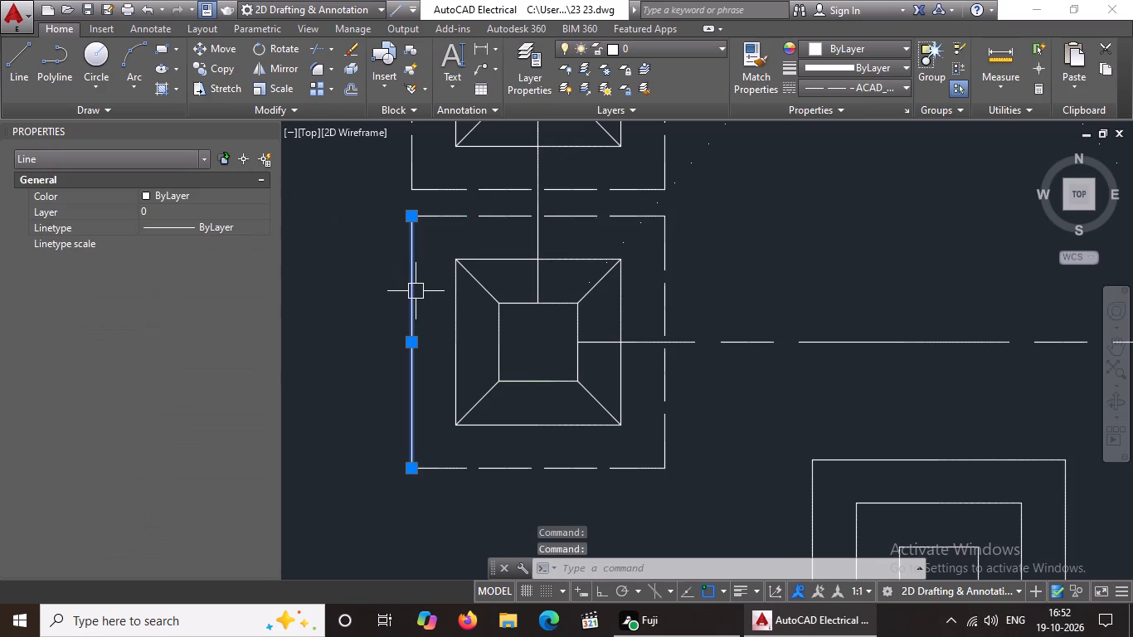
click(832, 89)
click(853, 147)
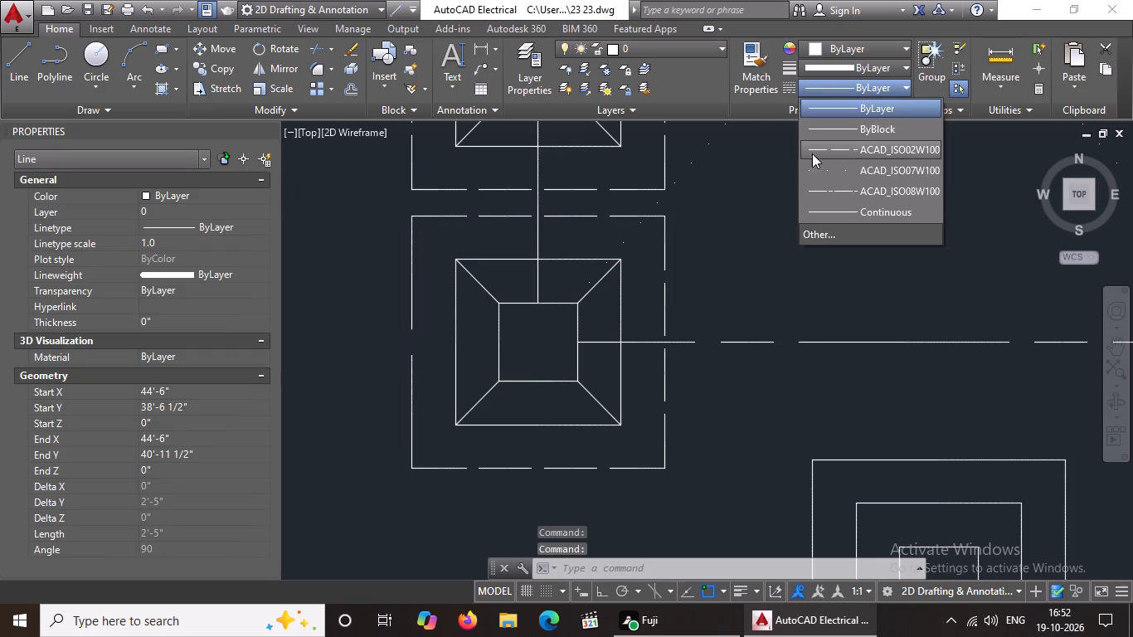
click(173, 240)
key(BackSpace)
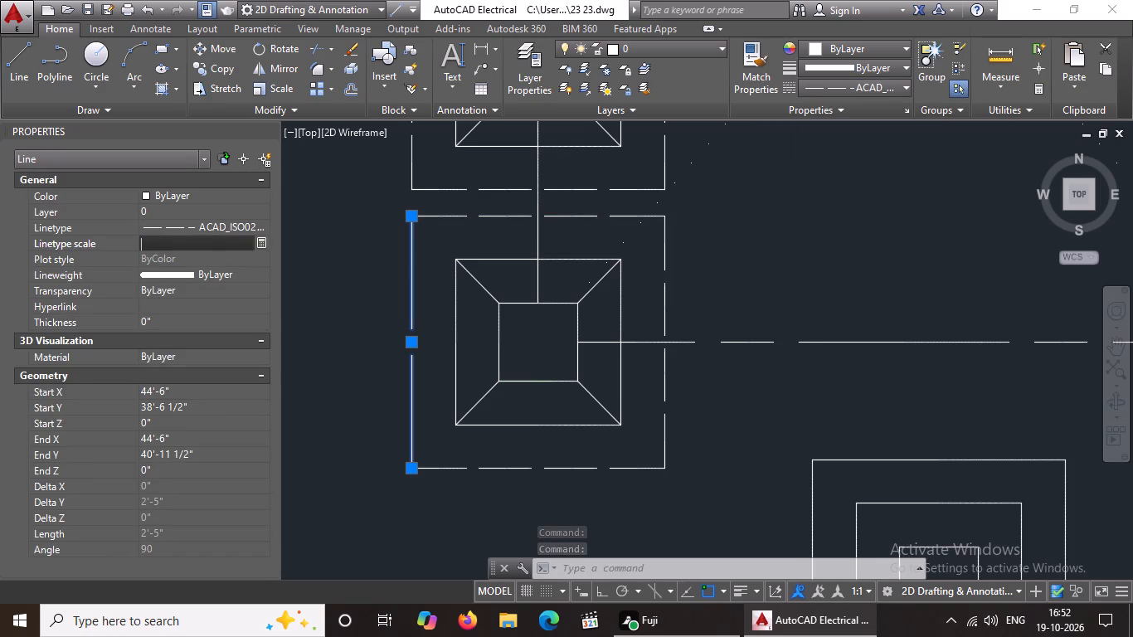
key(BackSpace)
key(BackSpace)
key(BackSpace)
text(0.5)
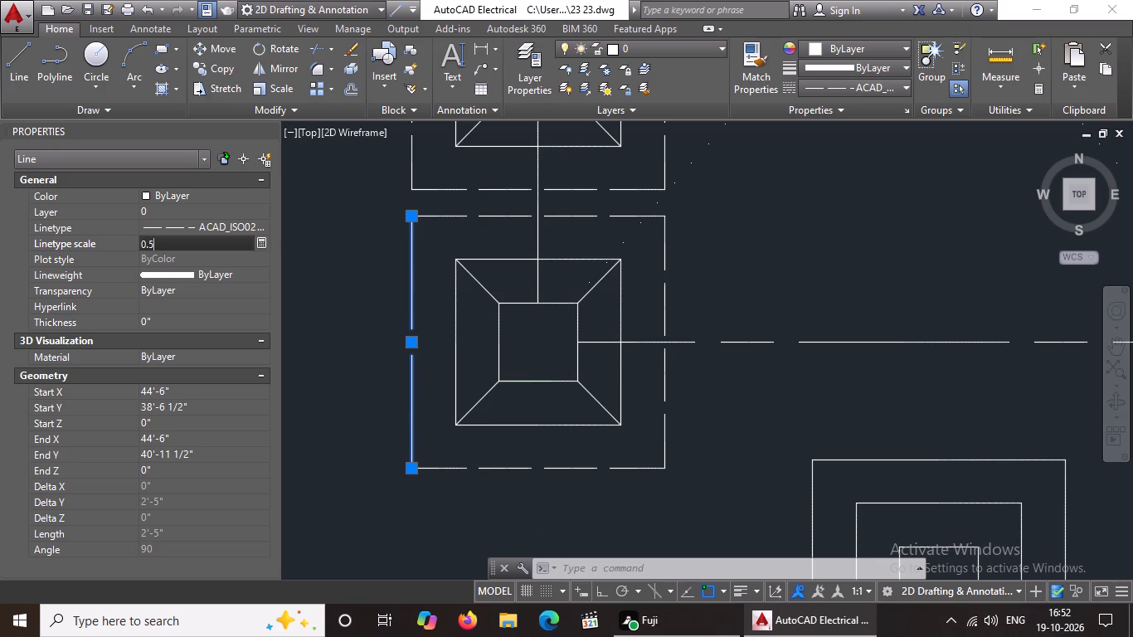
key(Return)
scroll(519, 236, down, 3)
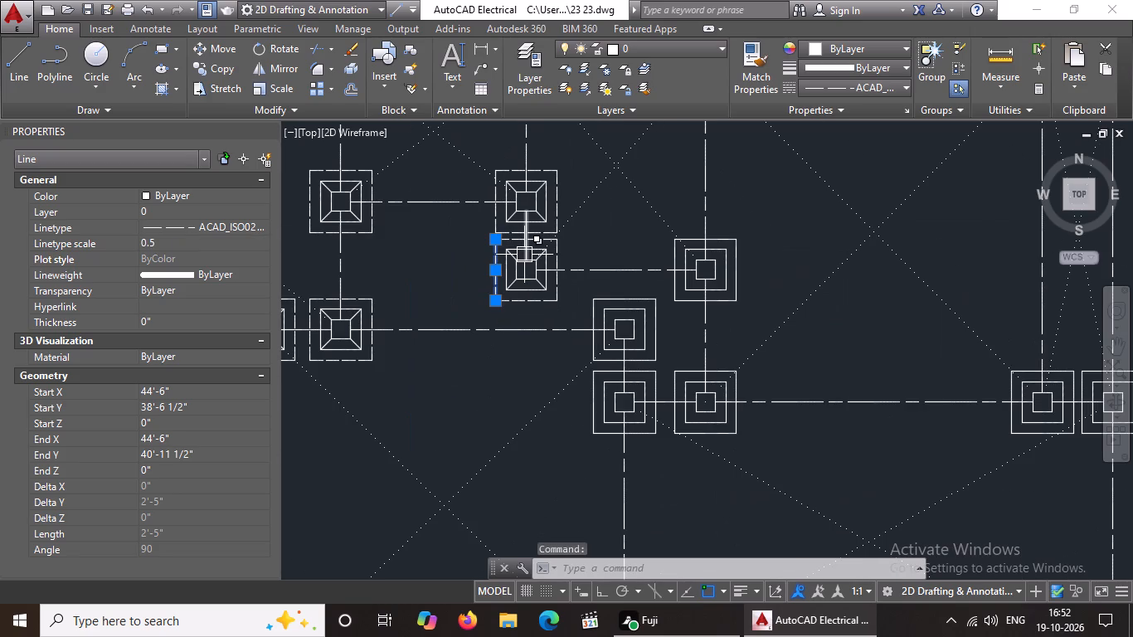
key(Escape)
Draw the lower-left diagonal from the middle square's corner to the column corner on the left footing of the central side-by-side solid-edged pair.
scroll(560, 245, down, 4)
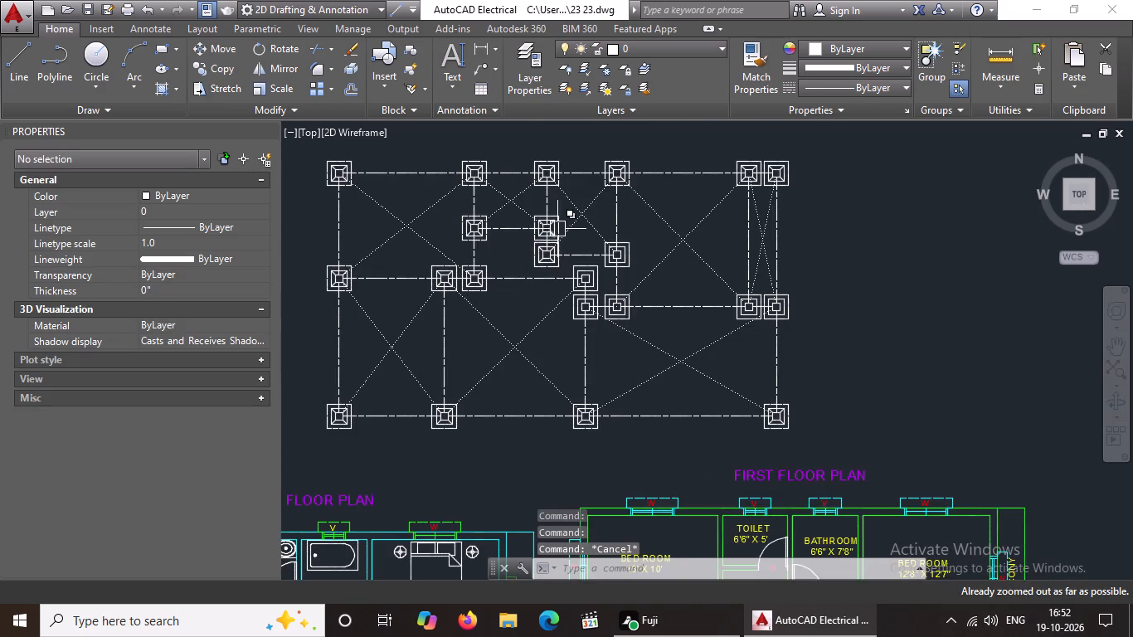
scroll(564, 222, up, 4)
scroll(564, 222, down, 3)
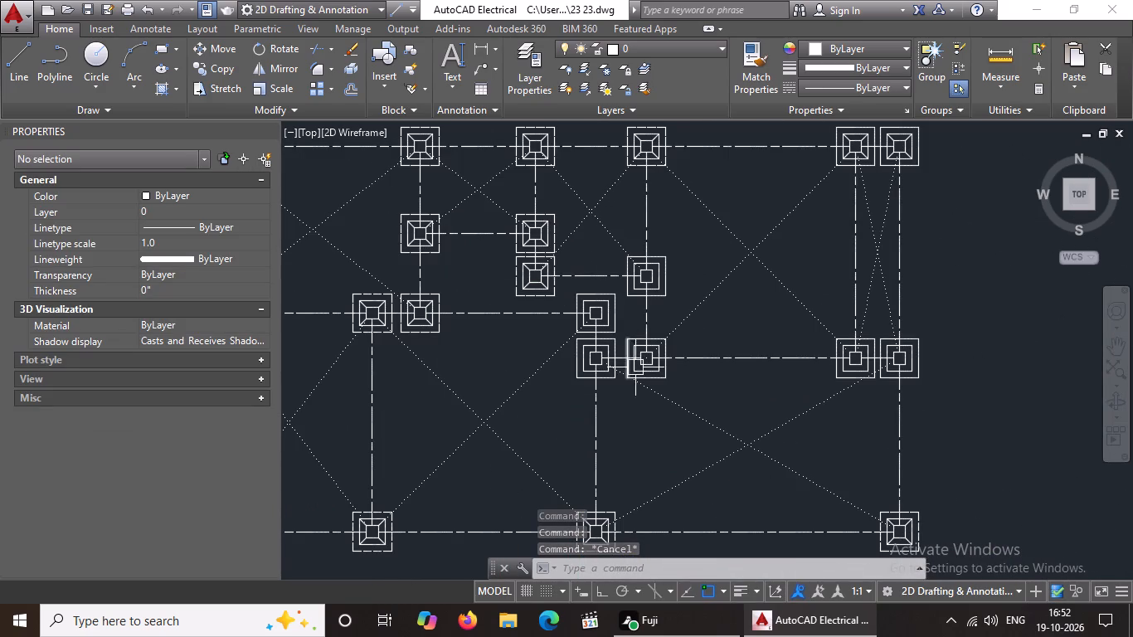
scroll(598, 363, up, 4)
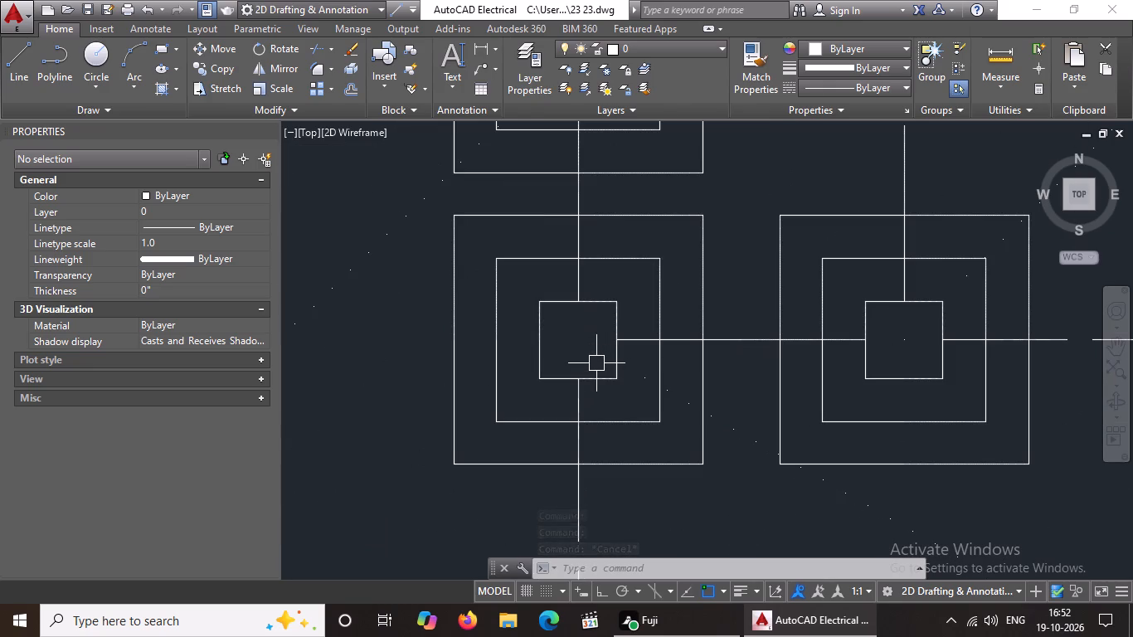
key(Escape)
key(l)
key(Return)
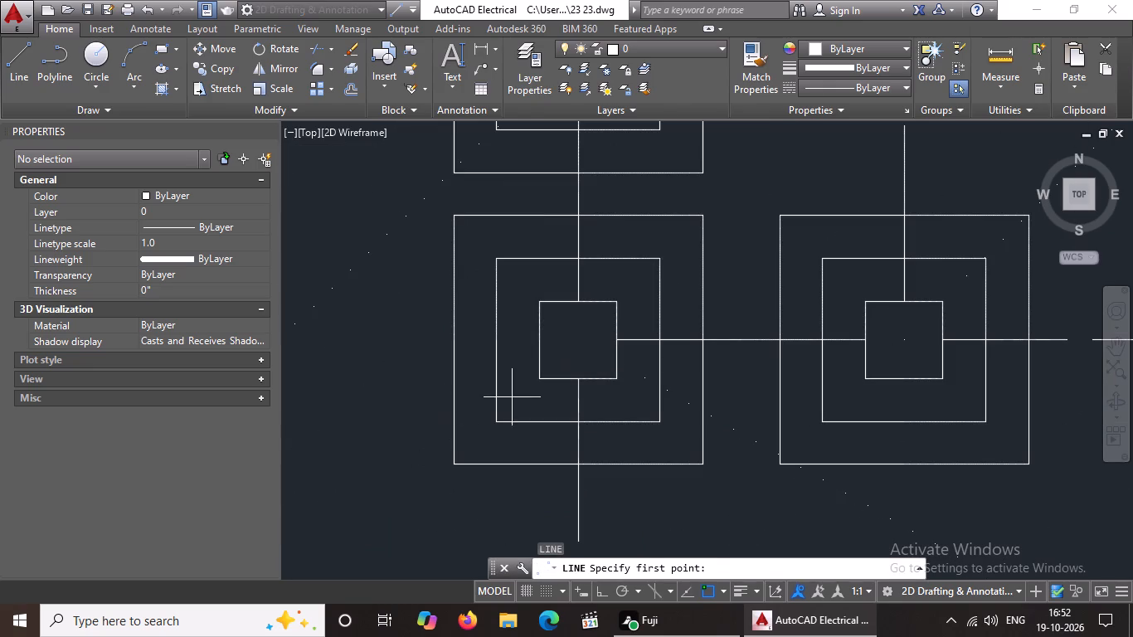
click(496, 421)
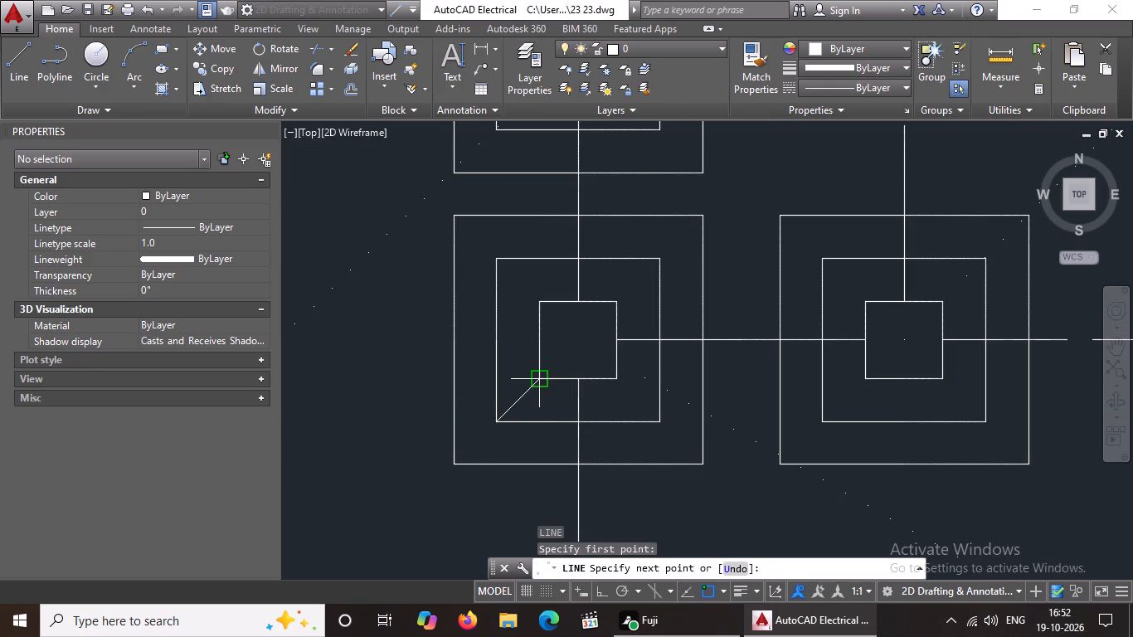
click(545, 378)
key(Escape)
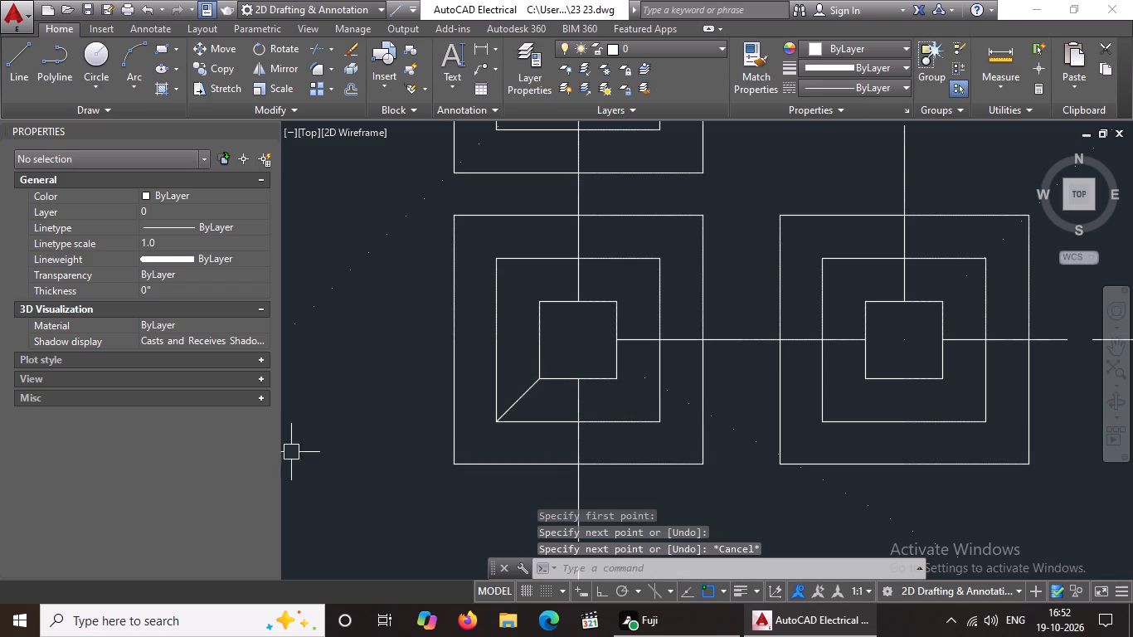
Draw the upper-left and upper-right diagonals between the middle square's corners and the column corners on the same left footing.
key(l)
key(Return)
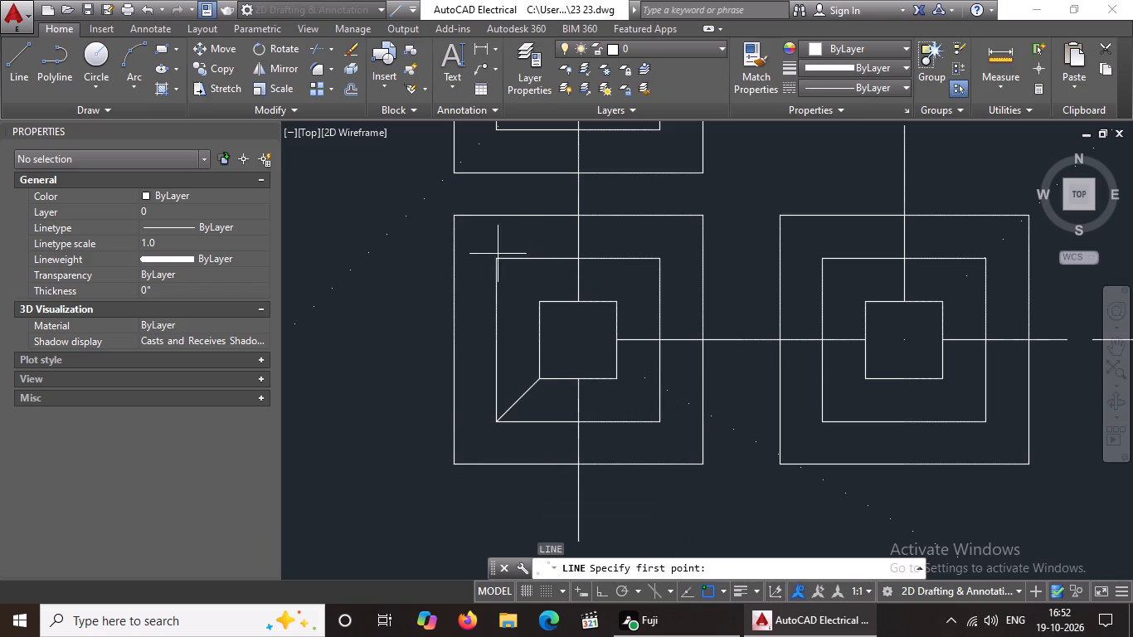
click(493, 258)
drag(542, 304, 605, 304)
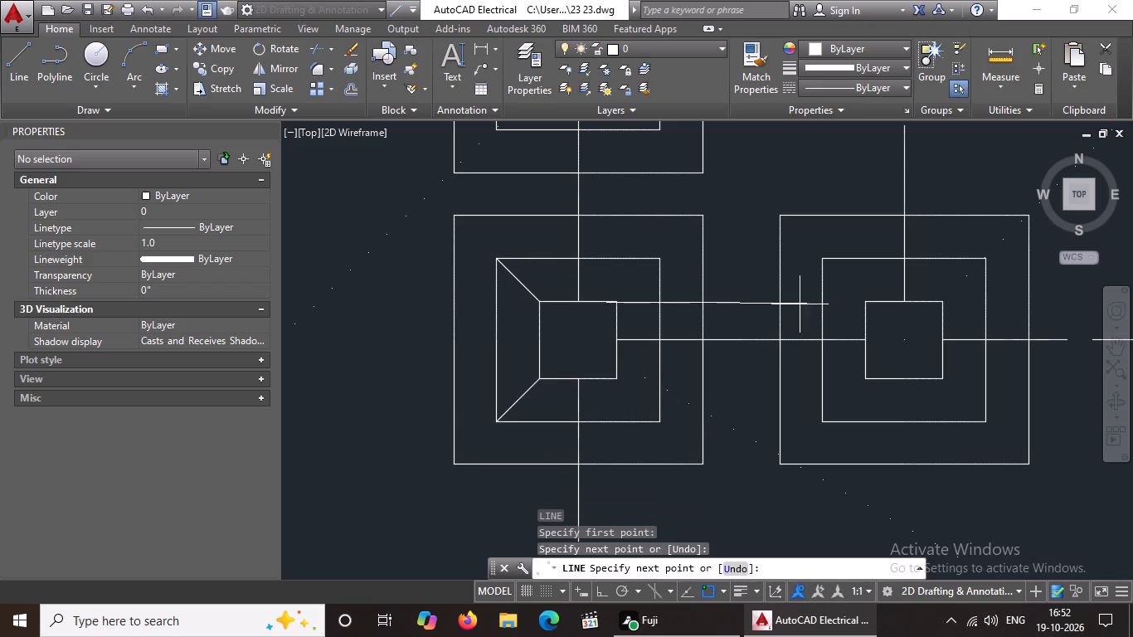
key(Escape)
key(l)
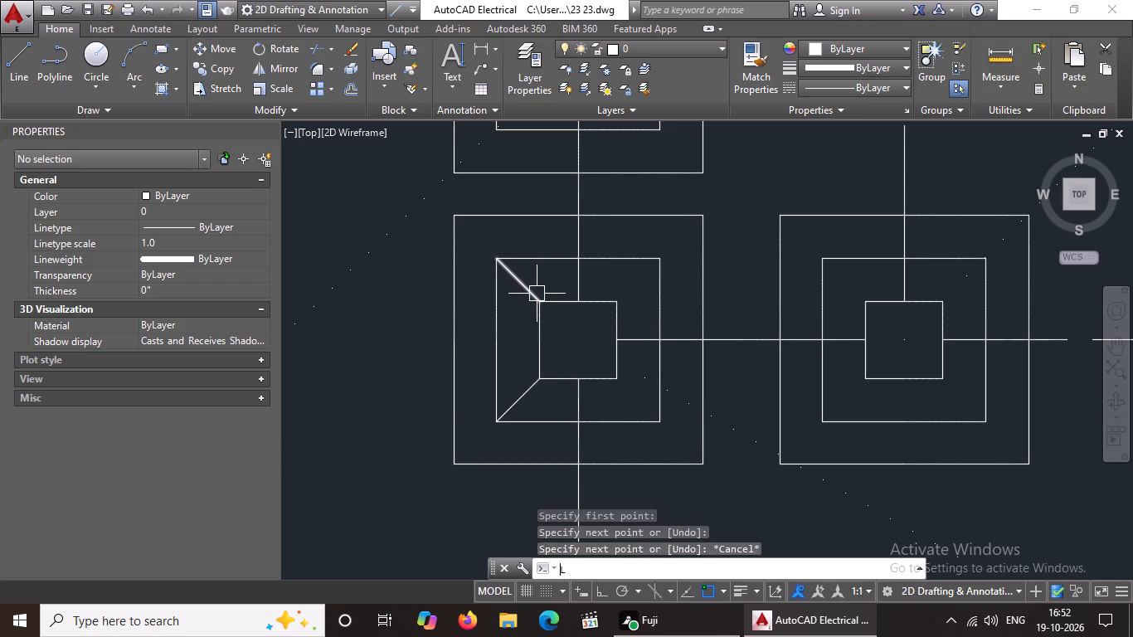
key(Return)
drag(622, 301, 632, 287)
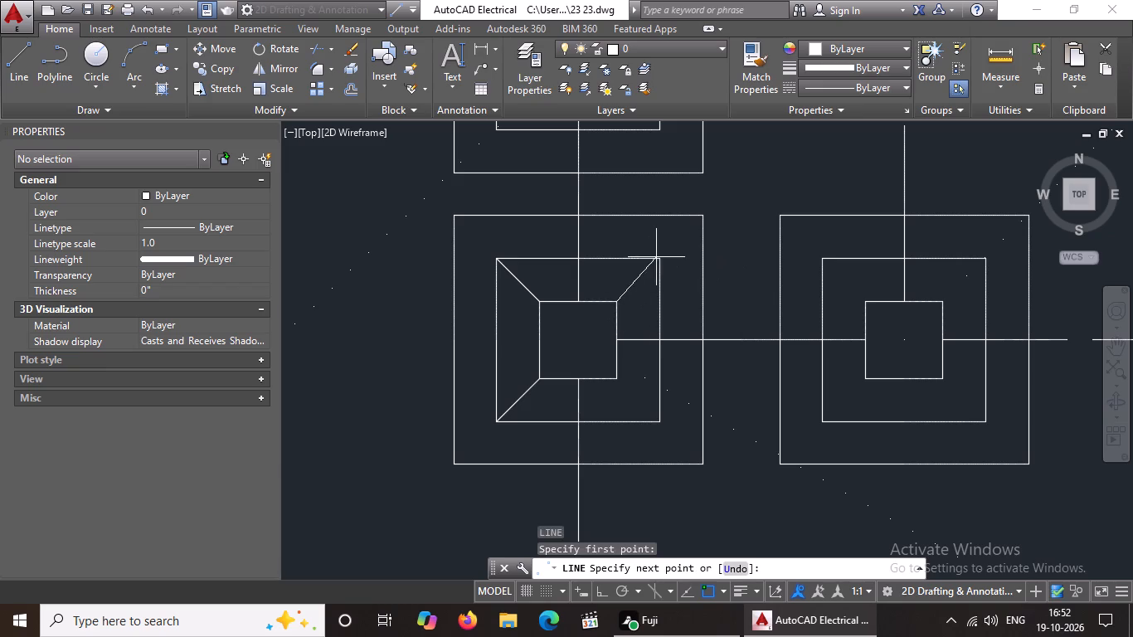
click(659, 263)
key(Escape)
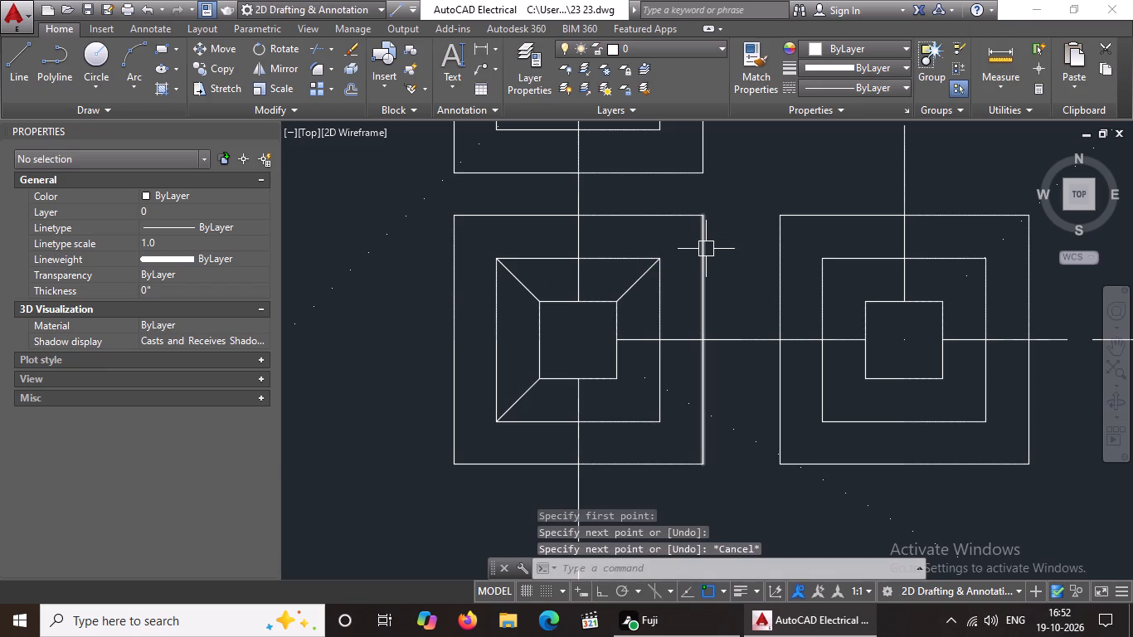
Draw the lower-right diagonal from the column corner to the middle square's corner on the same footing.
key(l)
key(Return)
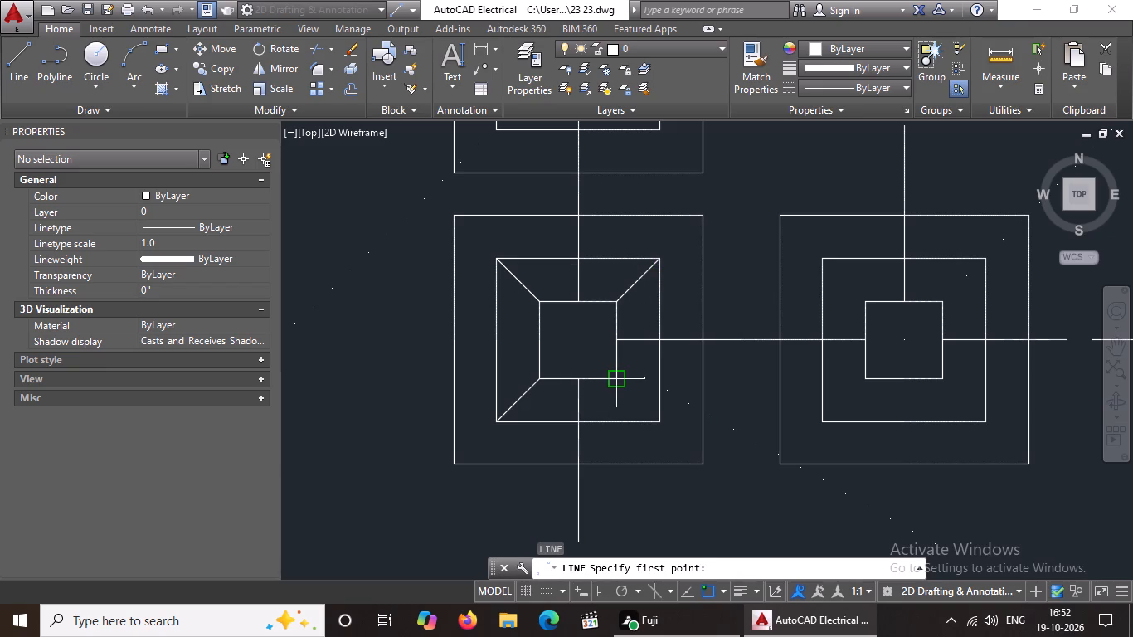
click(613, 376)
click(659, 416)
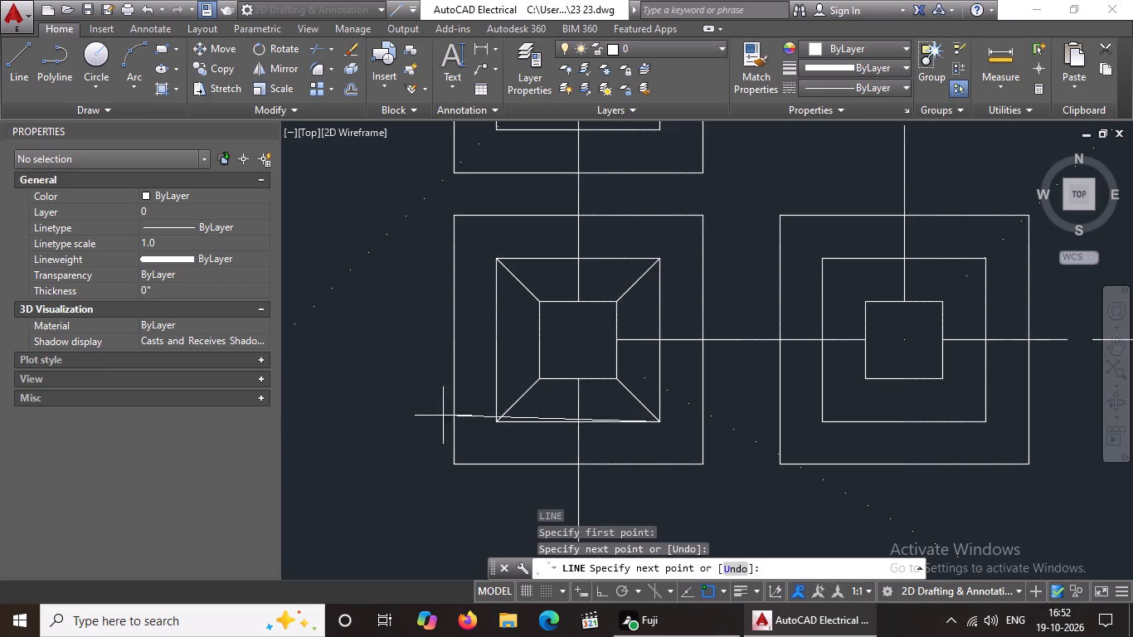
key(Escape)
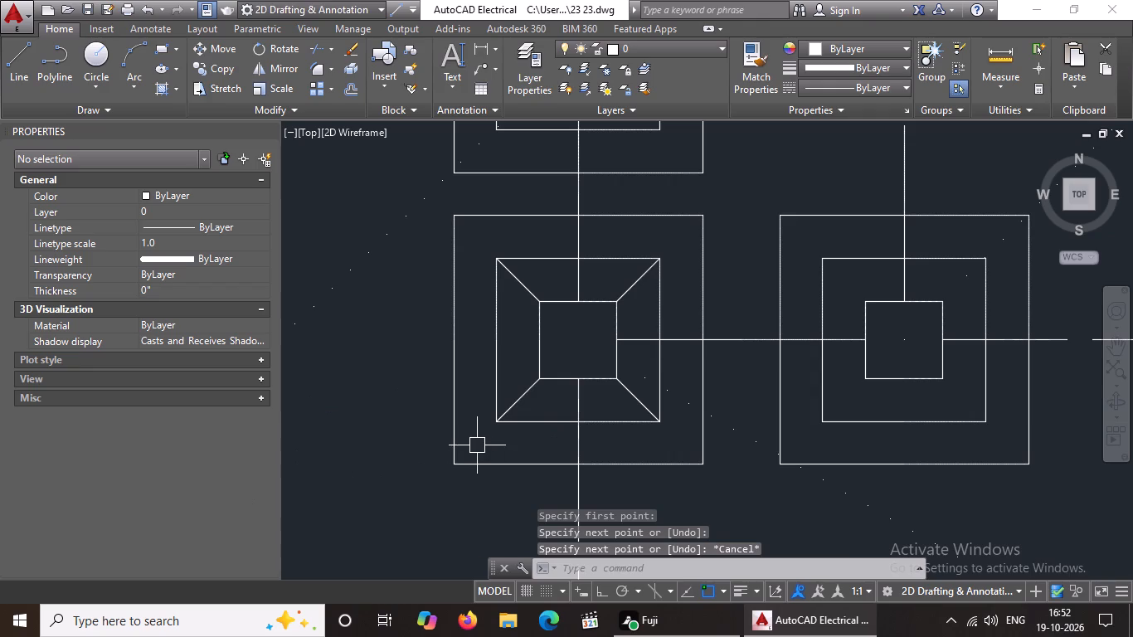
Draw the upper-left and lower-left diagonals from the middle square's corners to the column corners on the footing directly above.
scroll(500, 421, down, 2)
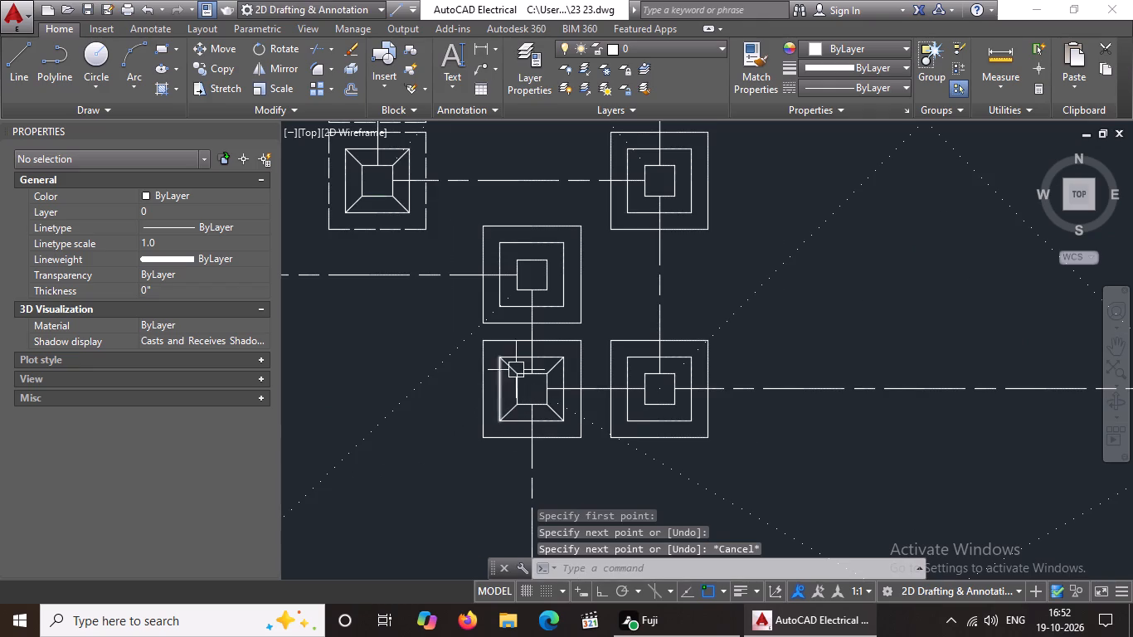
key(Escape)
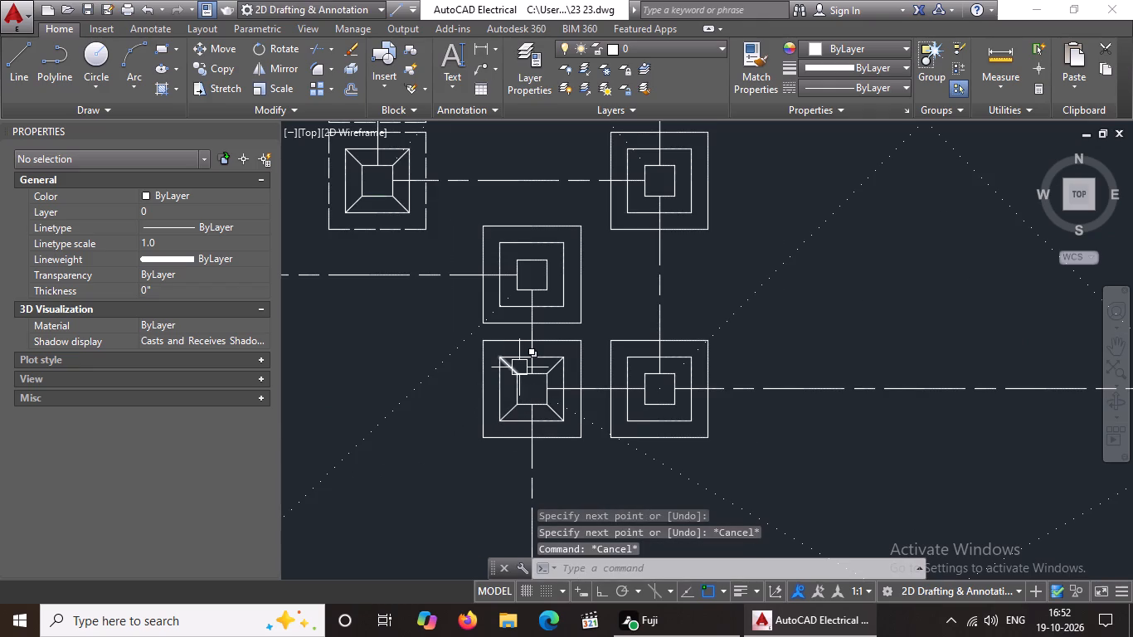
key(l)
key(Return)
scroll(534, 280, up, 1)
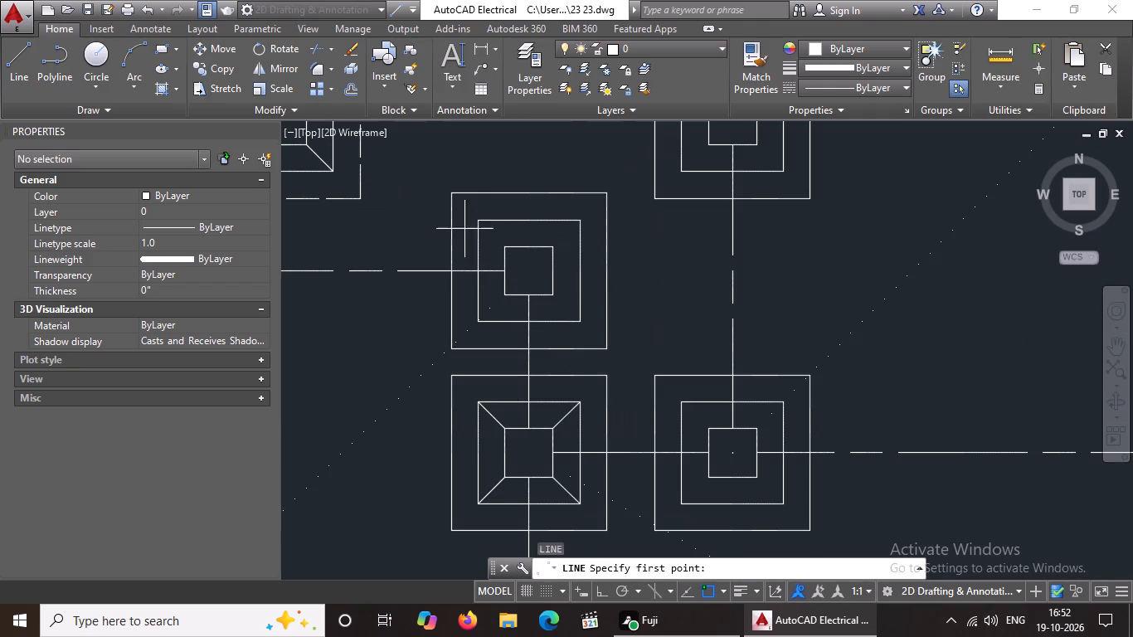
drag(479, 221, 485, 230)
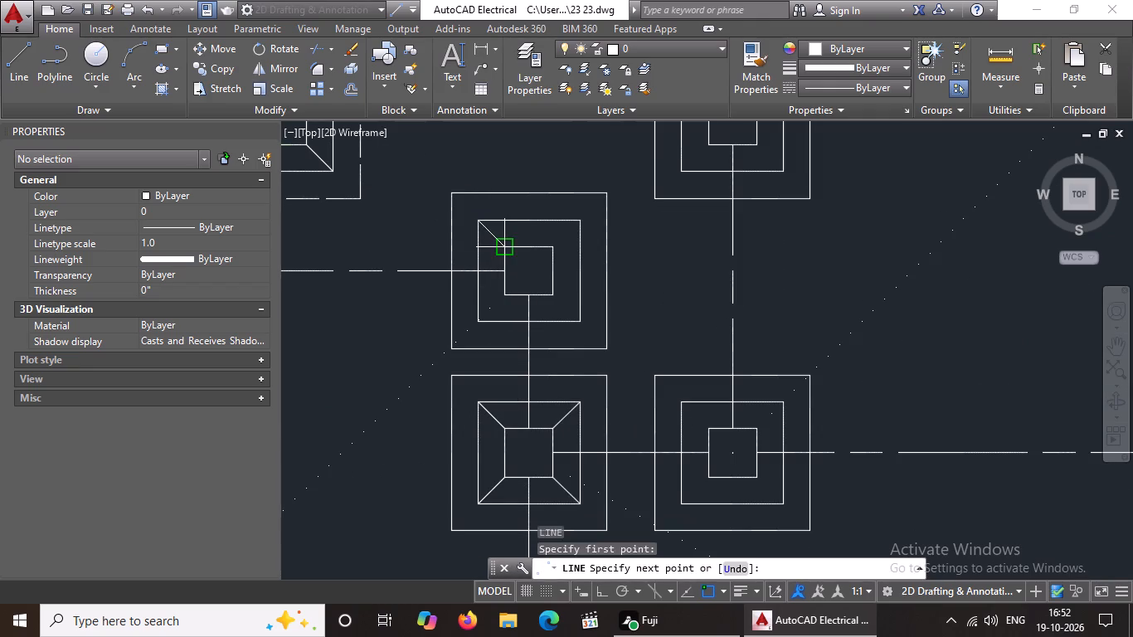
click(508, 246)
key(Escape)
key(l)
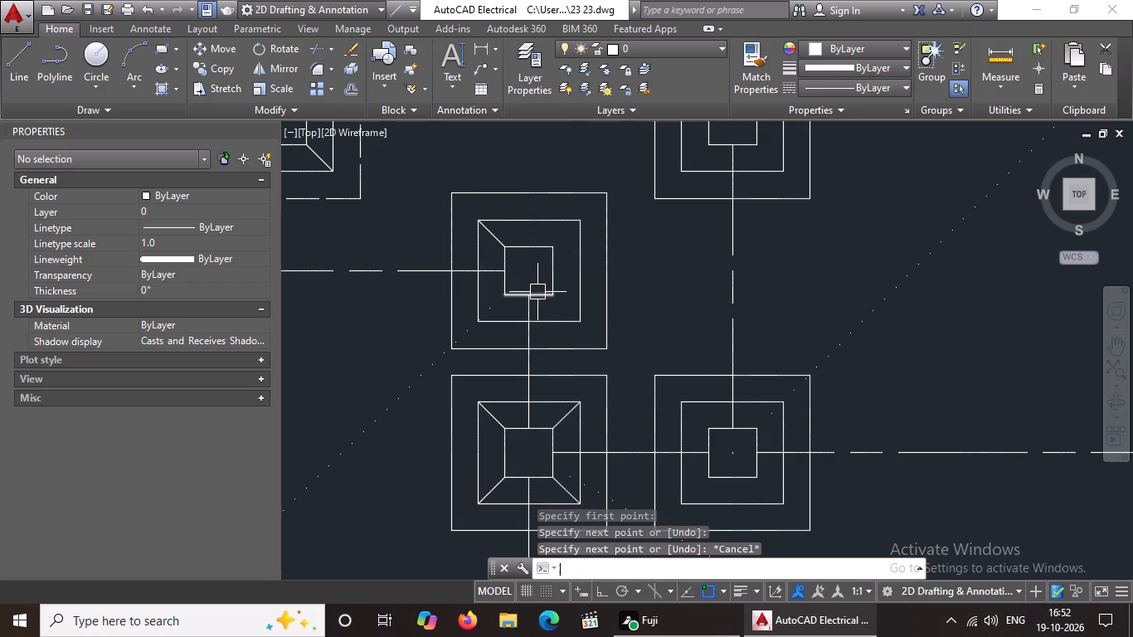
key(Return)
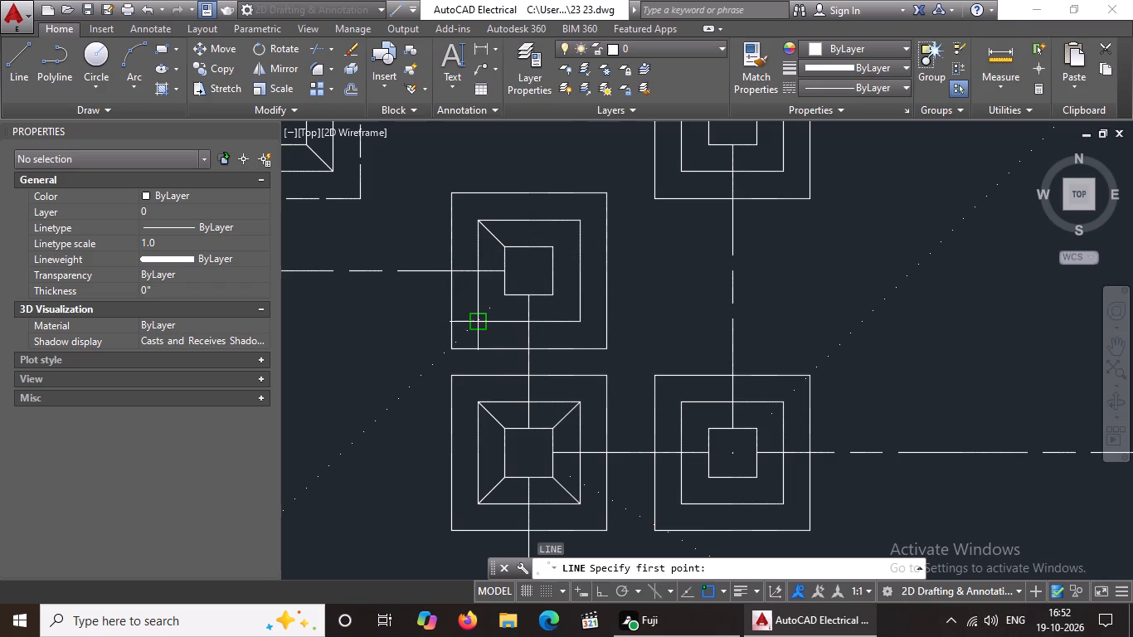
click(480, 318)
click(507, 292)
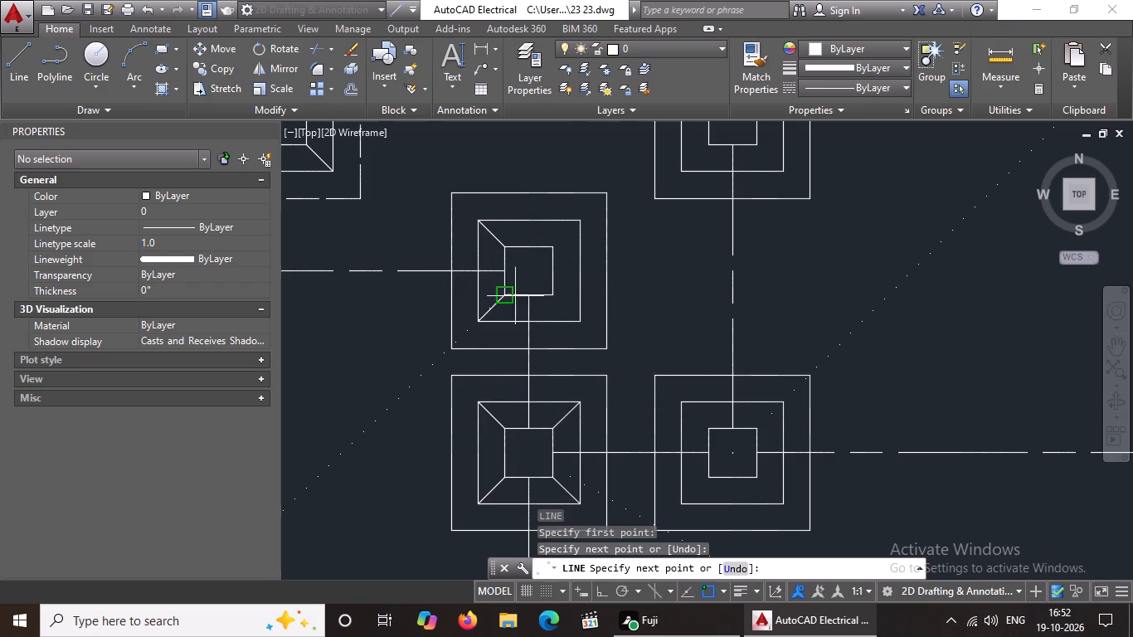
key(Escape)
Draw the upper-right and lower-right diagonals from the column corners to the middle square's corners on that upper footing.
key(l)
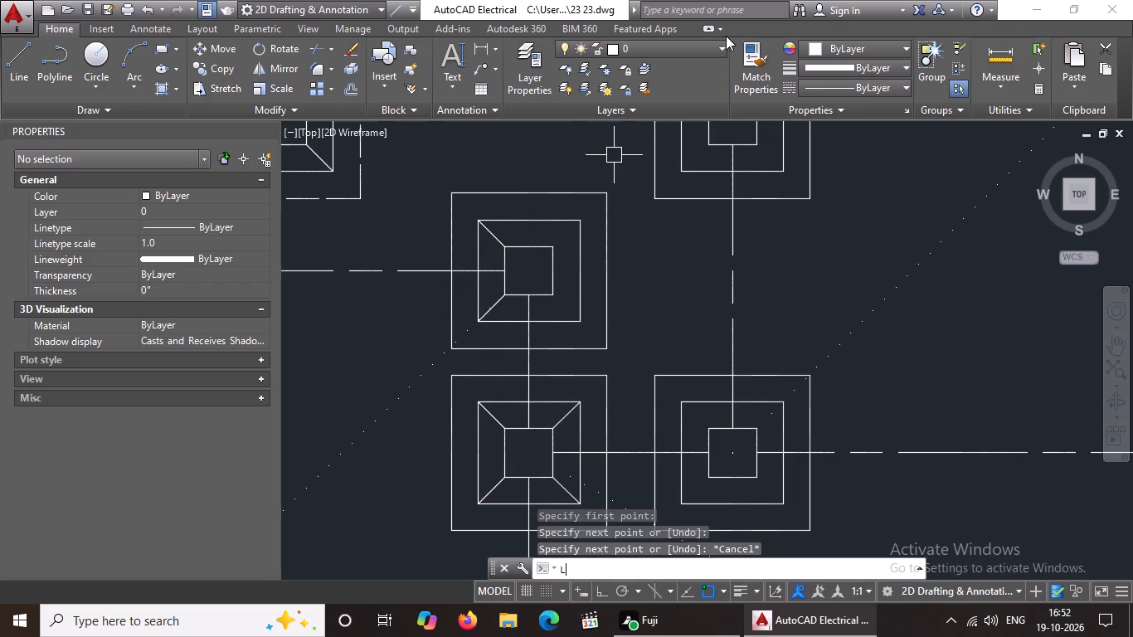
key(Return)
click(557, 242)
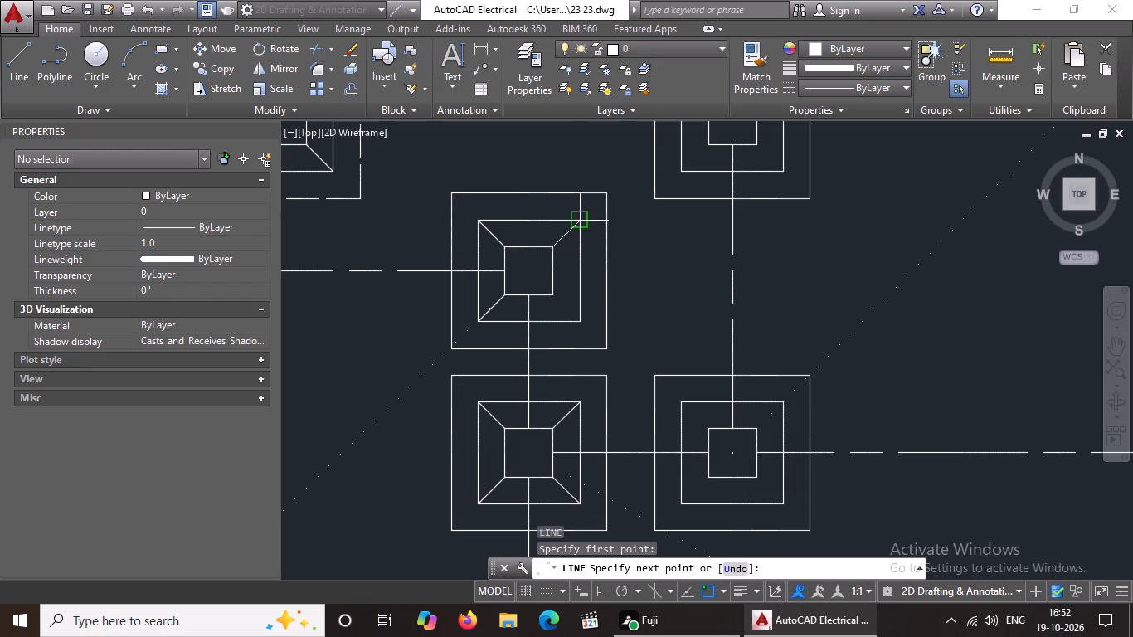
click(575, 217)
key(Escape)
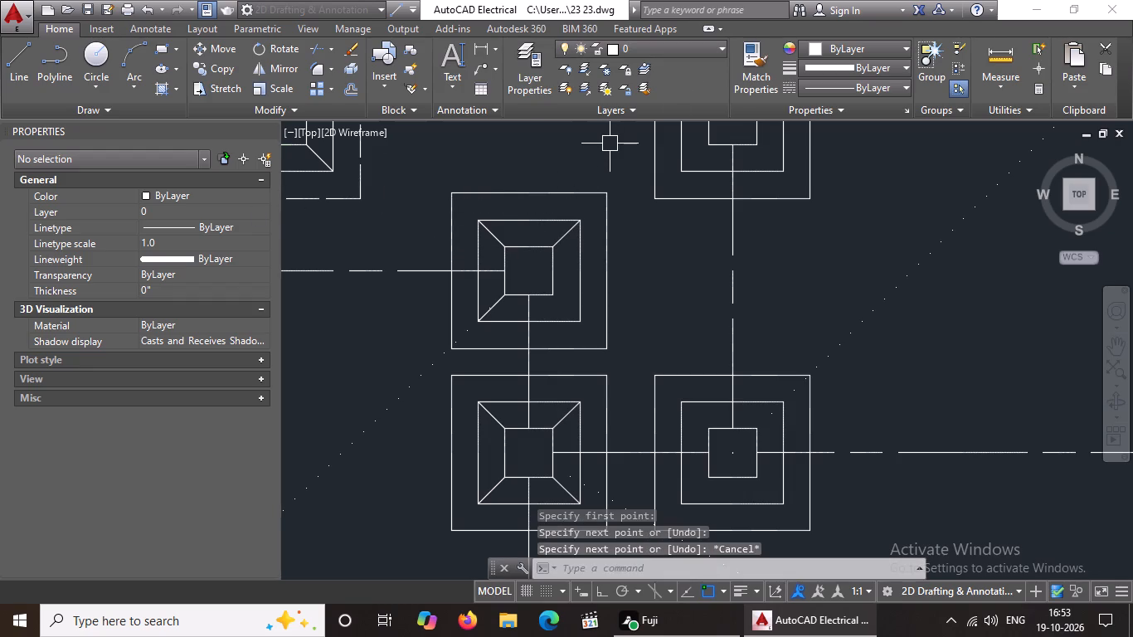
key(l)
key(Return)
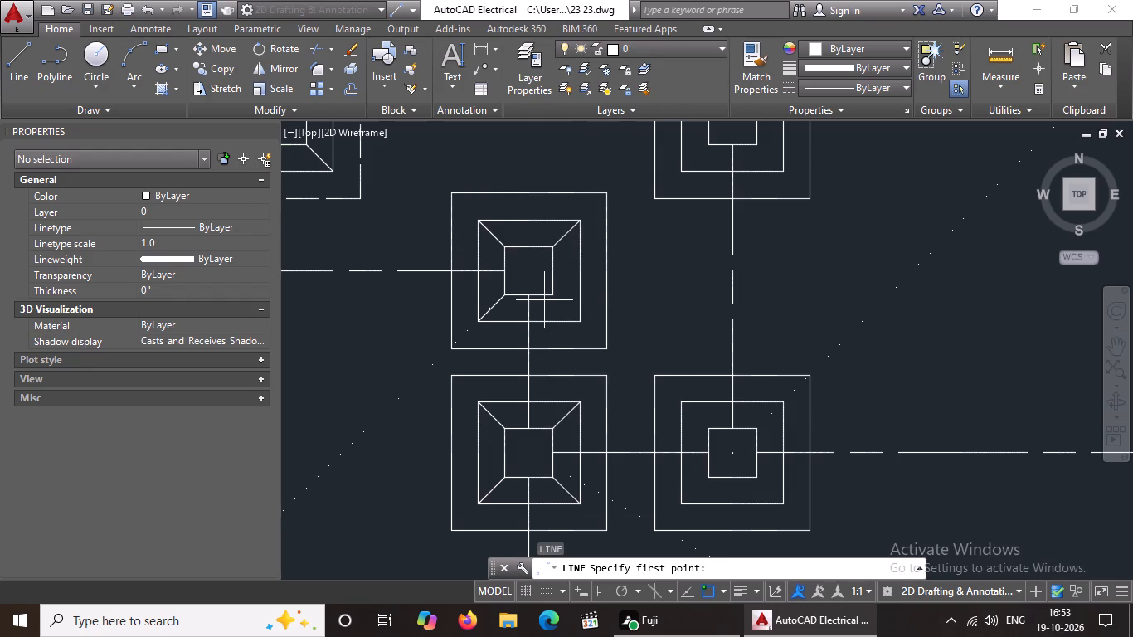
click(552, 292)
click(582, 321)
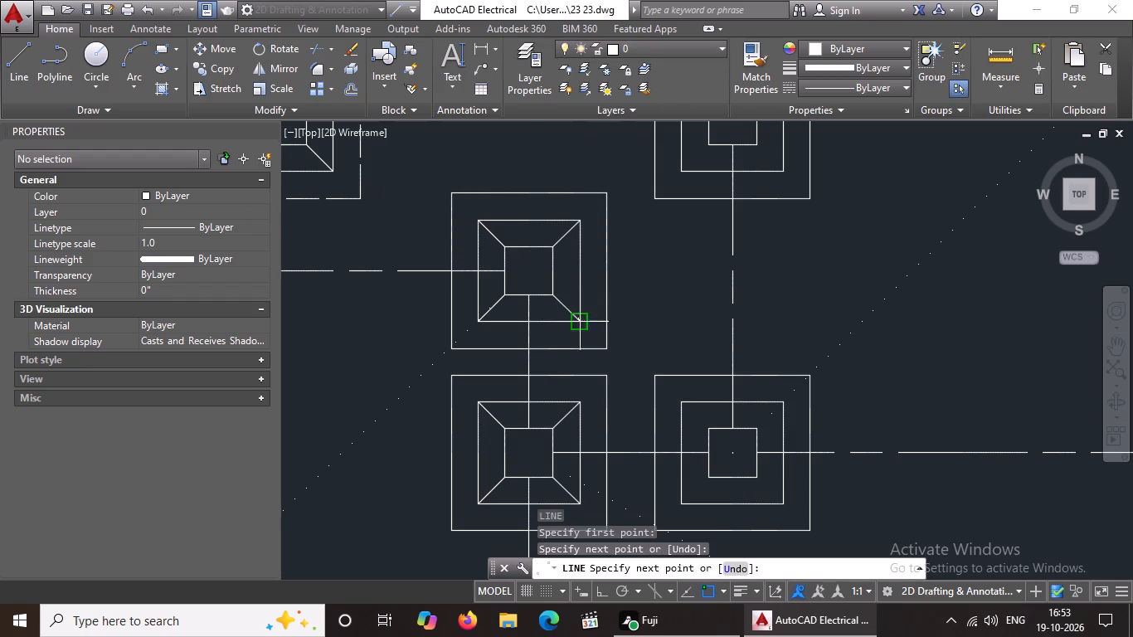
key(Escape)
Set the top edge of the upper footing's outer square to linetype ACAD_ISO02W100 with linetype scale 0.5.
scroll(649, 244, down, 1)
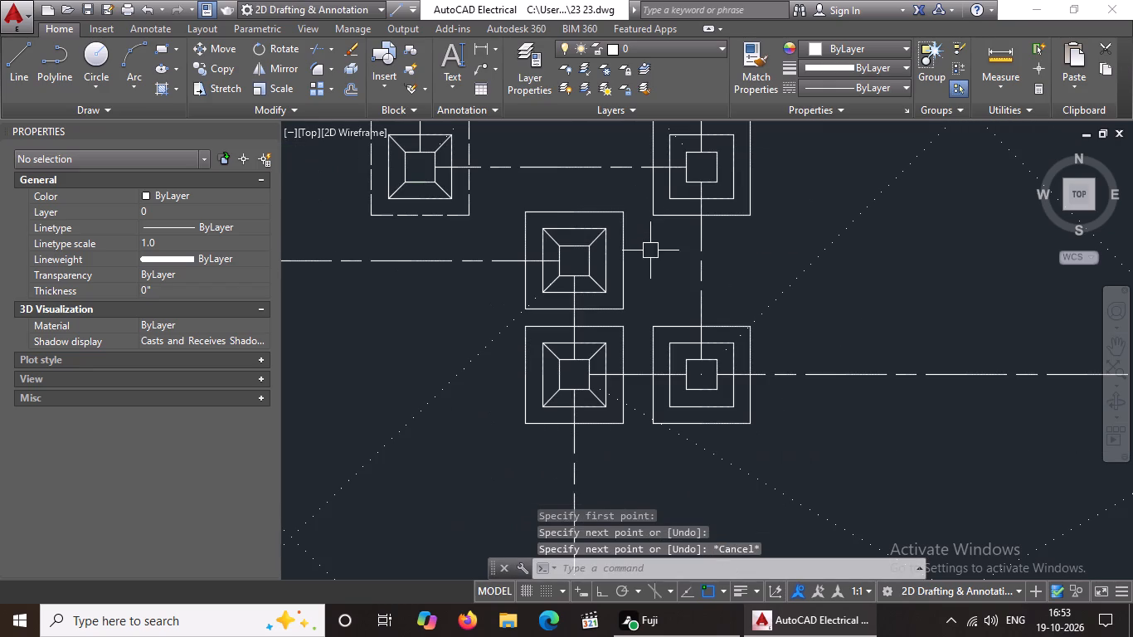
click(579, 209)
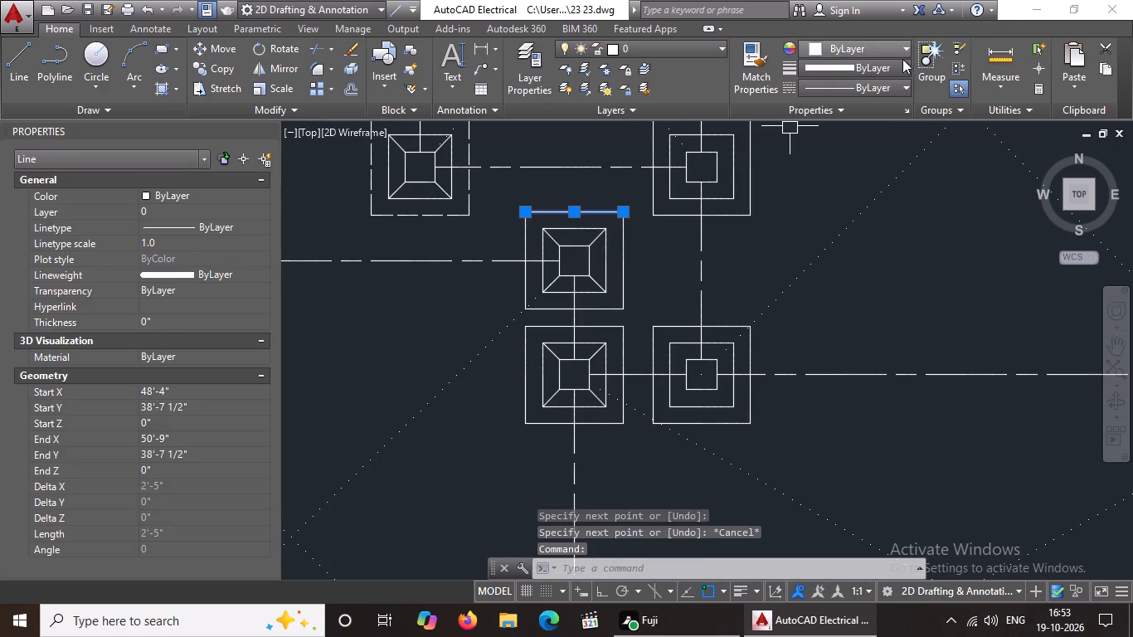
click(895, 84)
click(834, 148)
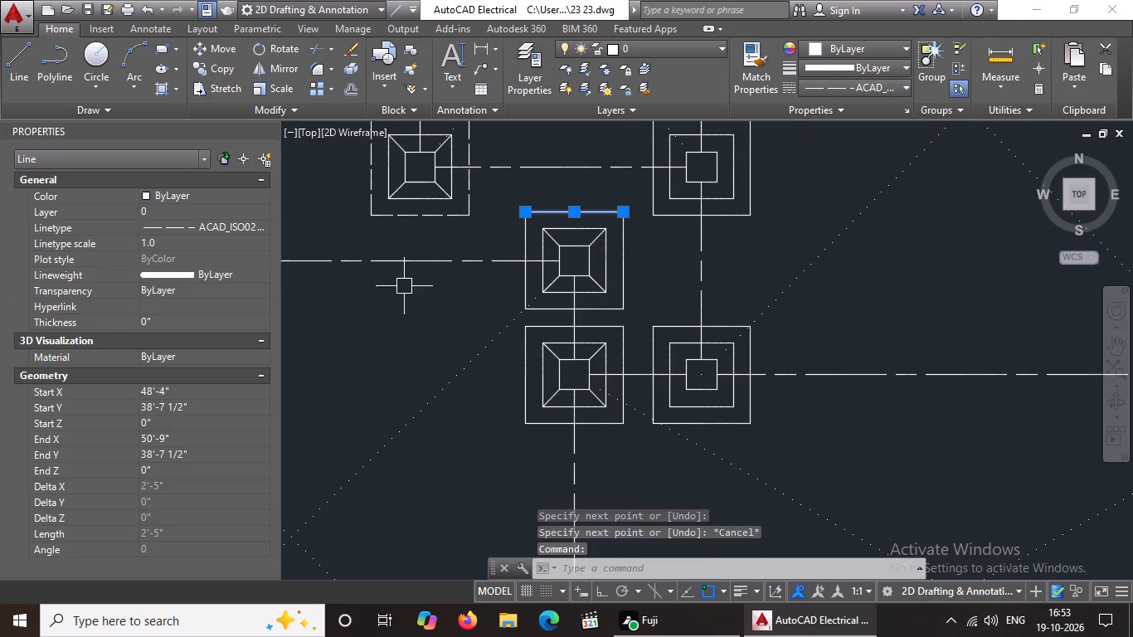
click(231, 250)
click(231, 241)
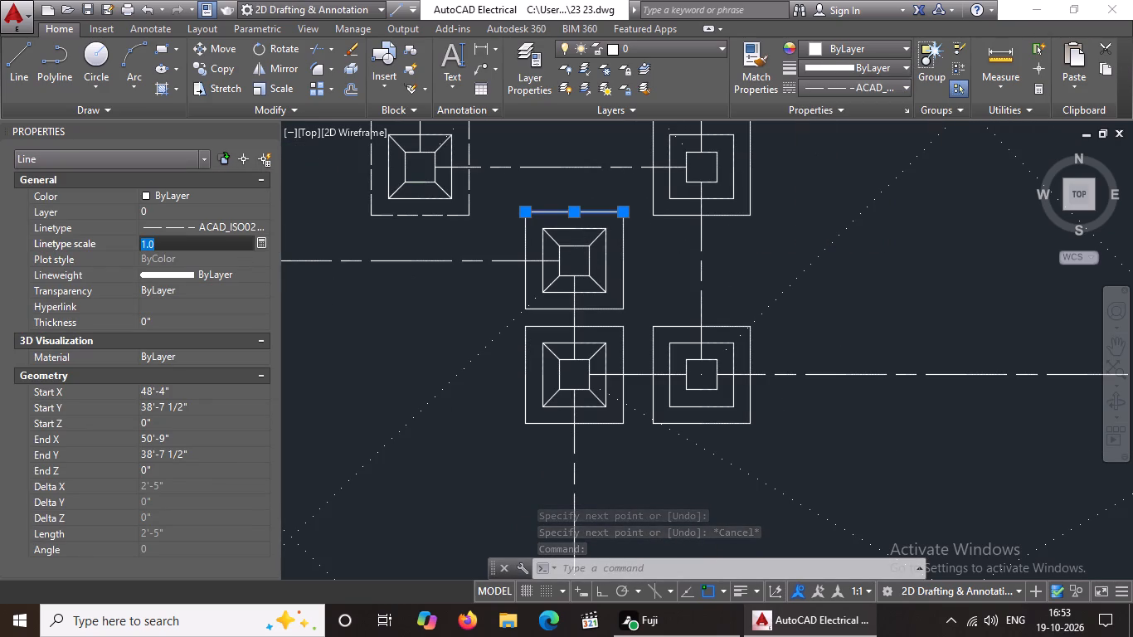
key(BackSpace)
key(BackSpace)
key(BackSpace)
key(BackSpace)
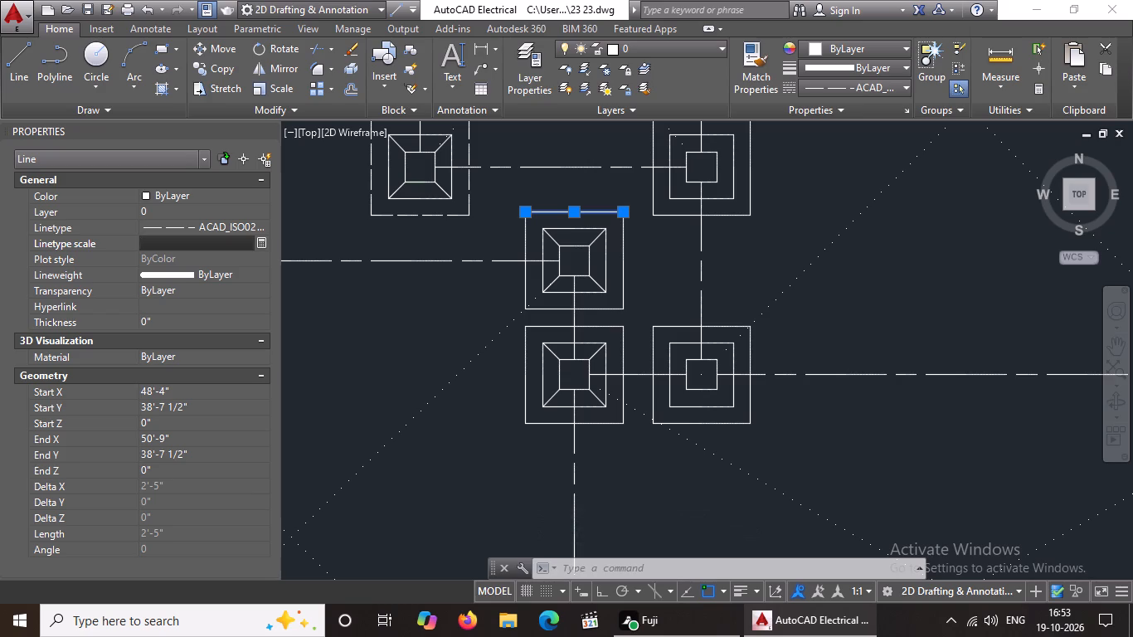
text(0.5)
key(Return)
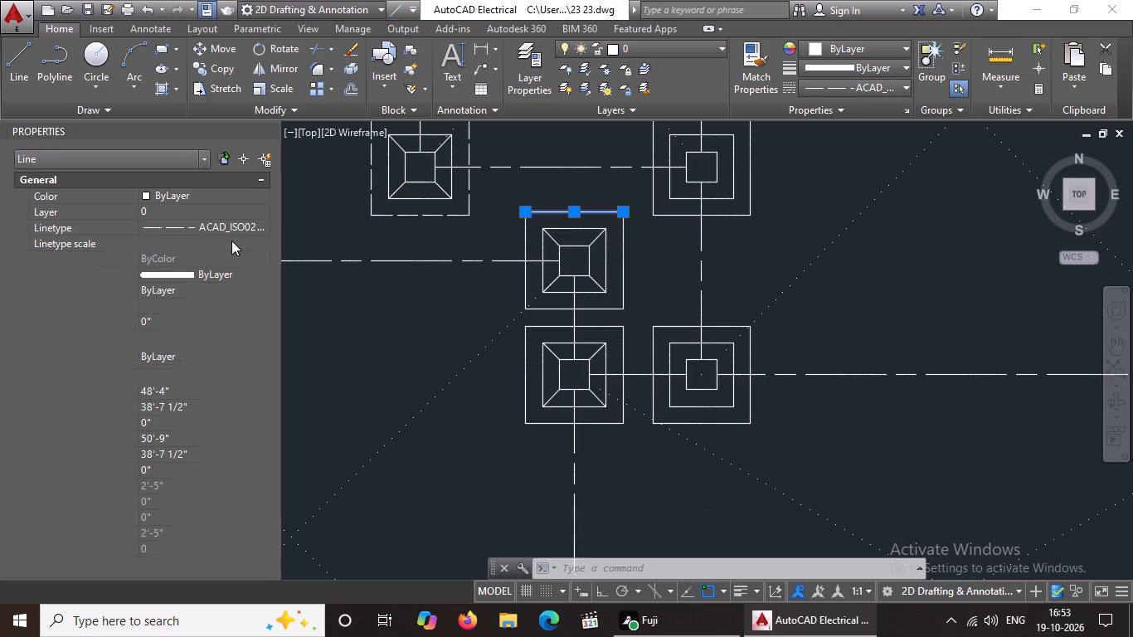
Set the left edge of the same outer square to linetype ACAD_ISO02W100 with linetype scale 0.5.
click(523, 282)
click(842, 93)
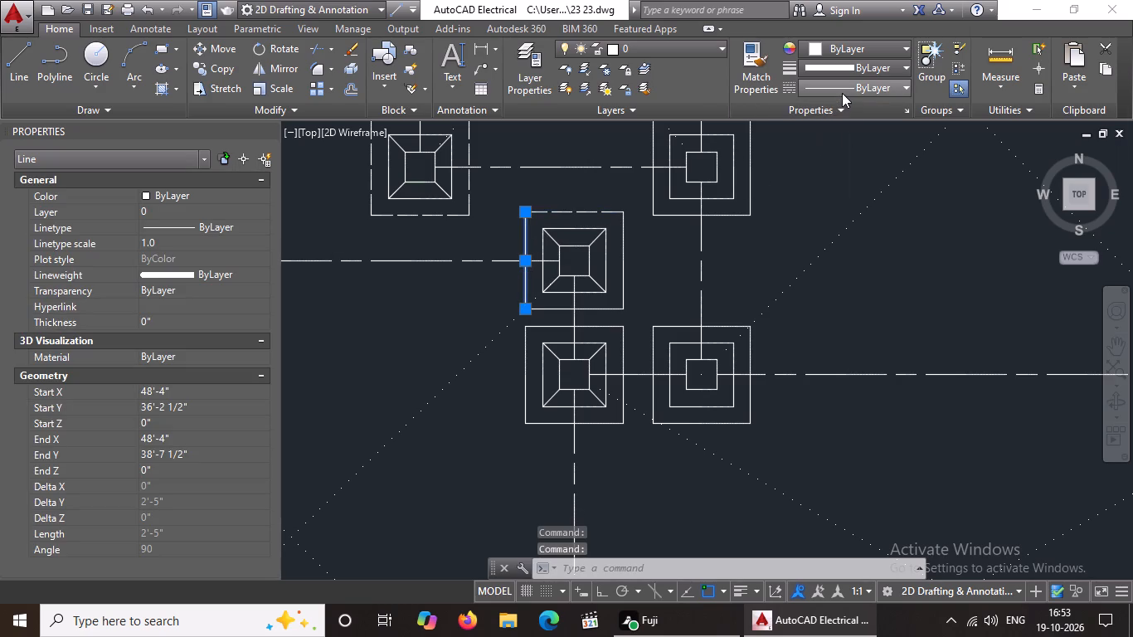
click(845, 146)
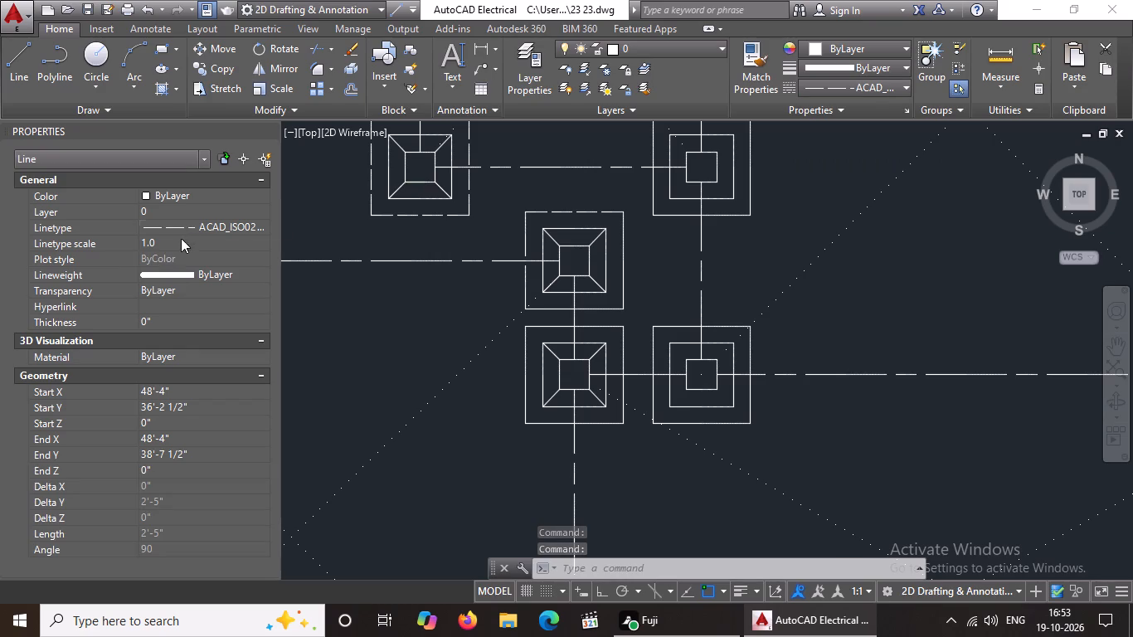
click(180, 239)
key(BackSpace)
key(BackSpace)
key(BackSpace)
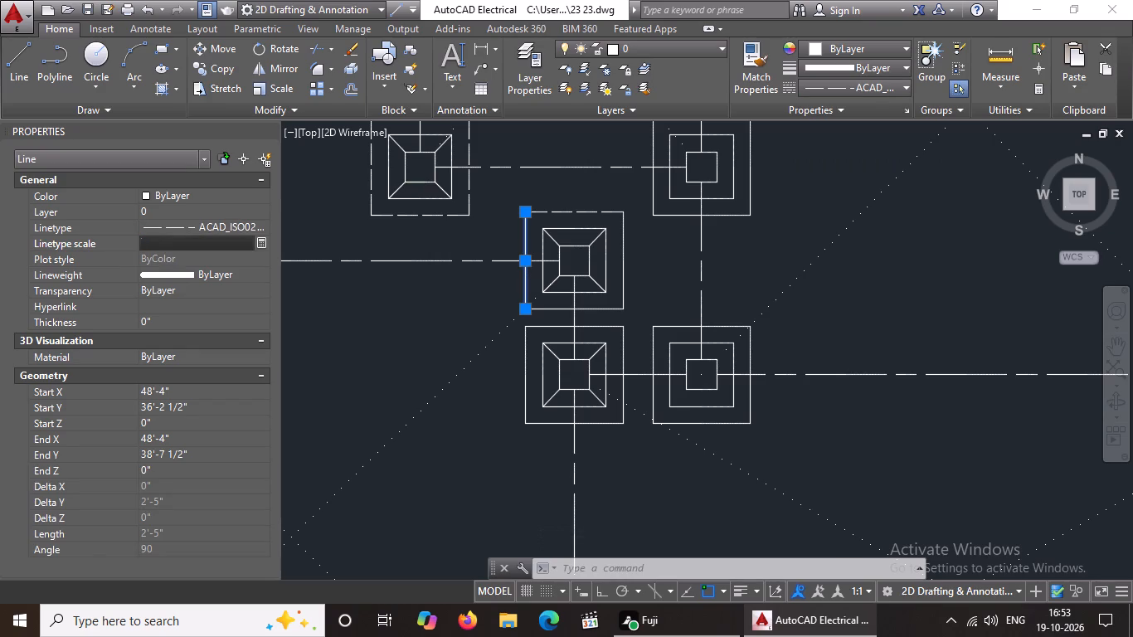
text(0.5)
key(Return)
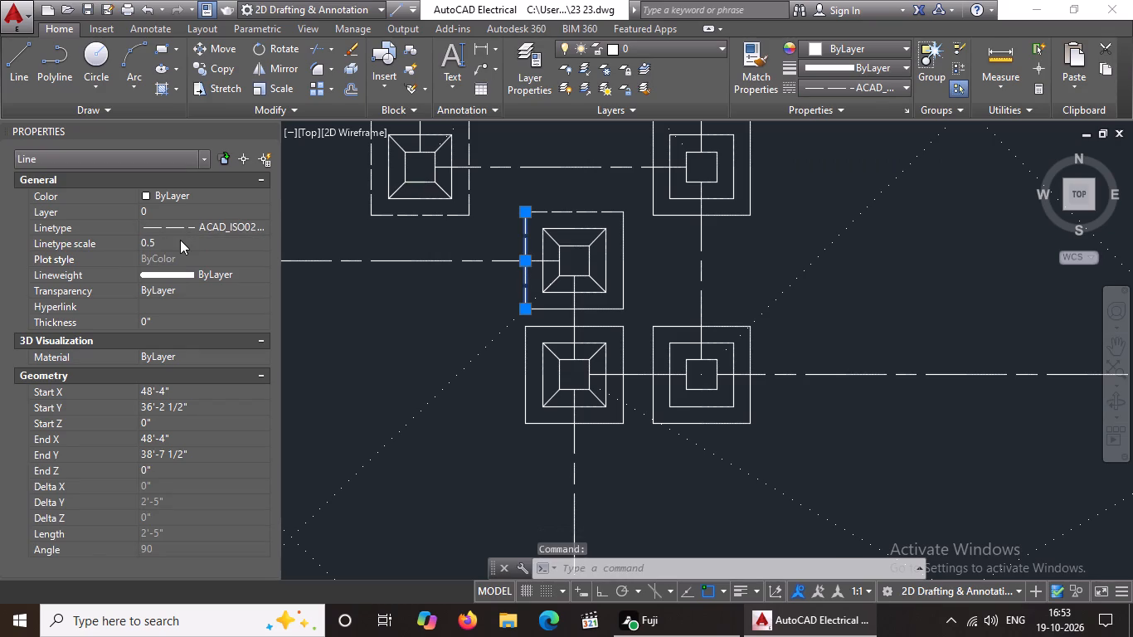
Set the right edge of the same outer square to linetype ACAD_ISO02W100 with linetype scale 0.5.
click(625, 271)
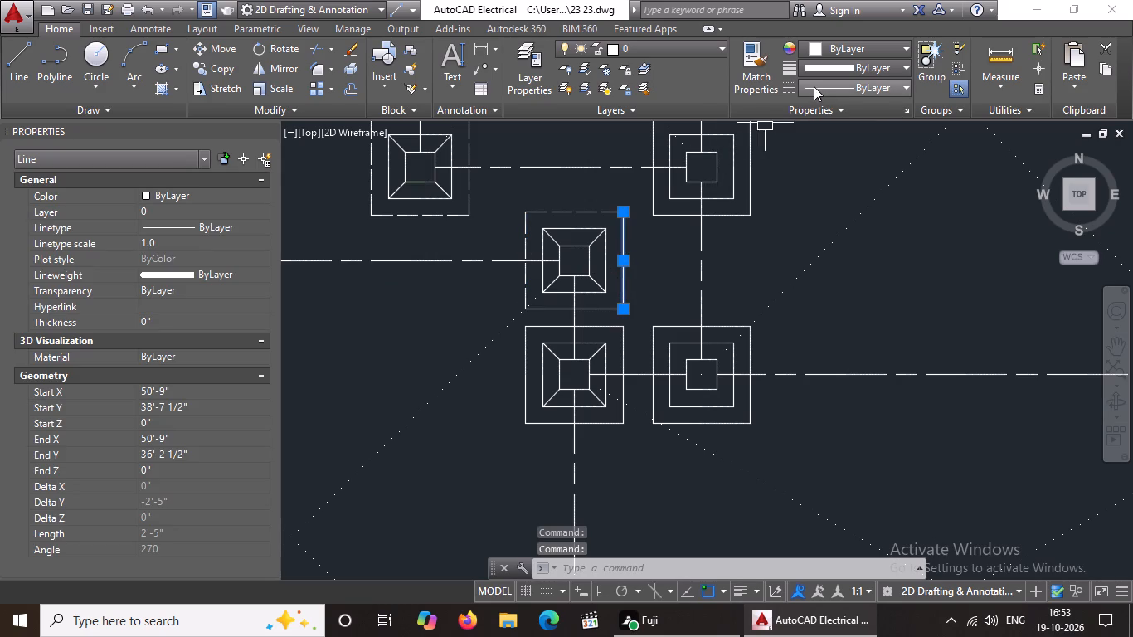
click(814, 85)
click(842, 148)
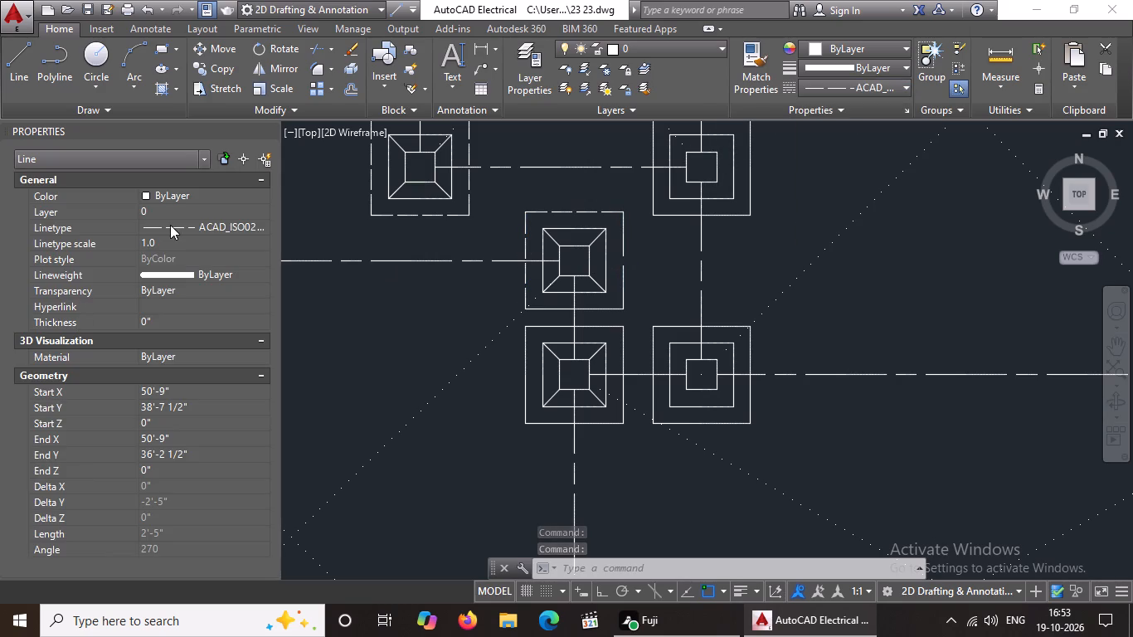
click(173, 236)
click(175, 243)
key(BackSpace)
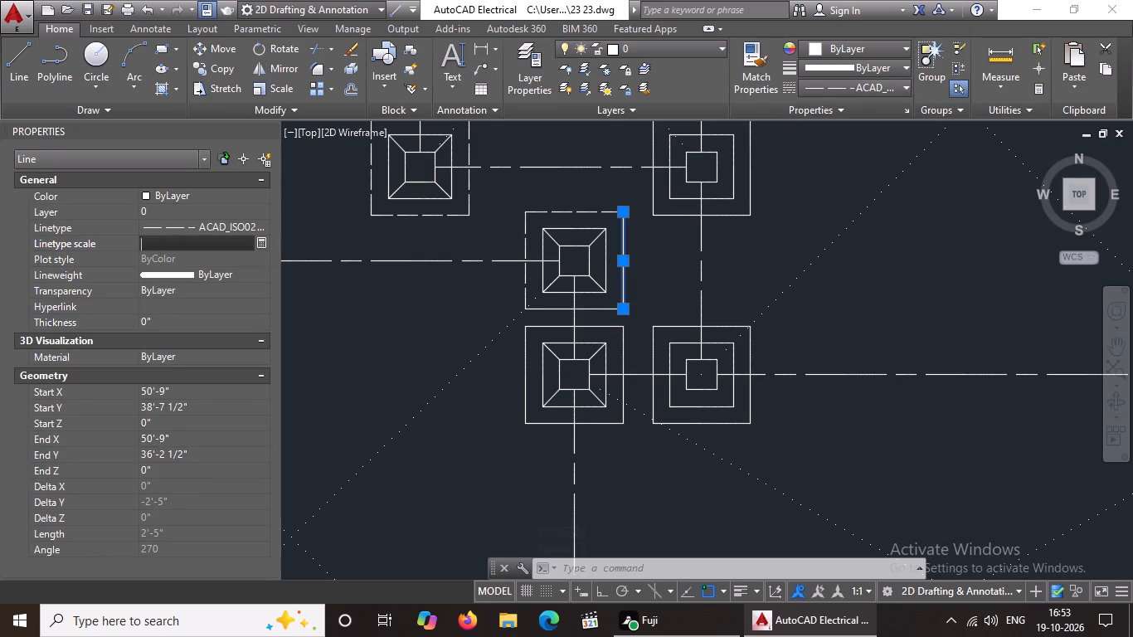
key(BackSpace)
key(BackSpace)
key(BackSpace)
key(BackSpace)
text(0.5)
key(Return)
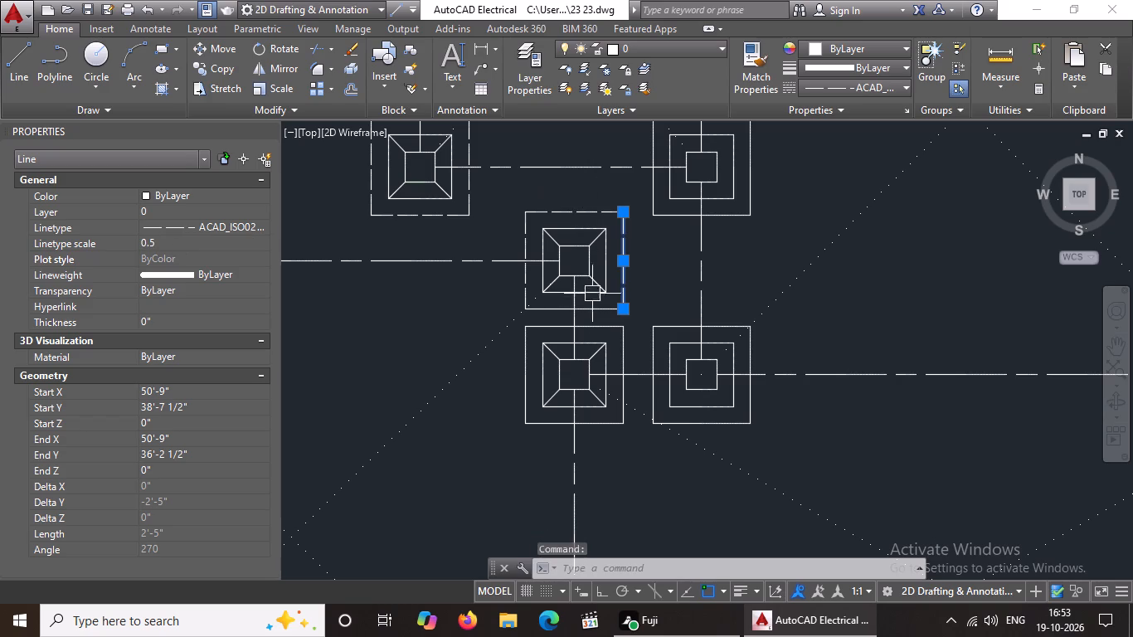
Set the bottom edge of the upper footing's outer square to linetype ACAD_ISO02W100 with linetype scale 0.5.
click(553, 309)
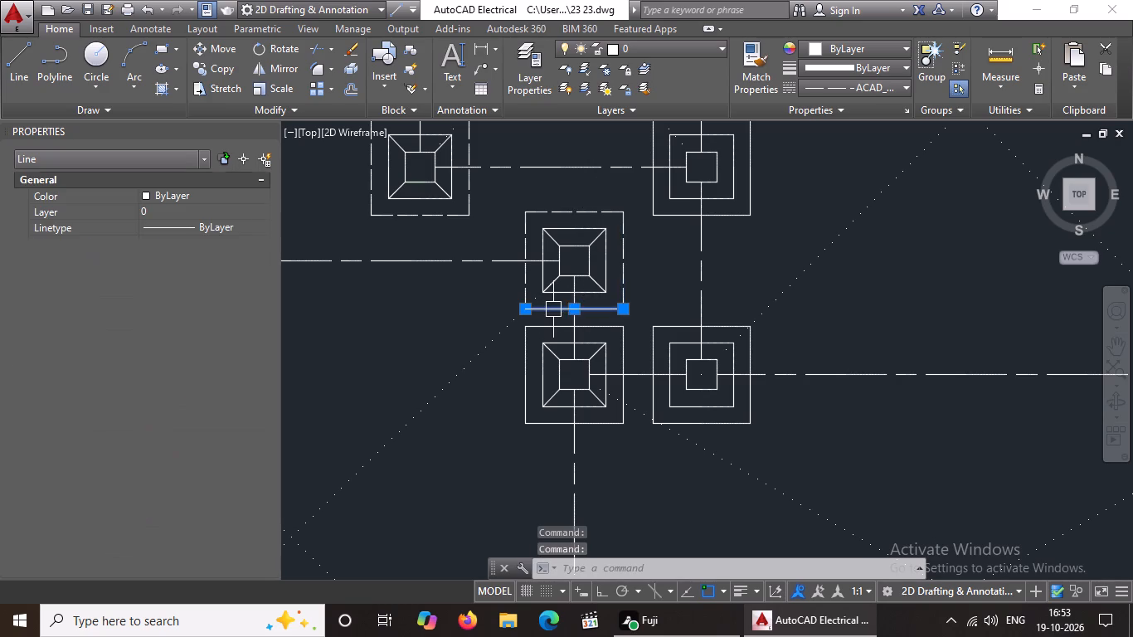
click(821, 95)
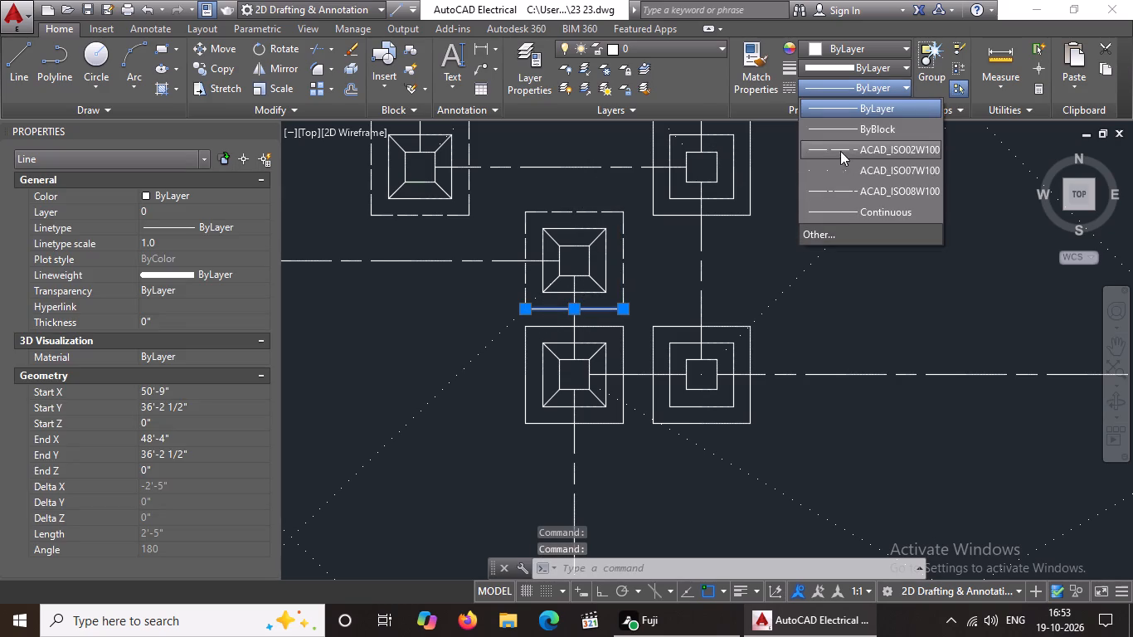
drag(843, 148, 830, 157)
click(171, 243)
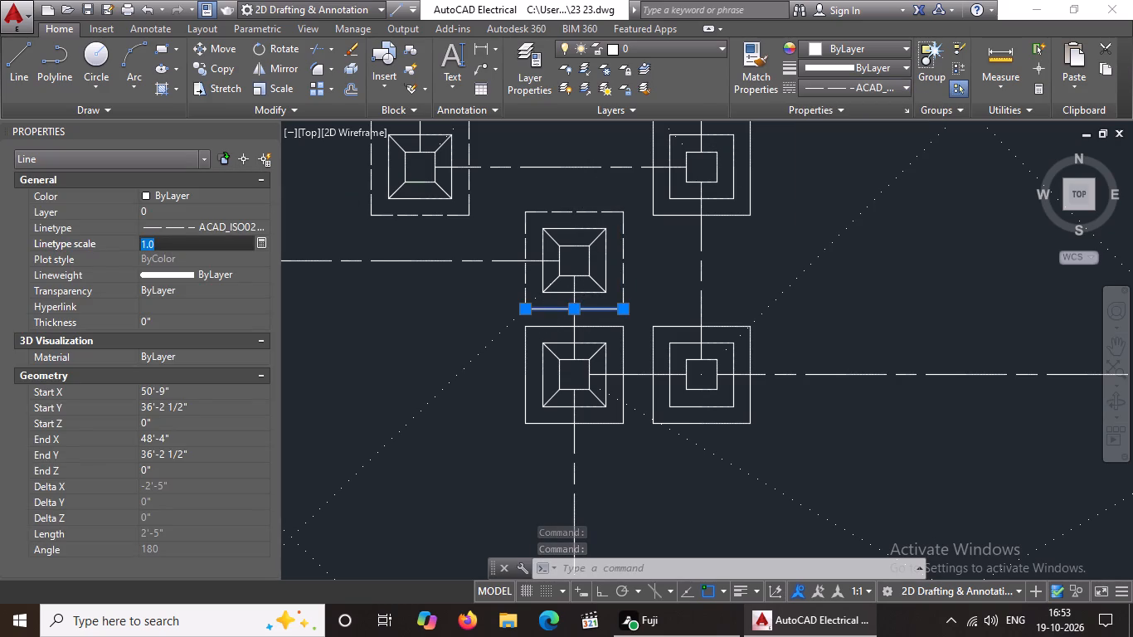
key(BackSpace)
key(BackSpace)
key(BackSpace)
key(BackSpace)
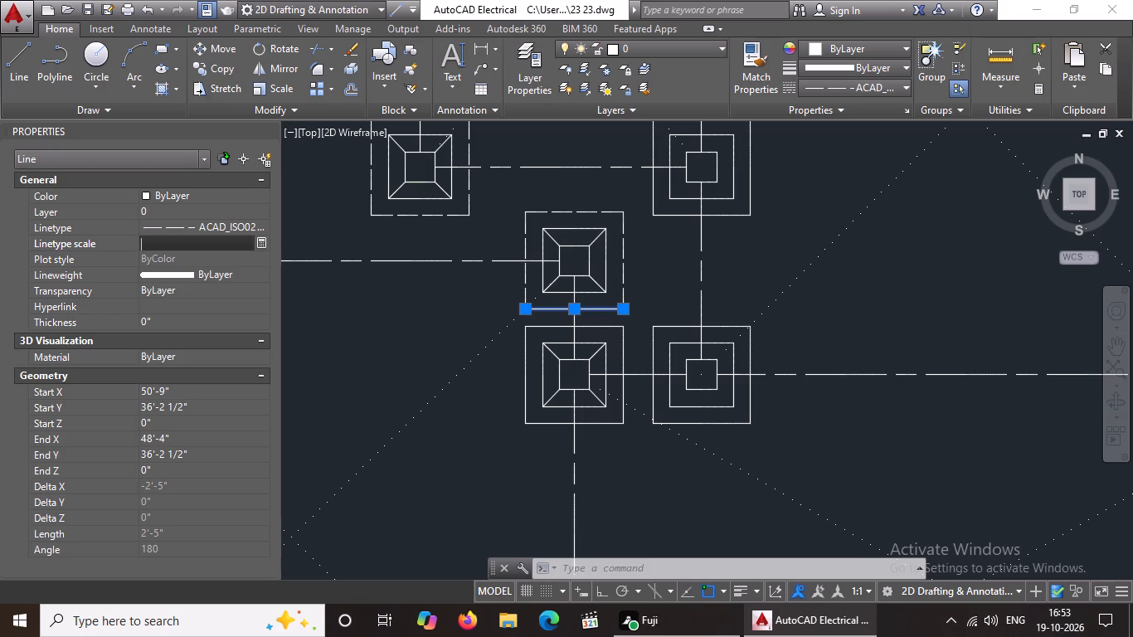
text(0.5)
key(Return)
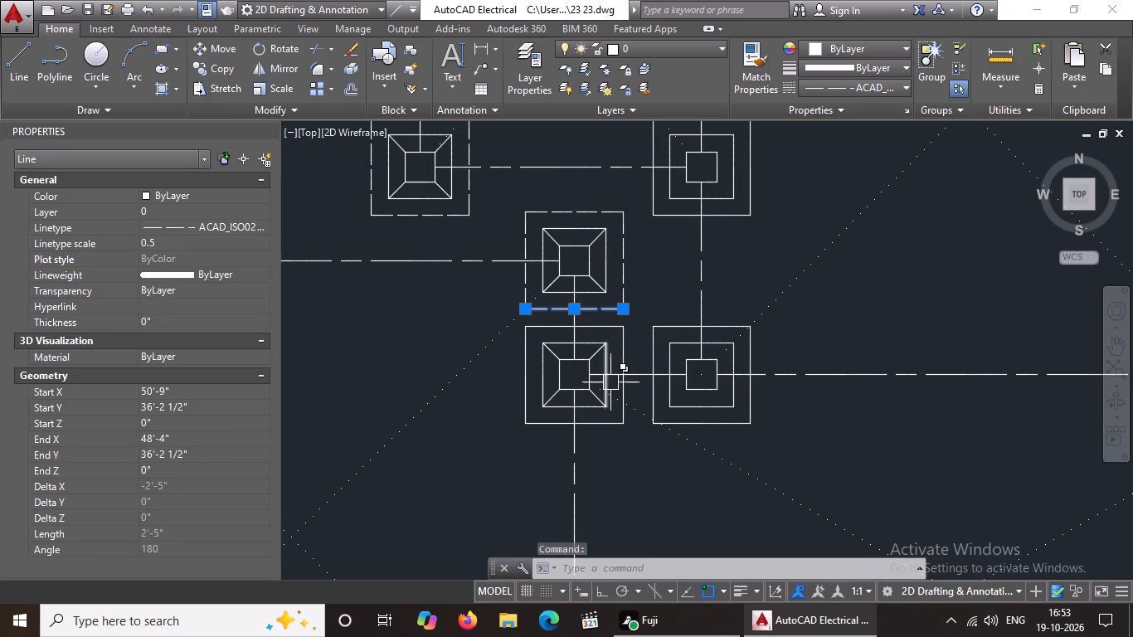
key(Escape)
Set the bottom edge of the outer square on the footing directly below to linetype ACAD_ISO02W100 with linetype scale 0.5.
click(548, 426)
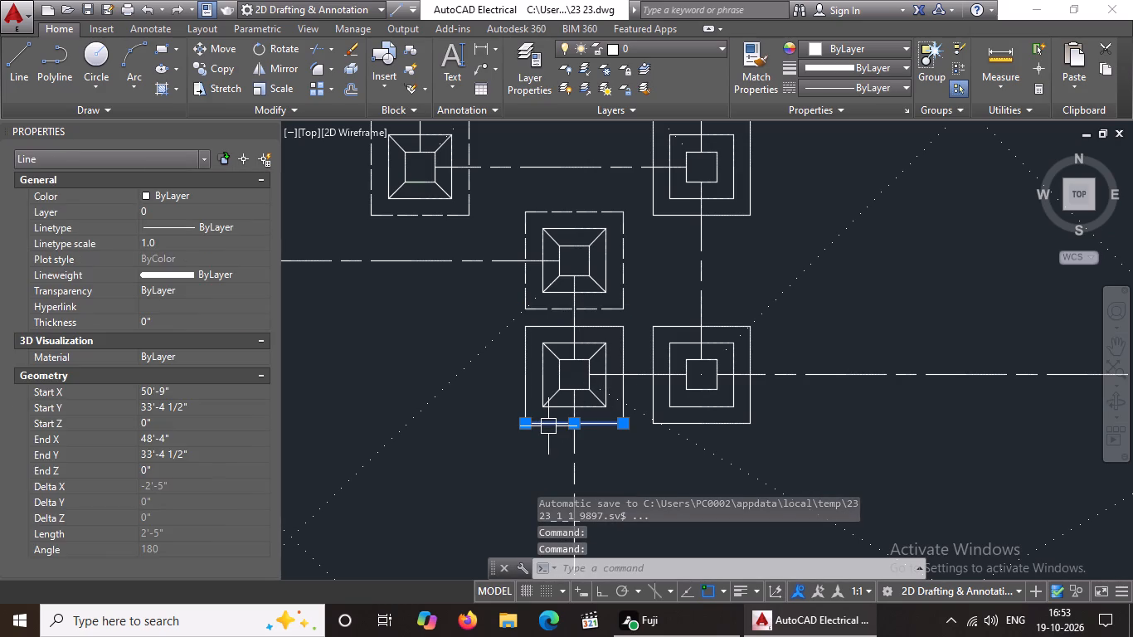
click(850, 81)
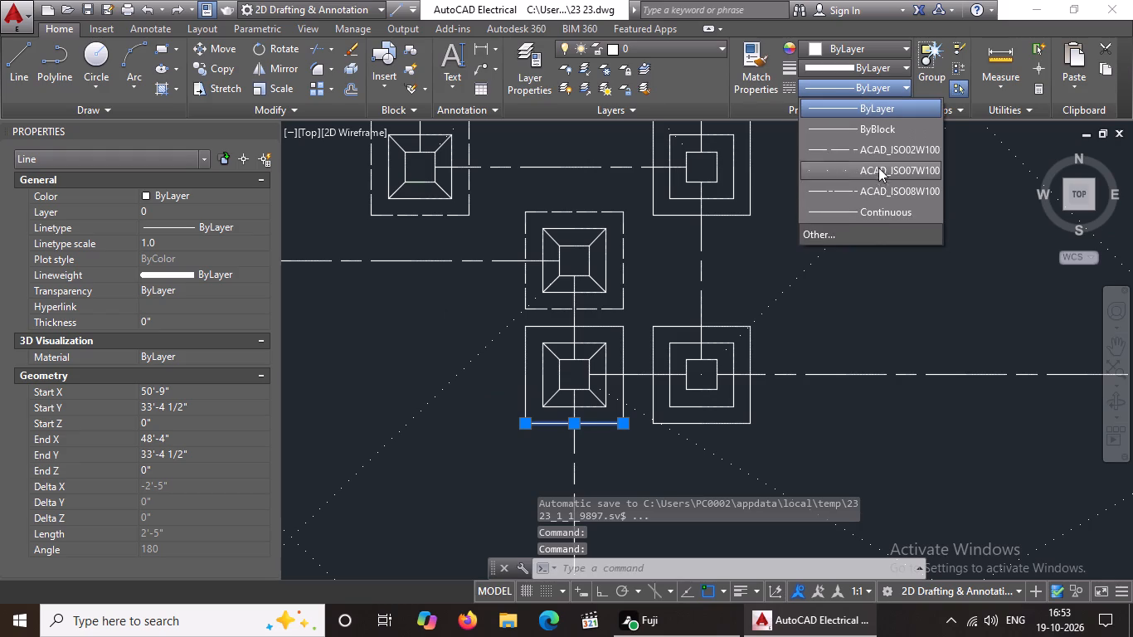
click(874, 148)
click(202, 236)
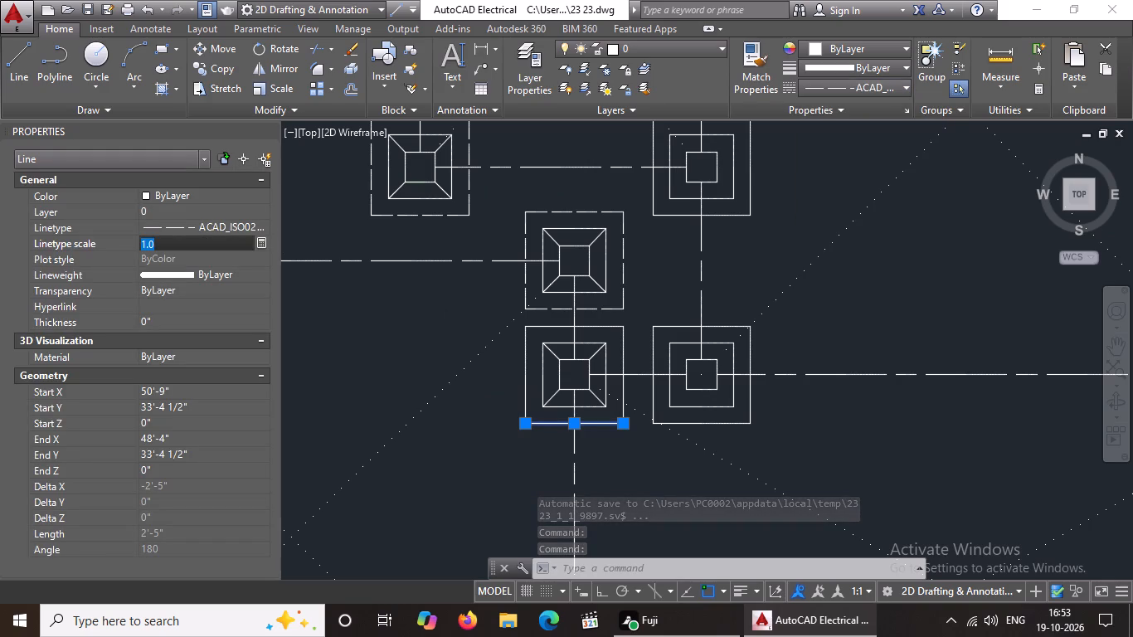
key(BackSpace)
key(BackSpace)
key(BackSpace)
key(BackSpace)
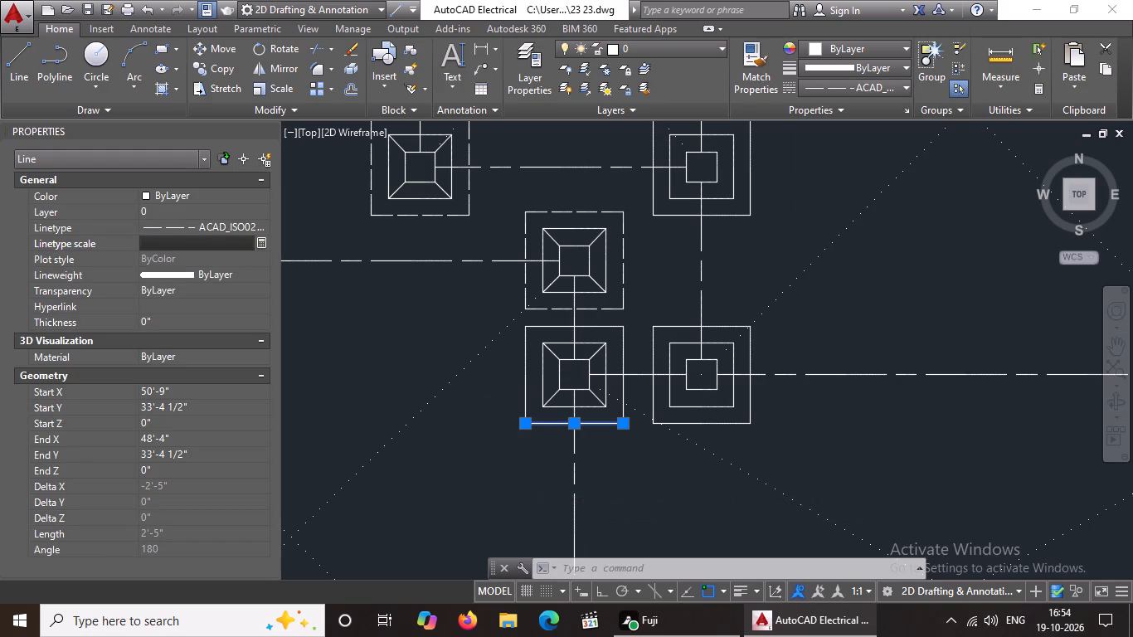
text(0.5)
key(Return)
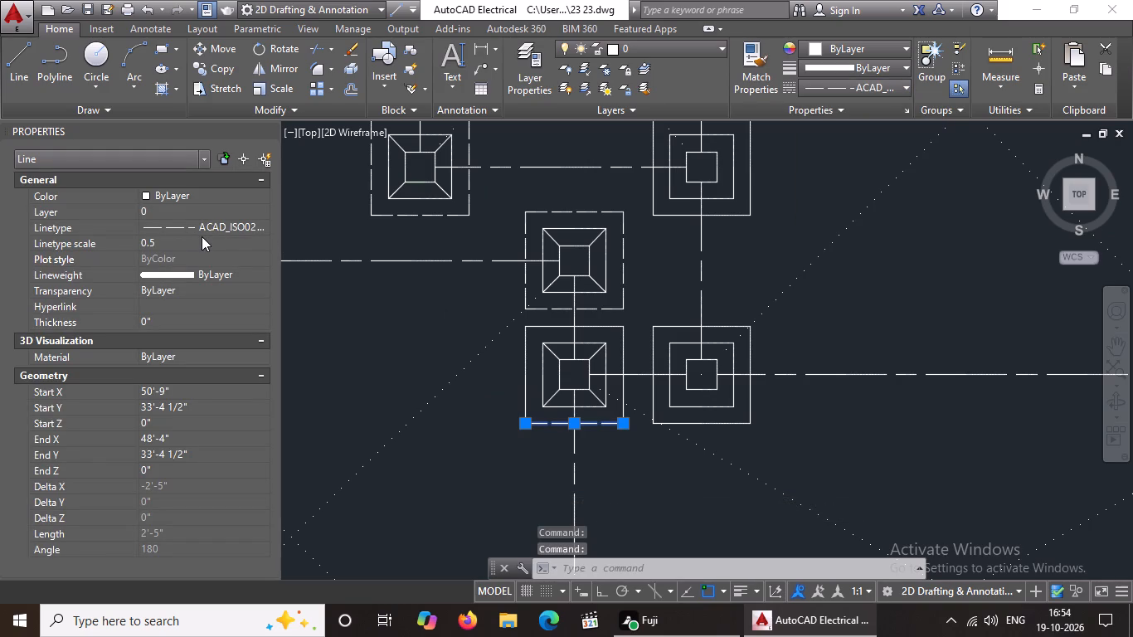
Set the left edge of that lower footing's outer square to linetype ACAD_ISO02W100 with linetype scale 0.5.
click(524, 372)
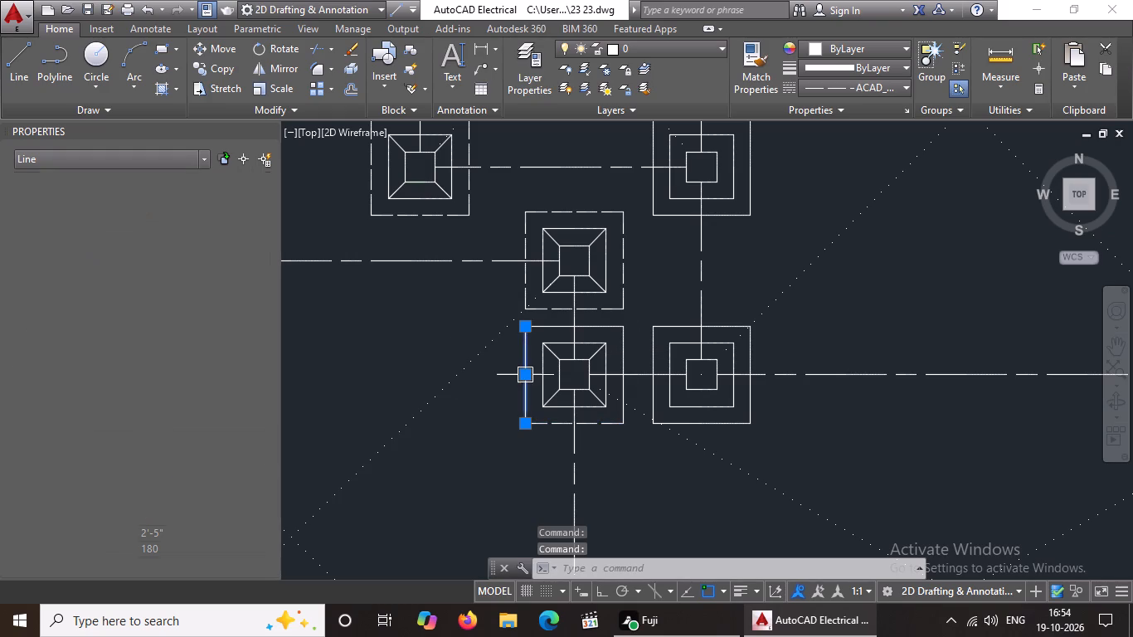
click(829, 79)
click(847, 150)
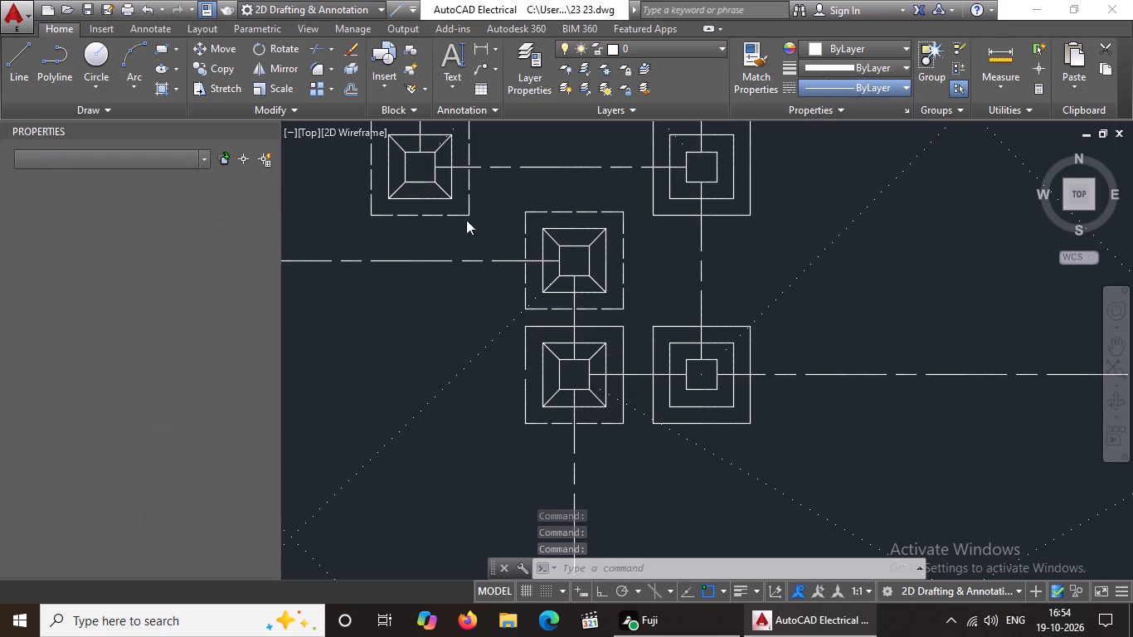
click(182, 240)
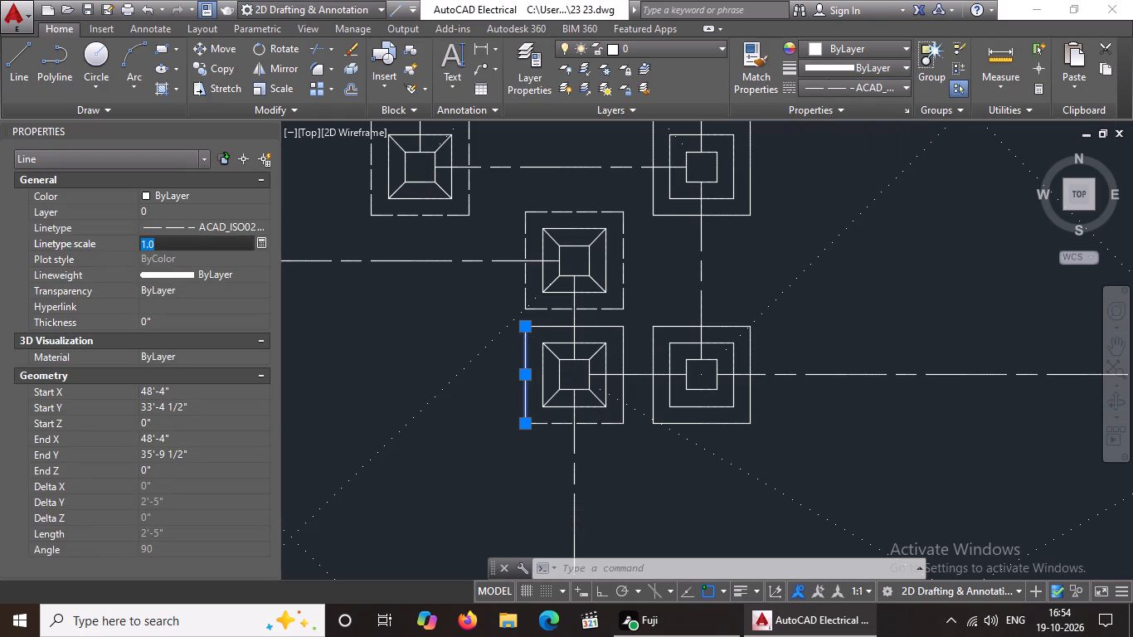
key(BackSpace)
key(BackSpace)
key(BackSpace)
key(BackSpace)
key(BackSpace)
text(0.5)
key(Return)
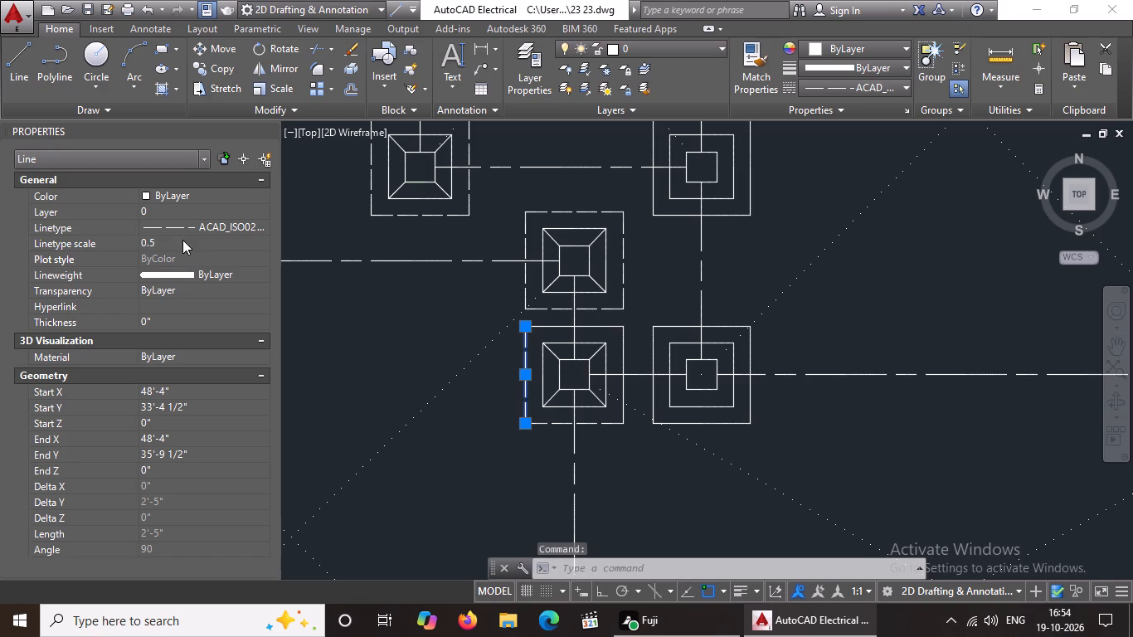
Set the right edge of the lower footing's outer square to linetype ACAD_ISO02W100 with linetype scale 0.5.
click(615, 330)
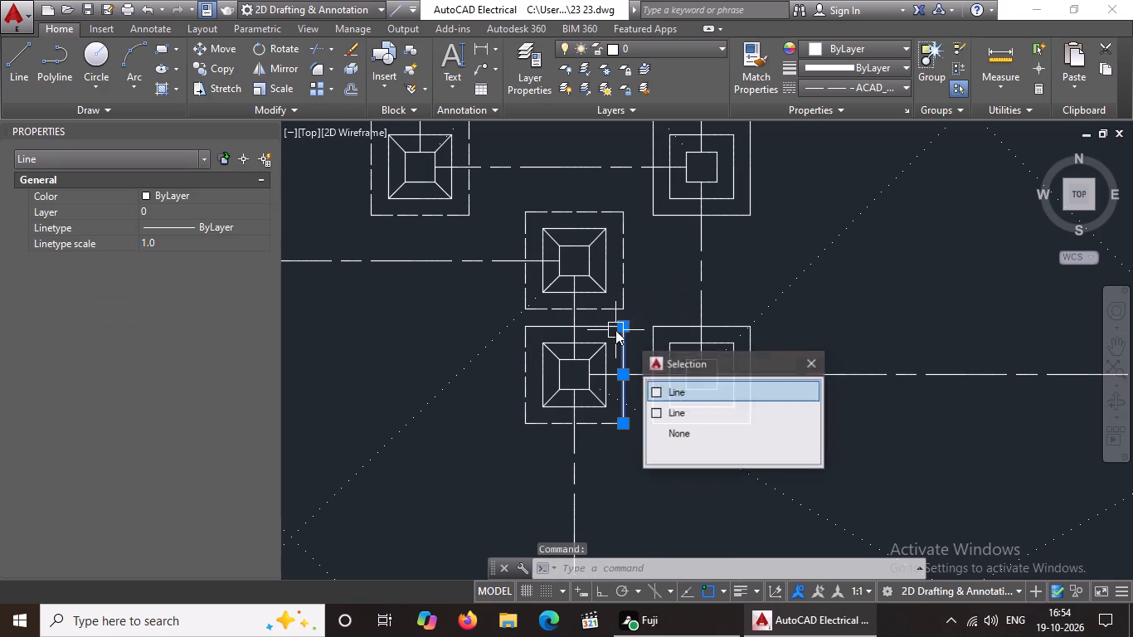
click(678, 396)
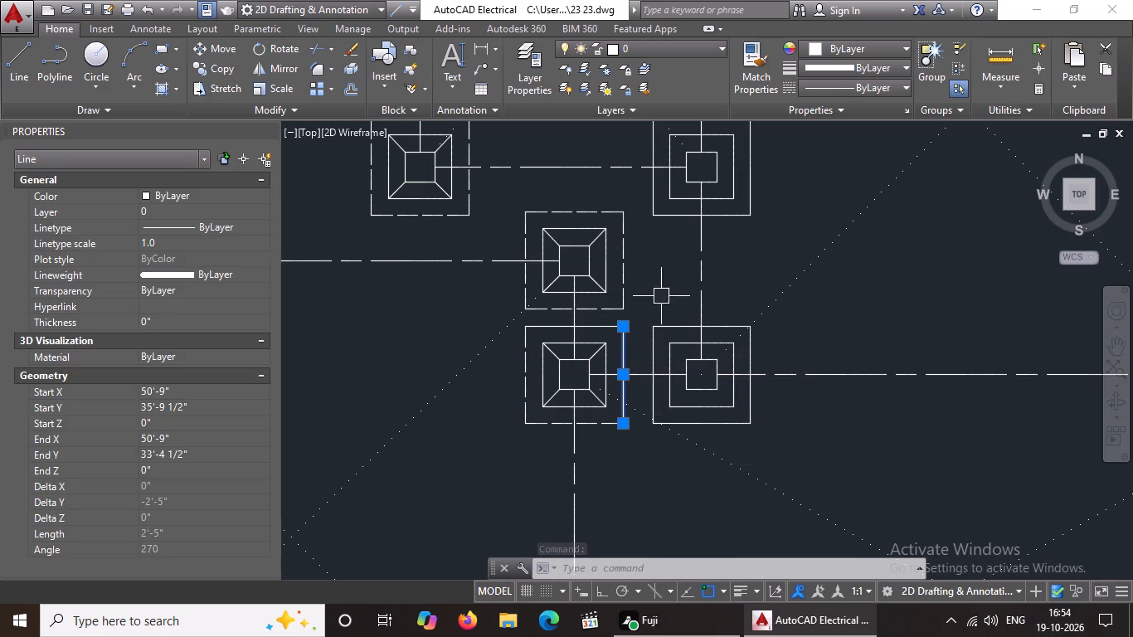
click(815, 84)
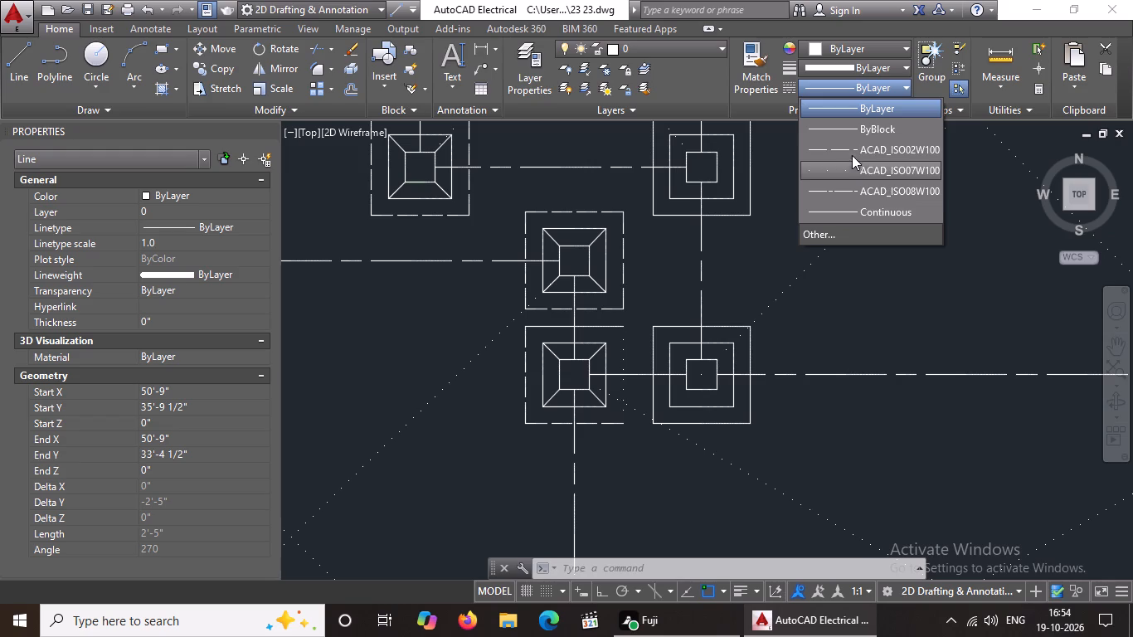
click(851, 149)
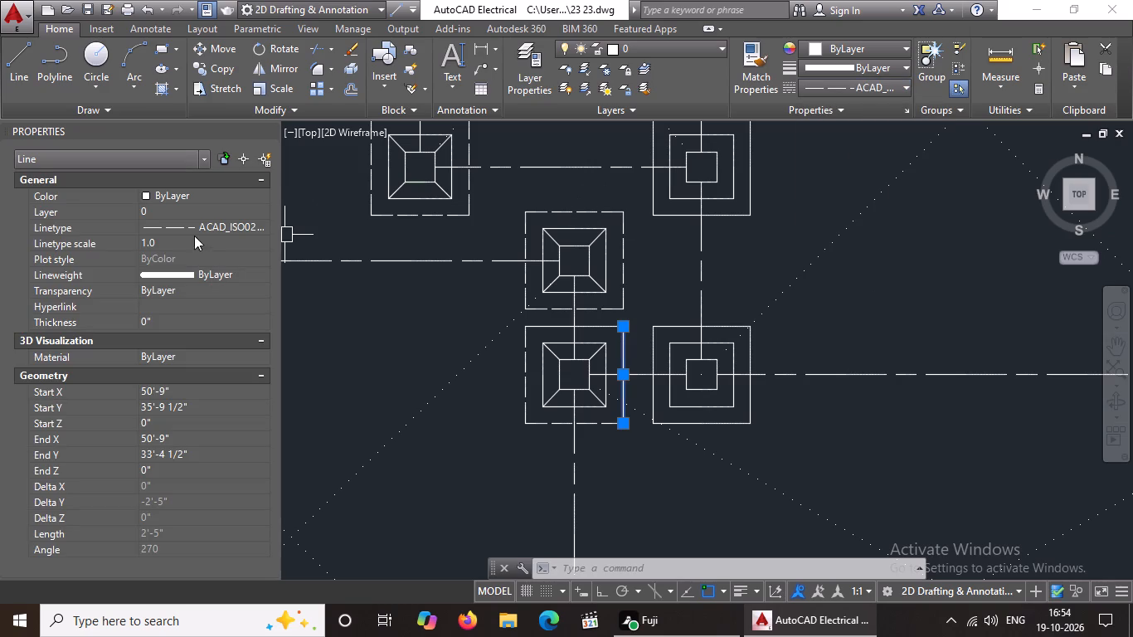
click(194, 236)
key(BackSpace)
key(BackSpace)
key(BackSpace)
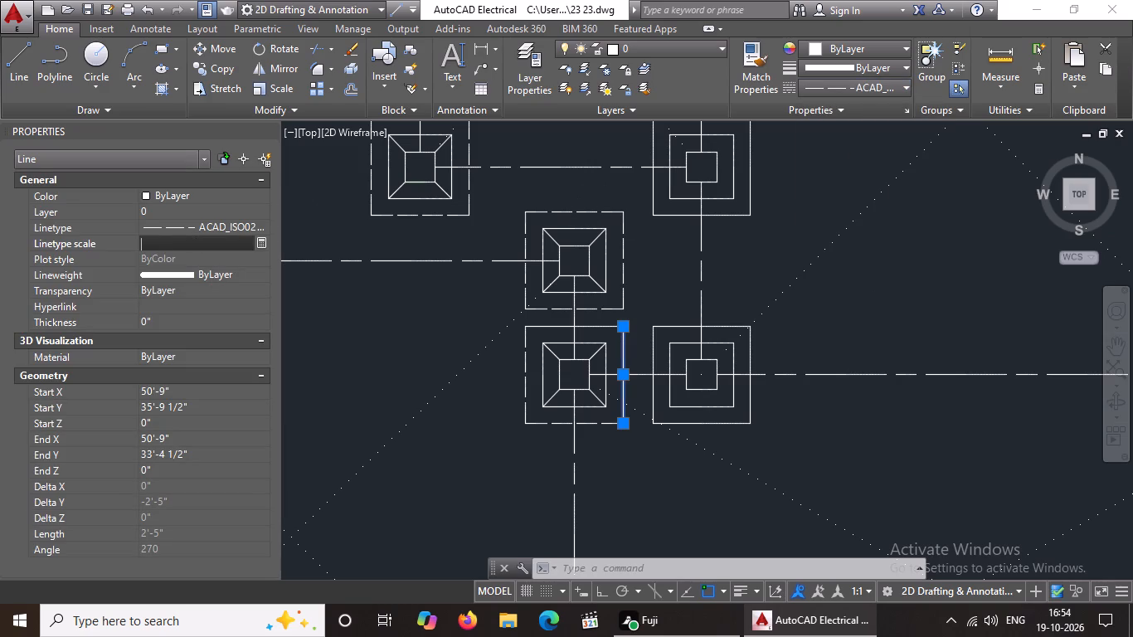
text(0.5)
key(Return)
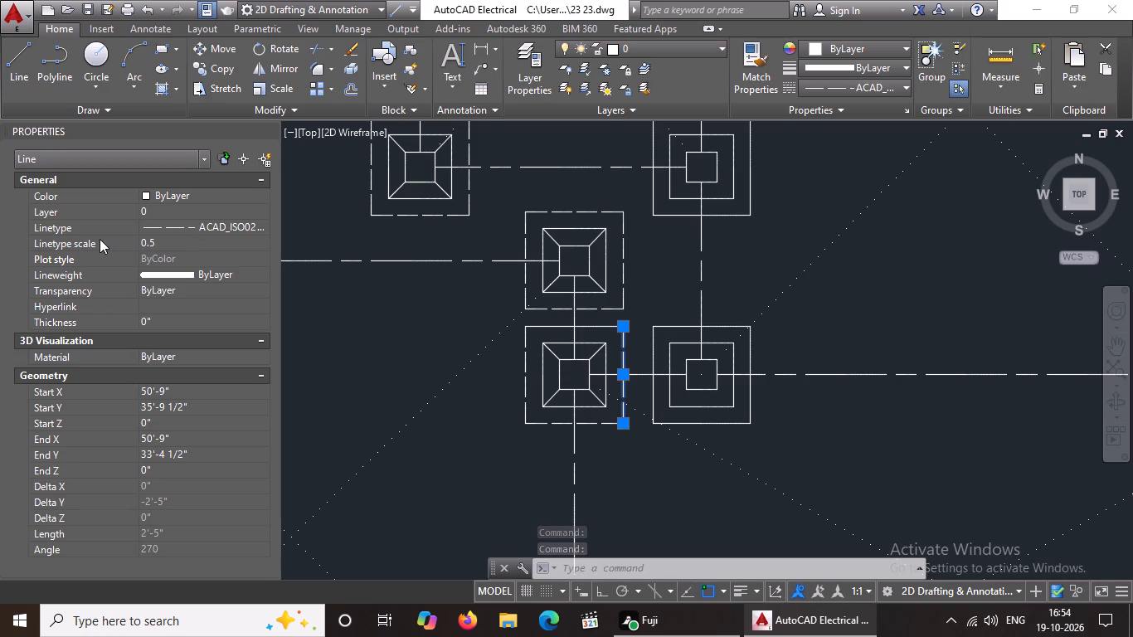
Set the top edge of the lower footing's outer square to linetype ACAD_ISO02W100 with linetype scale 0.5.
click(592, 328)
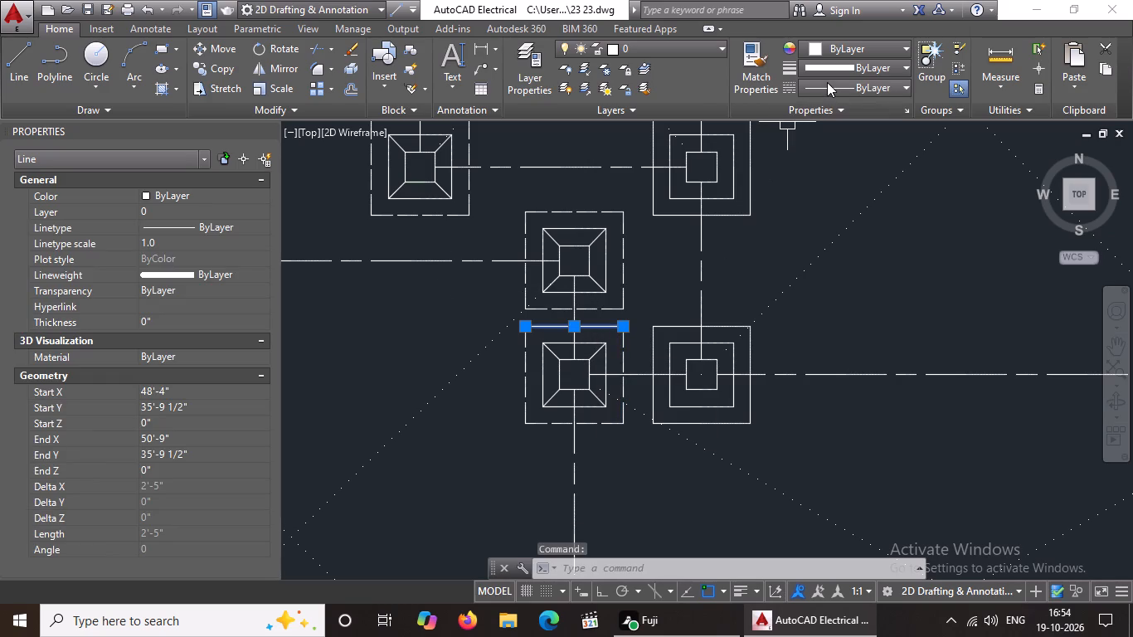
click(827, 84)
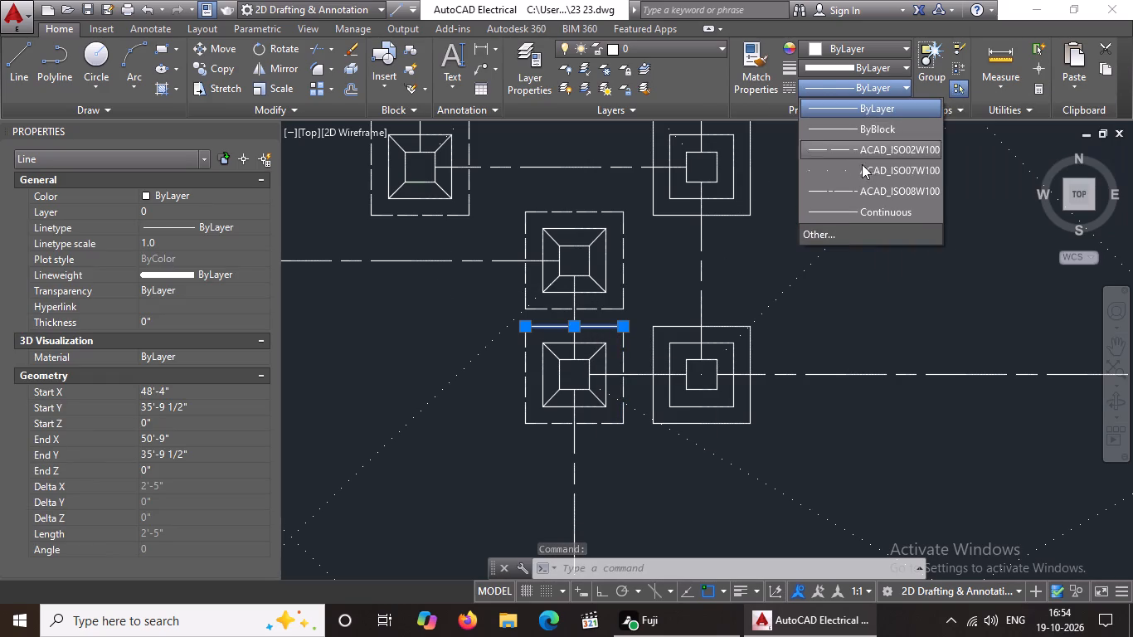
click(863, 151)
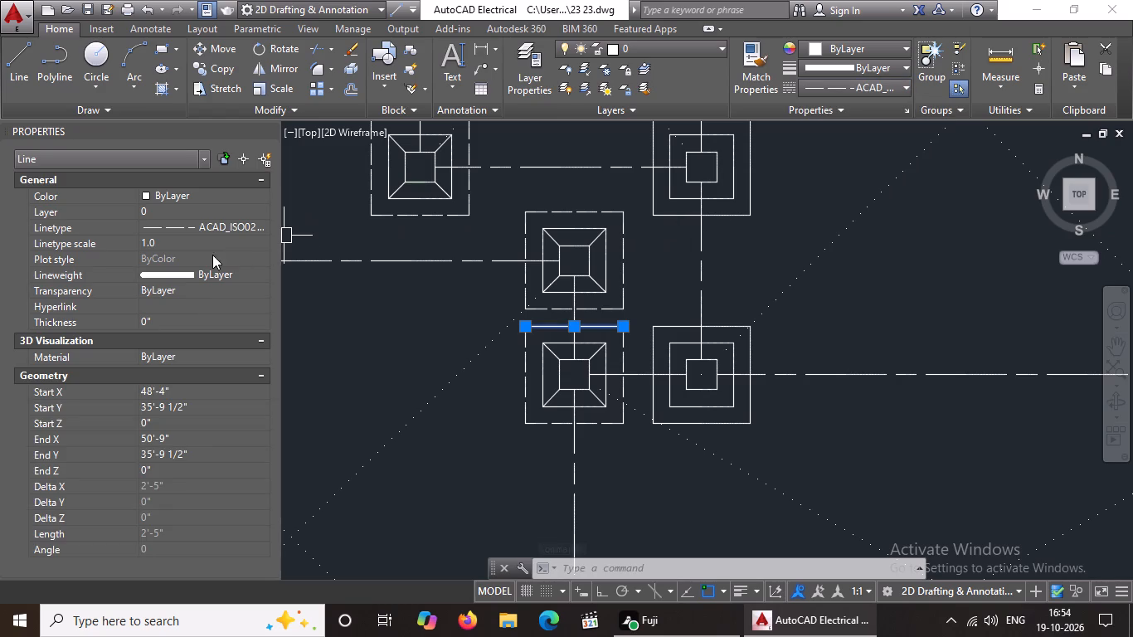
click(171, 241)
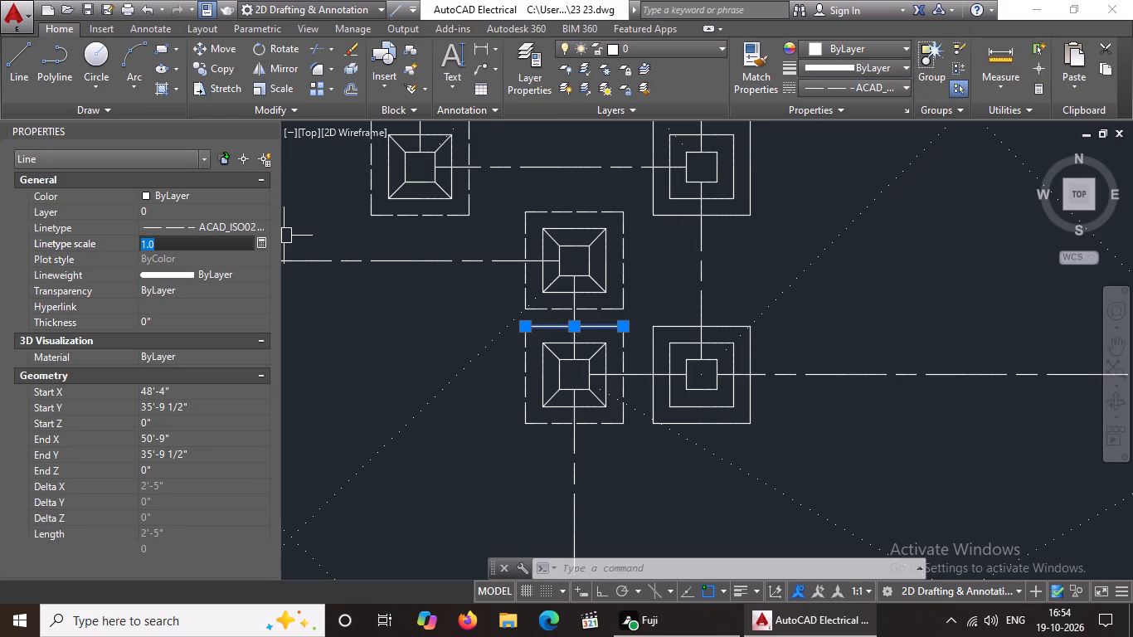
key(BackSpace)
key(BackSpace)
key(BackSpace)
key(BackSpace)
key(BackSpace)
text(0.5)
key(Return)
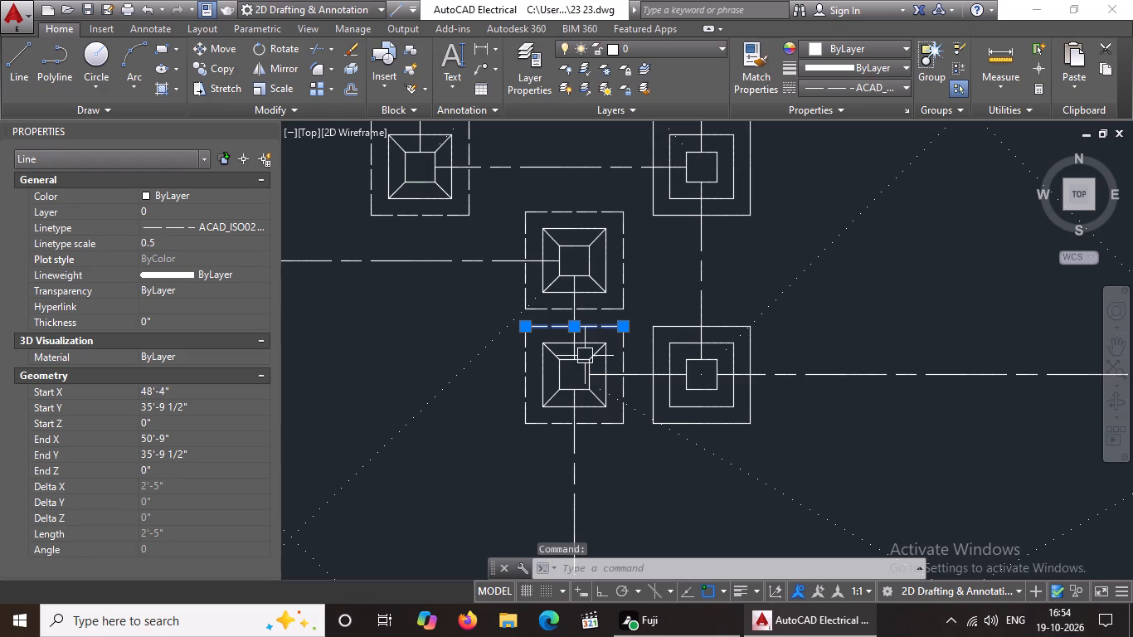
scroll(585, 356, down, 4)
scroll(611, 357, up, 2)
key(Escape)
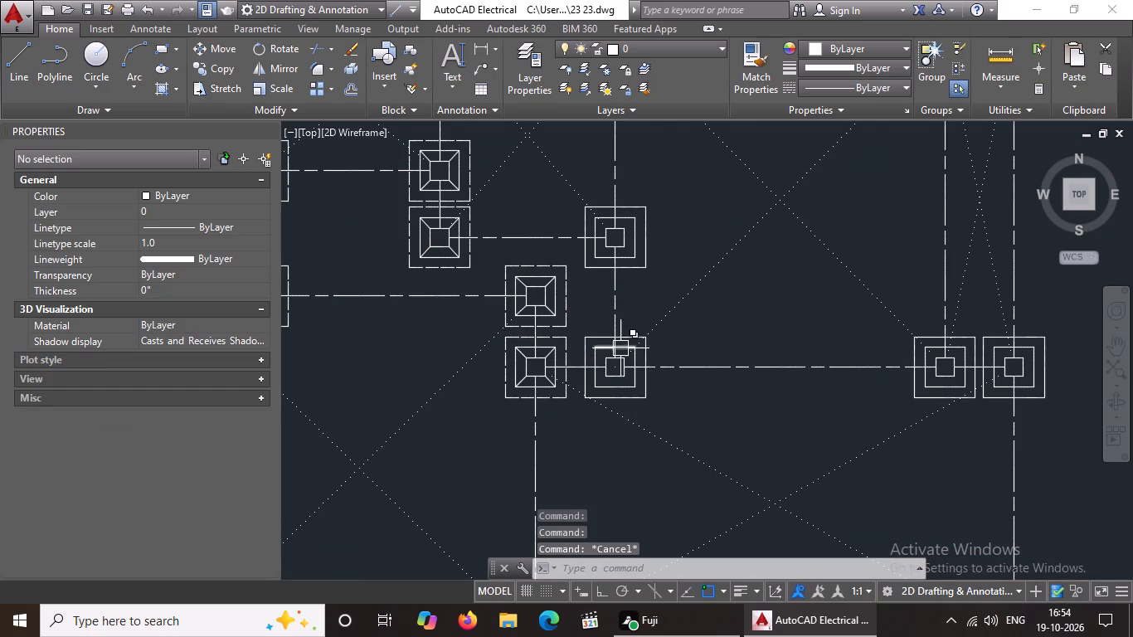
Draw the lower-left diagonal from the middle square's corner to the column corner on the neighbouring footing to the right.
scroll(614, 351, up, 3)
scroll(614, 351, down, 4)
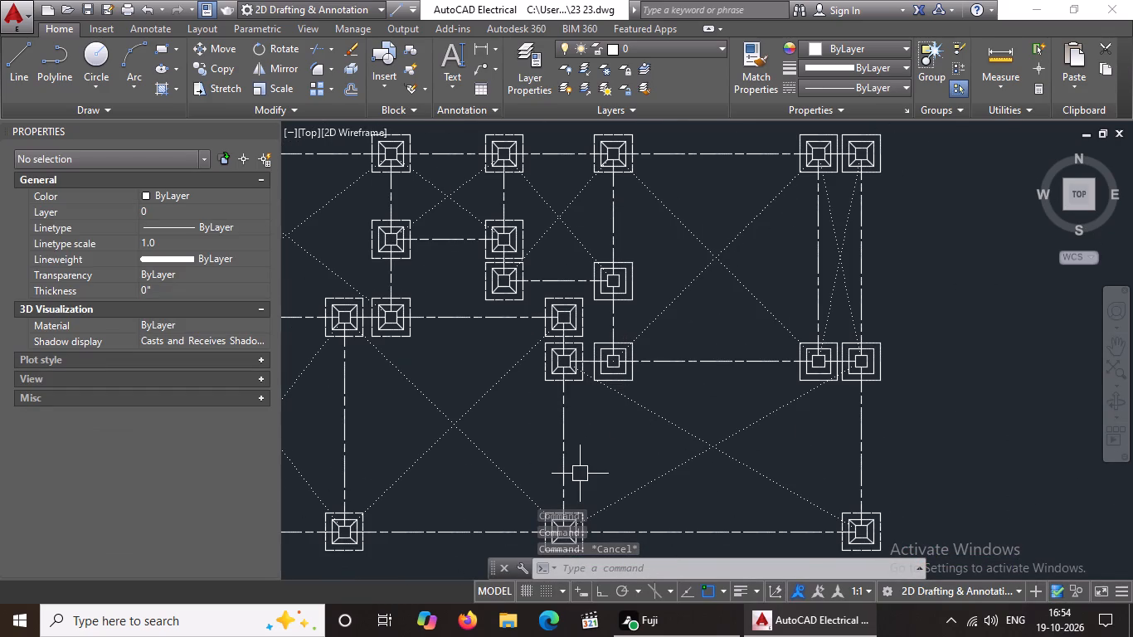
scroll(598, 396, up, 3)
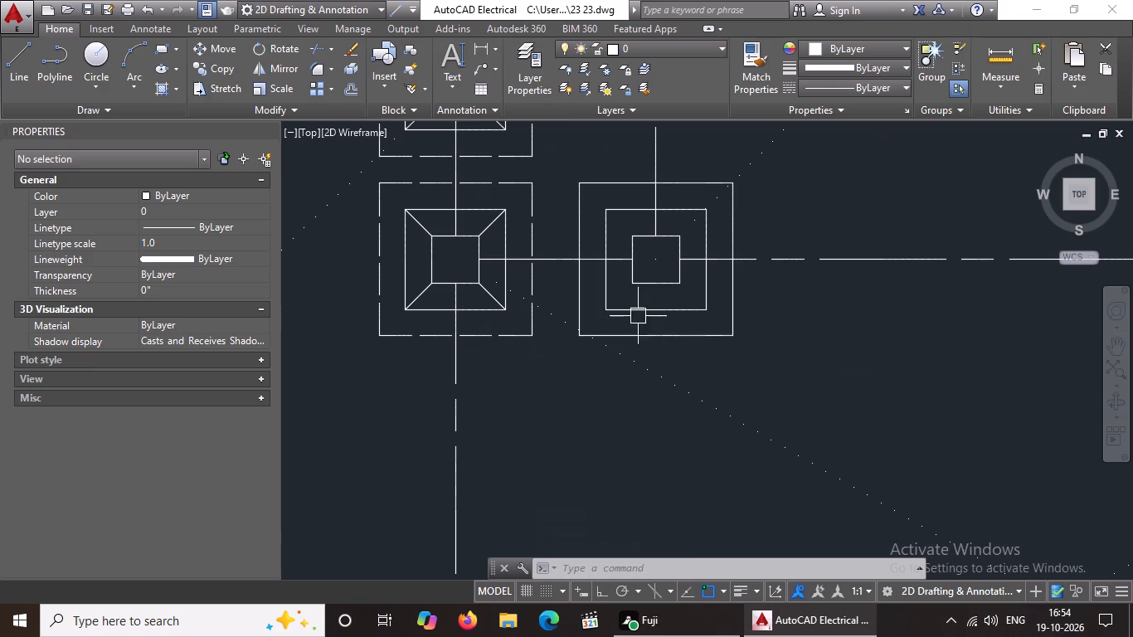
key(Escape)
key(l)
key(Return)
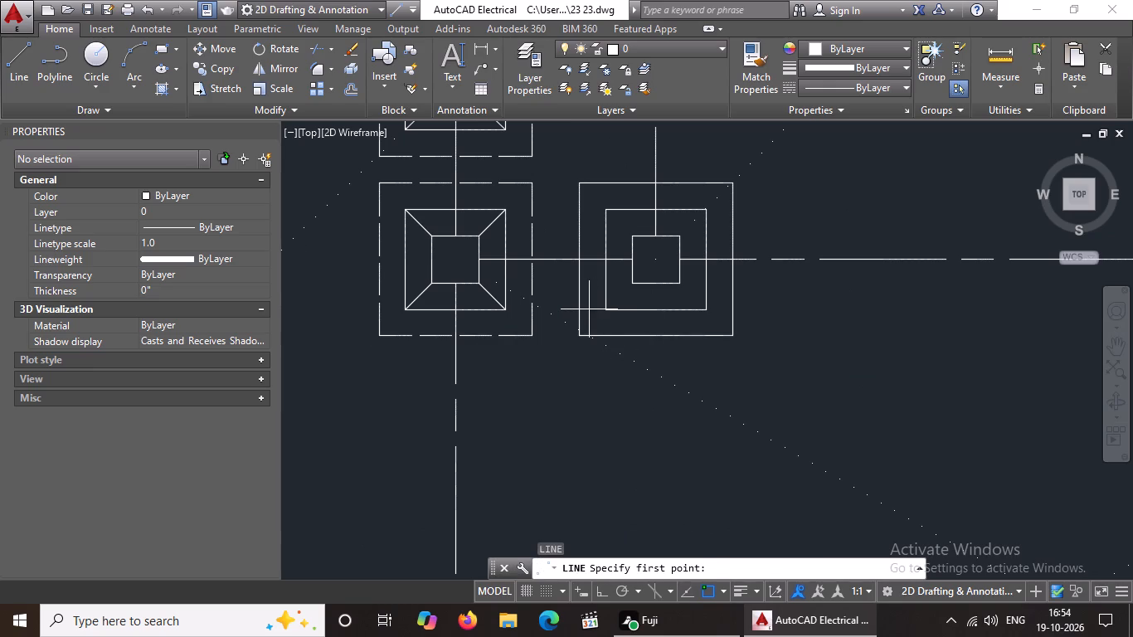
click(602, 313)
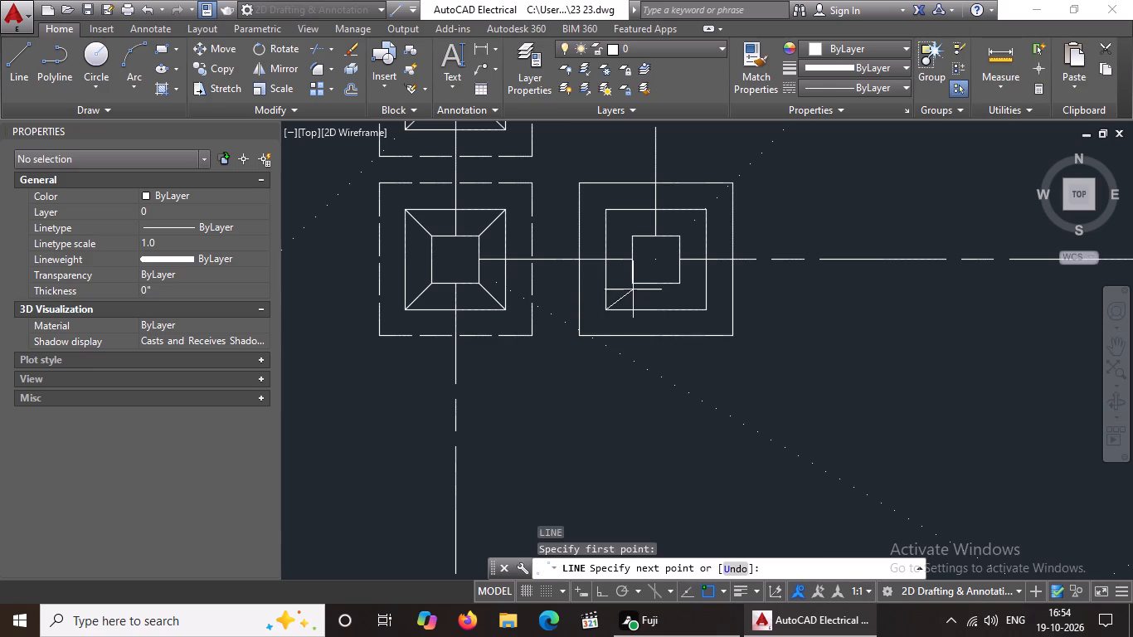
click(633, 283)
key(Escape)
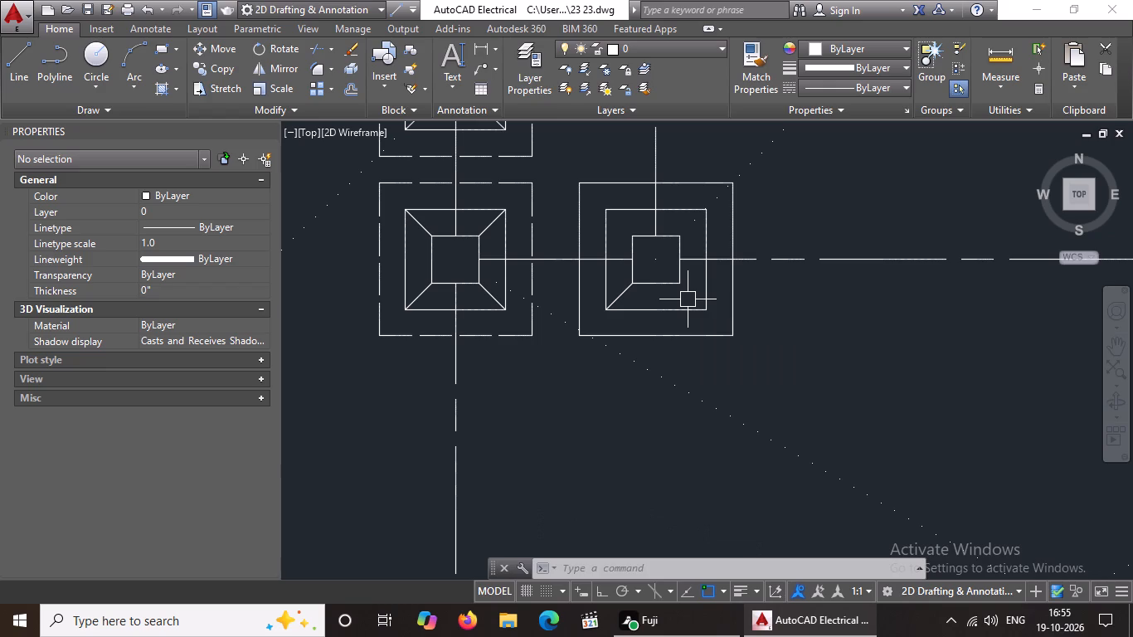
key(Escape)
Draw the upper-left, upper-right and lower-right diagonals between the column corners and middle square corners on the same footing.
key(l)
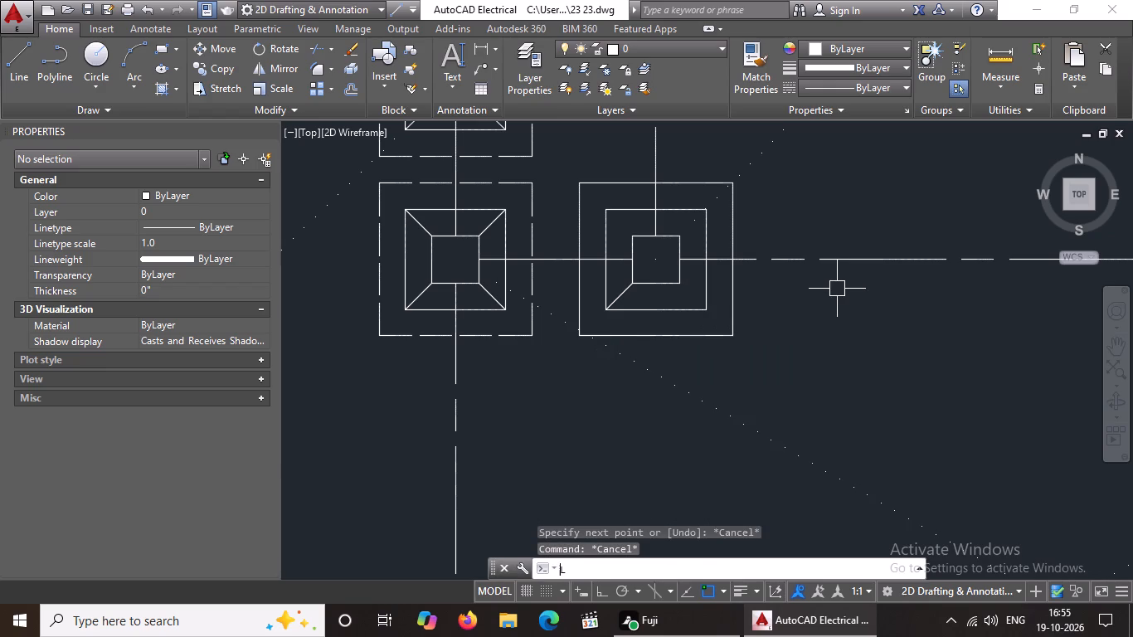
key(Return)
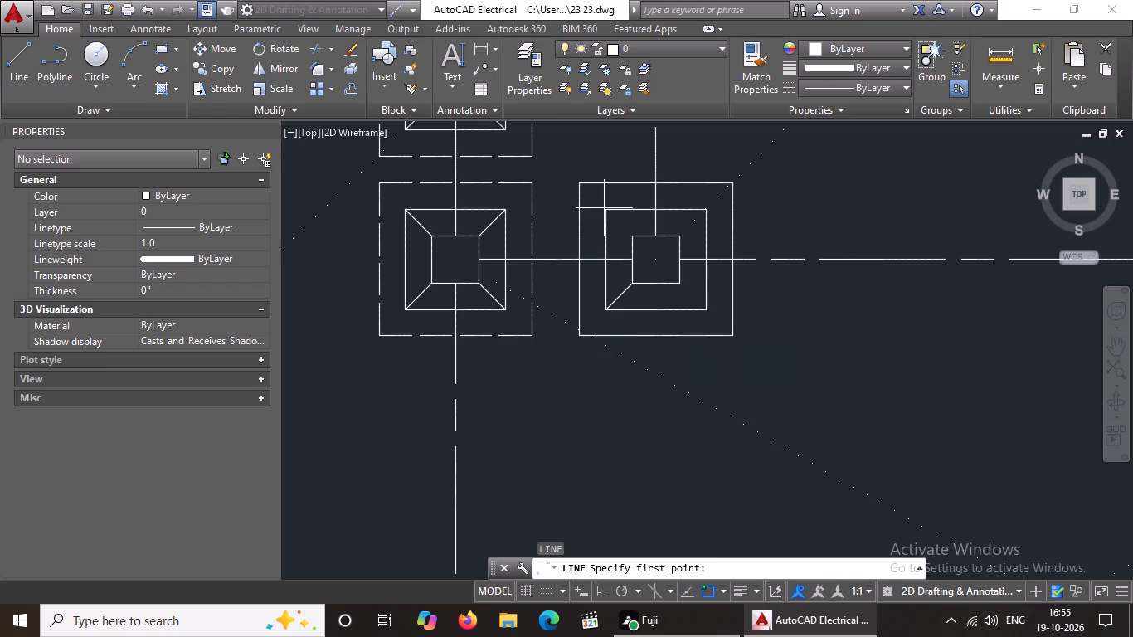
click(610, 216)
click(634, 236)
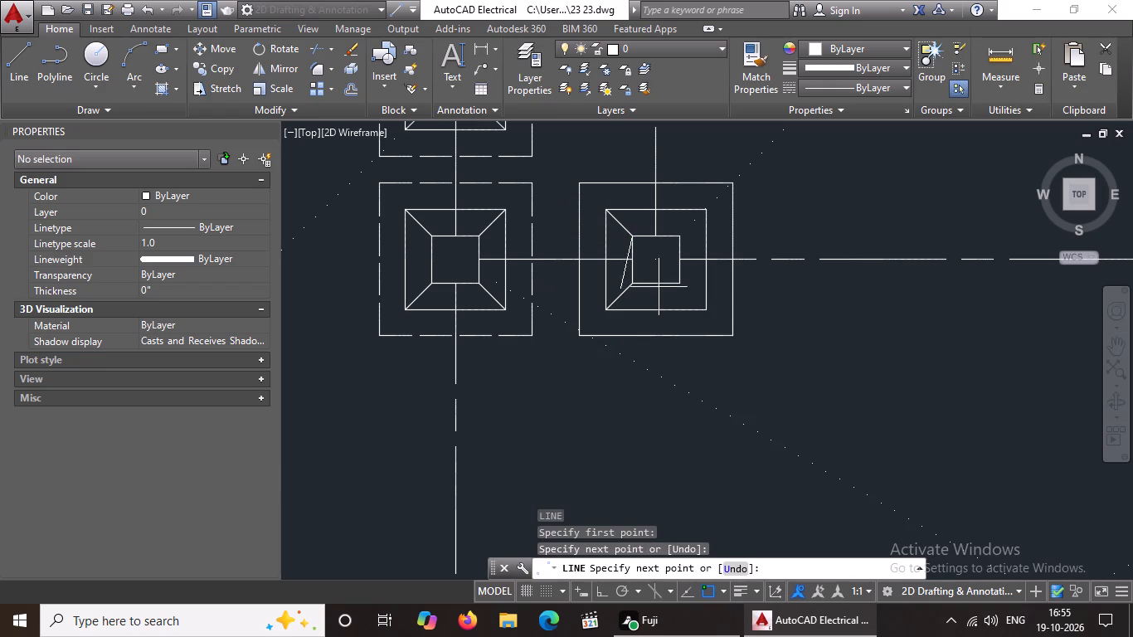
key(Escape)
key(l)
key(Return)
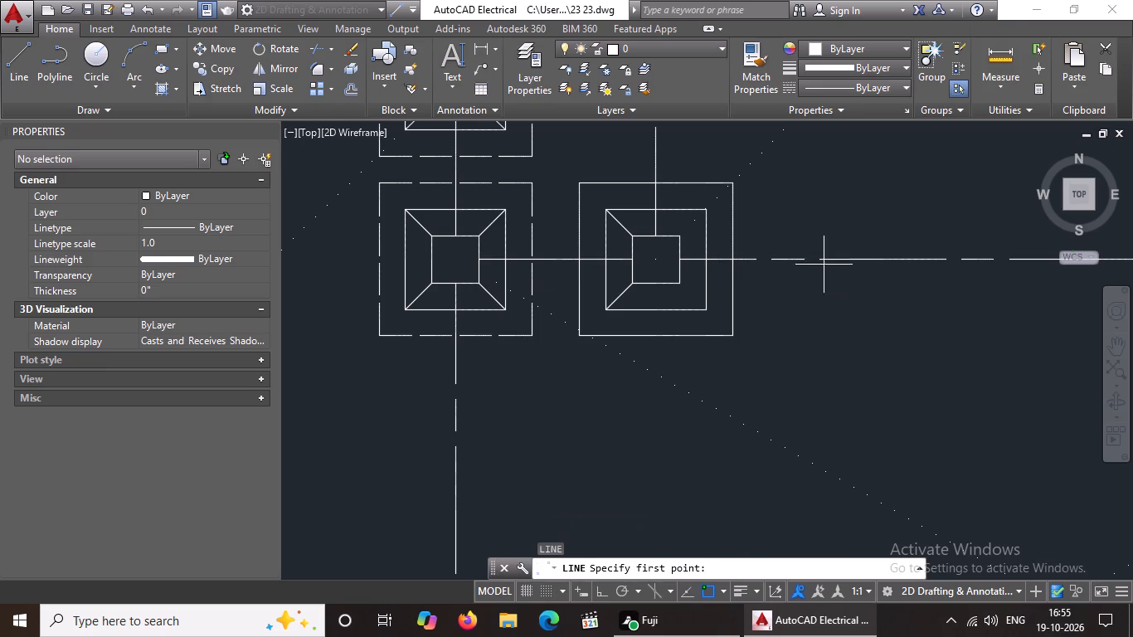
click(678, 236)
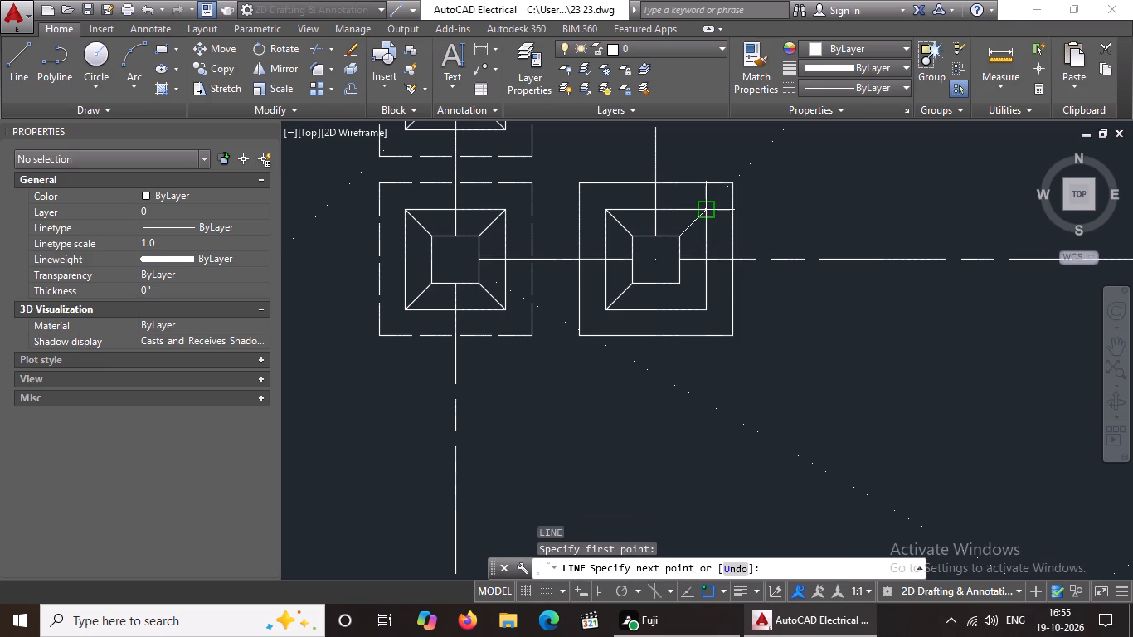
click(706, 210)
key(Escape)
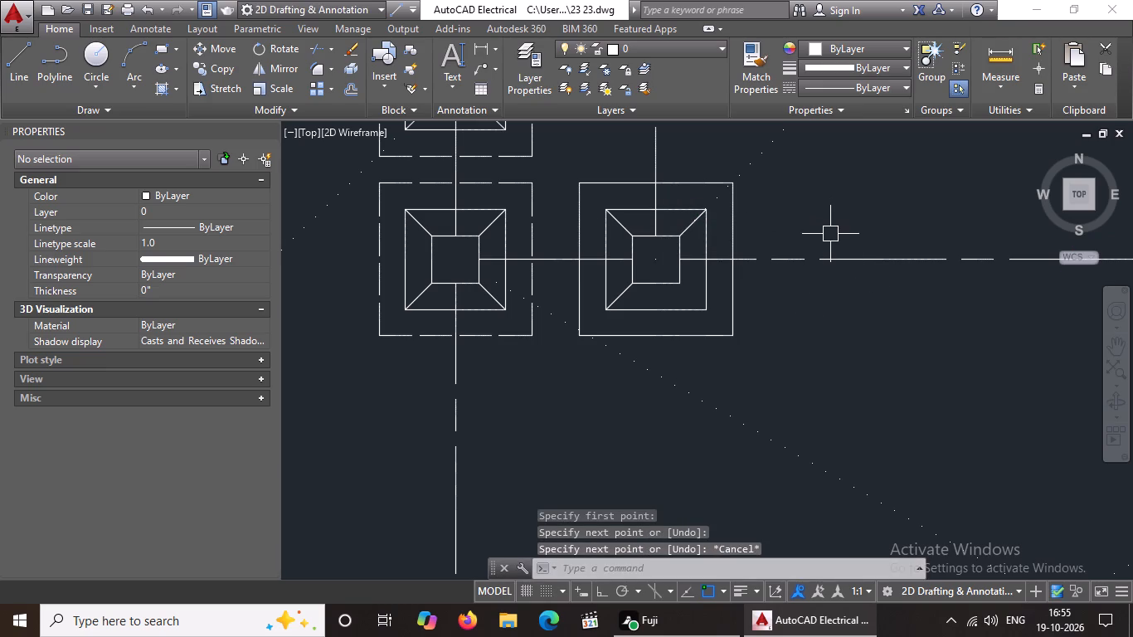
key(l)
key(Return)
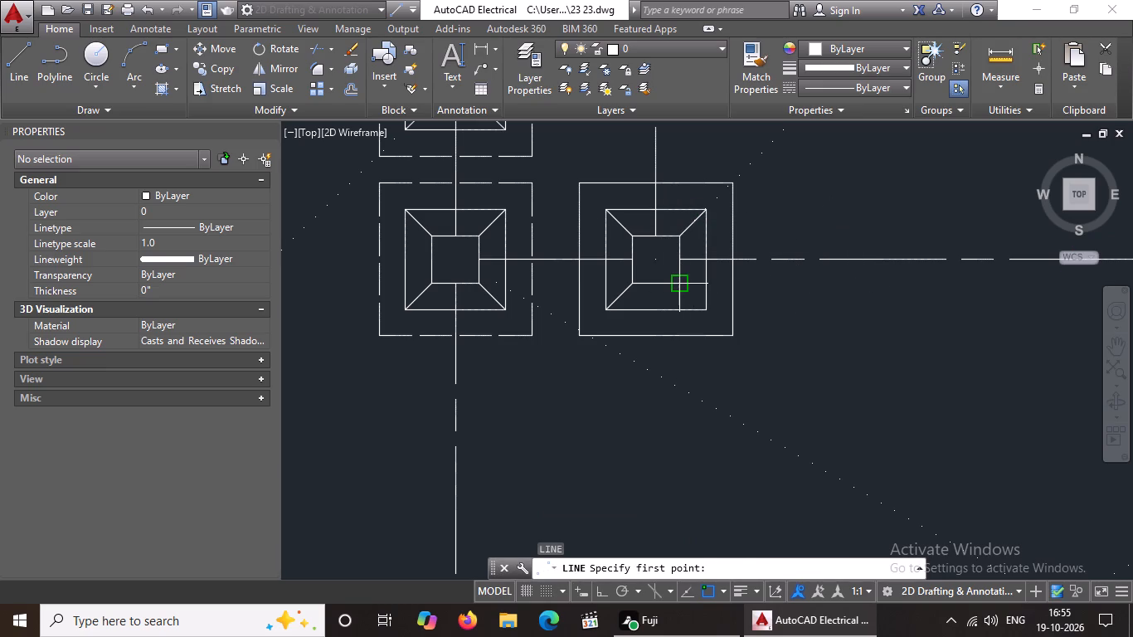
click(678, 278)
click(701, 304)
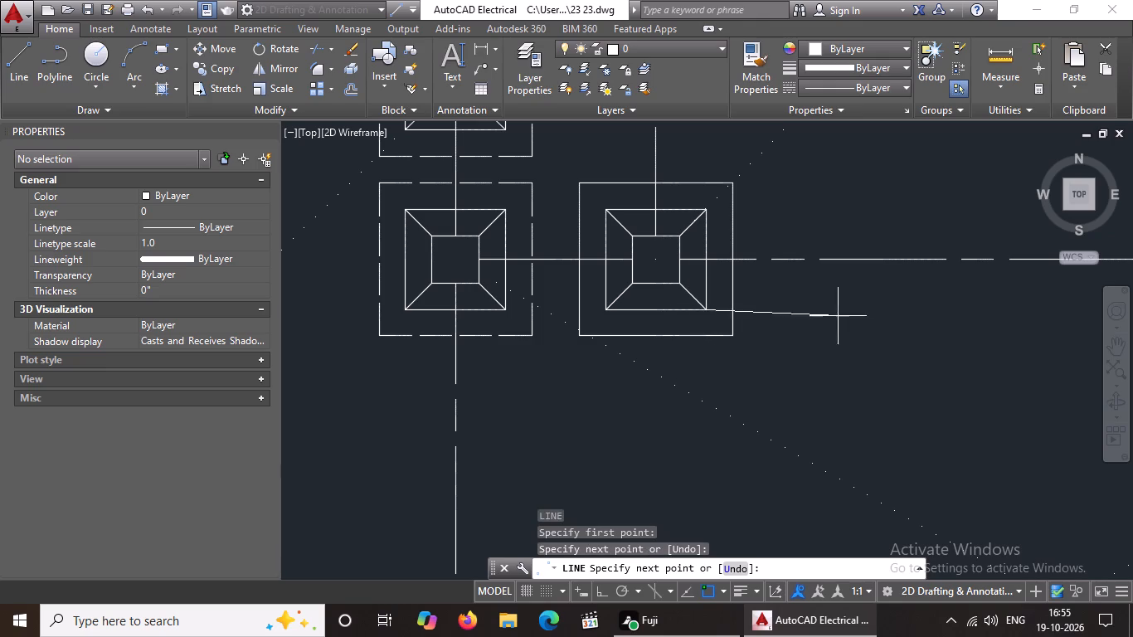
key(Escape)
Set the bottom edge of this footing's outer square to linetype ACAD_ISO02W100 with linetype scale 0.5.
click(664, 337)
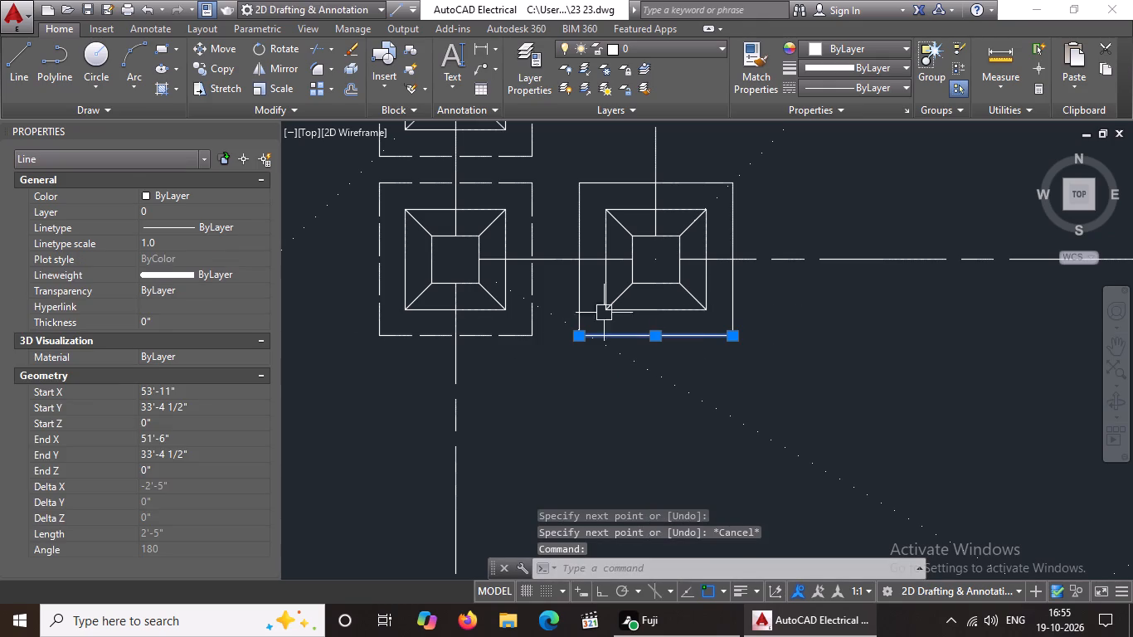
click(828, 83)
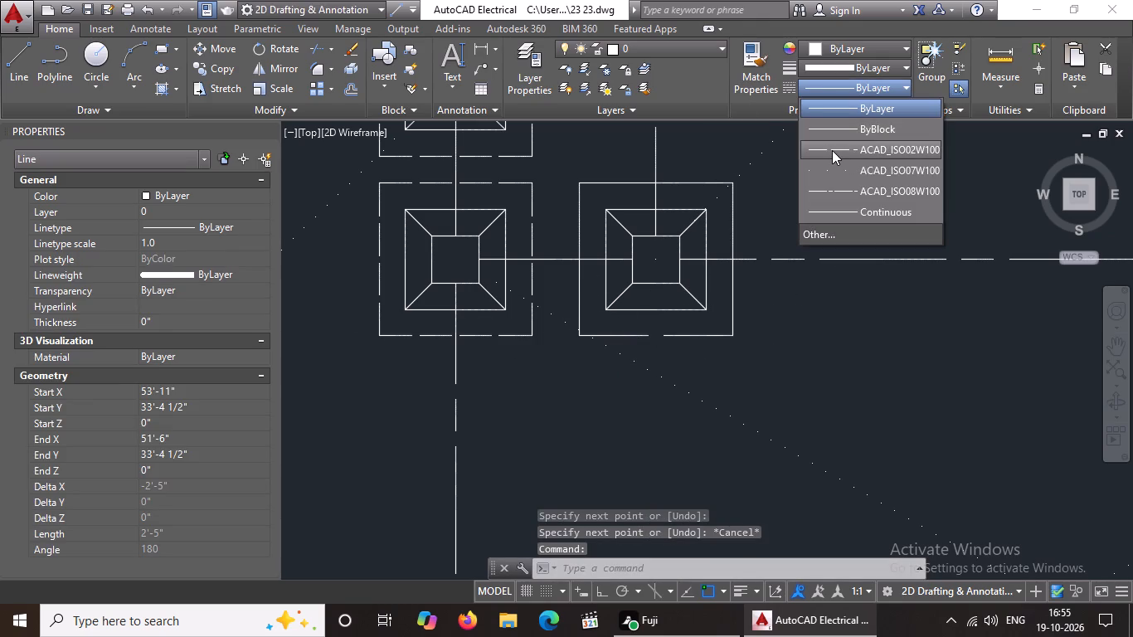
click(833, 148)
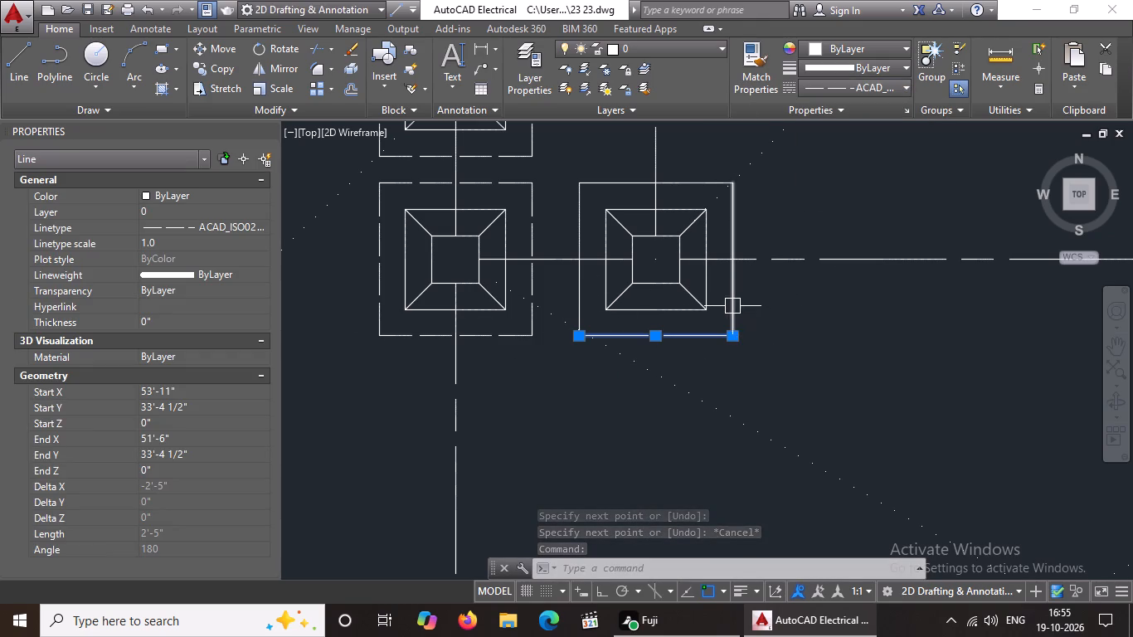
click(190, 242)
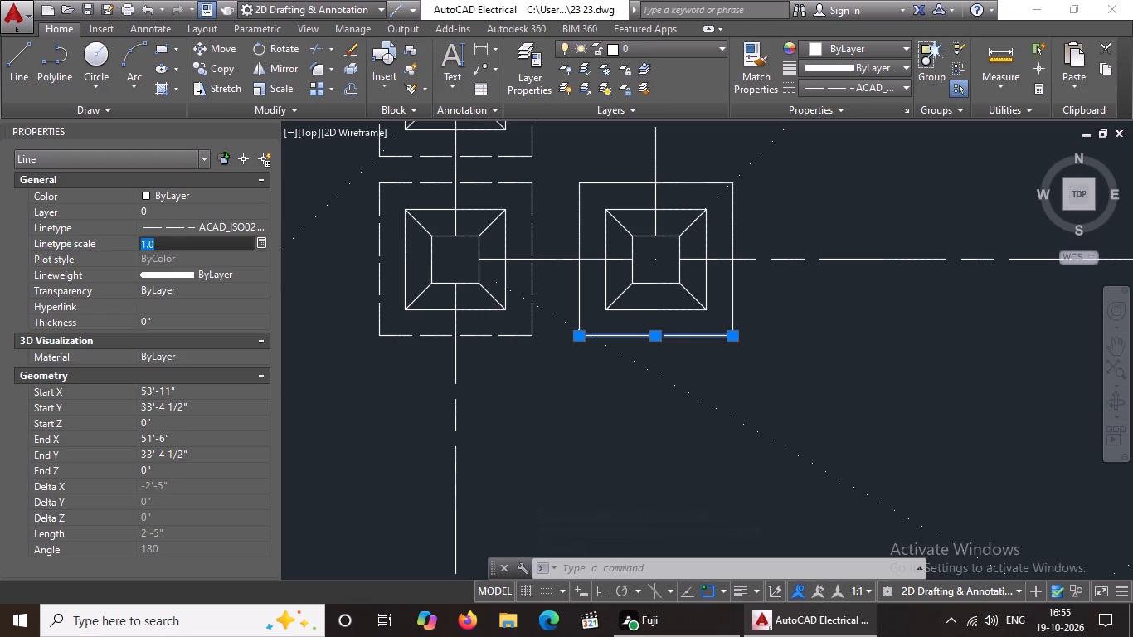
key(BackSpace)
key(BackSpace)
key(BackSpace)
text(0.5)
key(Return)
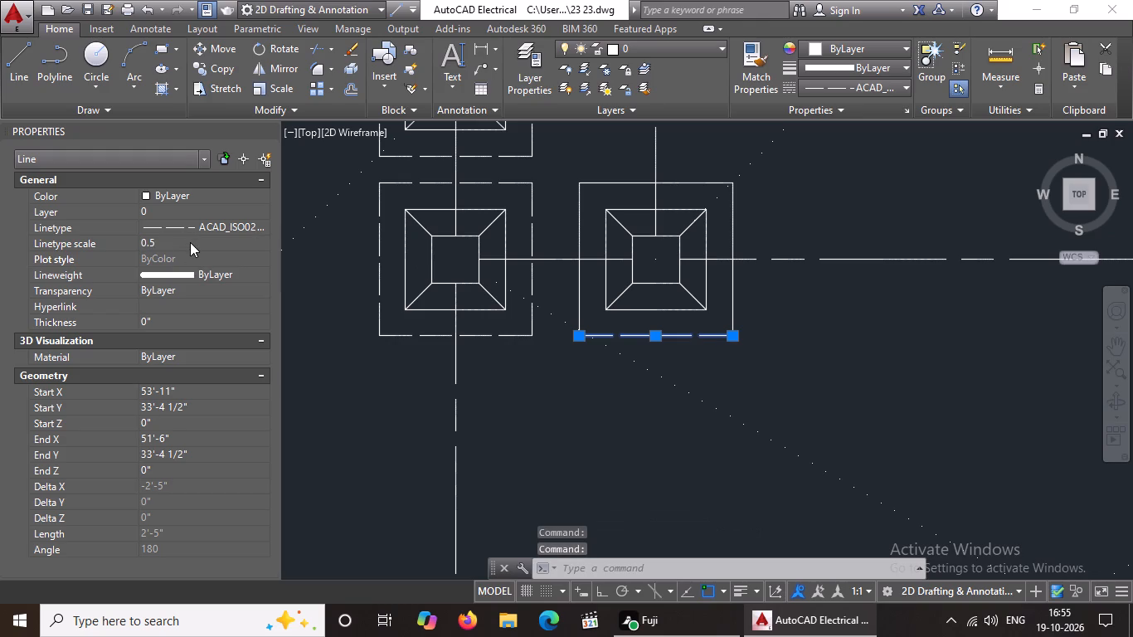
Set the right edge of this footing's outer square to linetype ACAD_ISO02W100 with linetype scale 0.5.
click(732, 297)
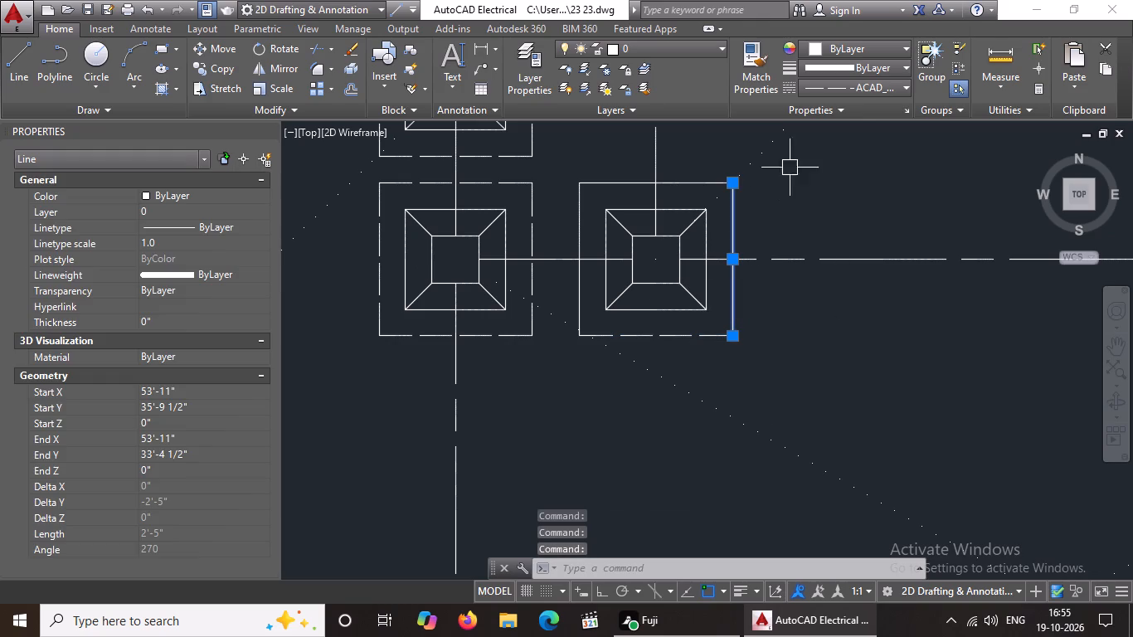
click(853, 81)
click(855, 149)
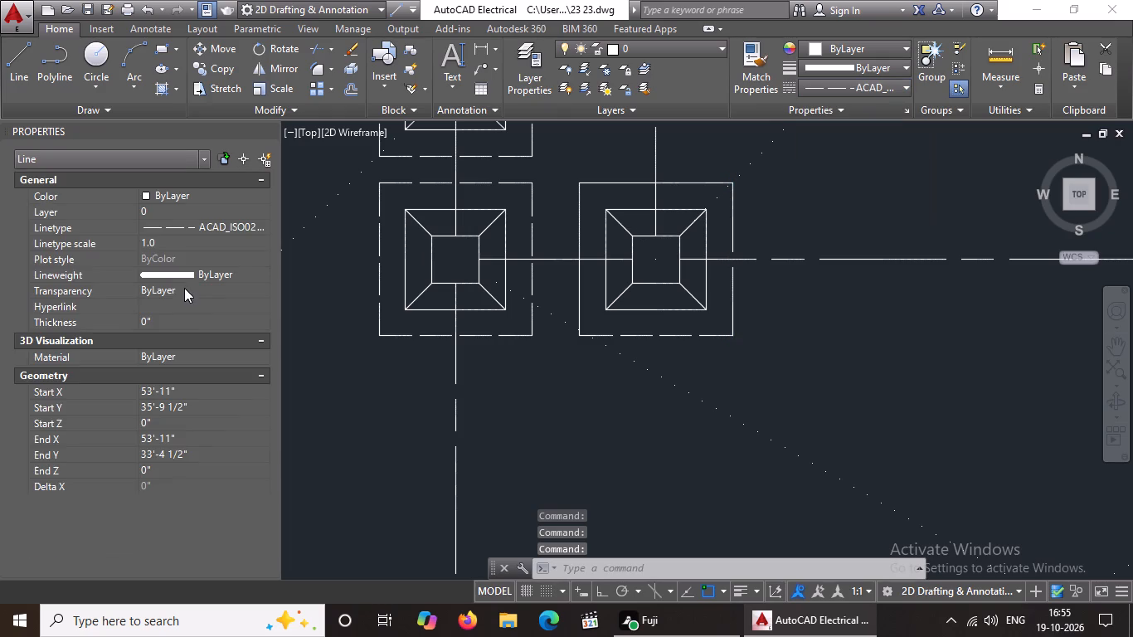
click(185, 238)
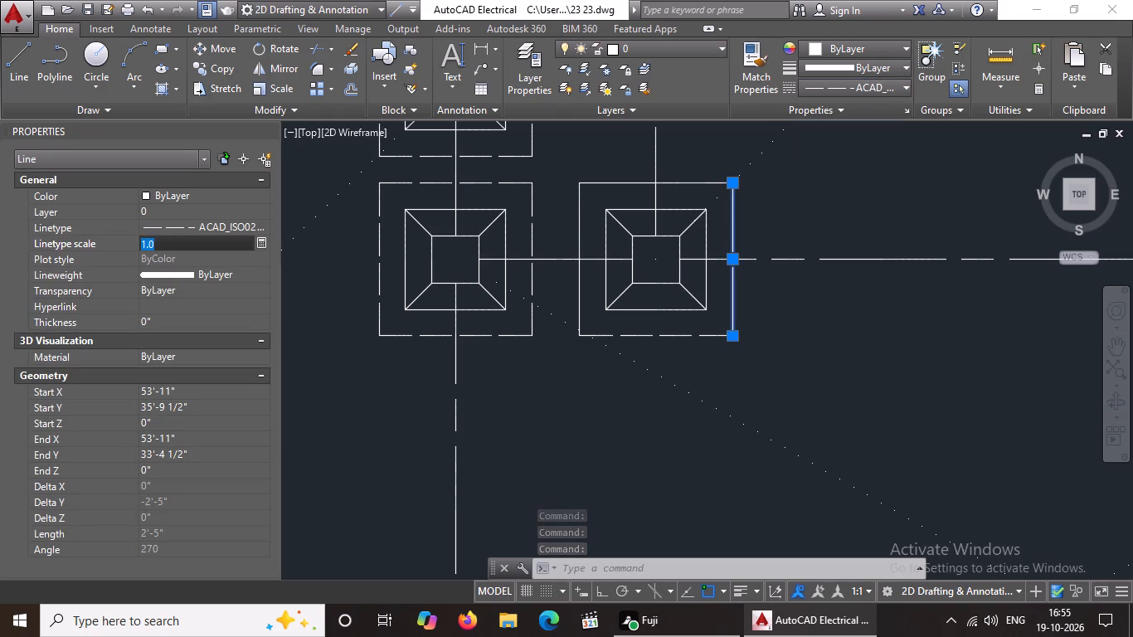
key(BackSpace)
key(BackSpace)
key(BackSpace)
text(0.5)
key(Return)
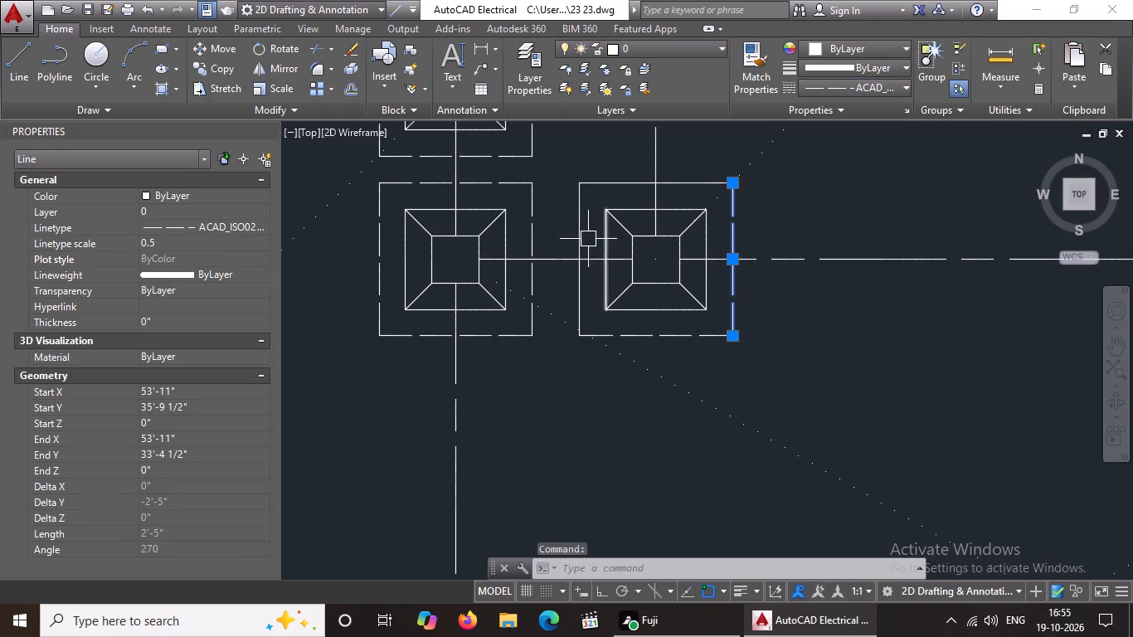
Set the left edge of this footing's outer square to linetype ACAD_ISO02W100 with linetype scale 0.5.
click(576, 227)
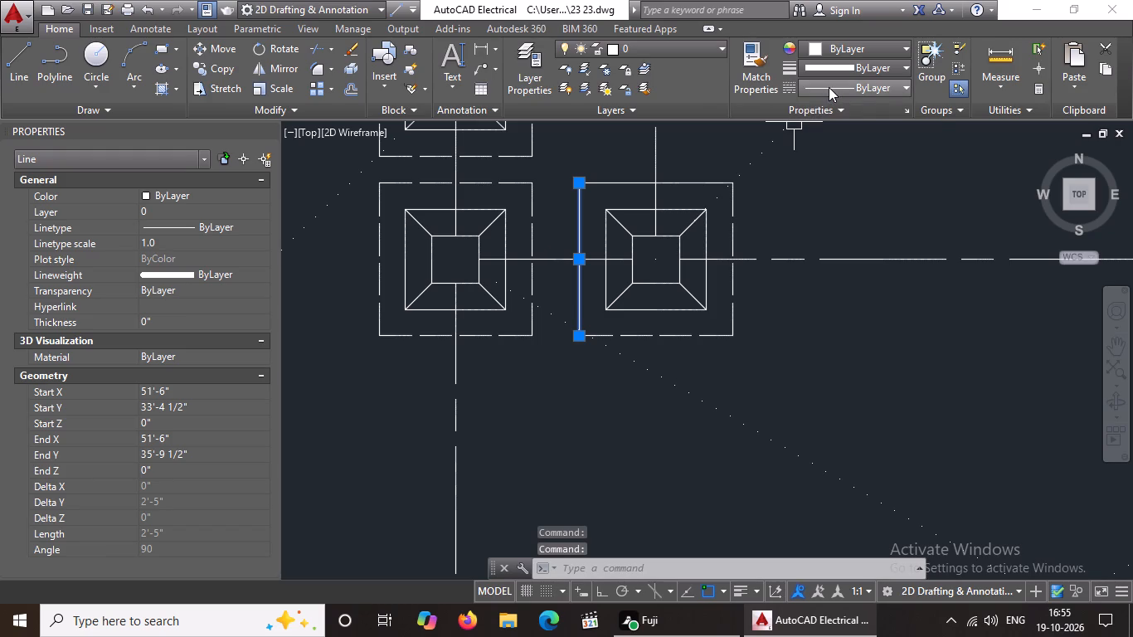
click(829, 87)
click(834, 141)
click(209, 240)
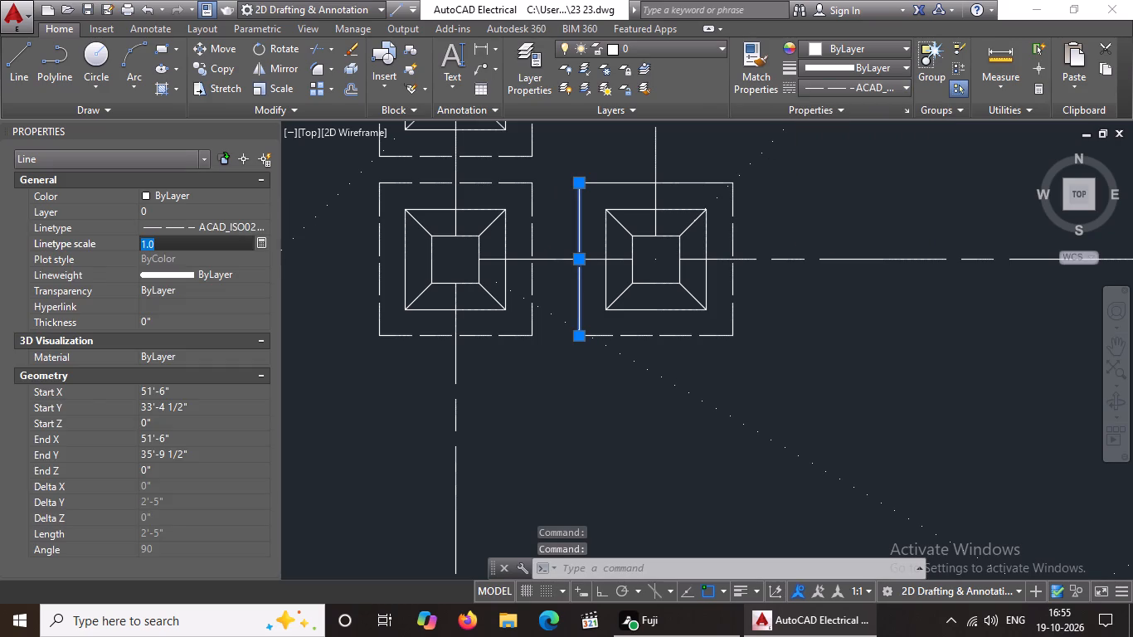
key(BackSpace)
key(BackSpace)
key(BackSpace)
key(0)
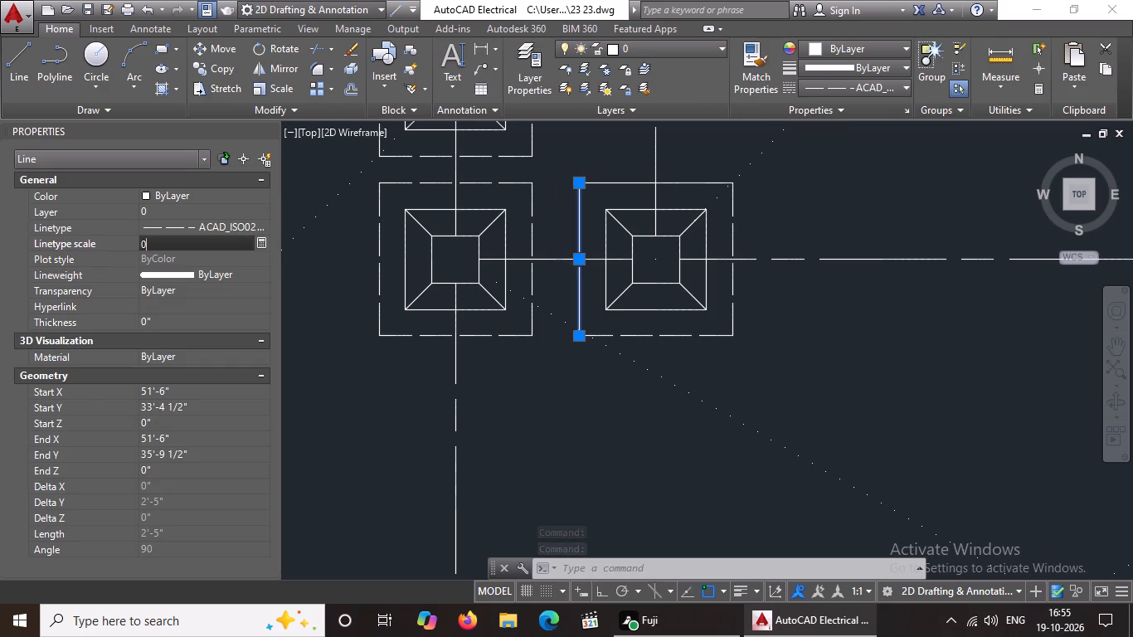
text(.5)
key(Return)
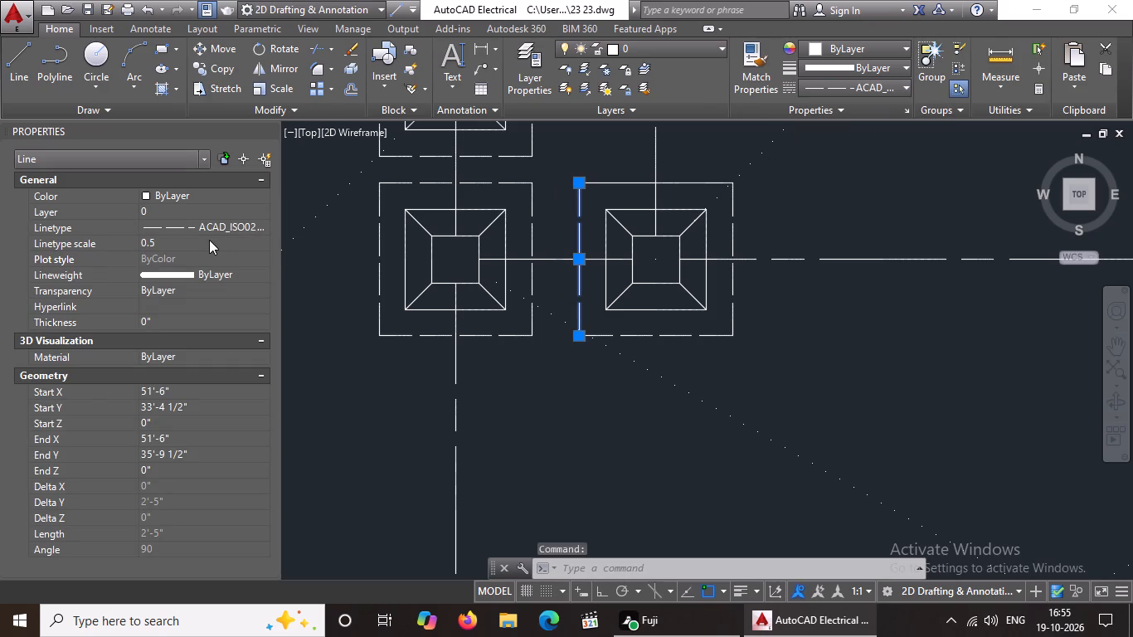
Set the top edge of this footing's outer square to linetype ACAD_ISO02W100 with linetype scale 0.5.
click(622, 185)
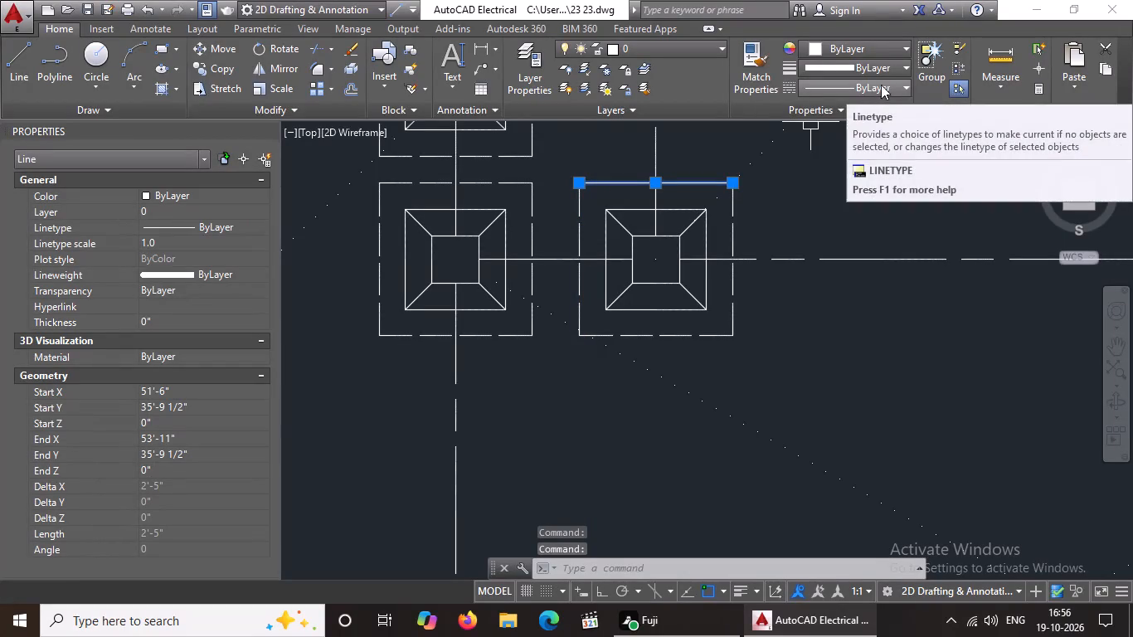
click(885, 80)
click(834, 147)
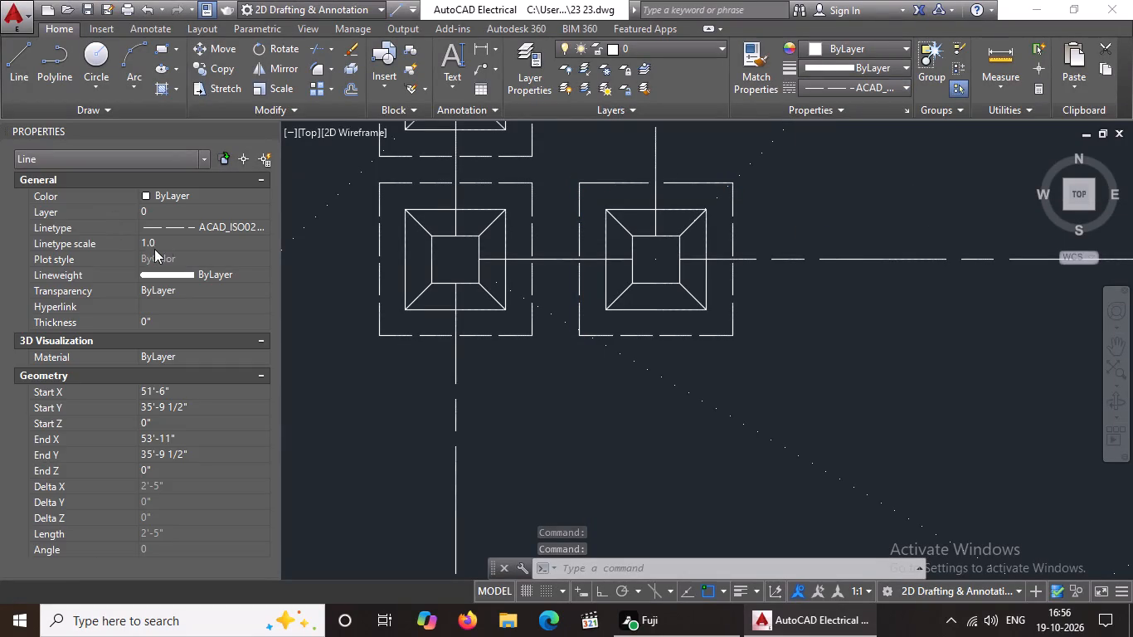
click(184, 240)
key(BackSpace)
key(BackSpace)
key(BackSpace)
text(0.5)
key(Return)
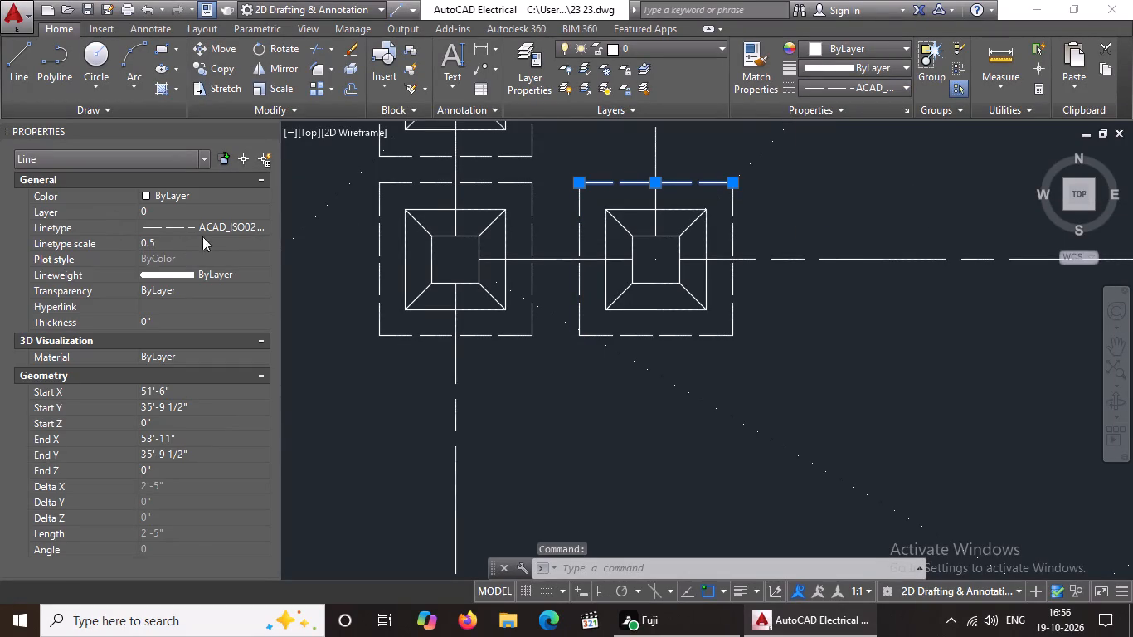
Set the bottom edge of the outer square on the footing directly above to linetype ACAD_ISO02W100 with linetype scale 0.5.
scroll(525, 287, down, 2)
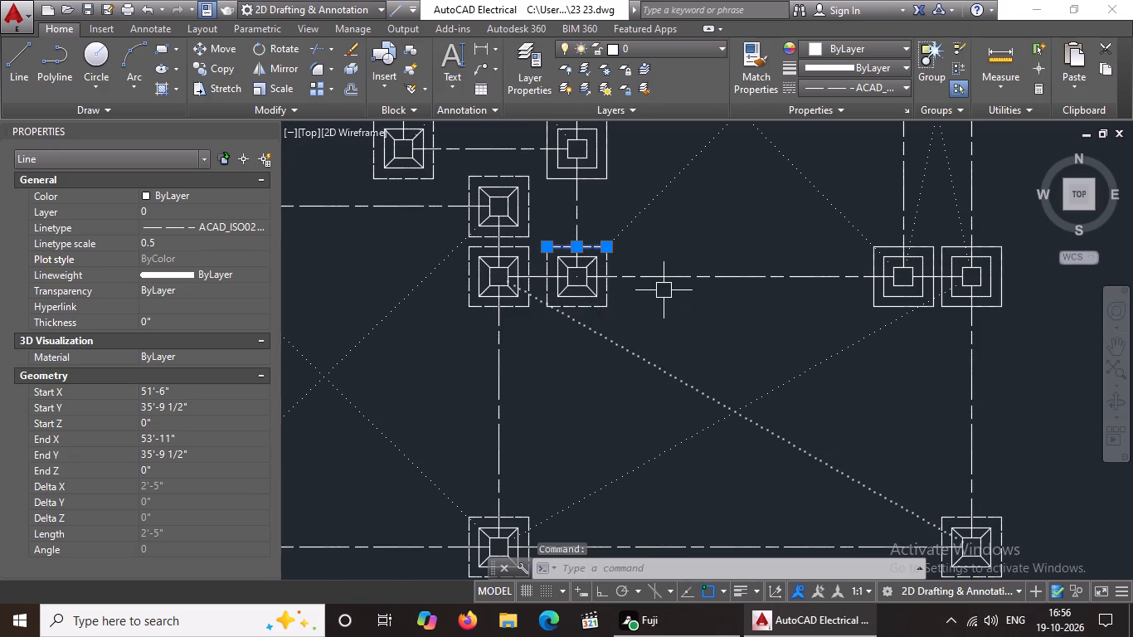
scroll(669, 290, down, 2)
middle_drag(682, 266, 616, 369)
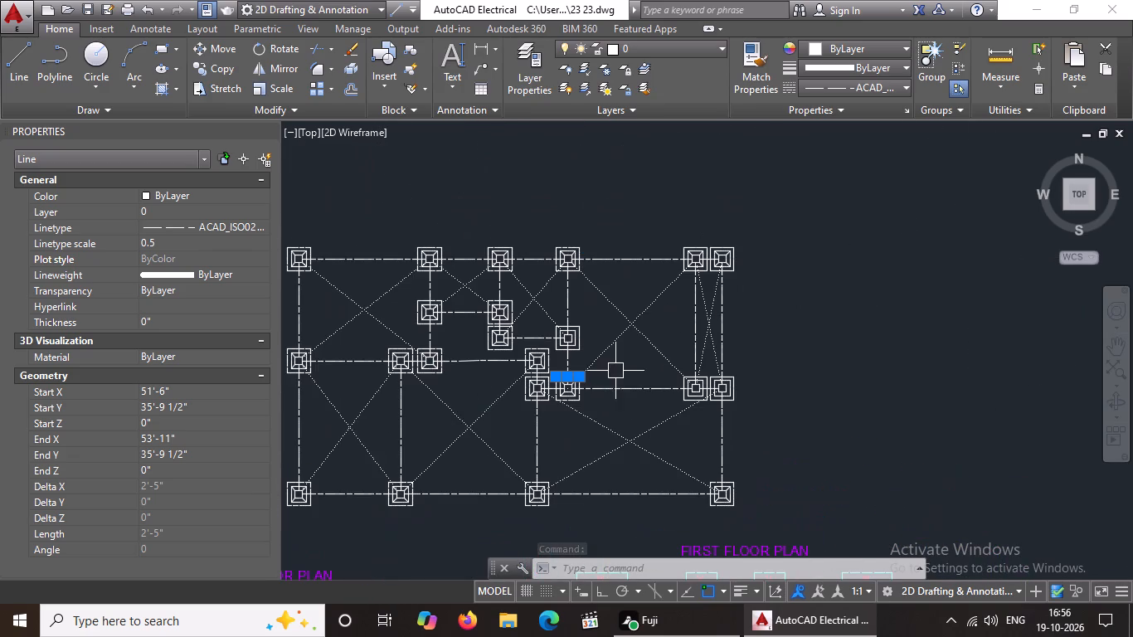
scroll(591, 372, up, 3)
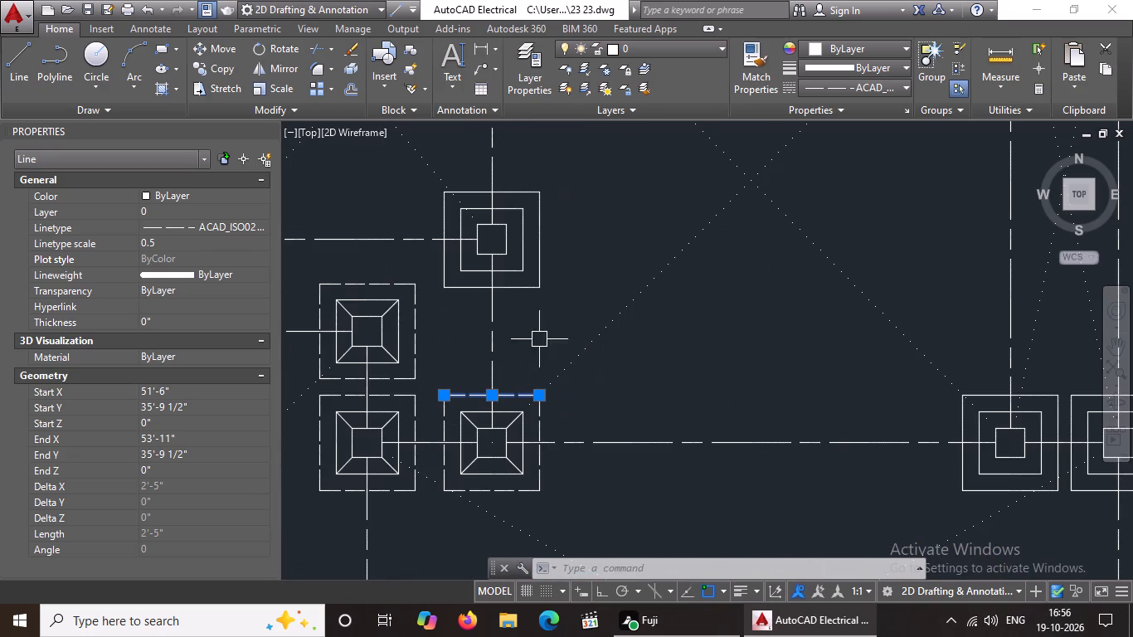
click(514, 289)
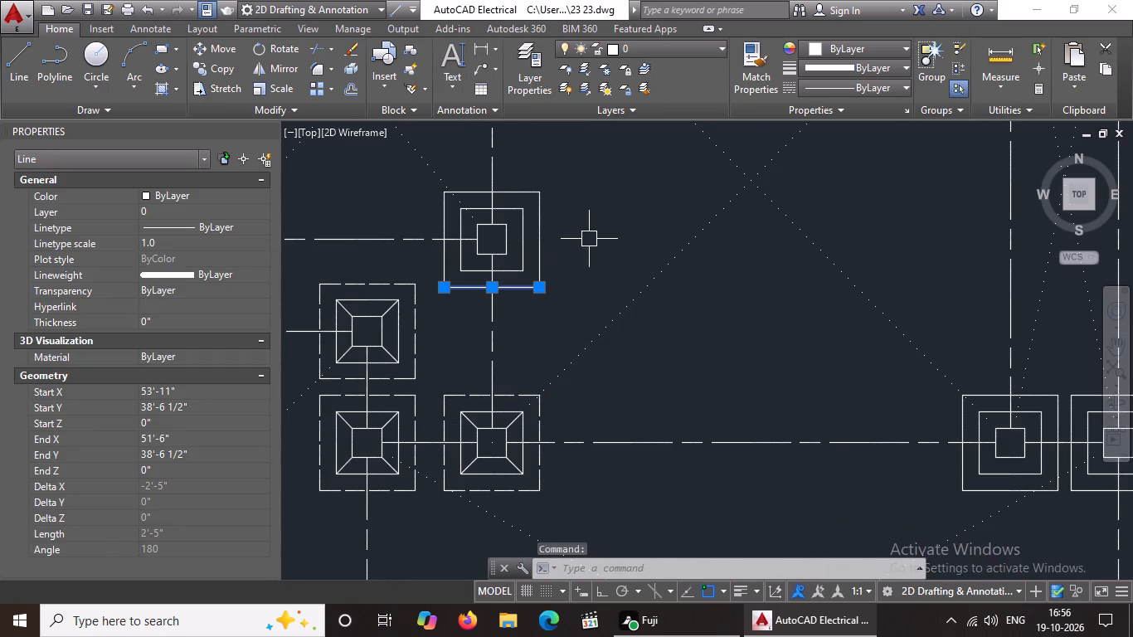
click(857, 89)
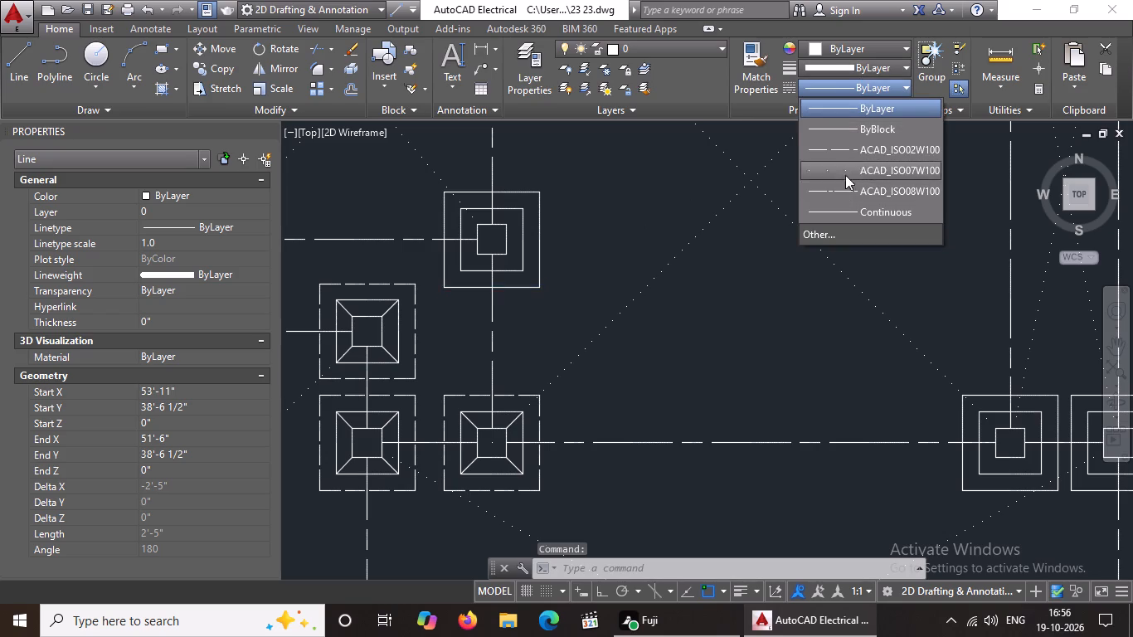
click(844, 143)
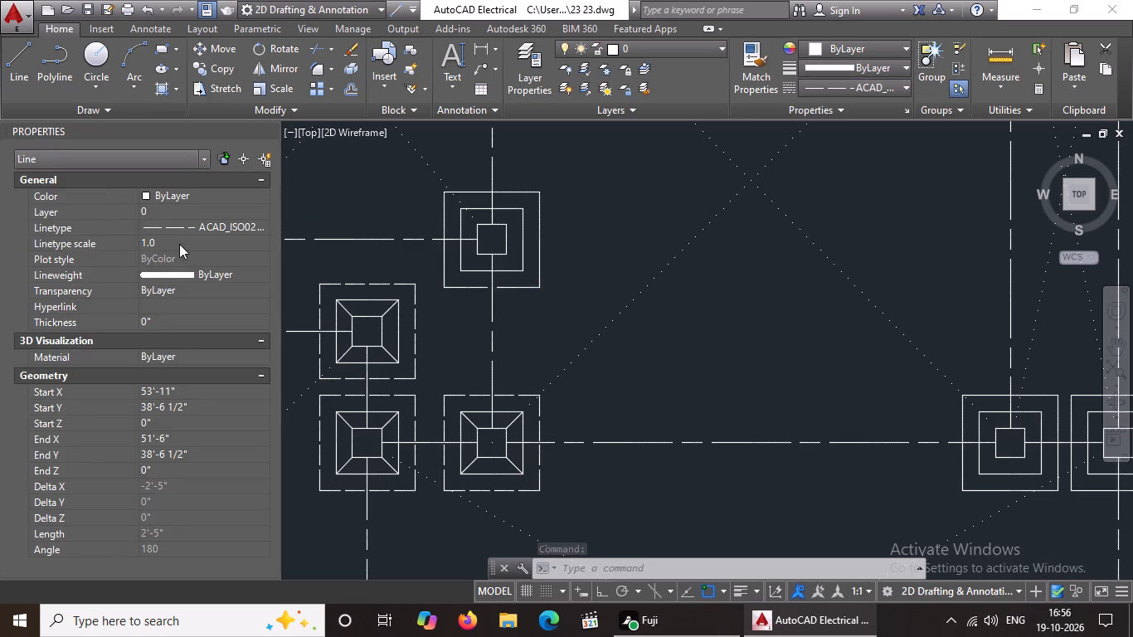
click(180, 243)
key(BackSpace)
key(BackSpace)
key(BackSpace)
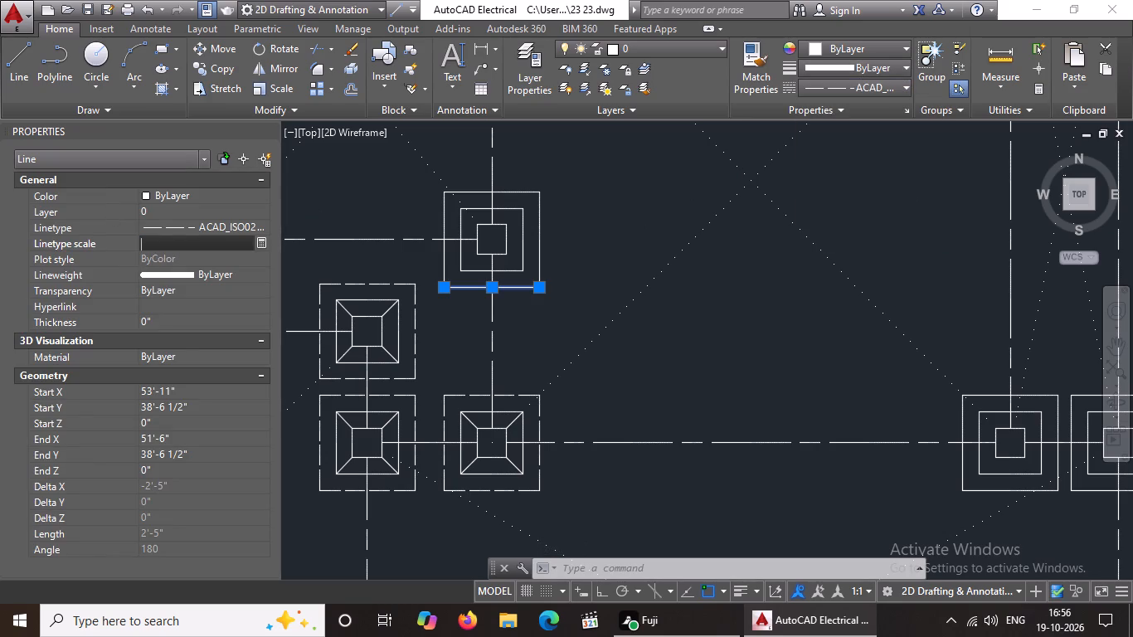
key(BackSpace)
key(BackSpace)
text(0.5)
key(Return)
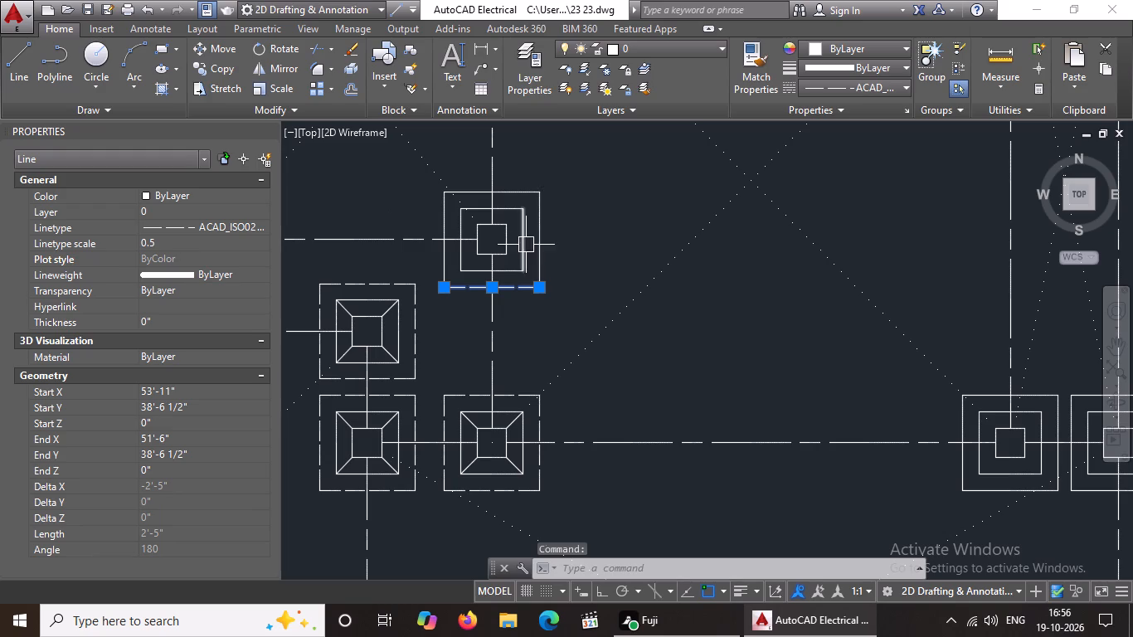
Set the right edge of this footing's outer square to linetype ACAD_ISO02W100 with linetype scale 0.5.
click(538, 246)
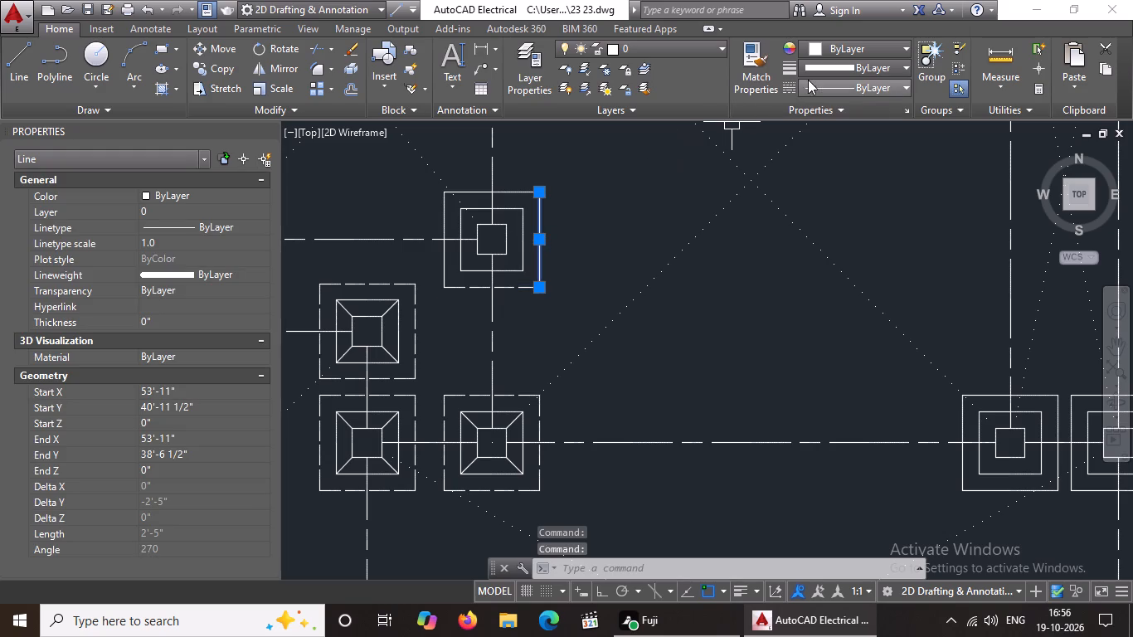
click(814, 85)
click(840, 151)
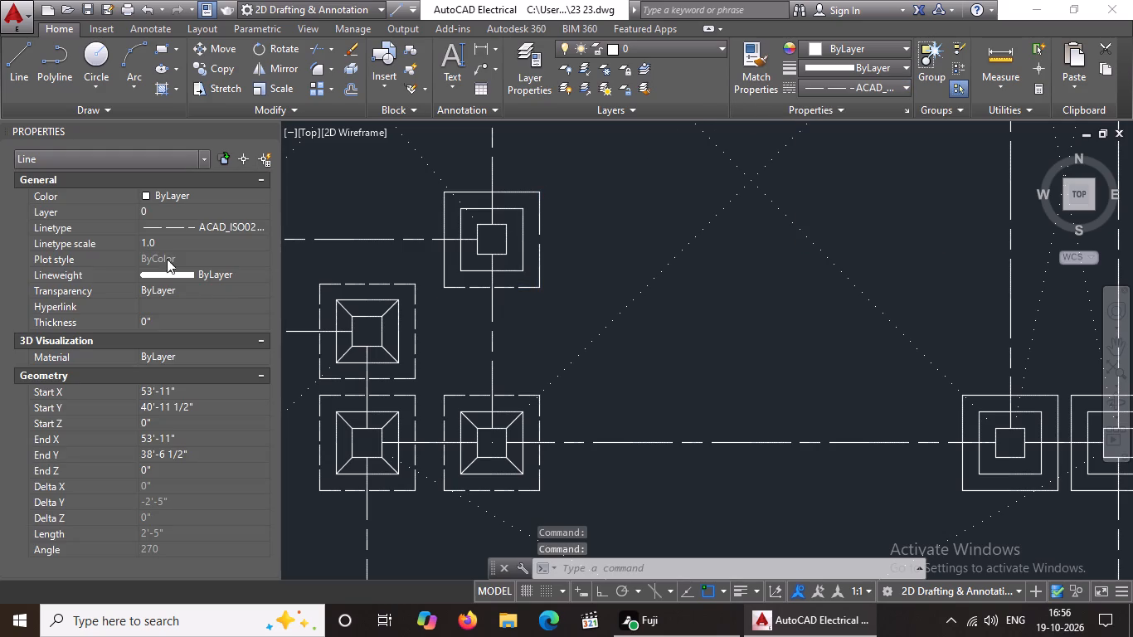
click(177, 240)
key(BackSpace)
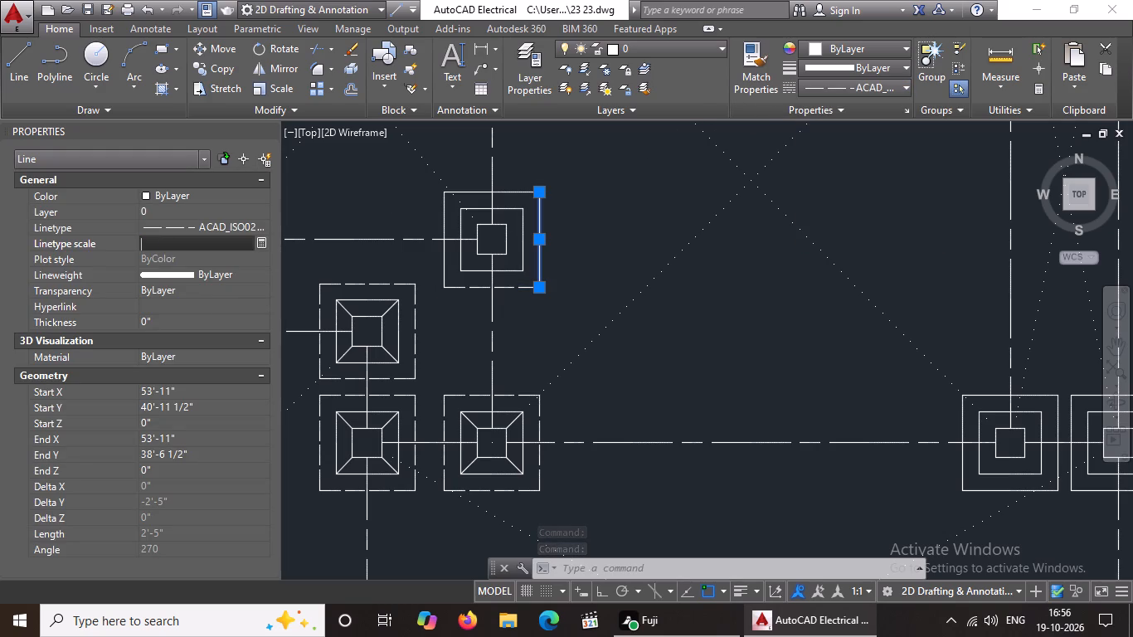
key(BackSpace)
key(BackSpace)
key(BackSpace)
key(BackSpace)
text(0.5)
key(Return)
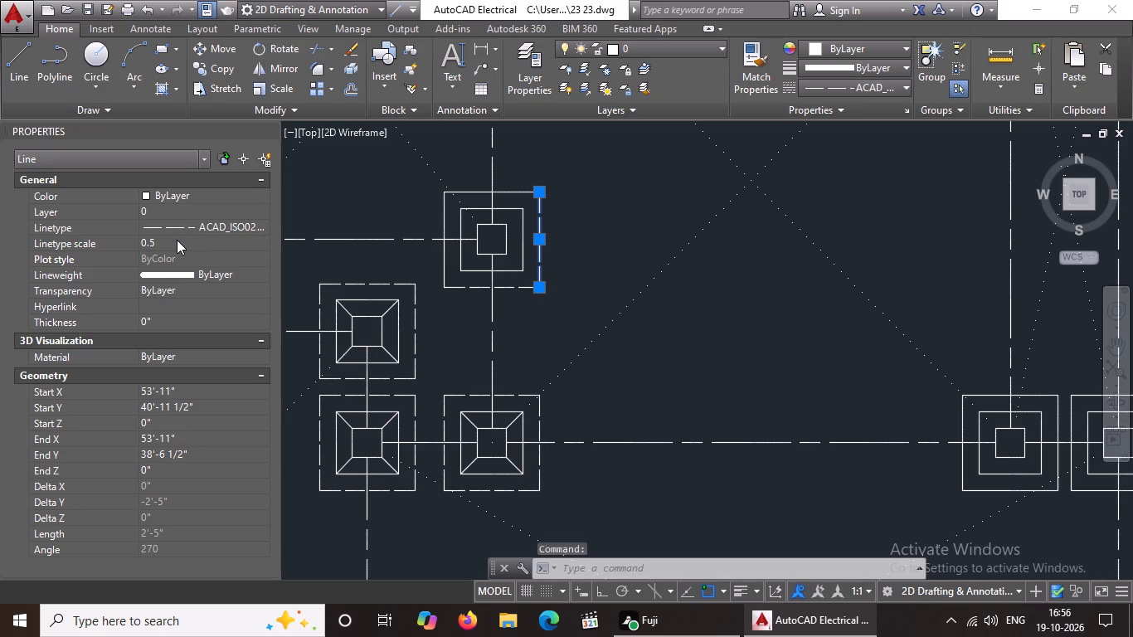
Set the top edge of this footing's outer square to linetype ACAD_ISO02W100 with linetype scale 0.5.
click(469, 190)
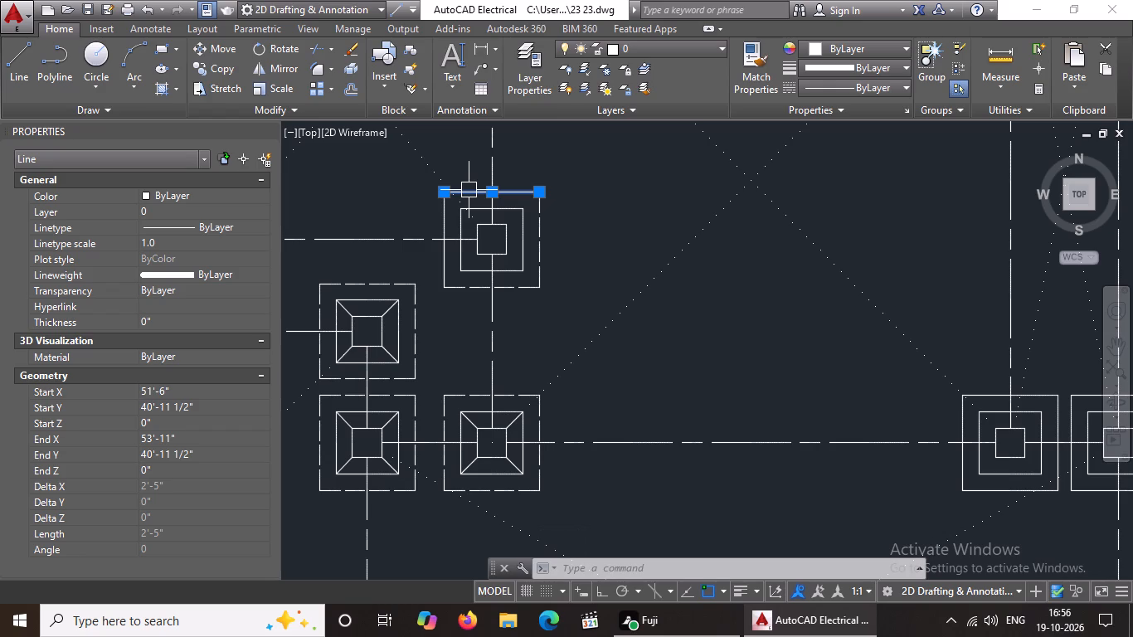
click(851, 86)
click(858, 150)
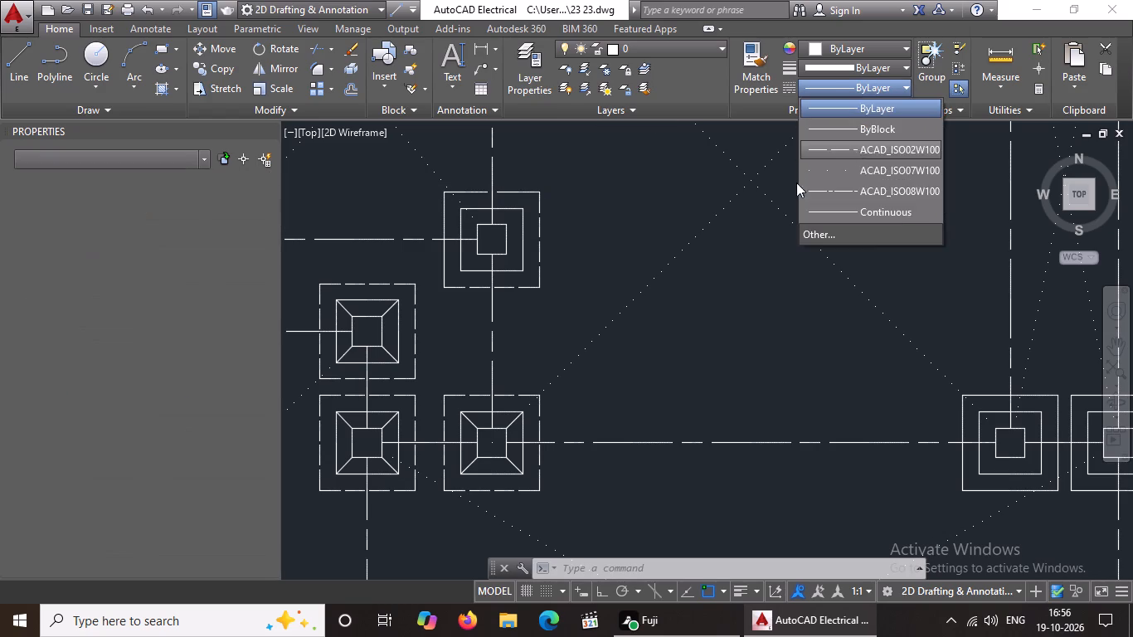
click(212, 236)
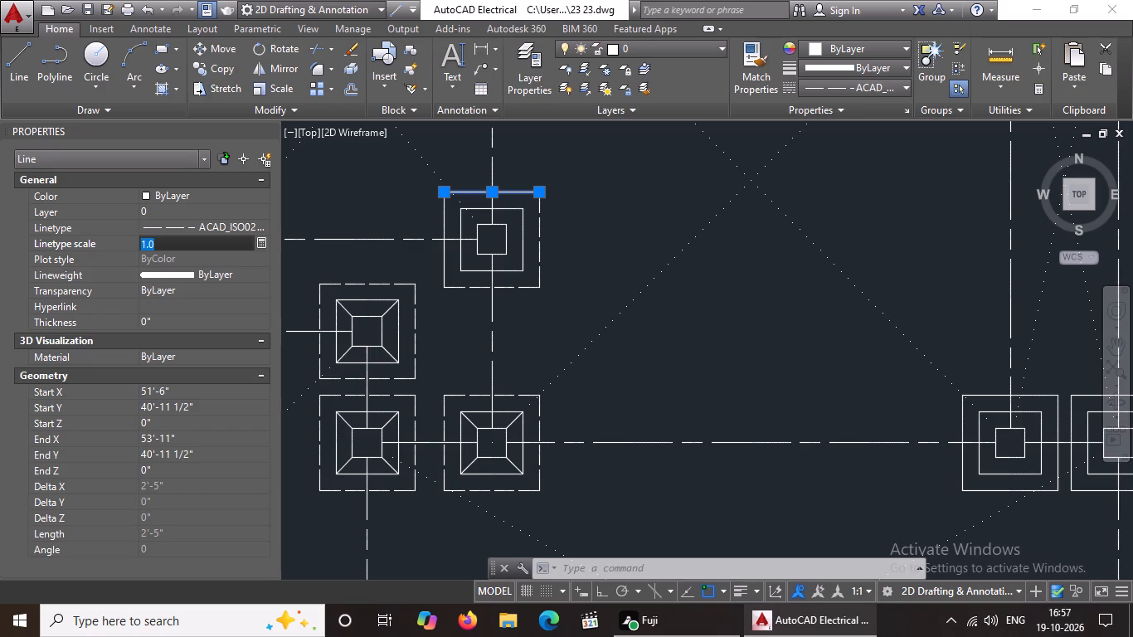
key(BackSpace)
key(BackSpace)
key(BackSpace)
text(0.5)
key(Return)
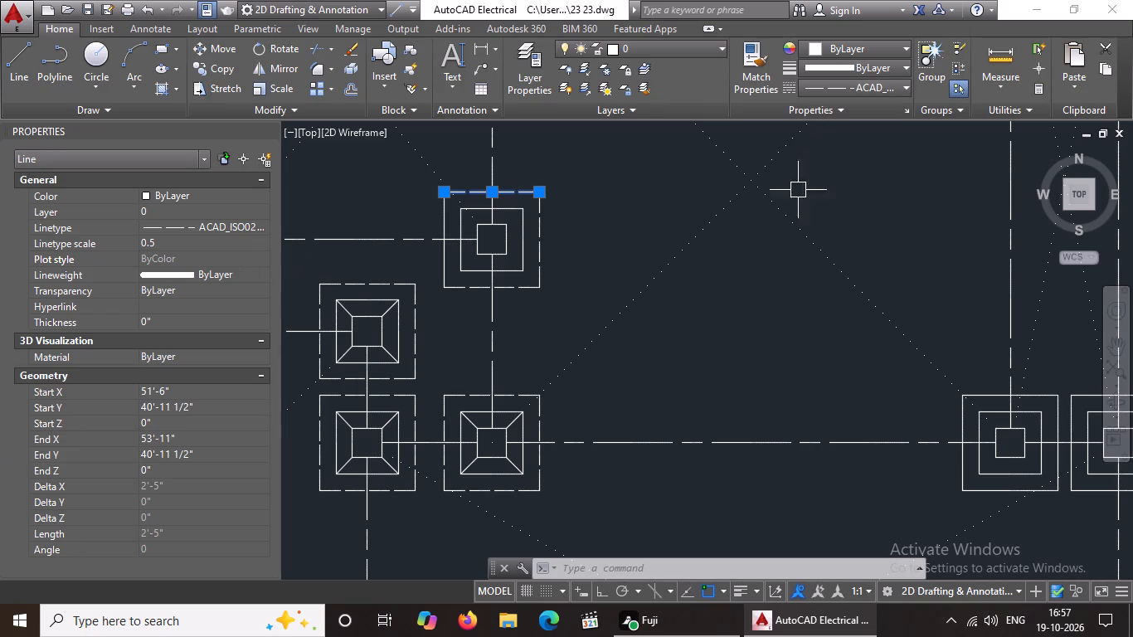
Set the left edge of this footing's outer square to linetype ACAD_ISO02W100 with linetype scale 0.5.
scroll(448, 255, up, 2)
click(435, 256)
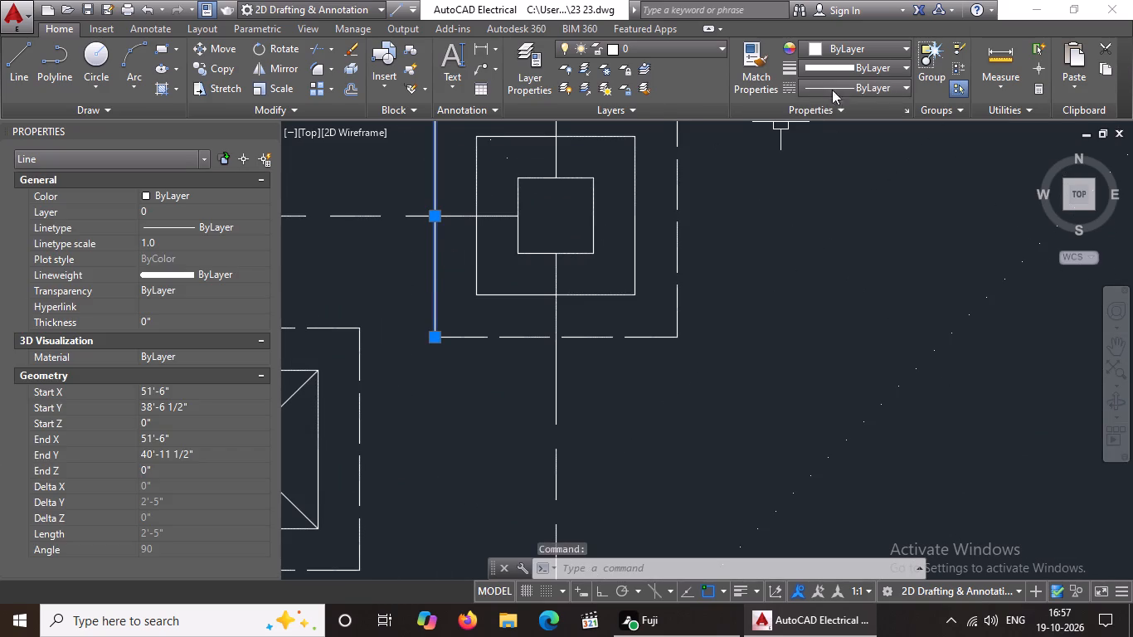
click(874, 83)
click(861, 150)
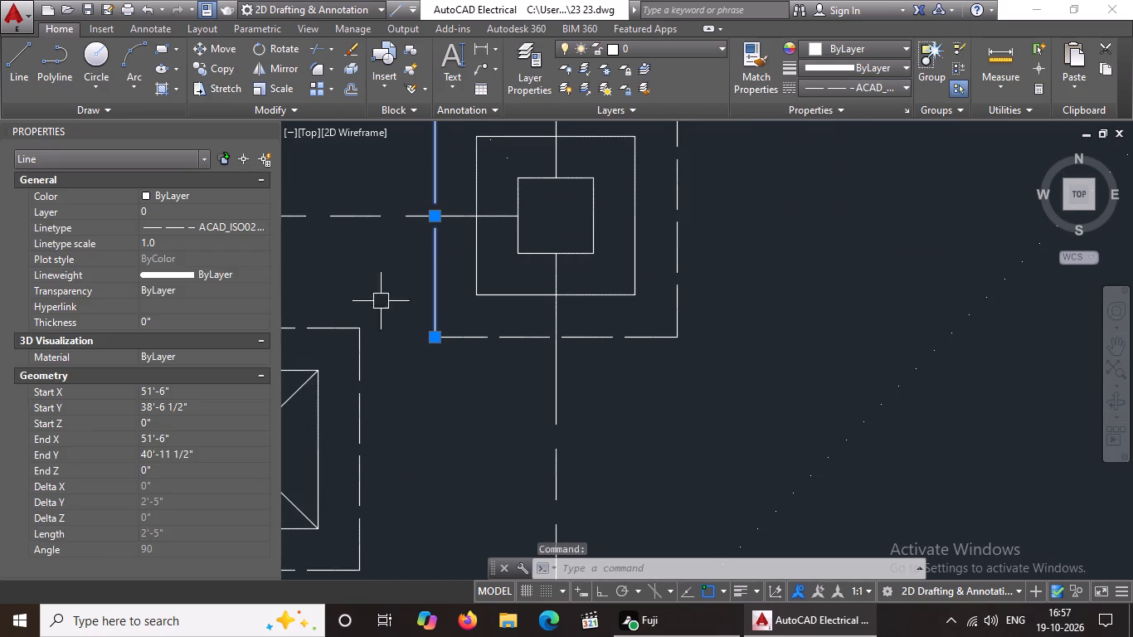
click(209, 246)
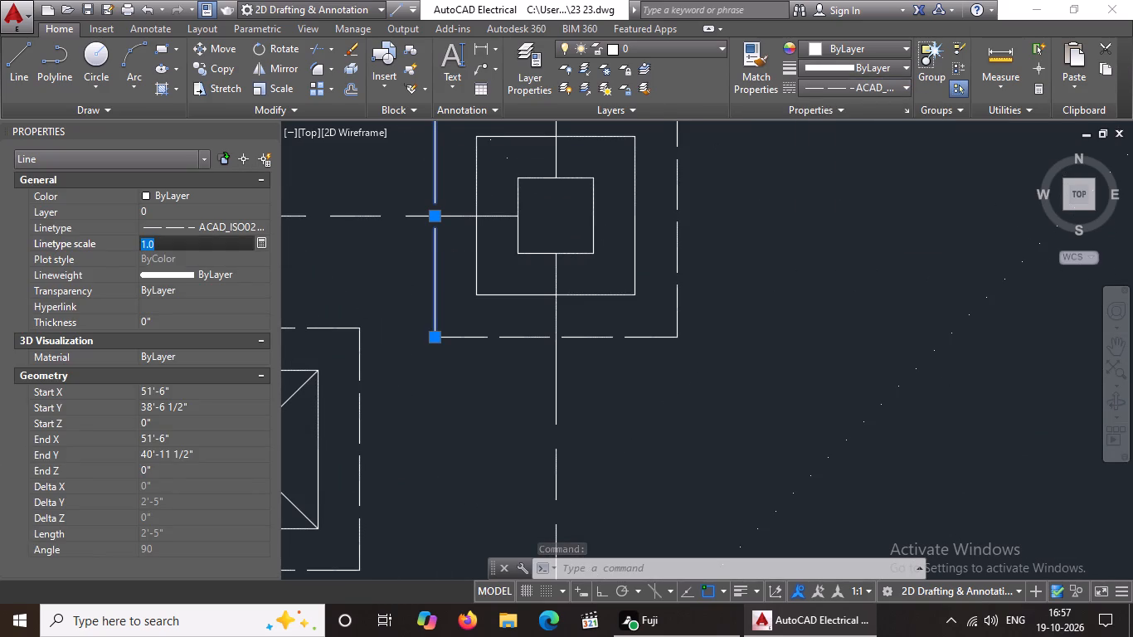
key(BackSpace)
key(BackSpace)
key(BackSpace)
key(0)
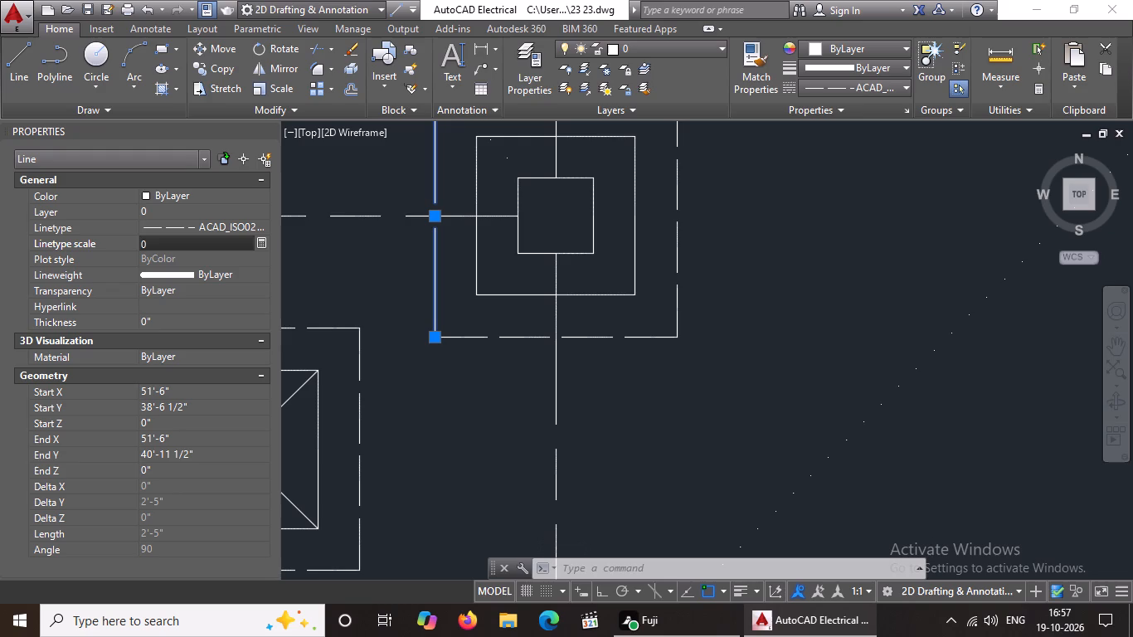
text(.5)
key(Return)
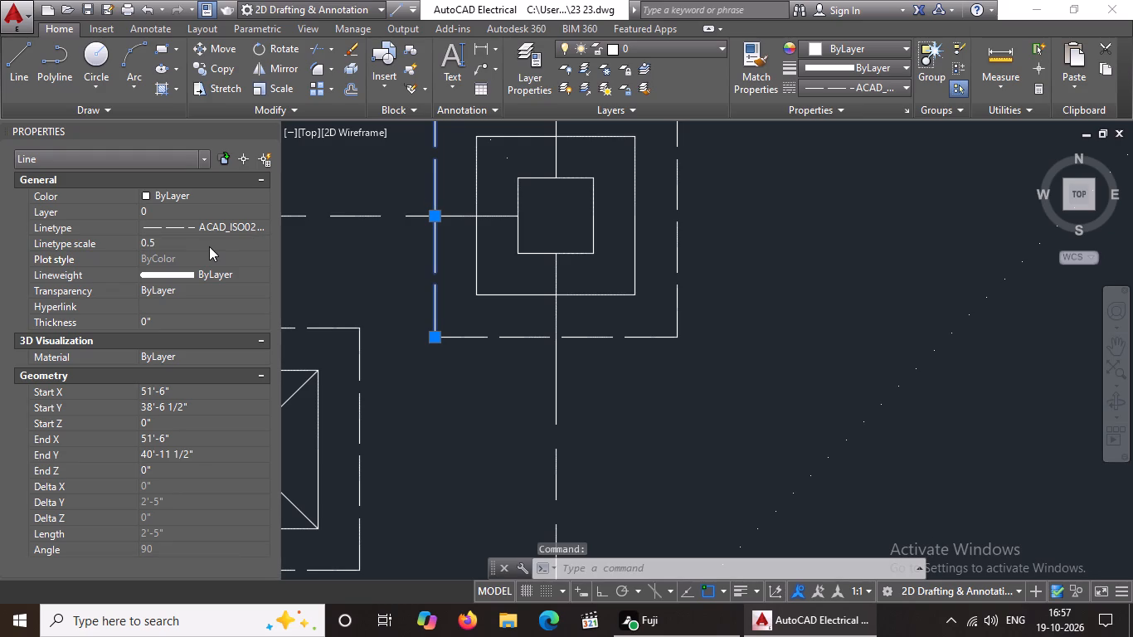
scroll(513, 279, down, 2)
key(Escape)
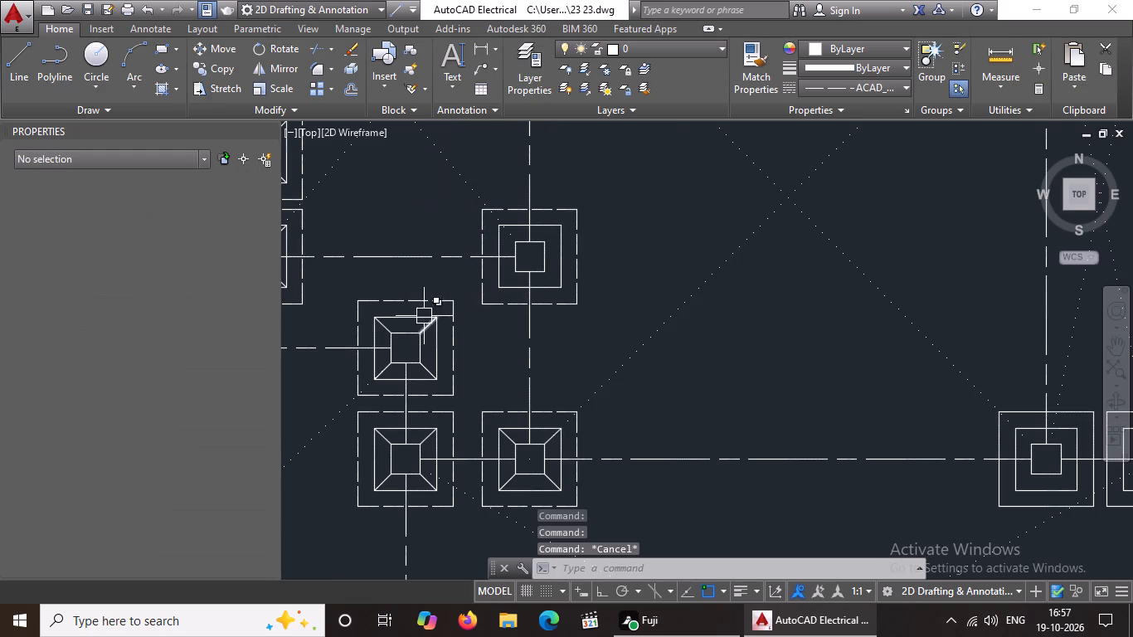
Draw diagonal lines joining the lower-left and upper-left corners of this footing's middle square to the matching column corners.
key(l)
key(Return)
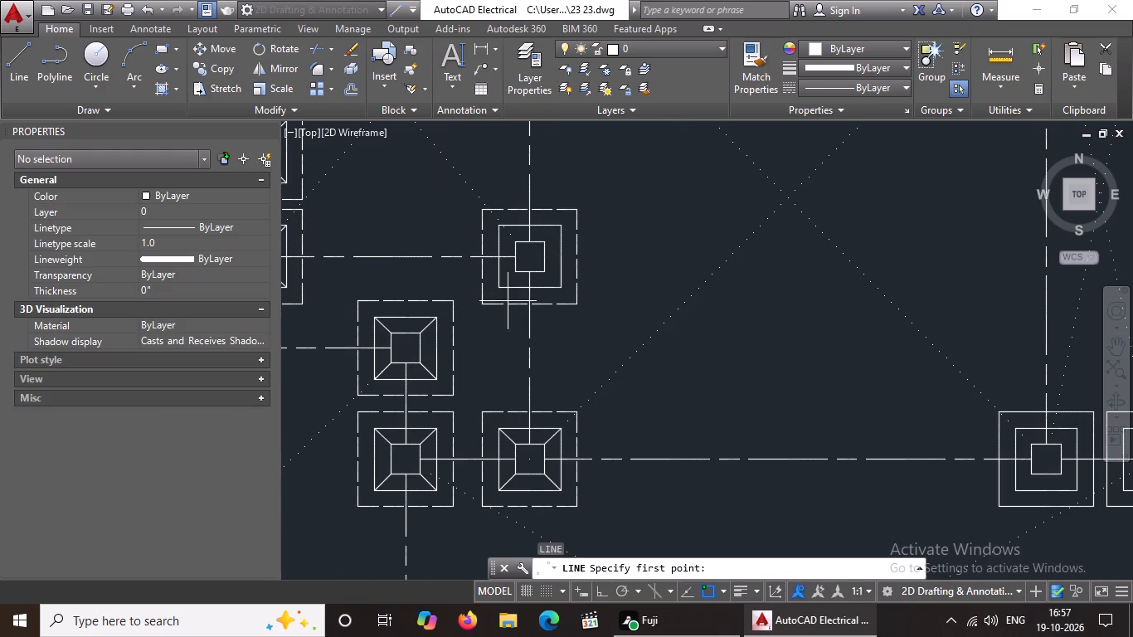
click(502, 285)
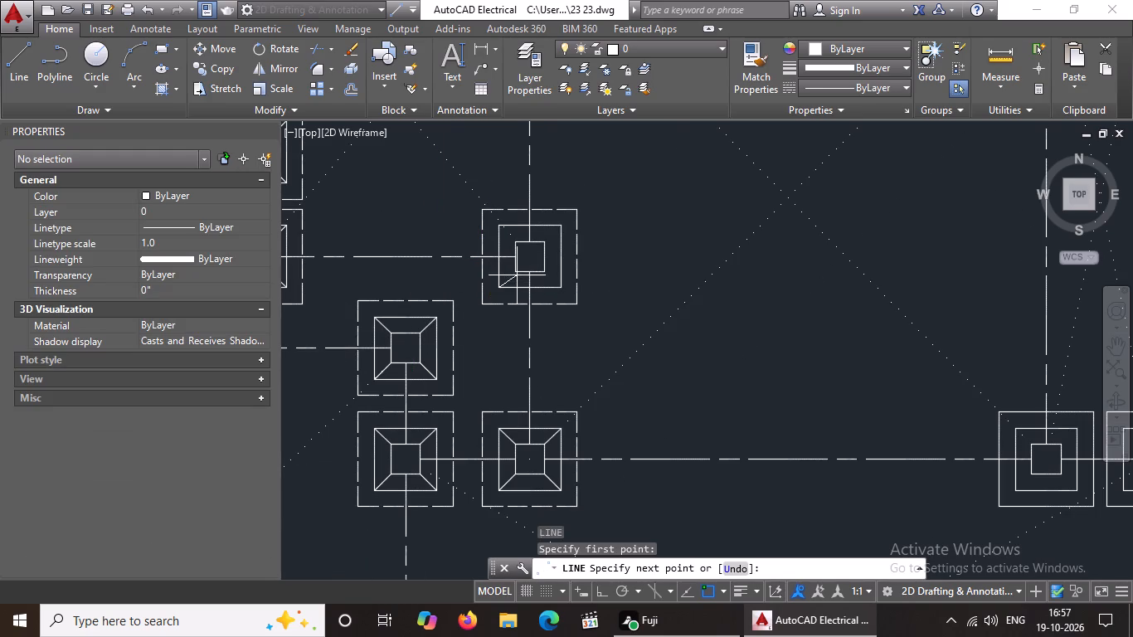
click(515, 270)
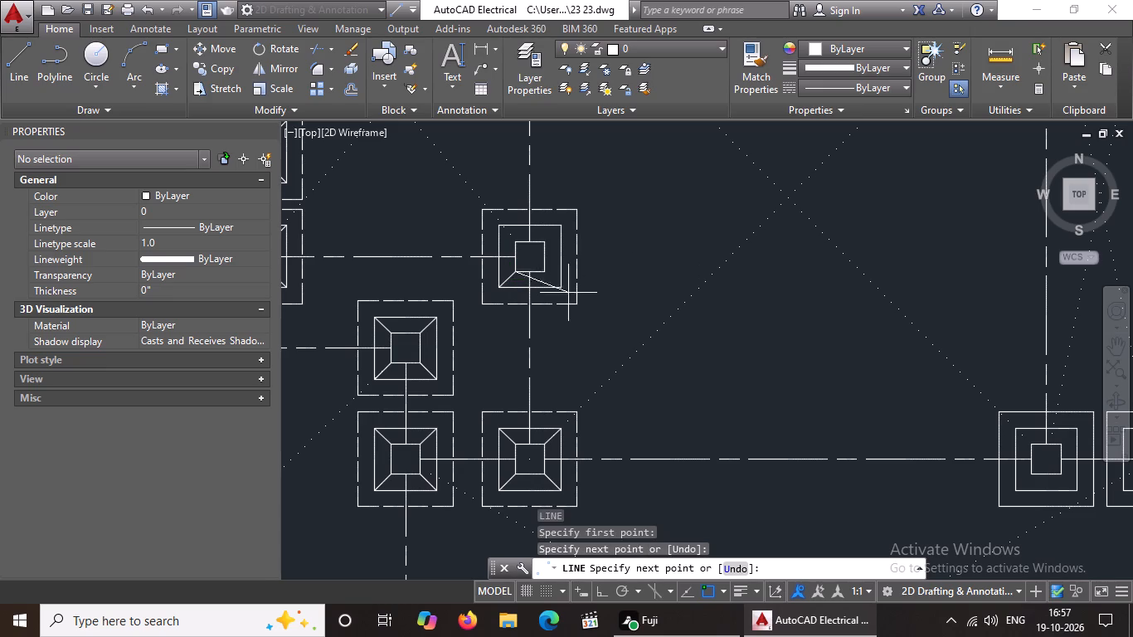
key(Escape)
key(l)
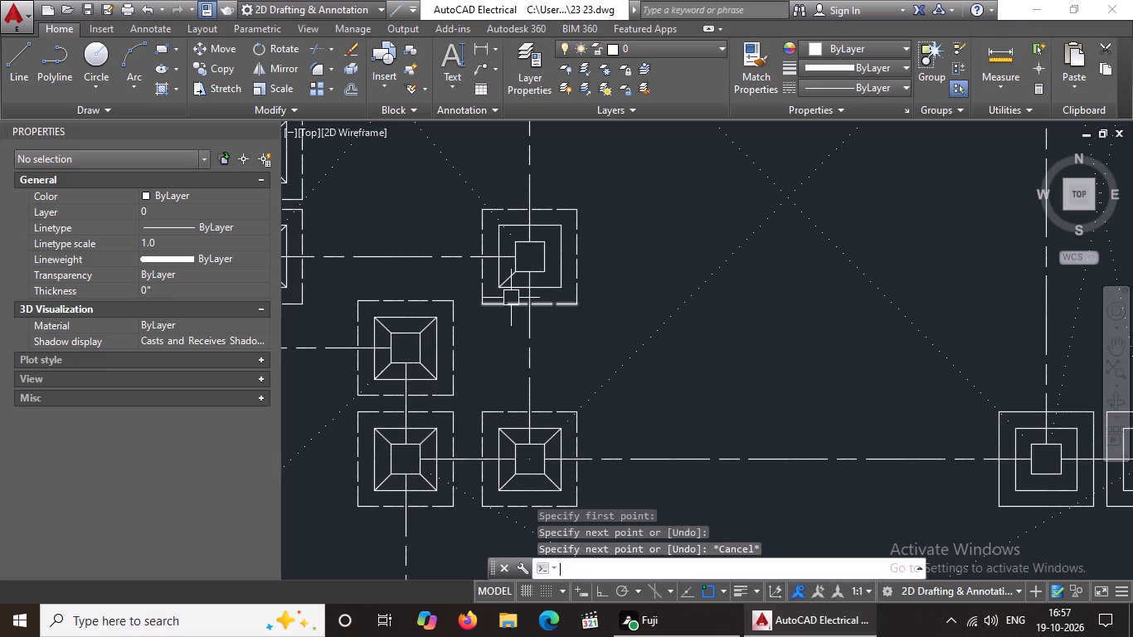
key(Return)
scroll(496, 247, up, 2)
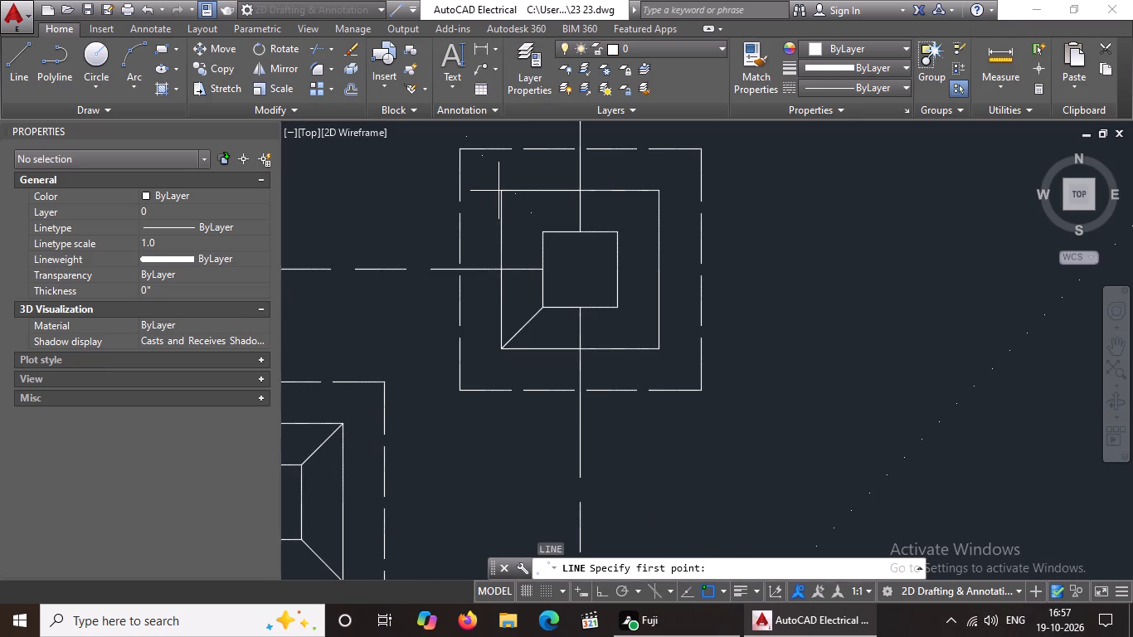
click(503, 197)
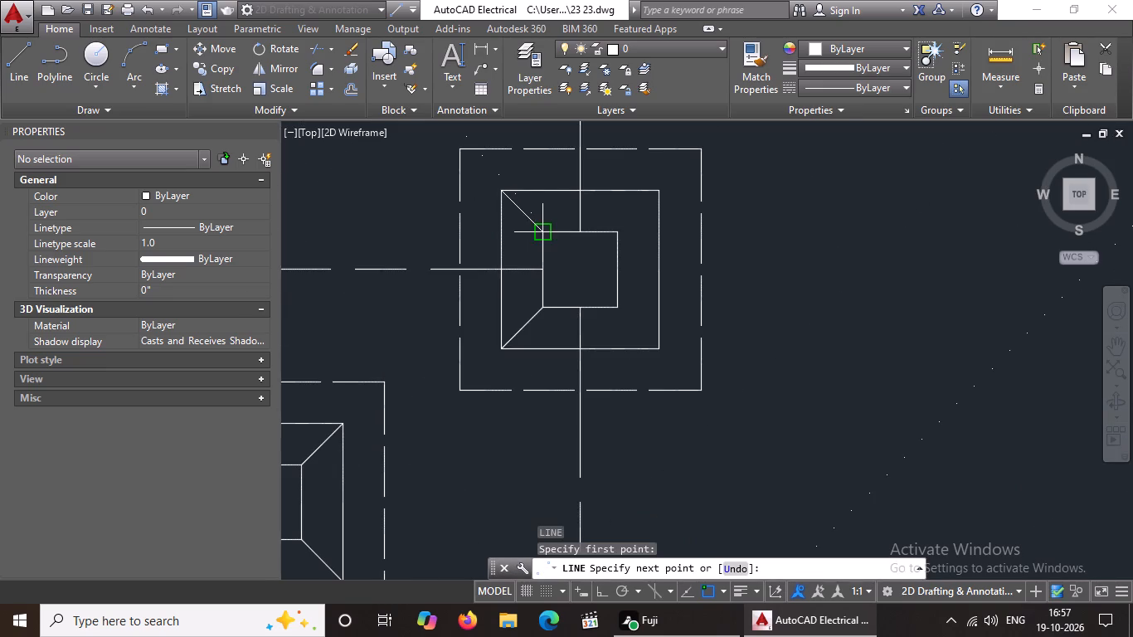
click(542, 234)
key(Escape)
Draw diagonal lines from the column's upper-right and lower-right corners to the matching corners of the same footing's middle square.
scroll(629, 318, down, 2)
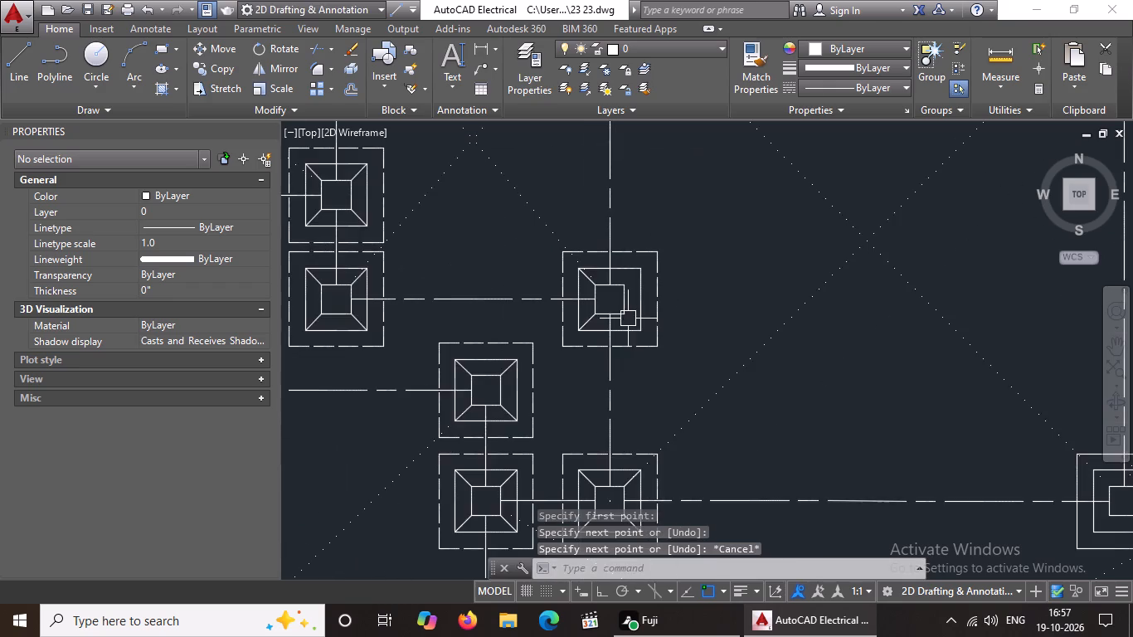
scroll(628, 318, down, 1)
middle_drag(554, 379, 537, 398)
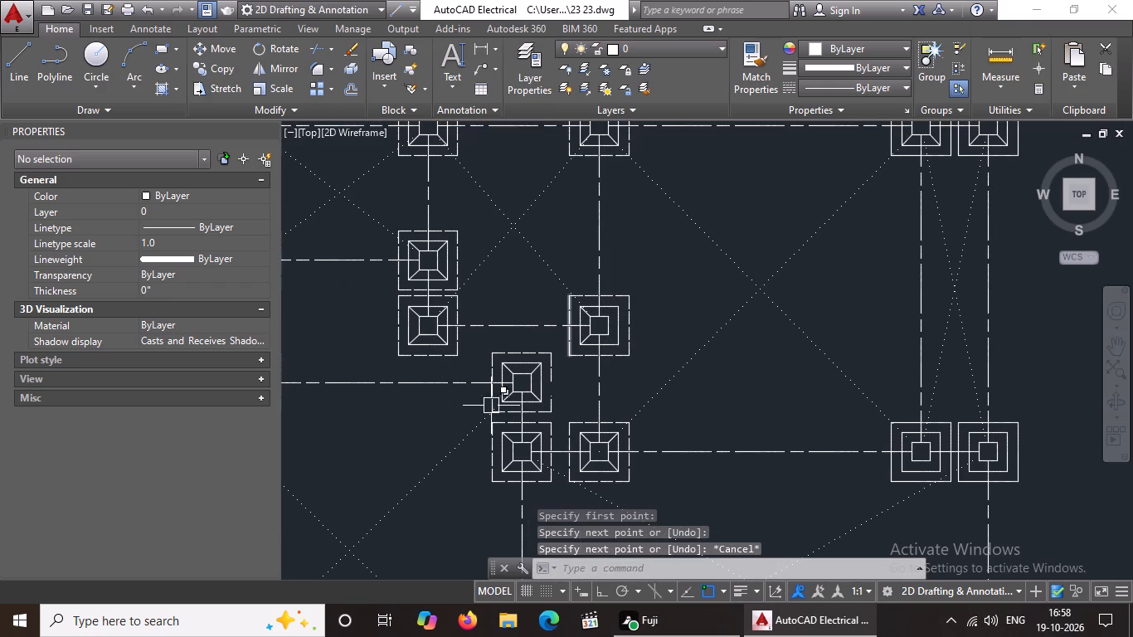
middle_drag(571, 380, 394, 456)
scroll(394, 456, up, 1)
scroll(430, 410, down, 1)
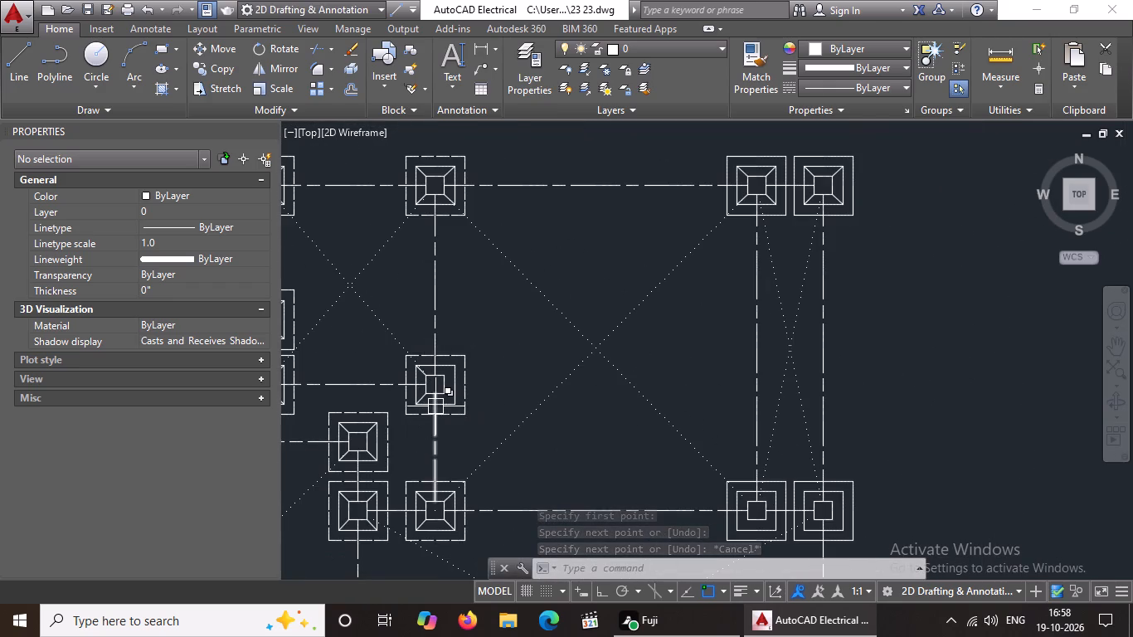
middle_drag(435, 405, 478, 388)
key(Escape)
key(l)
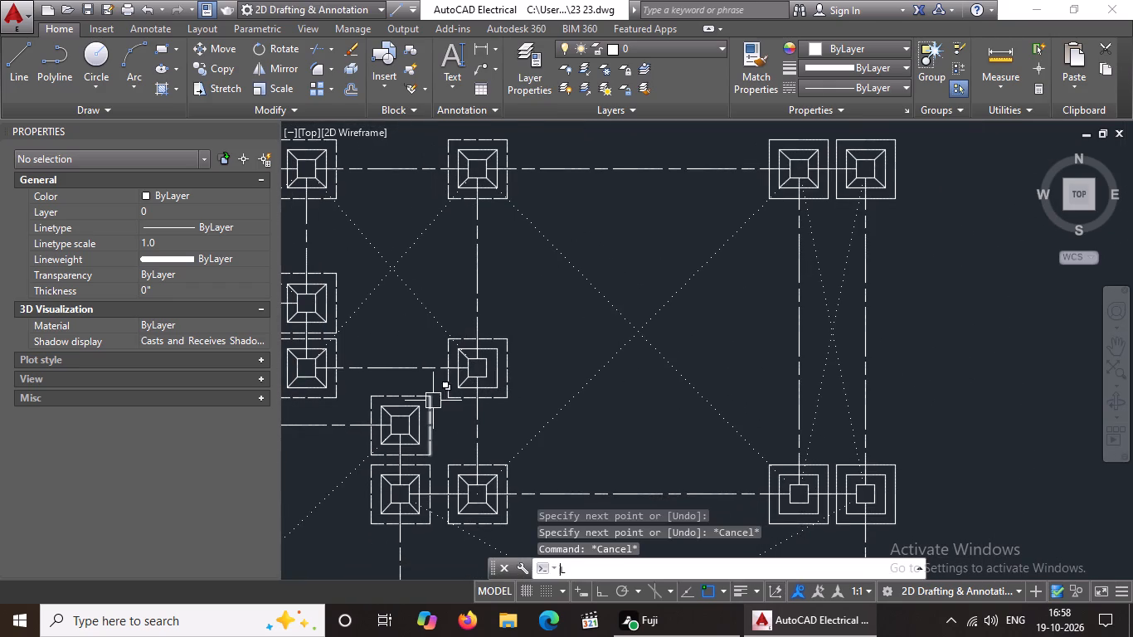
key(Return)
scroll(480, 372, up, 2)
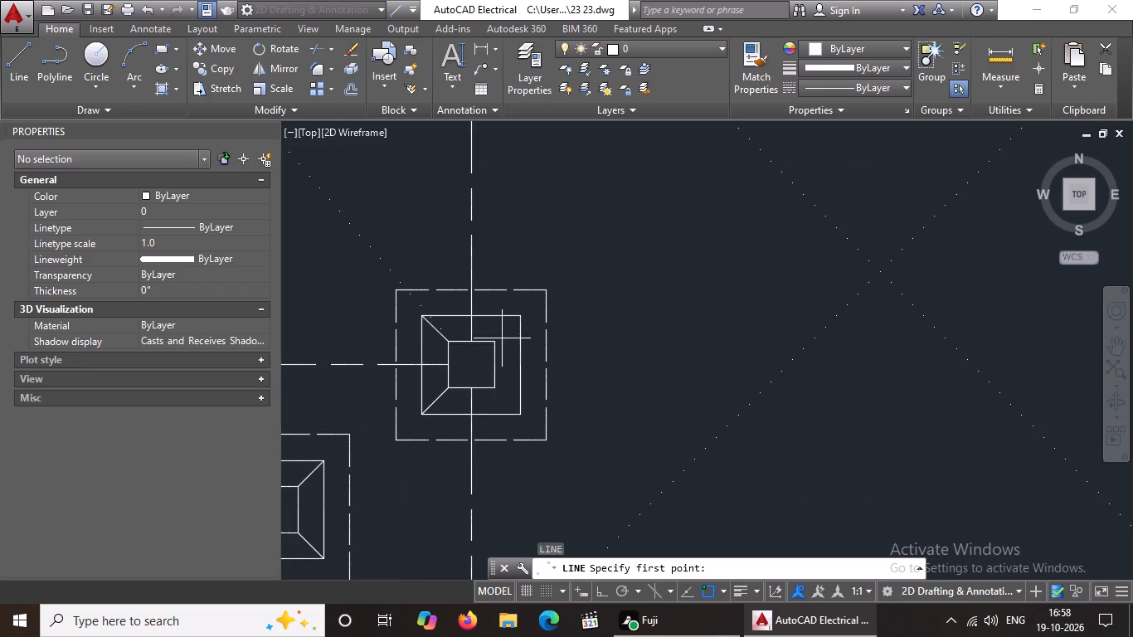
click(489, 342)
click(515, 316)
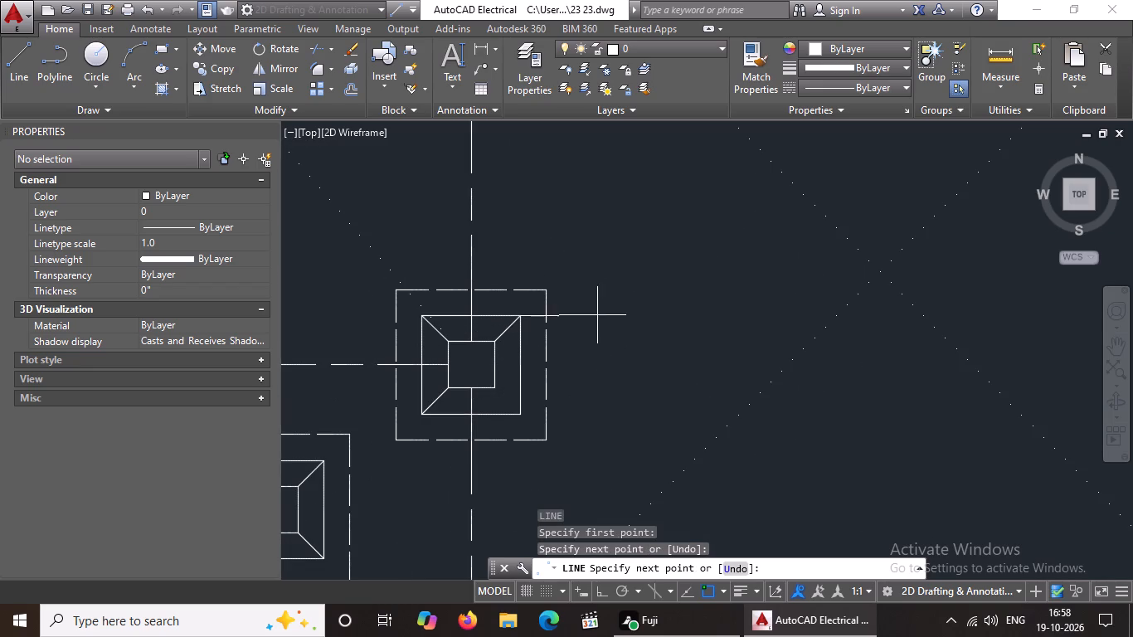
key(Escape)
key(l)
key(Return)
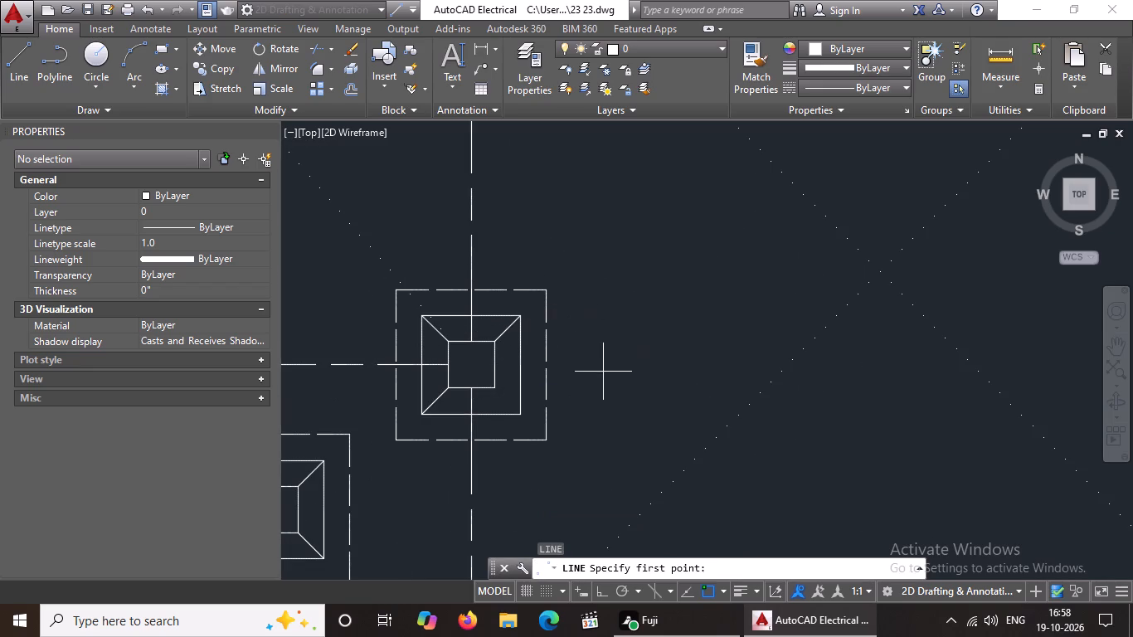
click(494, 387)
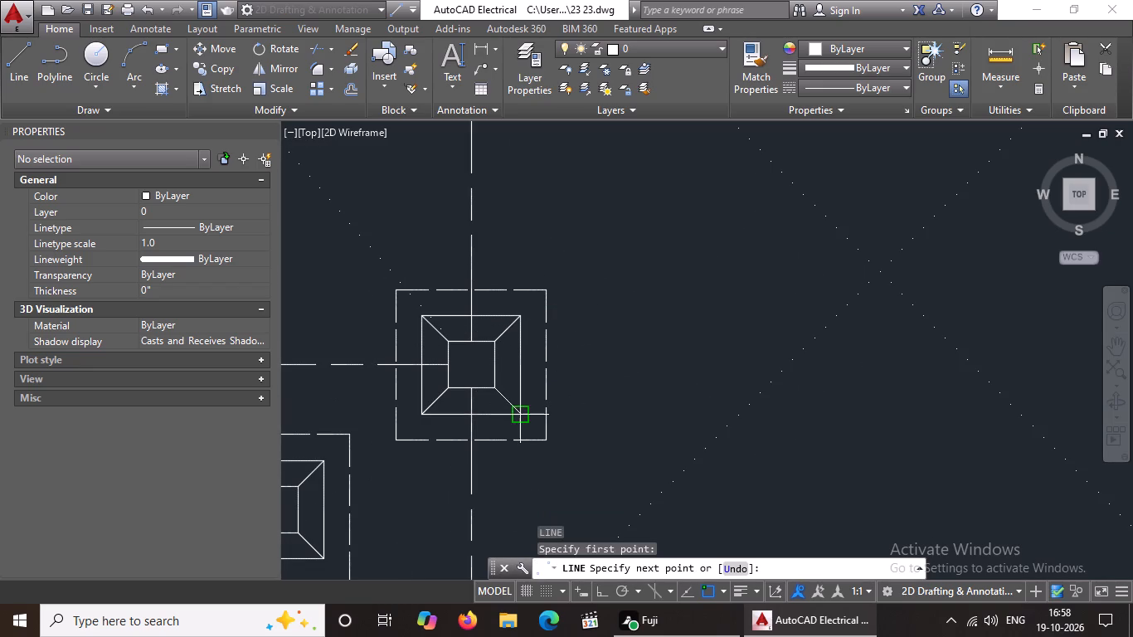
drag(520, 411, 533, 406)
key(Escape)
Set the outer square's top edge on the left footing of the unfinished right-hand pair to linetype ACAD_ISO02W100 with linetype scale 0.5.
scroll(734, 372, down, 5)
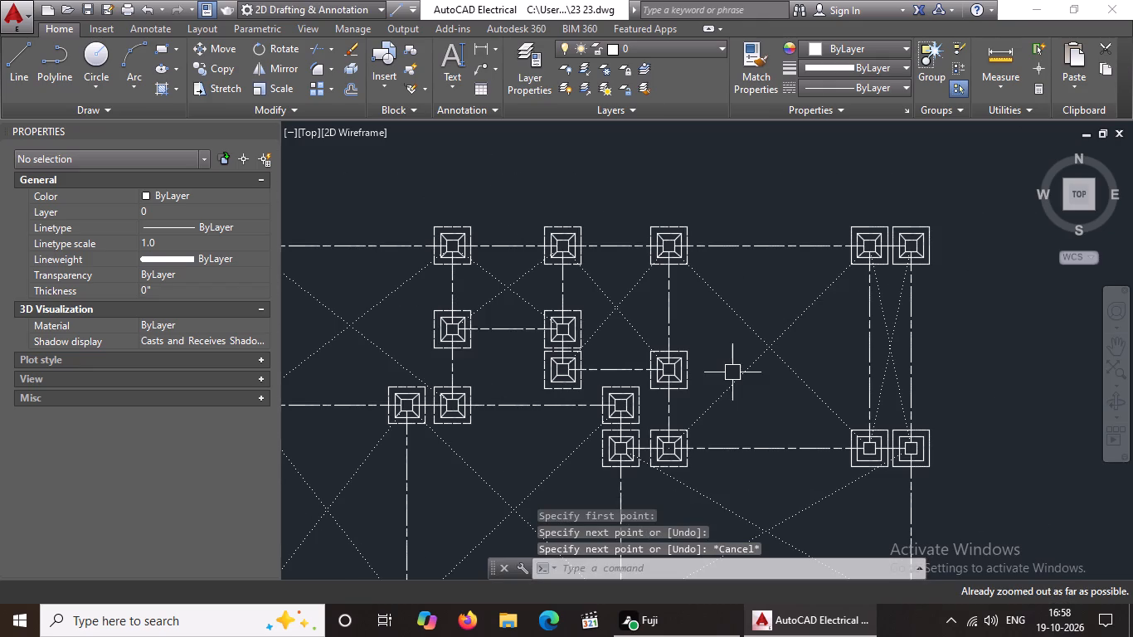
scroll(724, 381, up, 2)
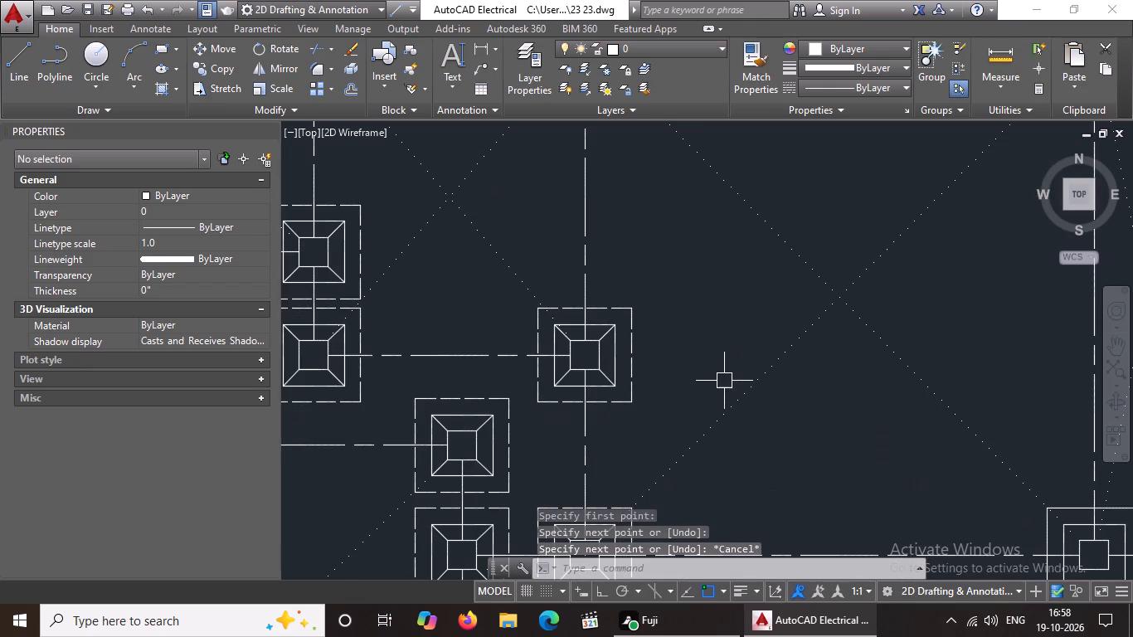
scroll(723, 380, down, 2)
scroll(881, 436, up, 2)
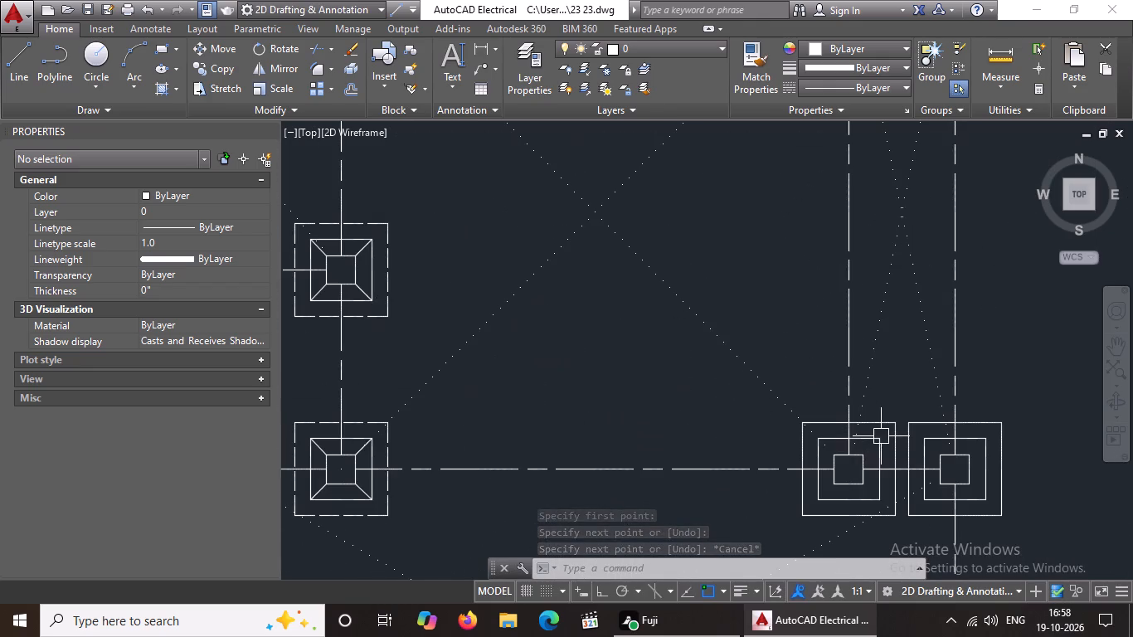
click(829, 423)
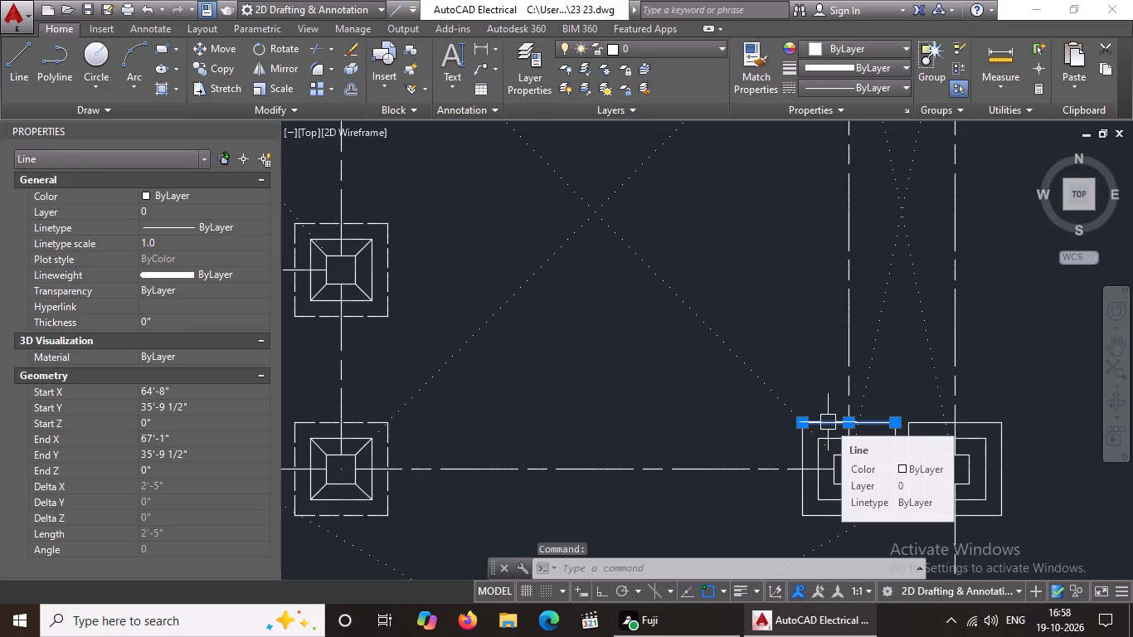
click(855, 83)
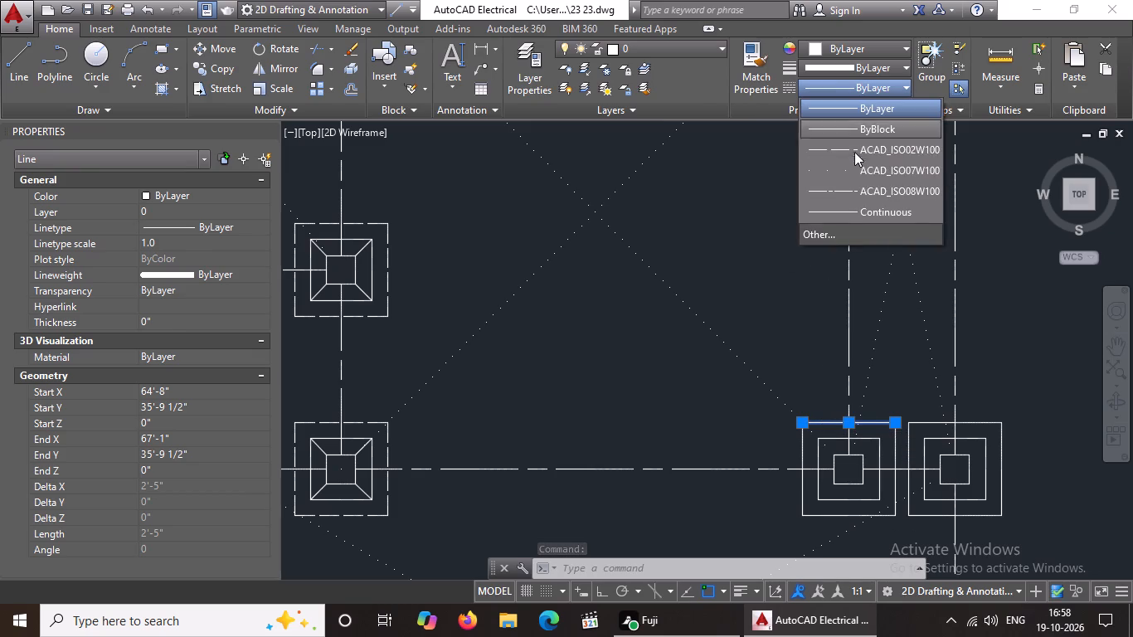
click(854, 148)
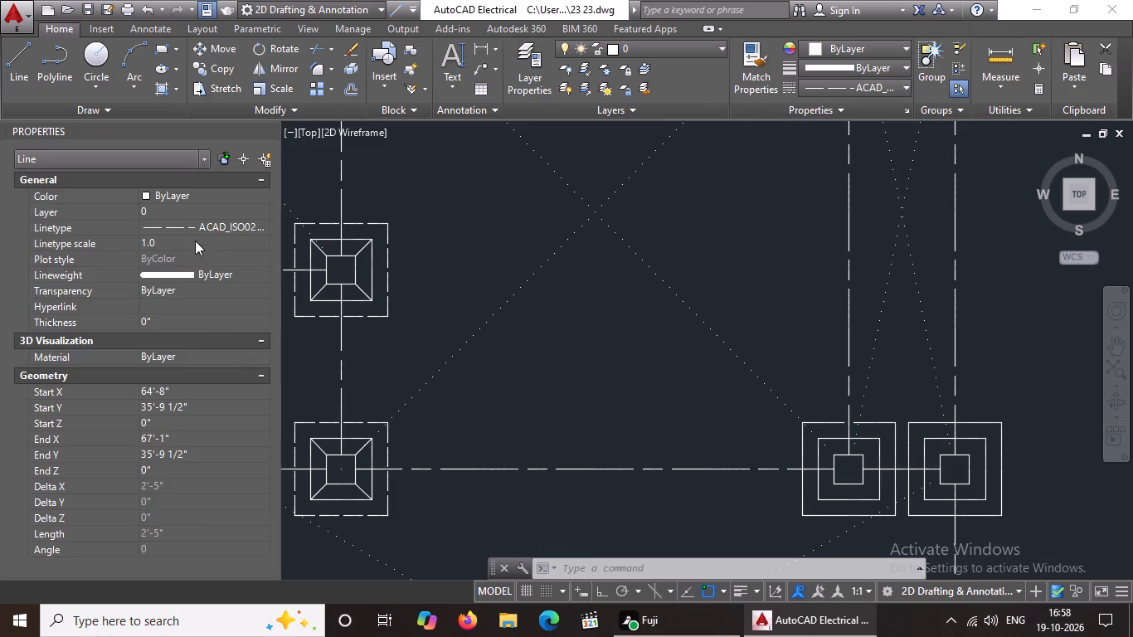
click(195, 240)
key(BackSpace)
key(BackSpace)
key(BackSpace)
key(BackSpace)
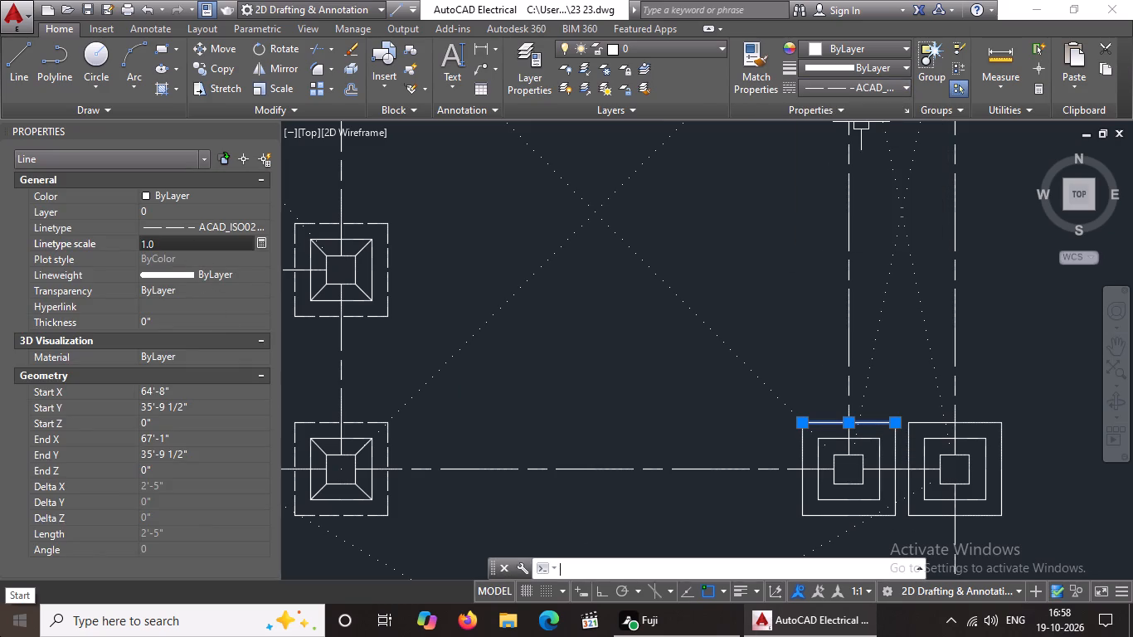
text(0.5)
key(BackSpace)
key(BackSpace)
key(BackSpace)
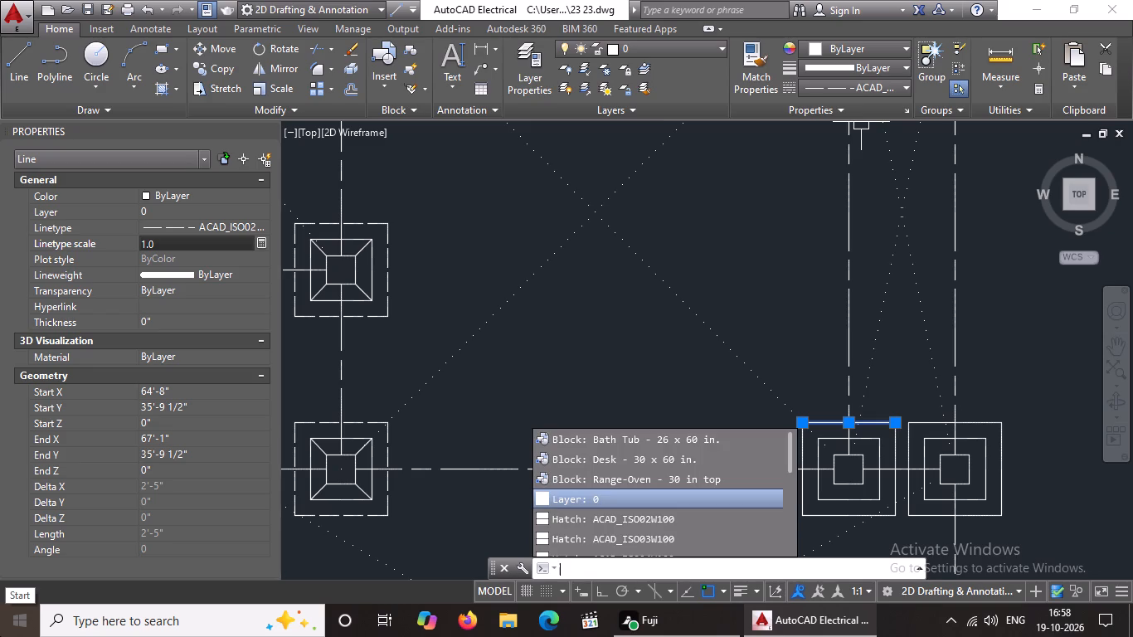
click(158, 239)
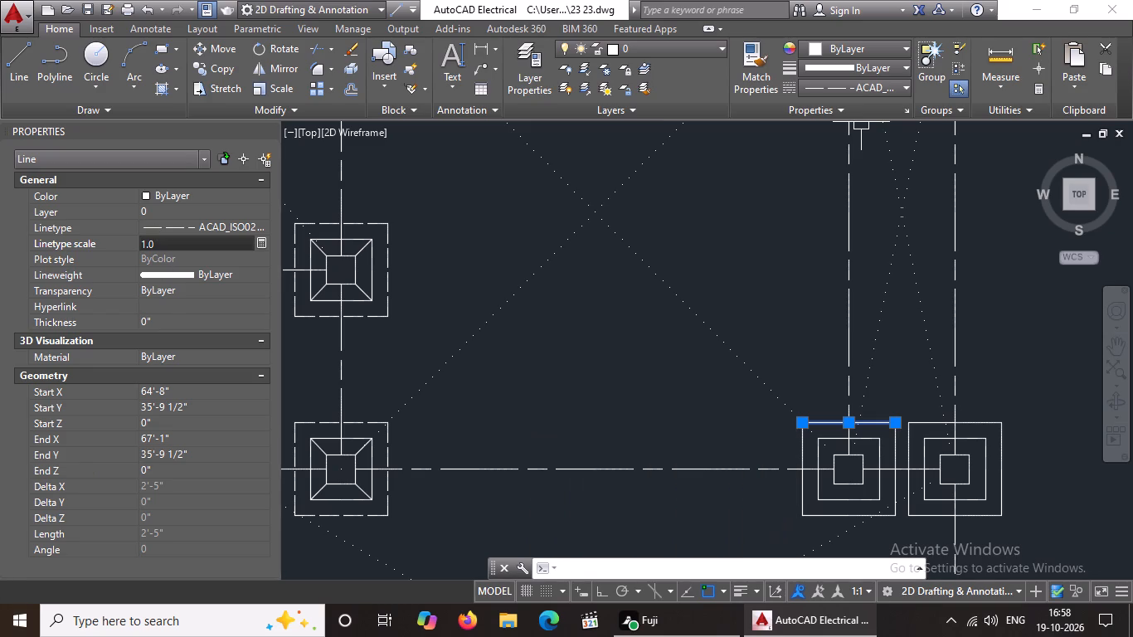
key(BackSpace)
key(BackSpace)
key(BackSpace)
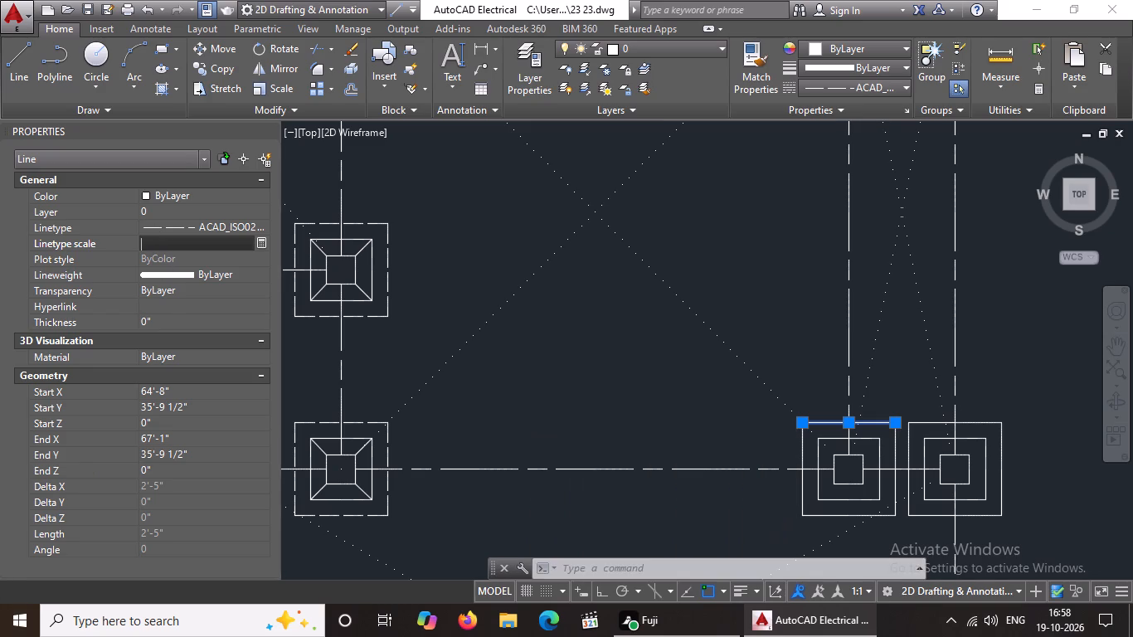
text(0.5)
key(Return)
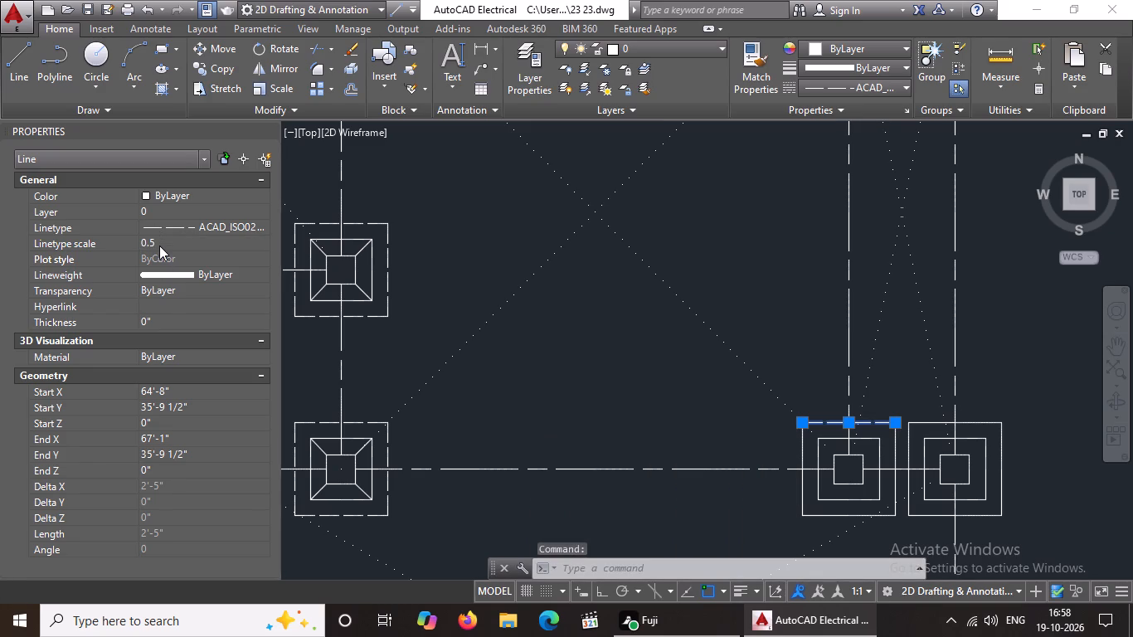
Set the left edge of this footing's outer square to linetype ACAD_ISO02W100 with linetype scale 0.5.
click(801, 493)
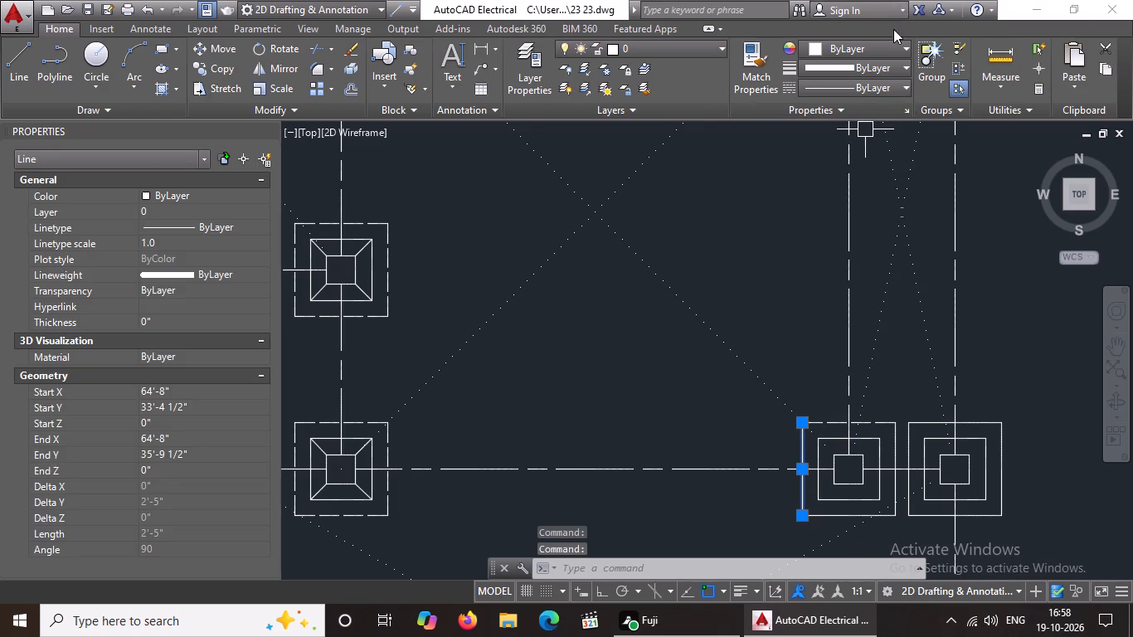
click(892, 81)
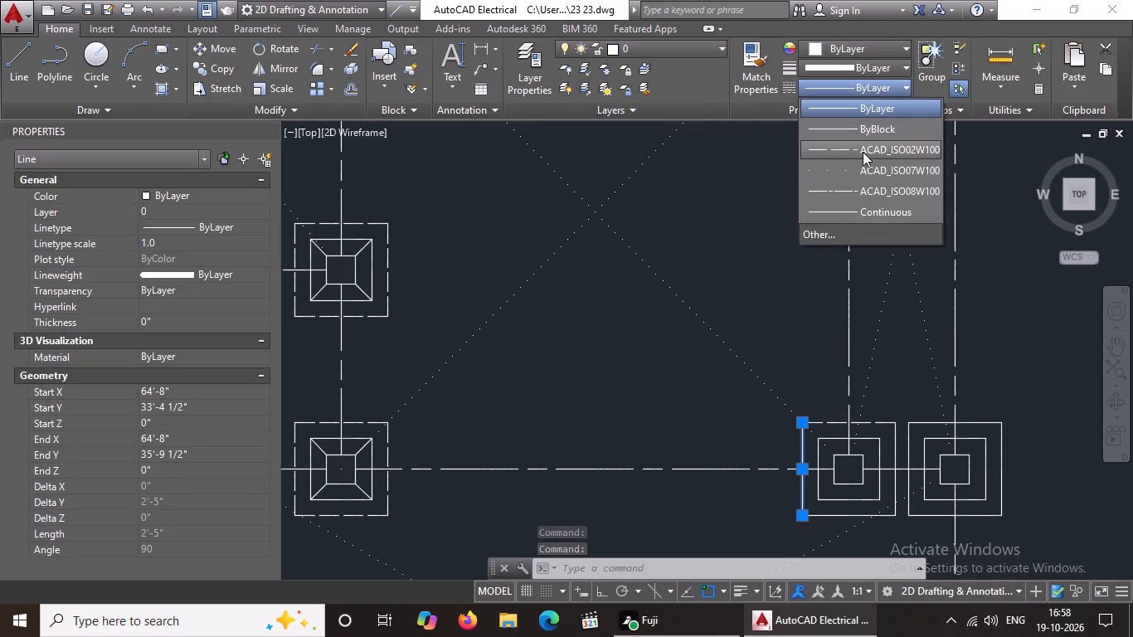
drag(863, 152, 845, 163)
click(186, 244)
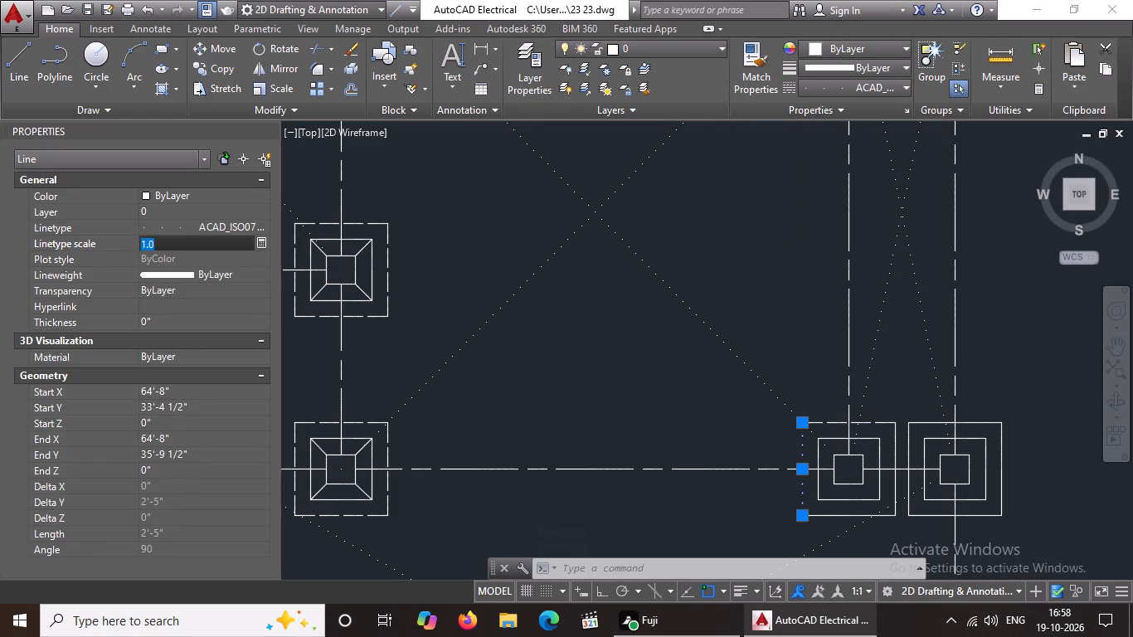
key(BackSpace)
key(BackSpace)
key(BackSpace)
key(BackSpace)
text(0.5)
key(Return)
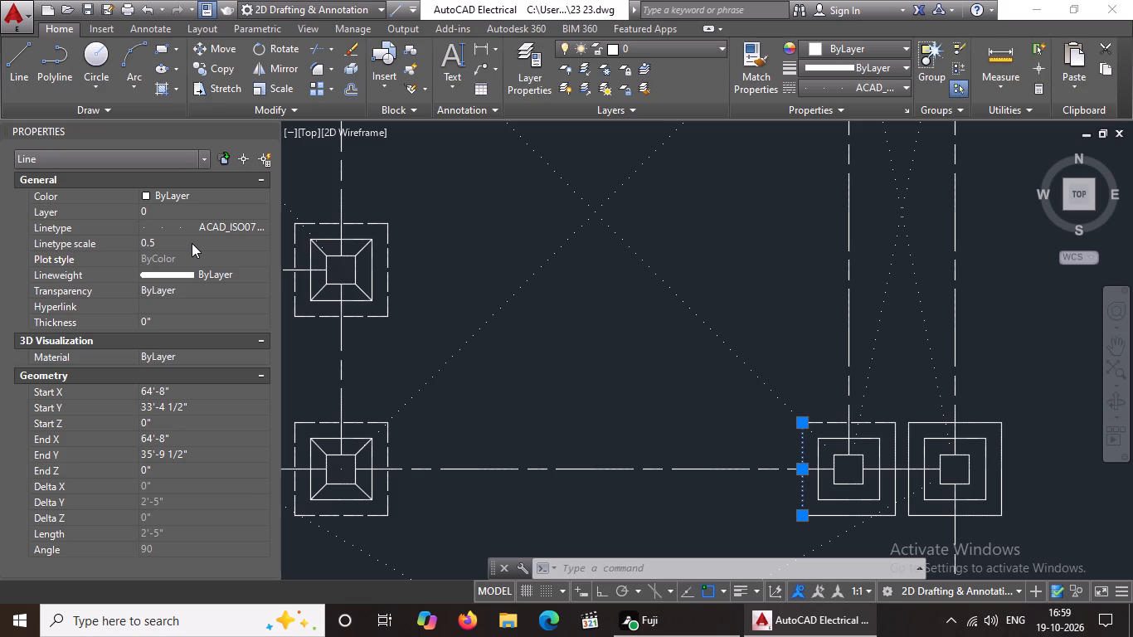
scroll(832, 436, down, 1)
click(899, 85)
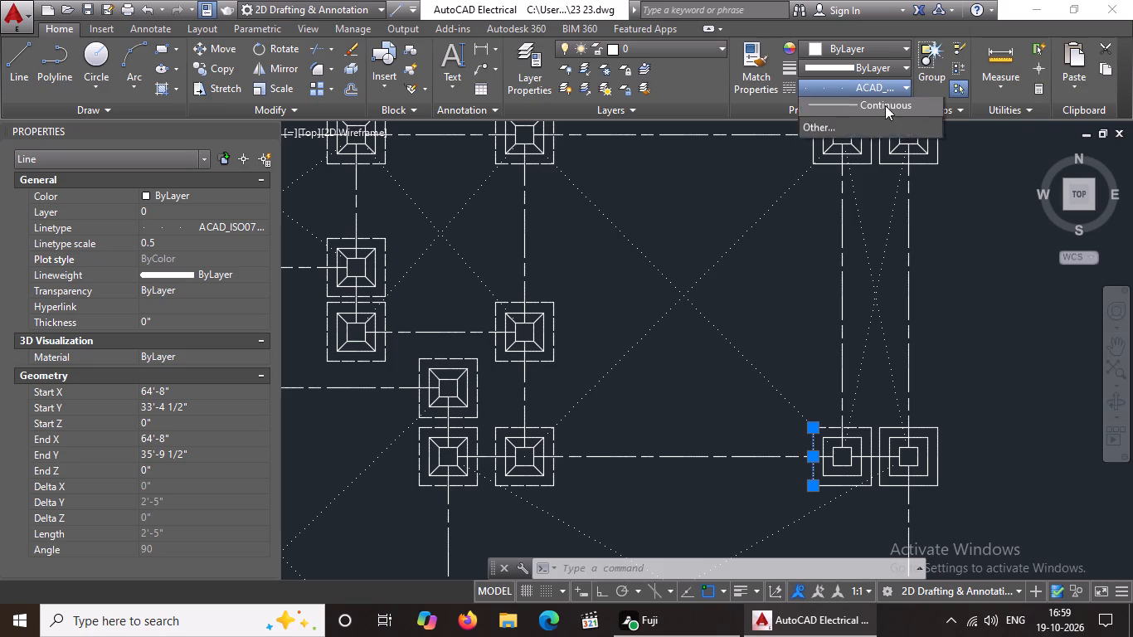
click(862, 148)
Set the bottom edge of this footing's outer square to linetype ACAD_ISO02W100 with linetype scale 0.5.
scroll(240, 249, down, 1)
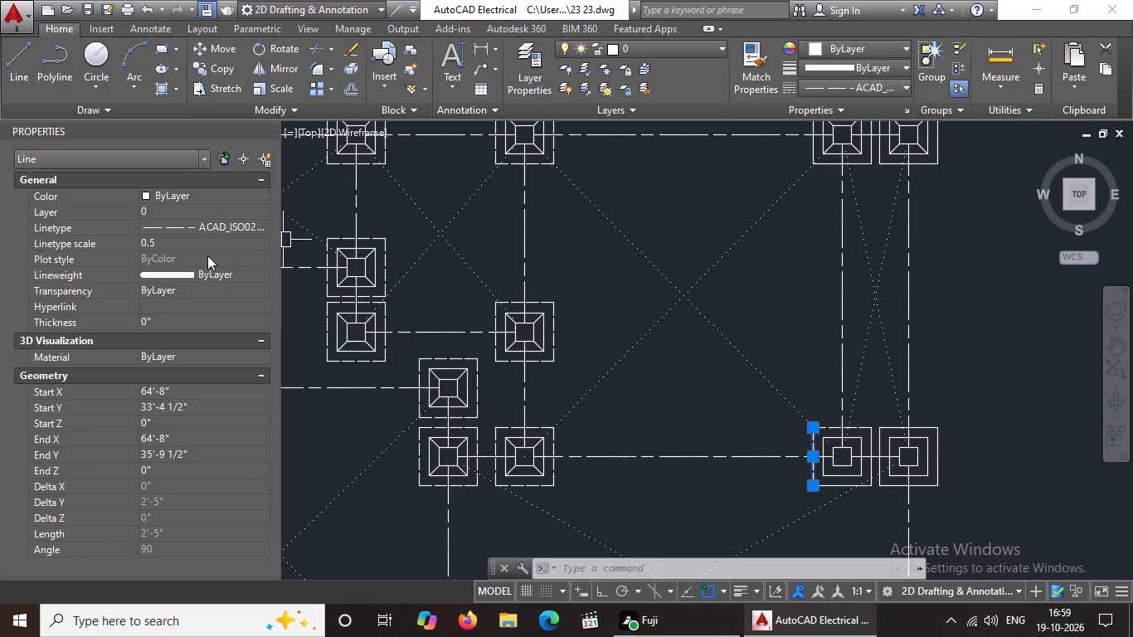
scroll(876, 480, up, 3)
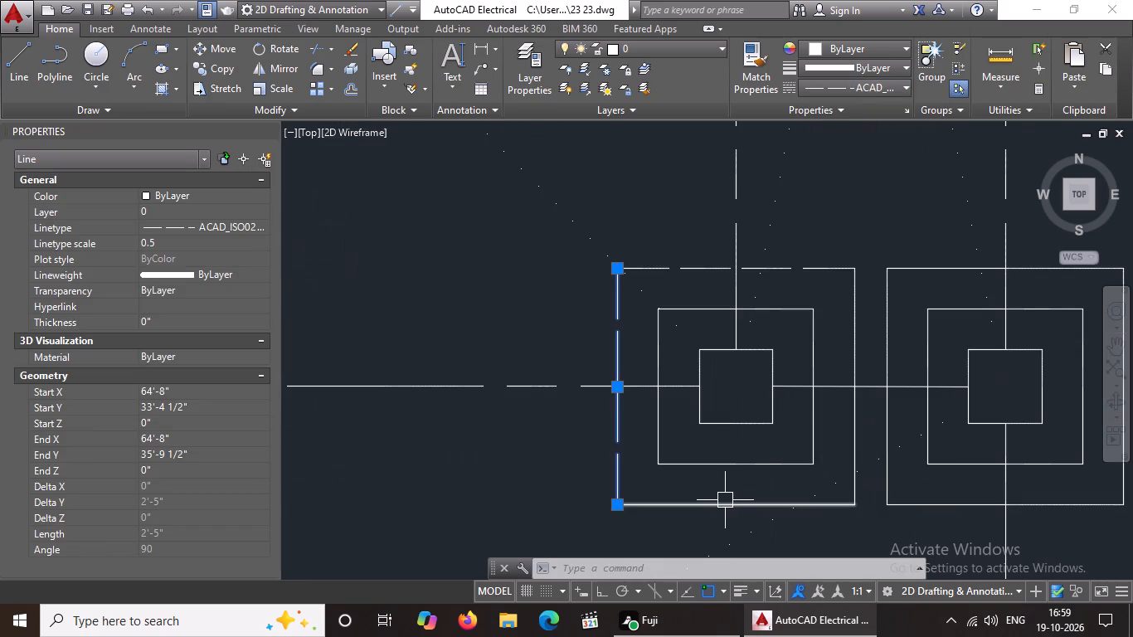
click(722, 500)
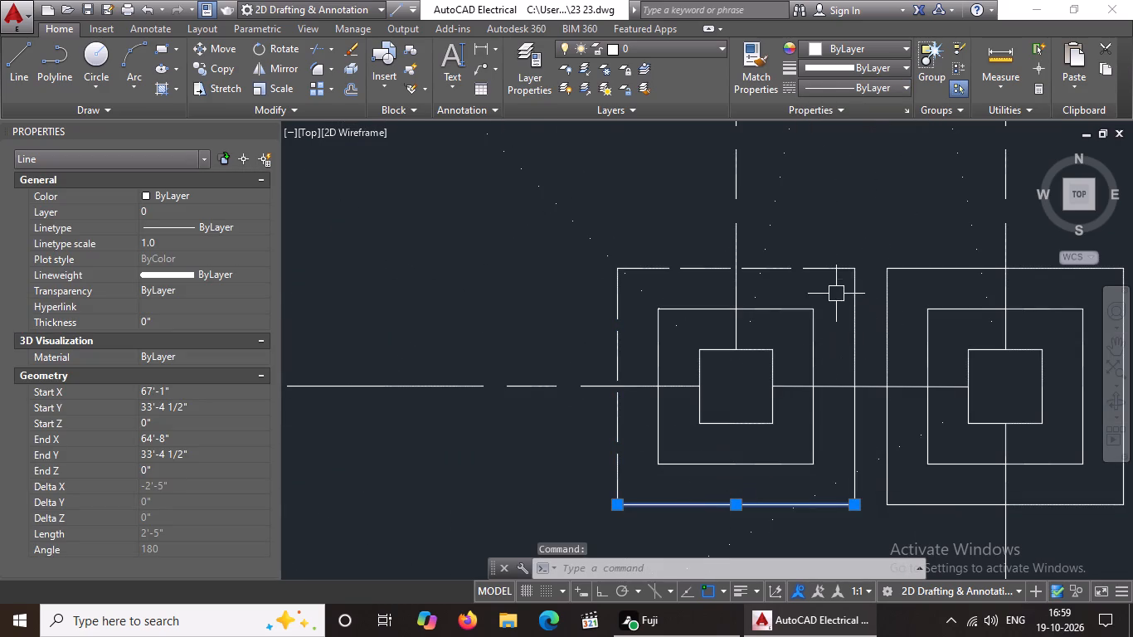
click(858, 90)
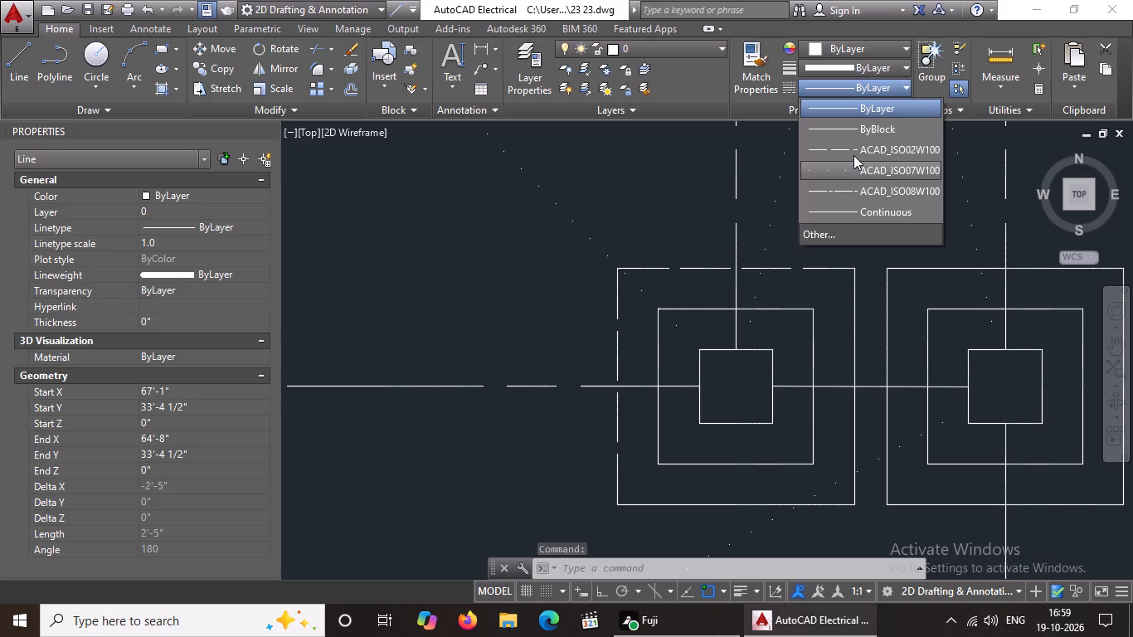
click(854, 151)
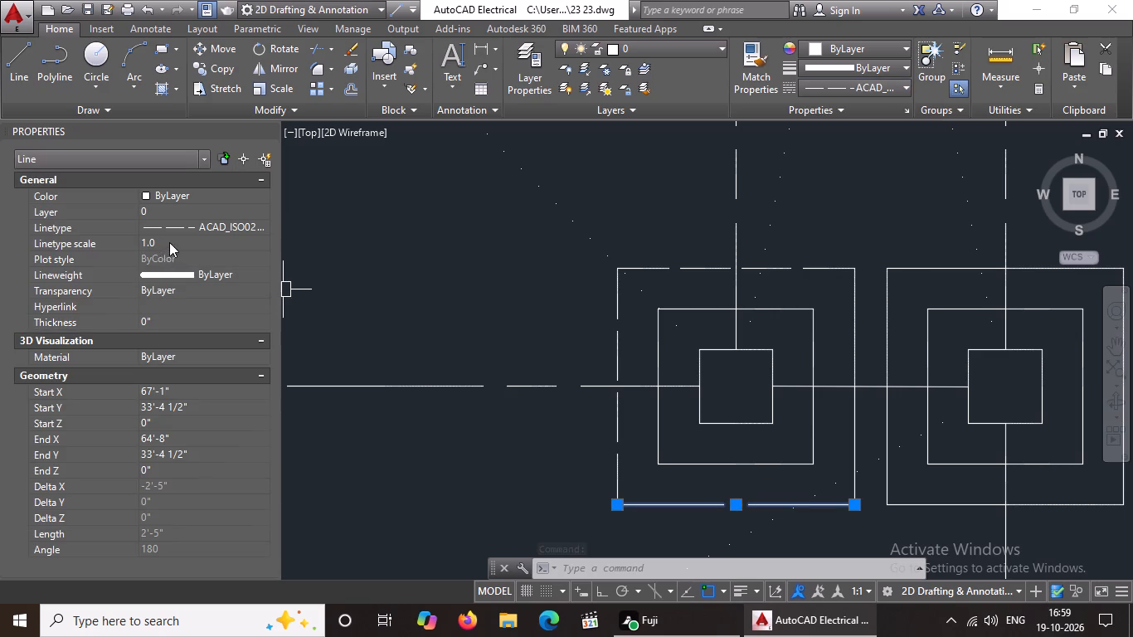
click(169, 242)
key(BackSpace)
key(BackSpace)
key(BackSpace)
key(BackSpace)
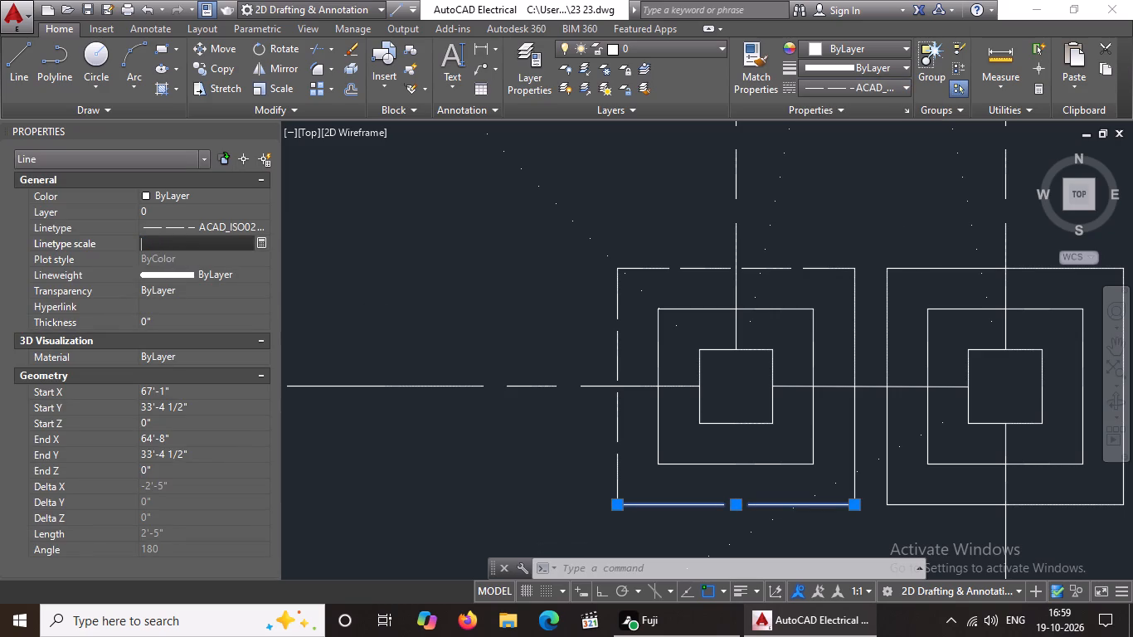
text(0.5)
key(Return)
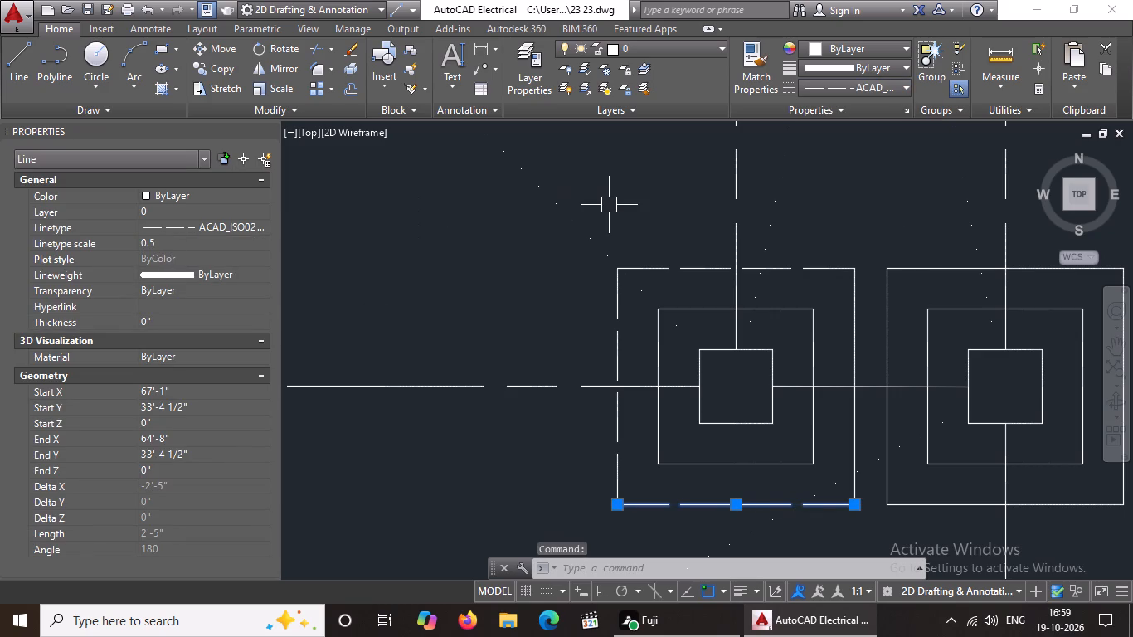
Set the right edge of this footing's outer square to linetype ACAD_ISO02W100 with linetype scale 0.5.
click(849, 353)
click(873, 86)
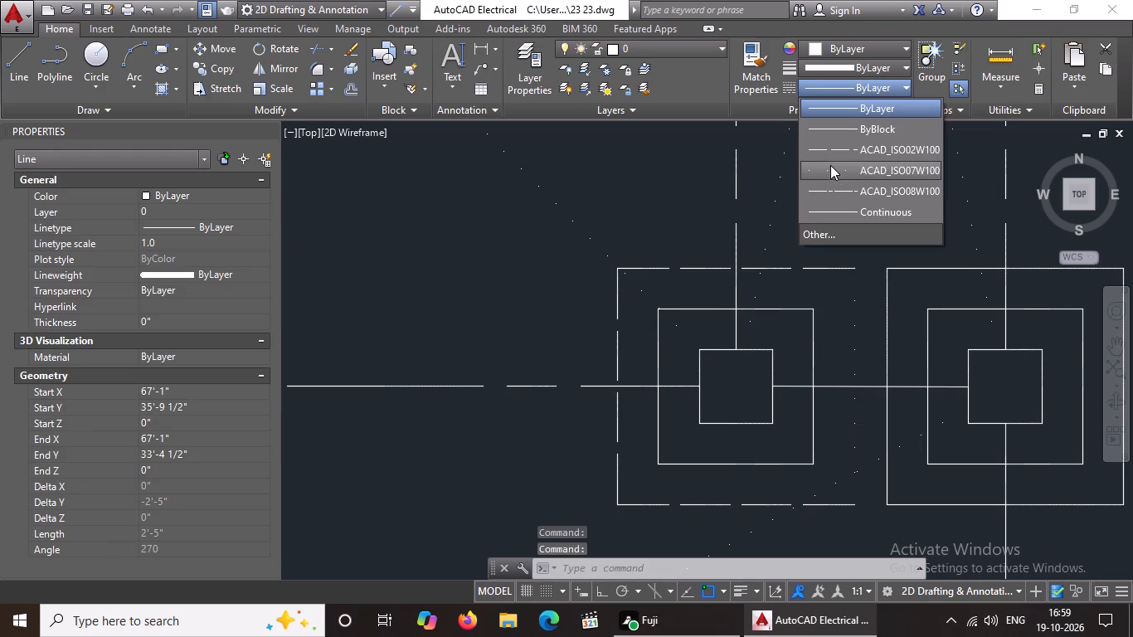
click(843, 145)
click(182, 237)
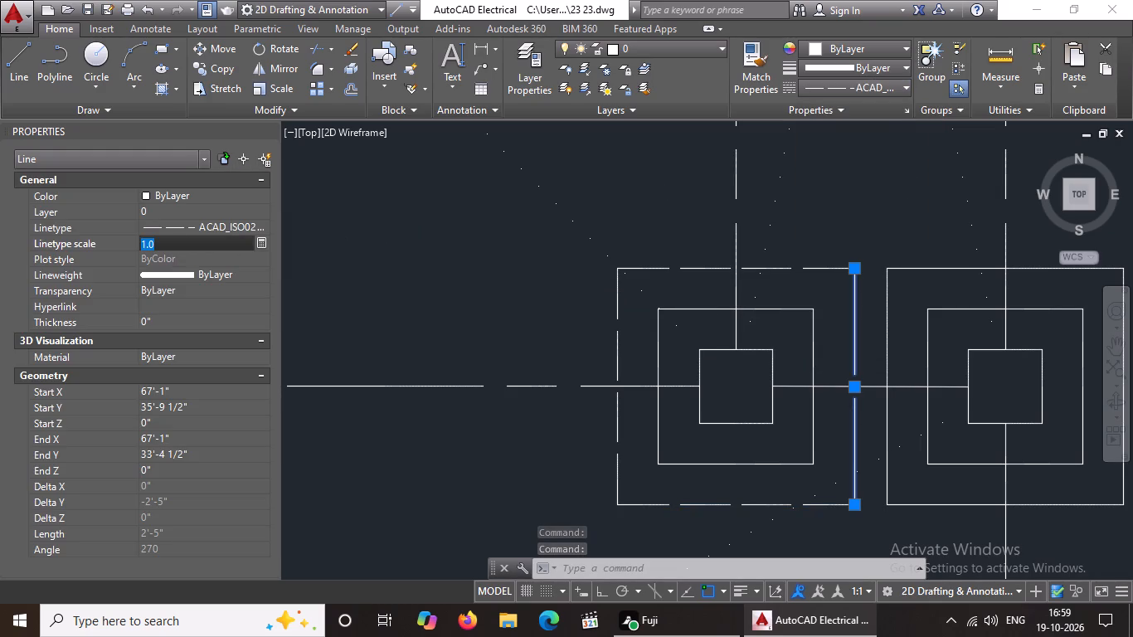
key(BackSpace)
key(BackSpace)
key(BackSpace)
key(BackSpace)
key(BackSpace)
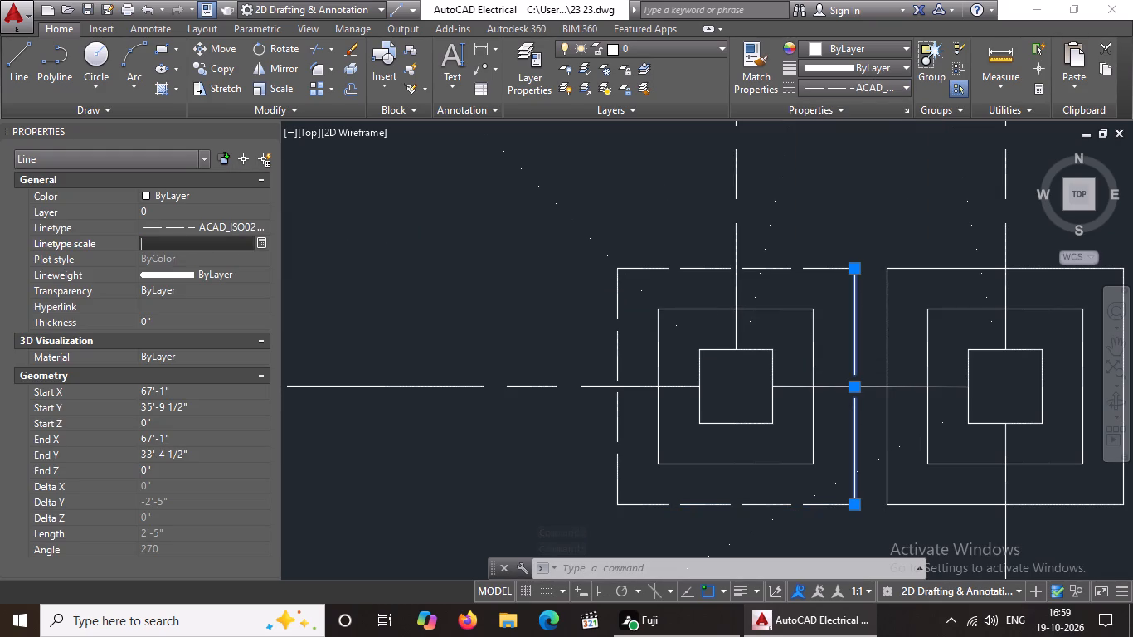
key(0)
text(.5)
key(Return)
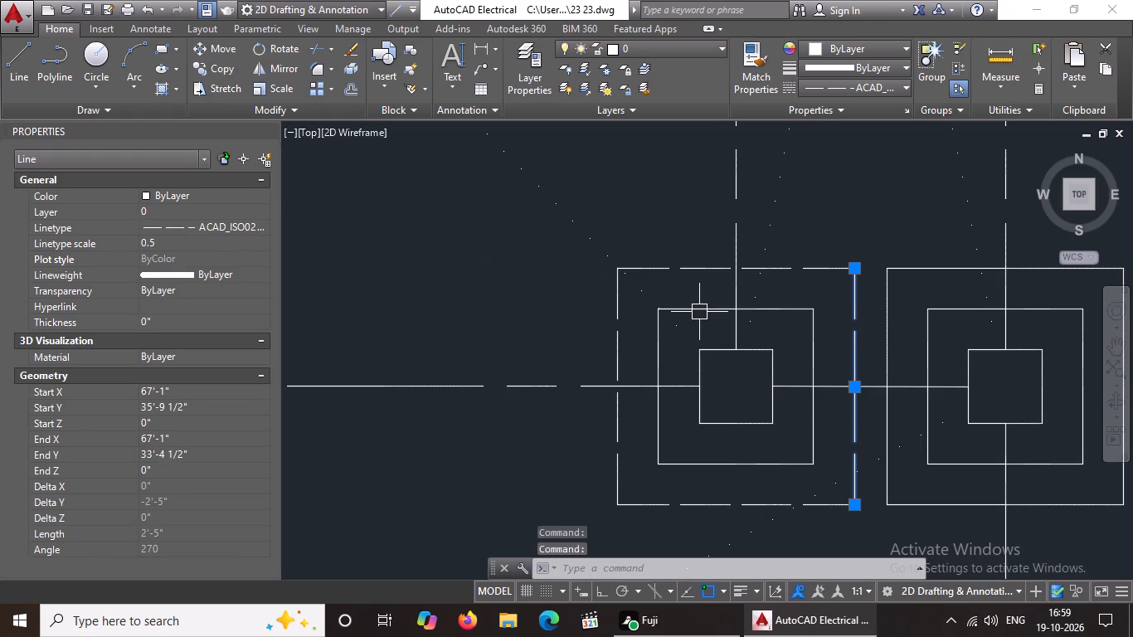
scroll(700, 312, down, 2)
key(Escape)
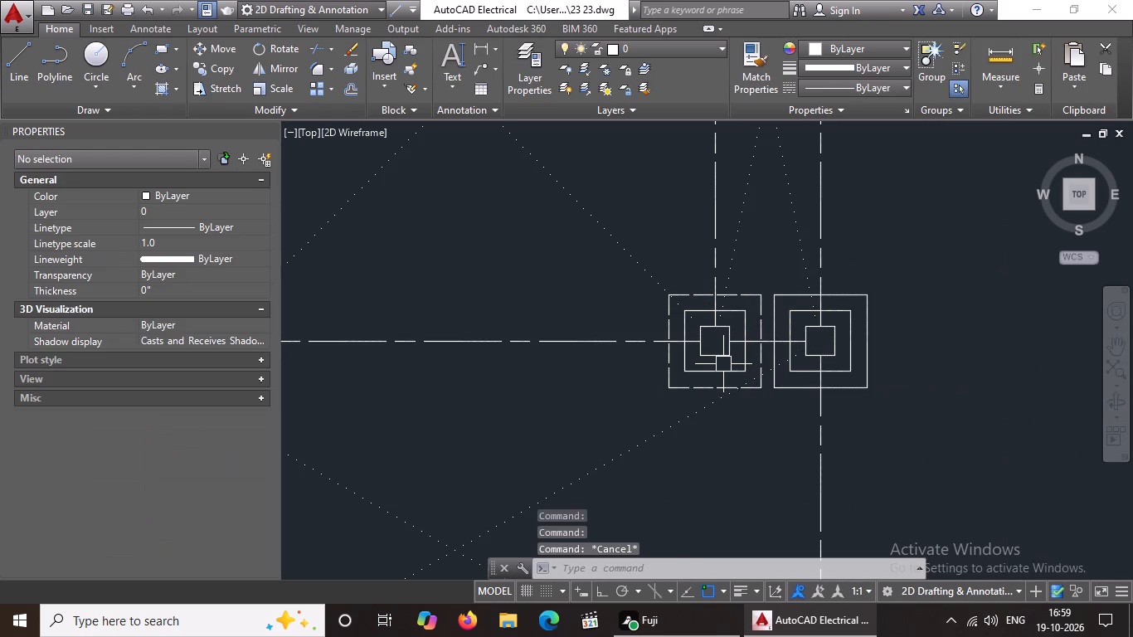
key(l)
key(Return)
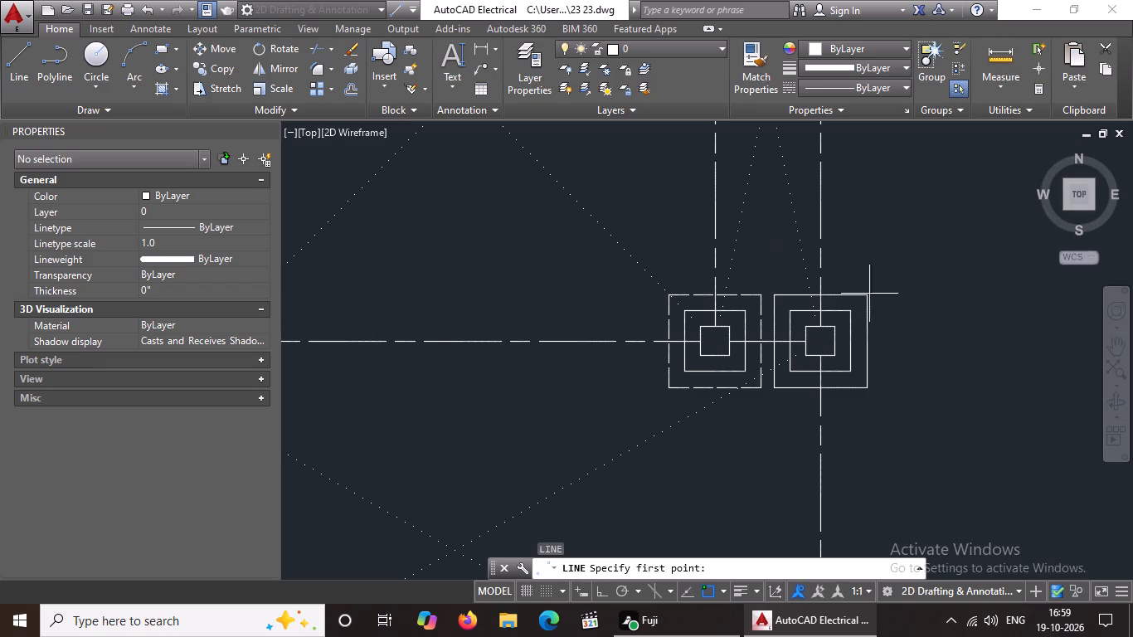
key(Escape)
Draw the two upper diagonal lines joining the column corners to the inner footing square on the right-hand pair's left footing.
key(l)
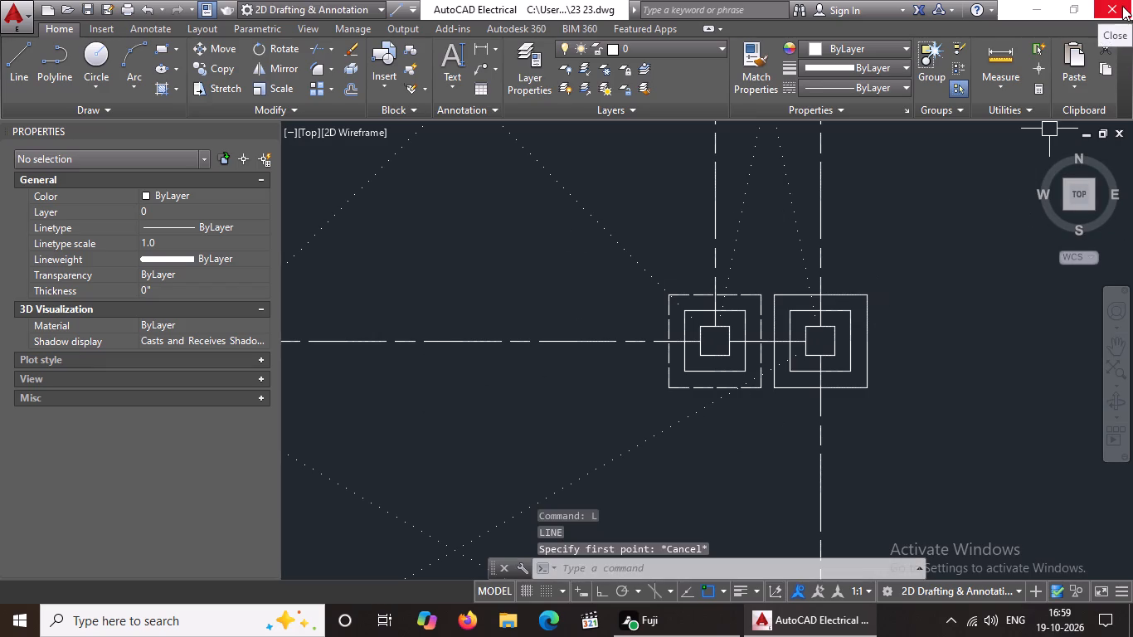
key(Return)
scroll(785, 289, down, 1)
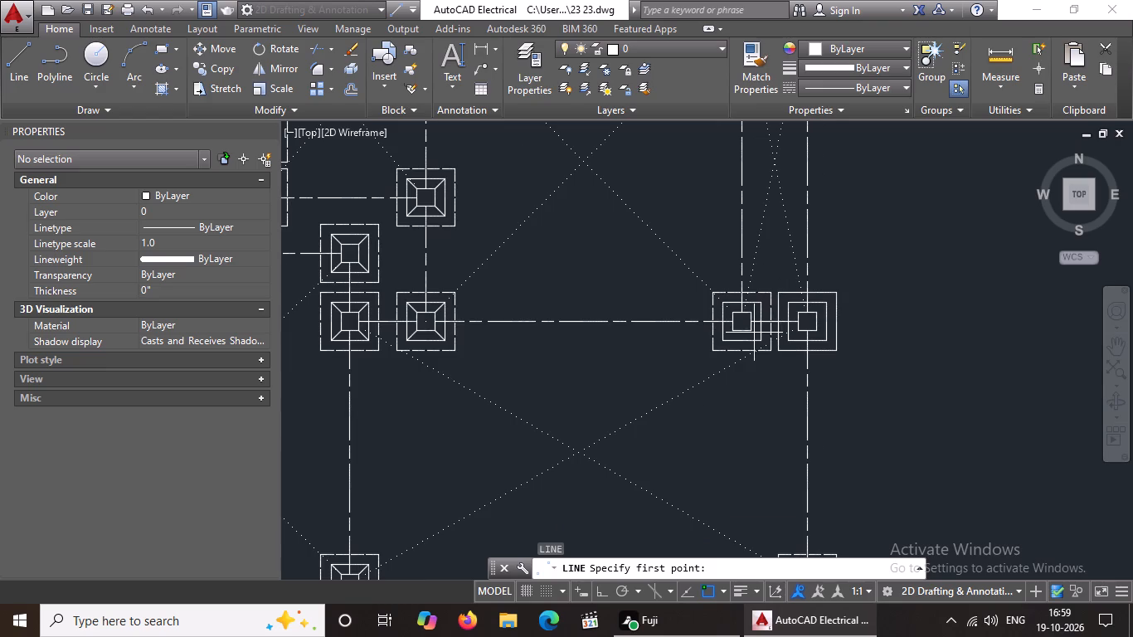
scroll(761, 309, up, 2)
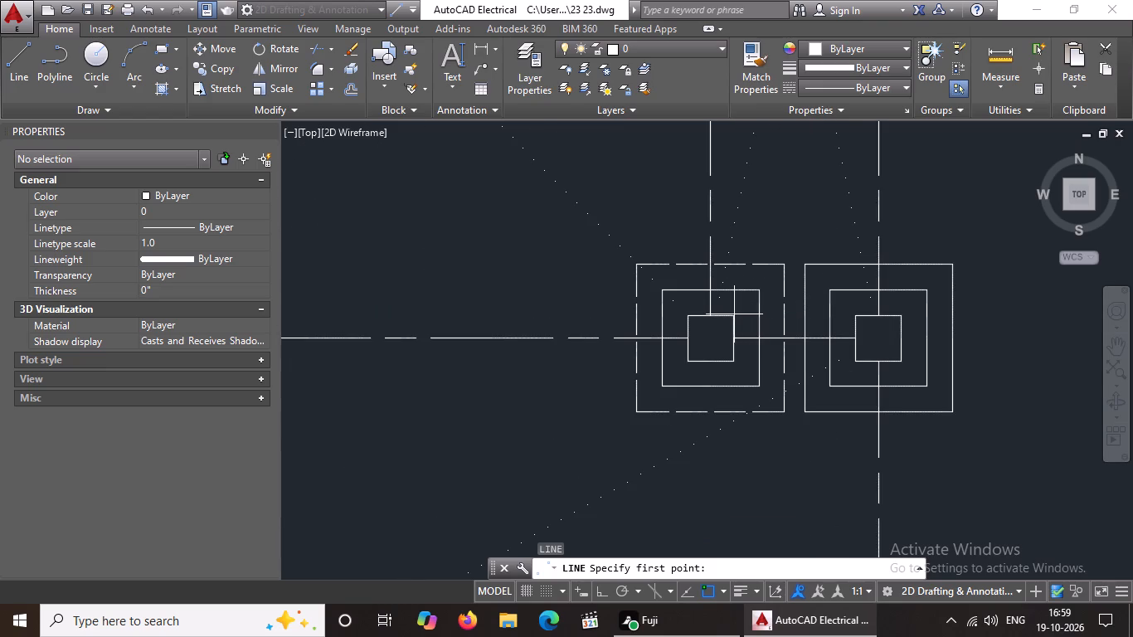
click(729, 315)
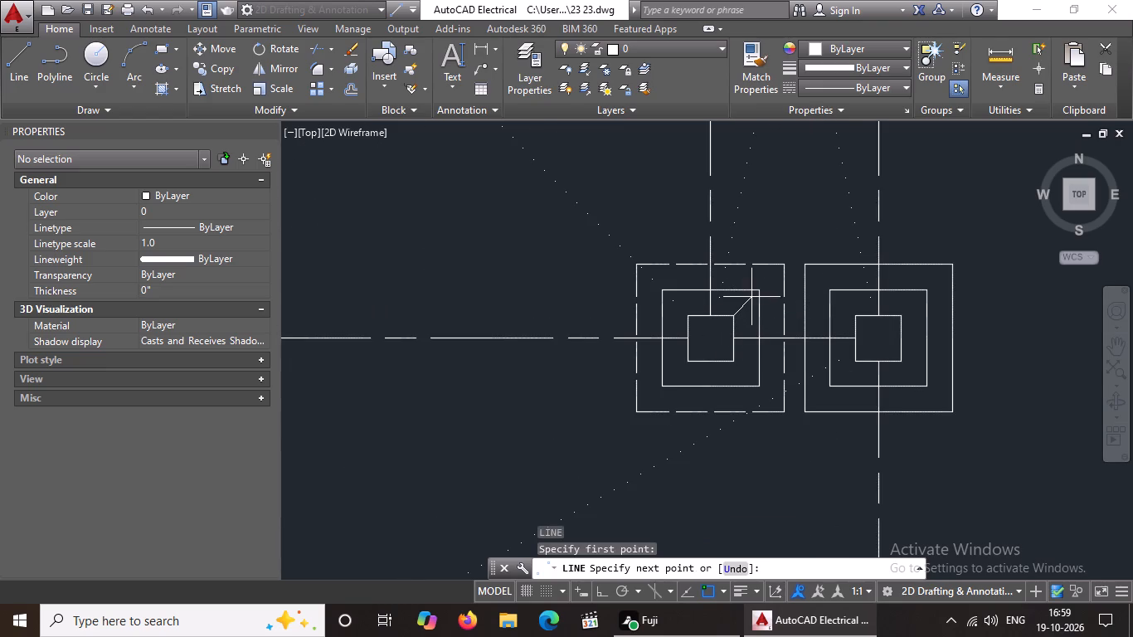
click(759, 291)
key(Escape)
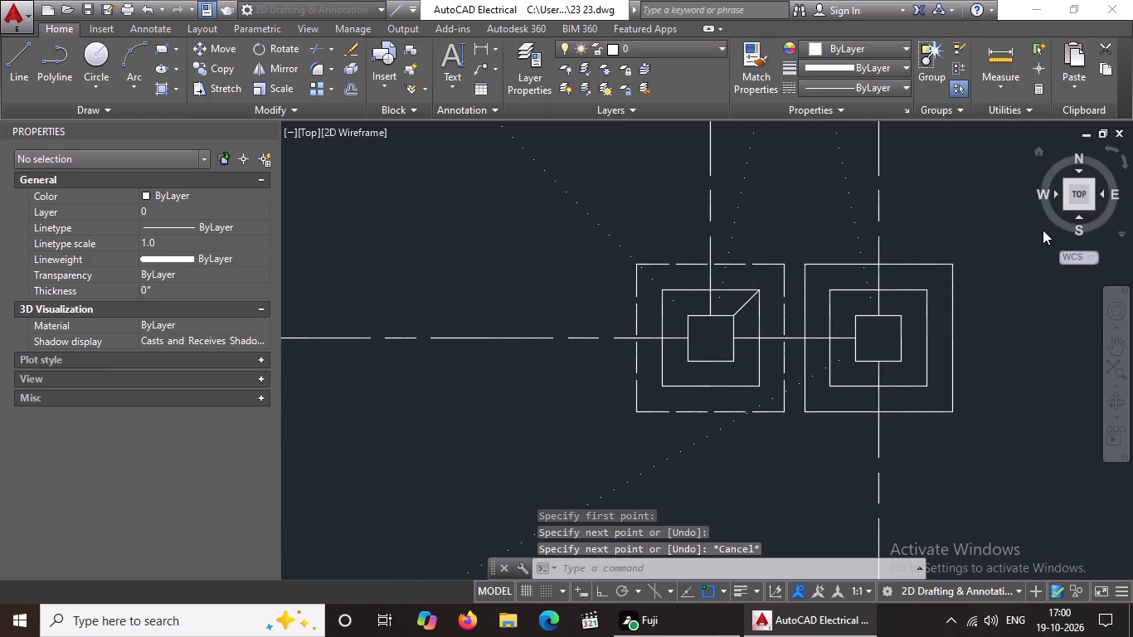
key(l)
key(Return)
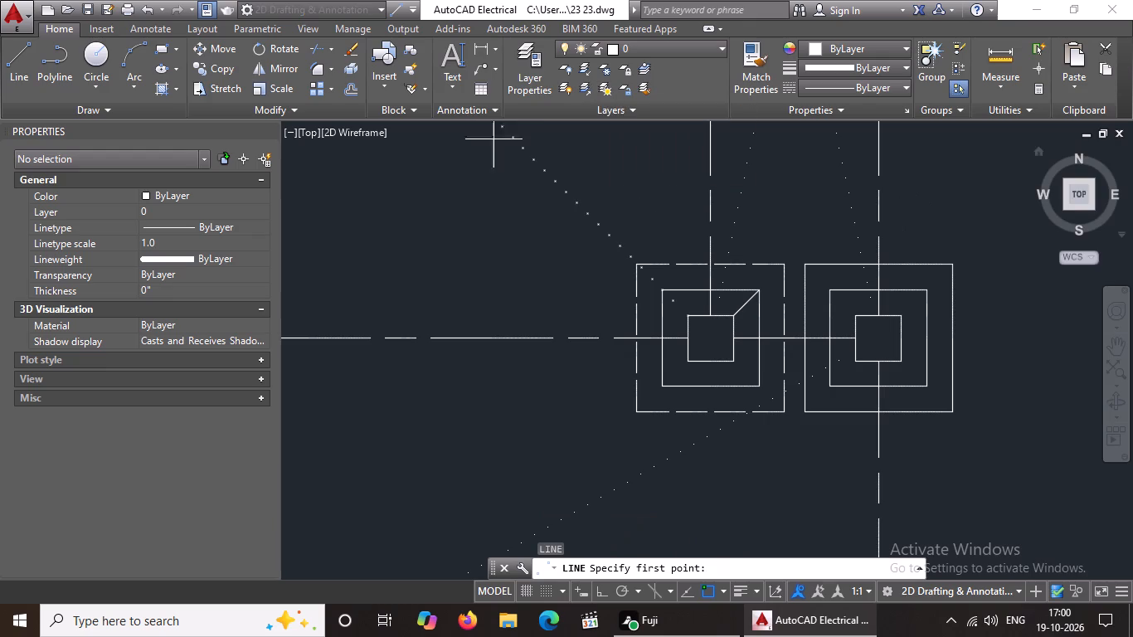
click(662, 290)
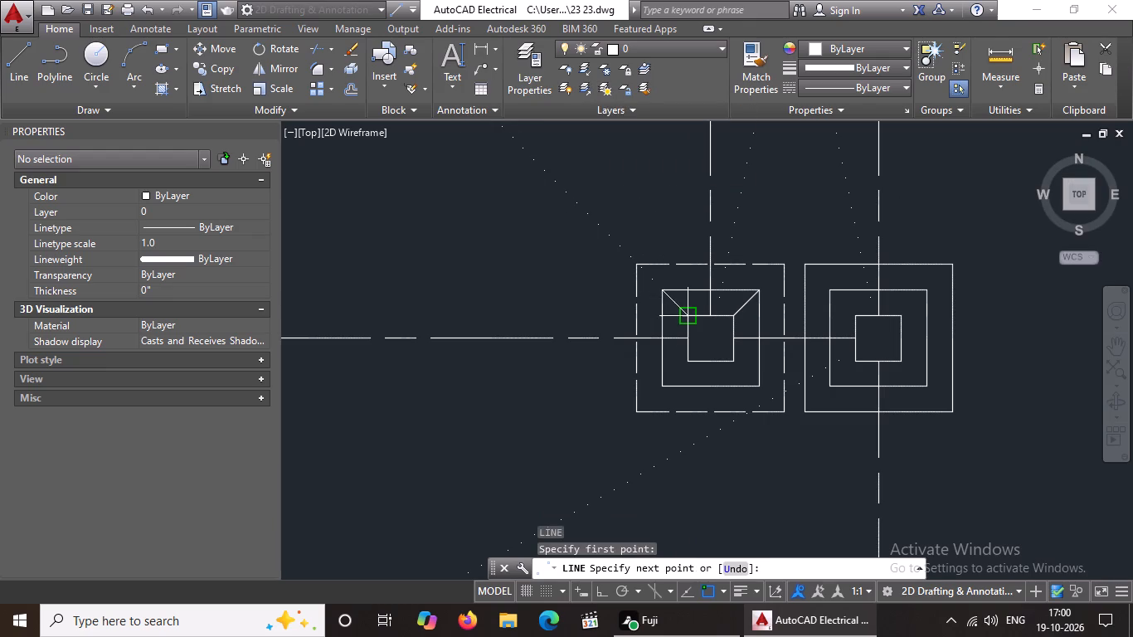
click(687, 320)
key(Escape)
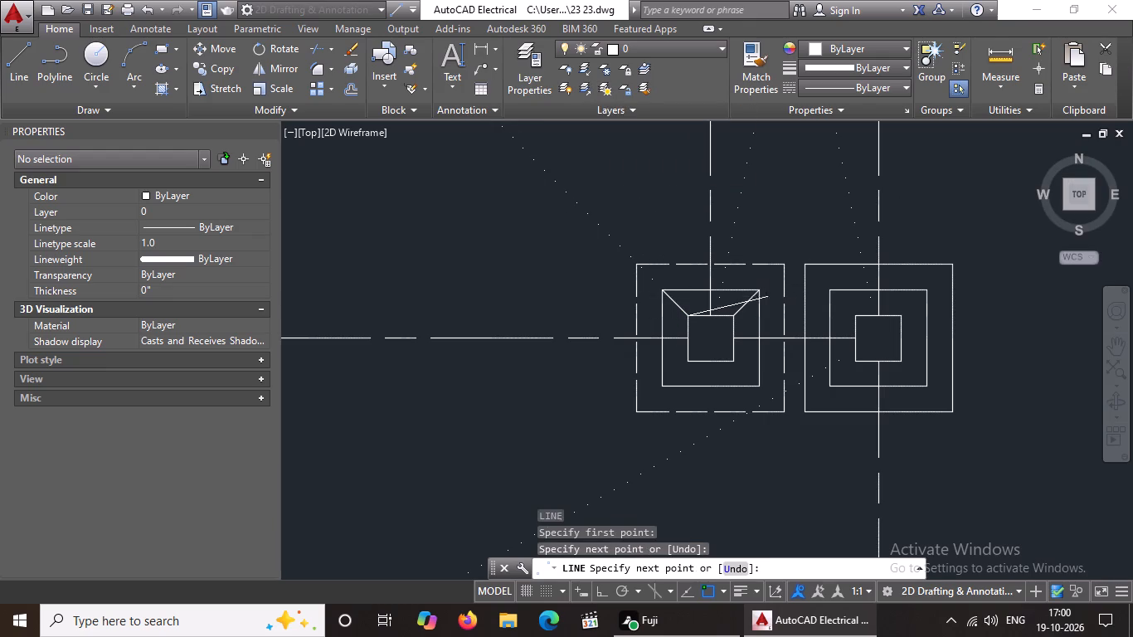
Draw the two lower diagonal lines joining the column corners to the inner footing square on this left footing.
key(l)
key(Return)
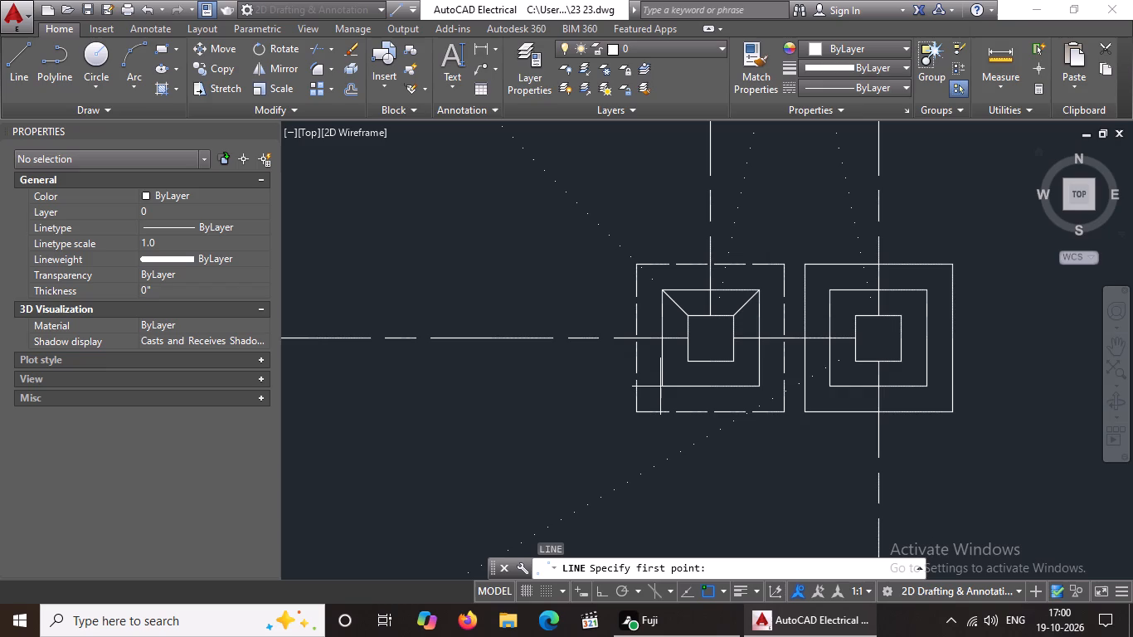
drag(663, 386, 672, 375)
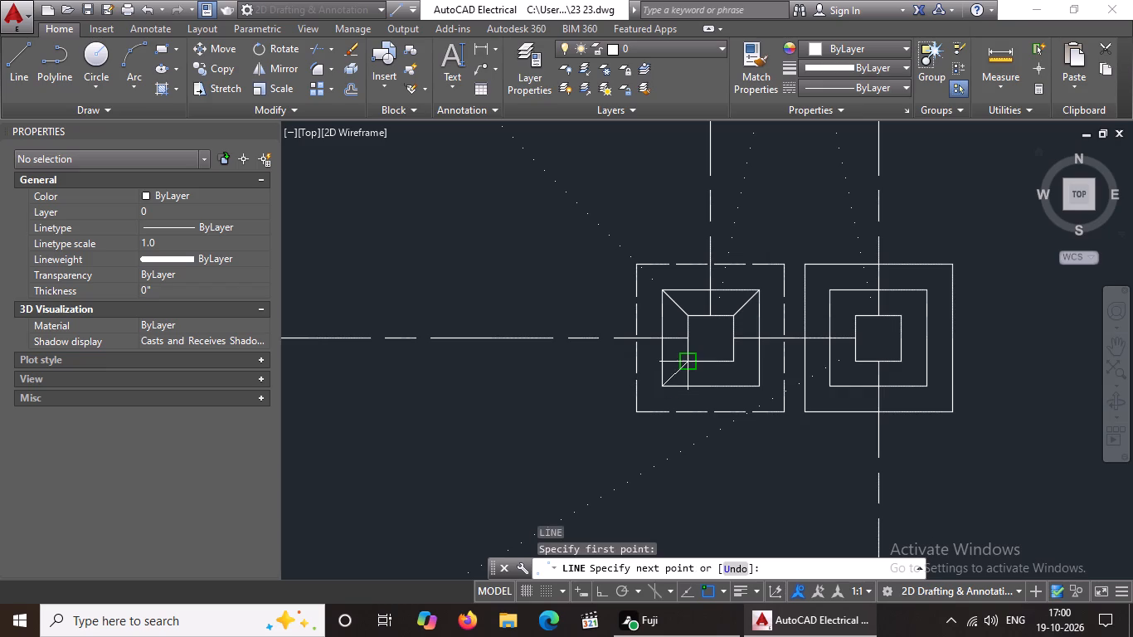
click(690, 361)
key(Escape)
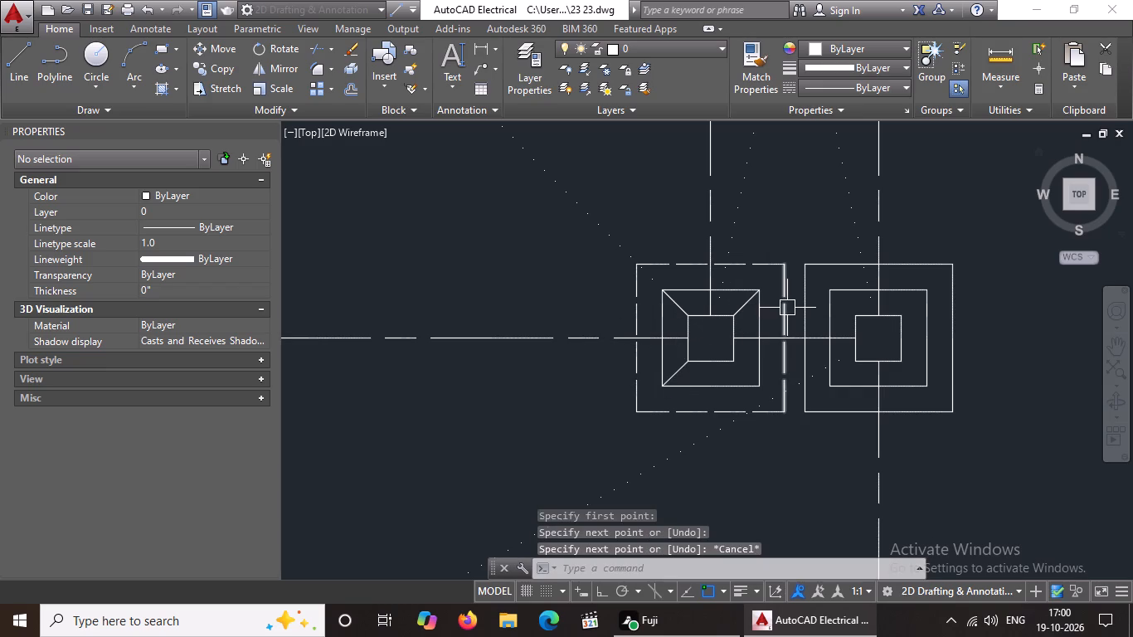
key(l)
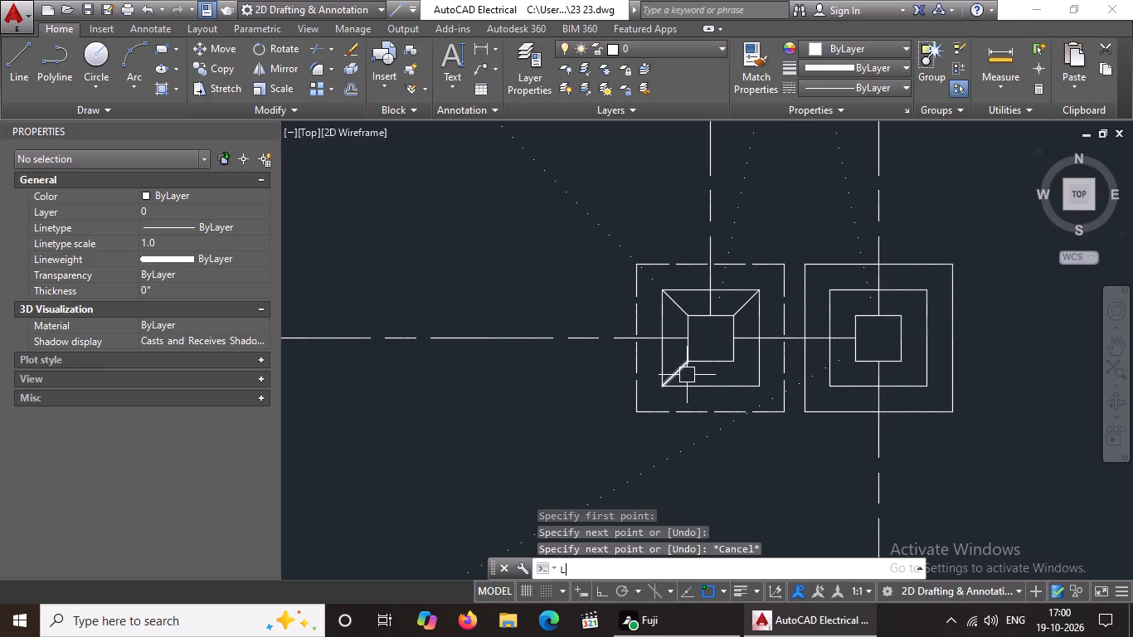
key(Return)
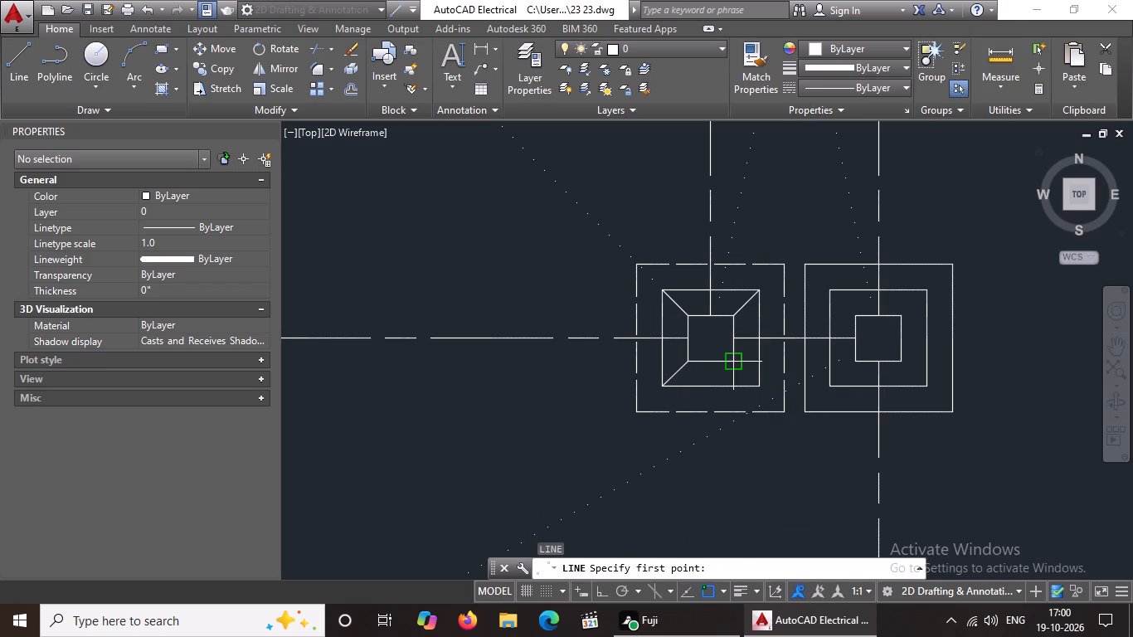
click(731, 359)
click(756, 384)
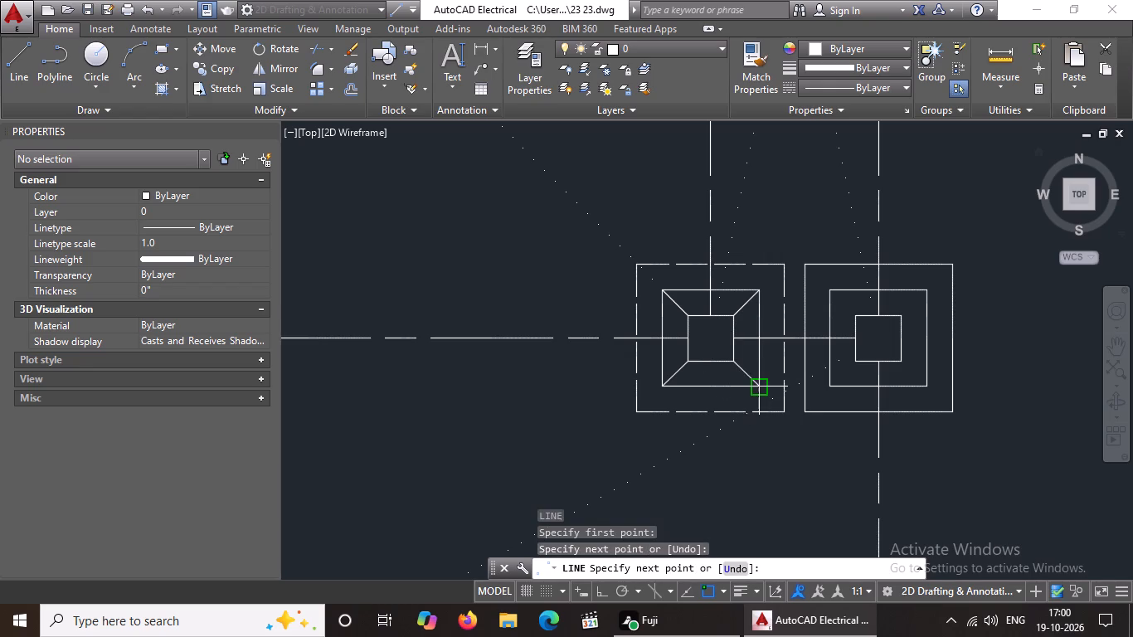
key(Escape)
Draw the two upper diagonal lines joining the column corners to the inner footing square on the pair's right footing.
scroll(756, 384, down, 1)
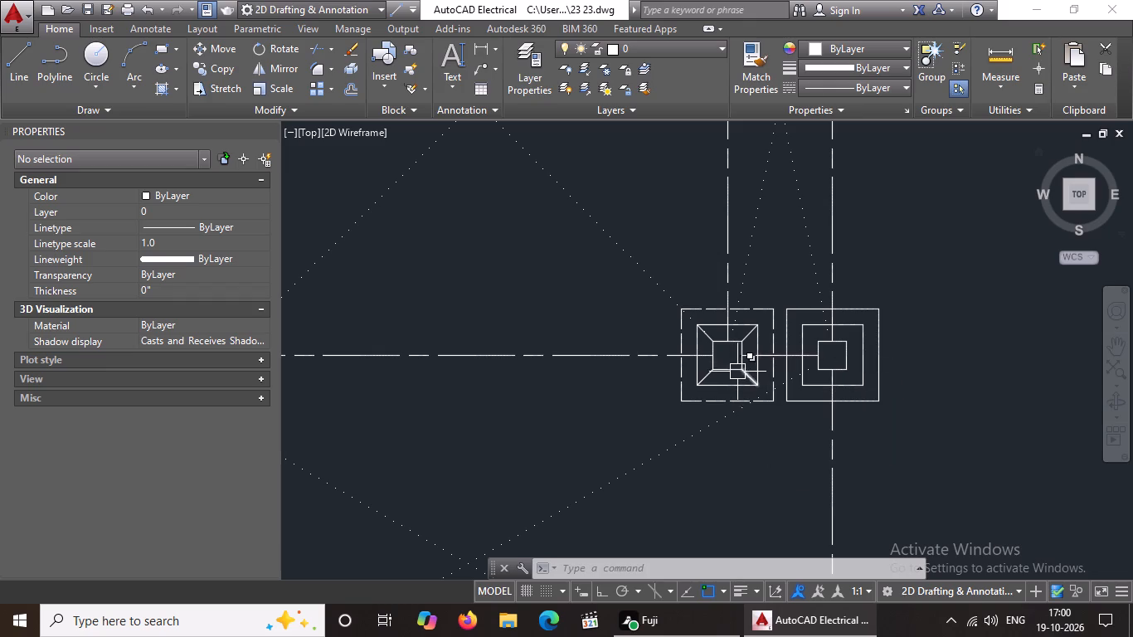
scroll(742, 370, up, 1)
scroll(805, 353, down, 2)
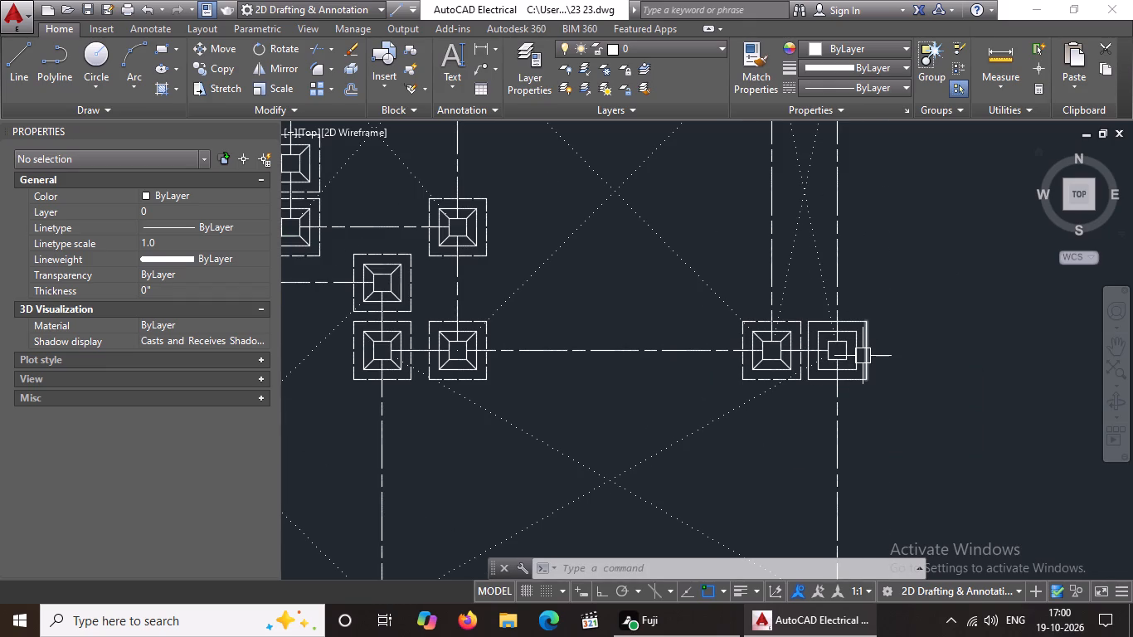
scroll(865, 353, down, 4)
scroll(859, 337, up, 4)
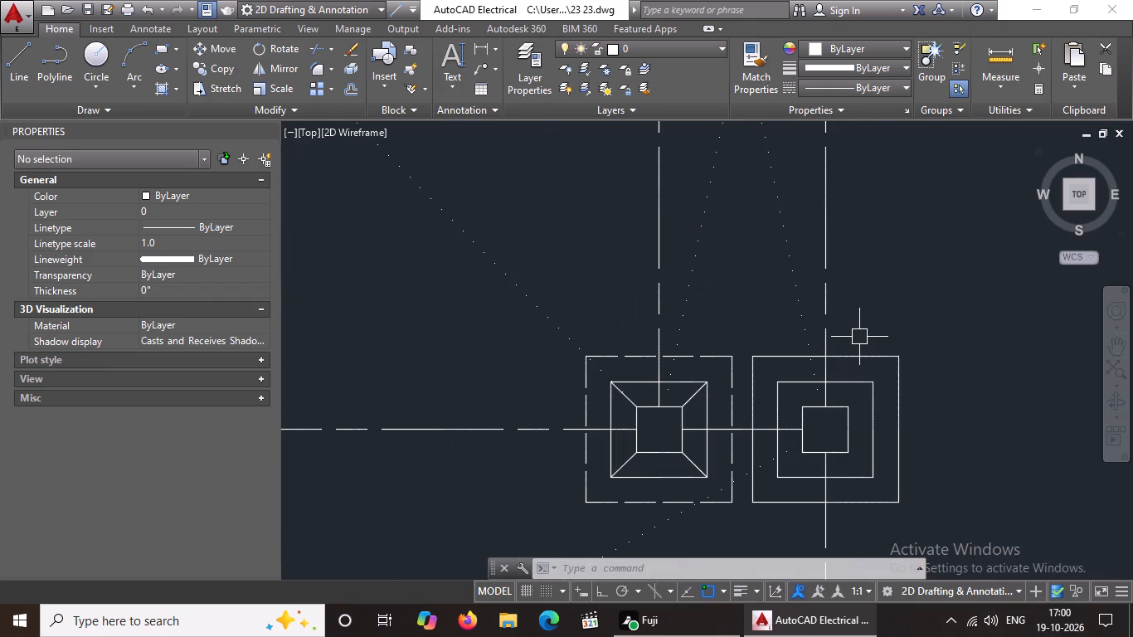
key(Escape)
key(l)
key(Return)
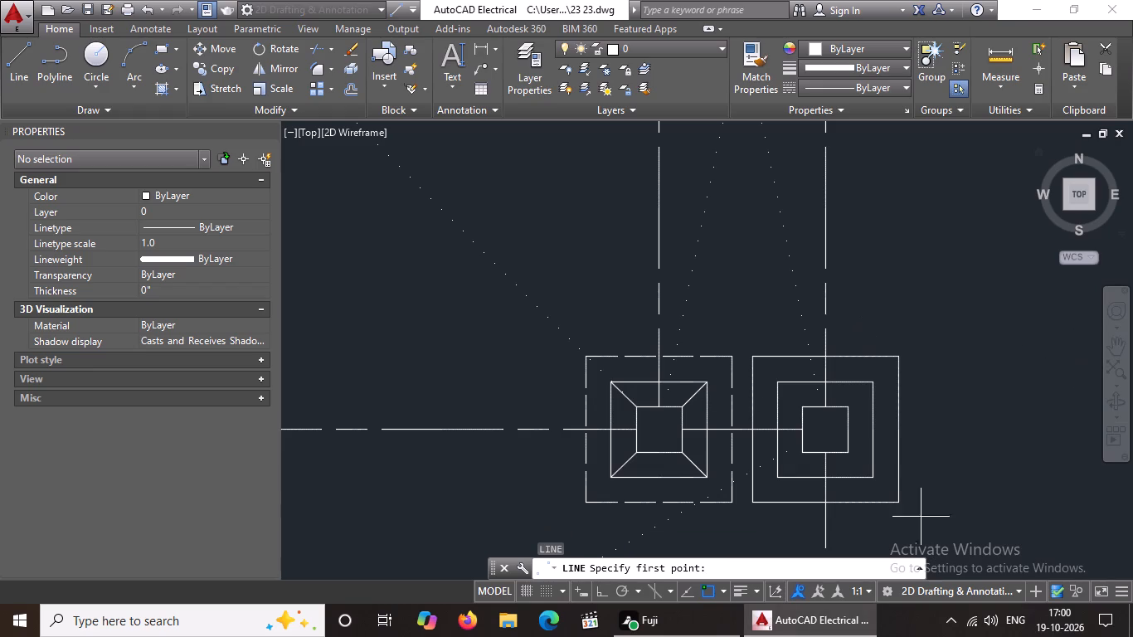
drag(841, 406, 849, 401)
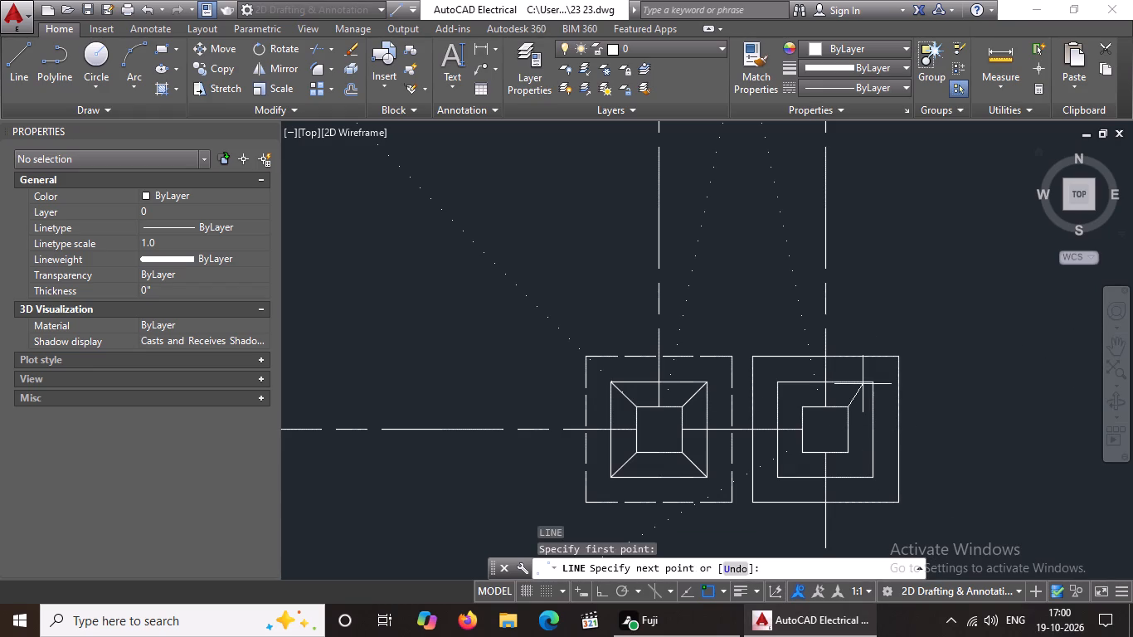
click(869, 384)
key(Escape)
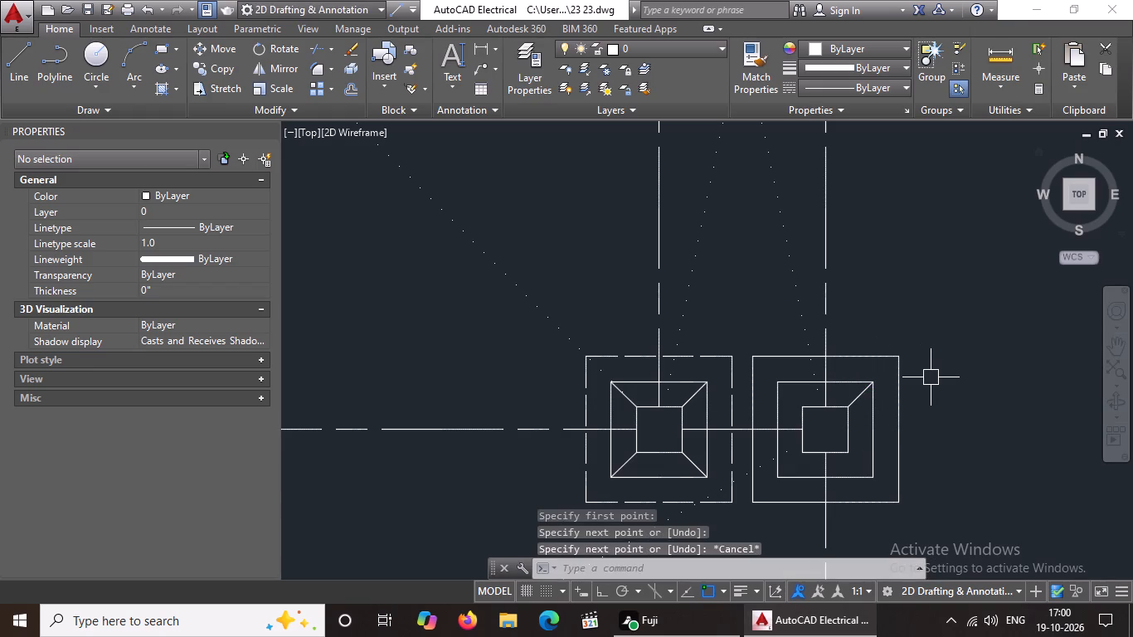
key(l)
key(Return)
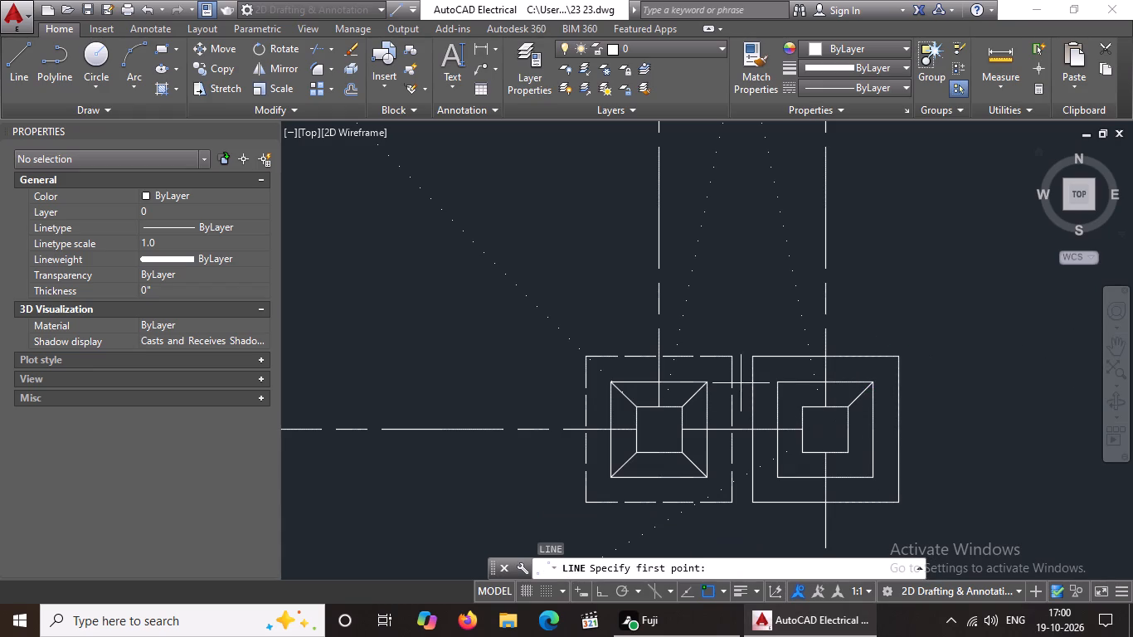
click(776, 379)
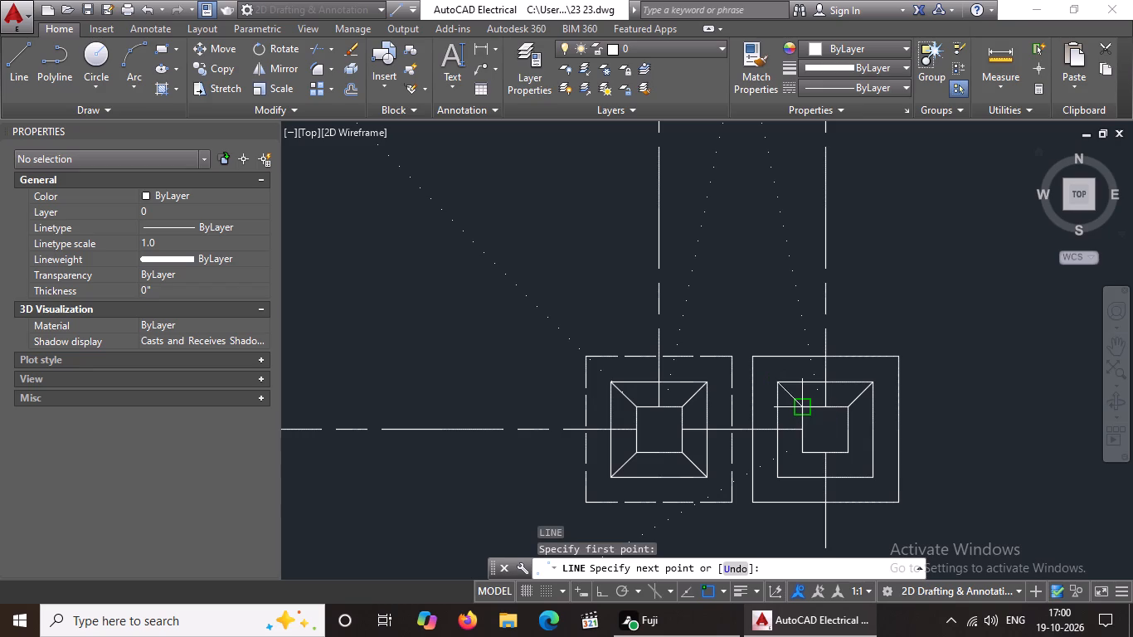
click(799, 413)
key(Escape)
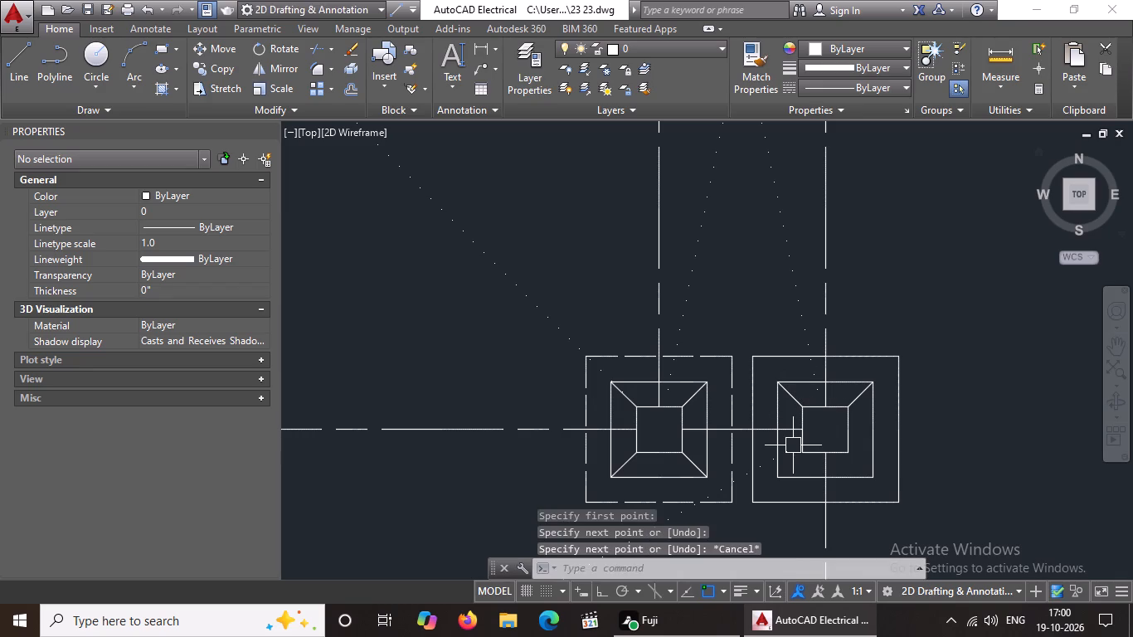
Draw the two lower diagonal lines joining the column corners to the inner footing square on this right footing.
key(l)
key(Return)
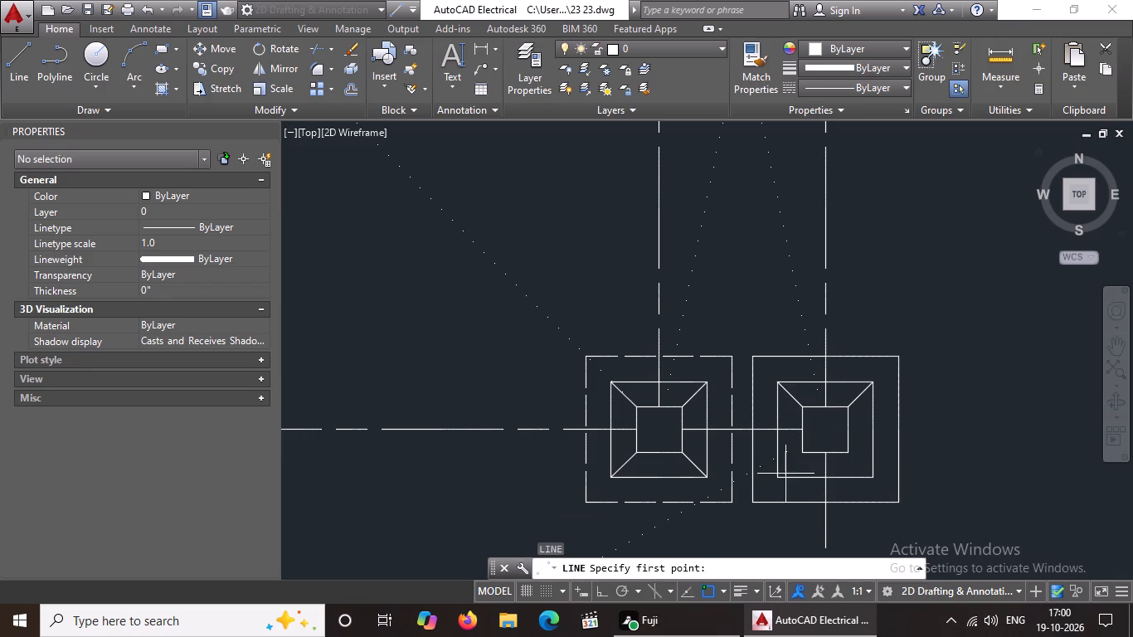
click(777, 475)
click(805, 449)
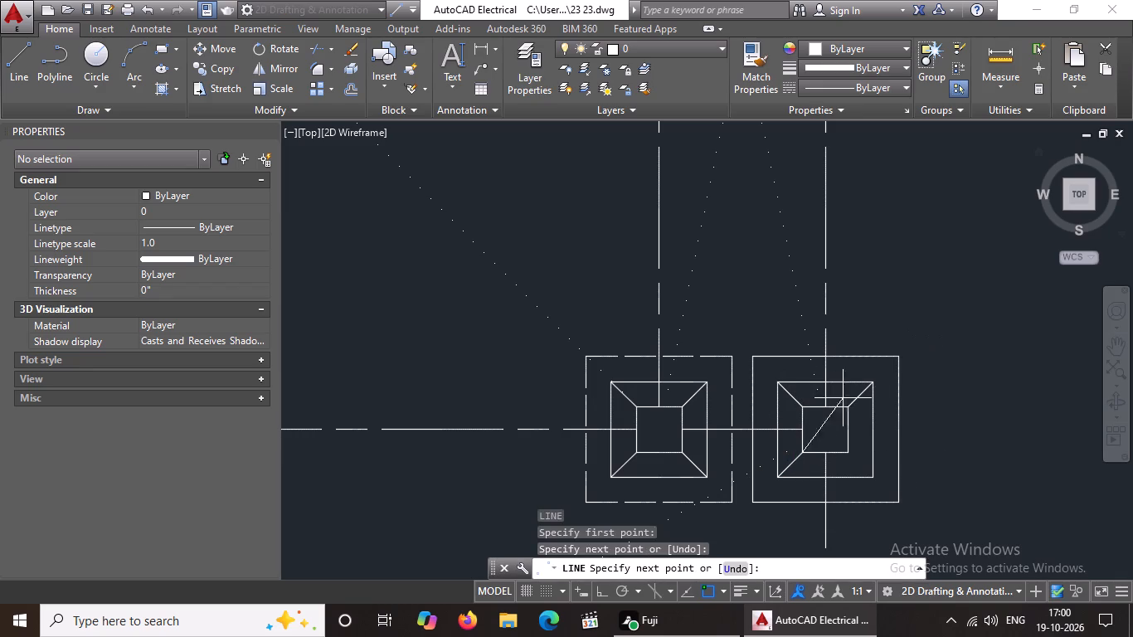
key(Escape)
key(l)
key(Return)
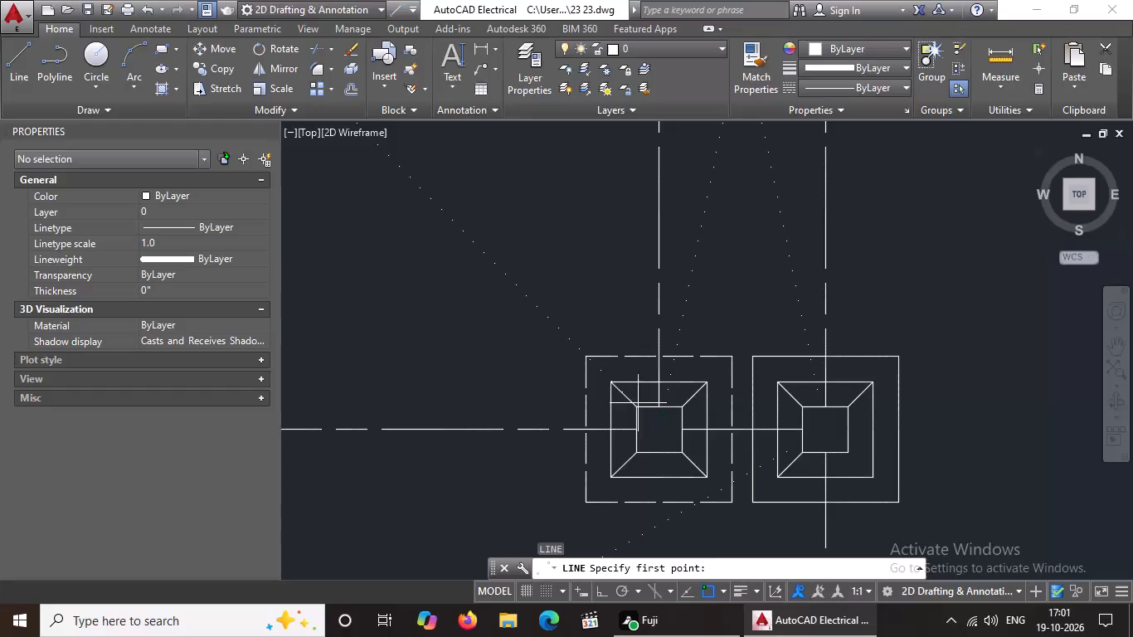
click(848, 450)
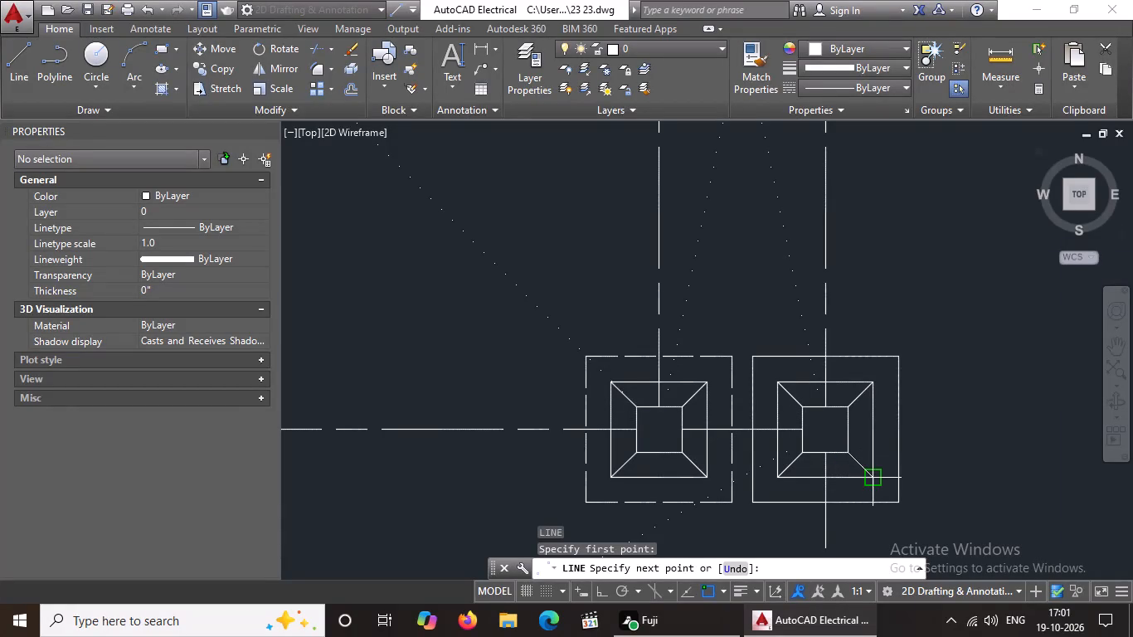
click(877, 476)
key(Escape)
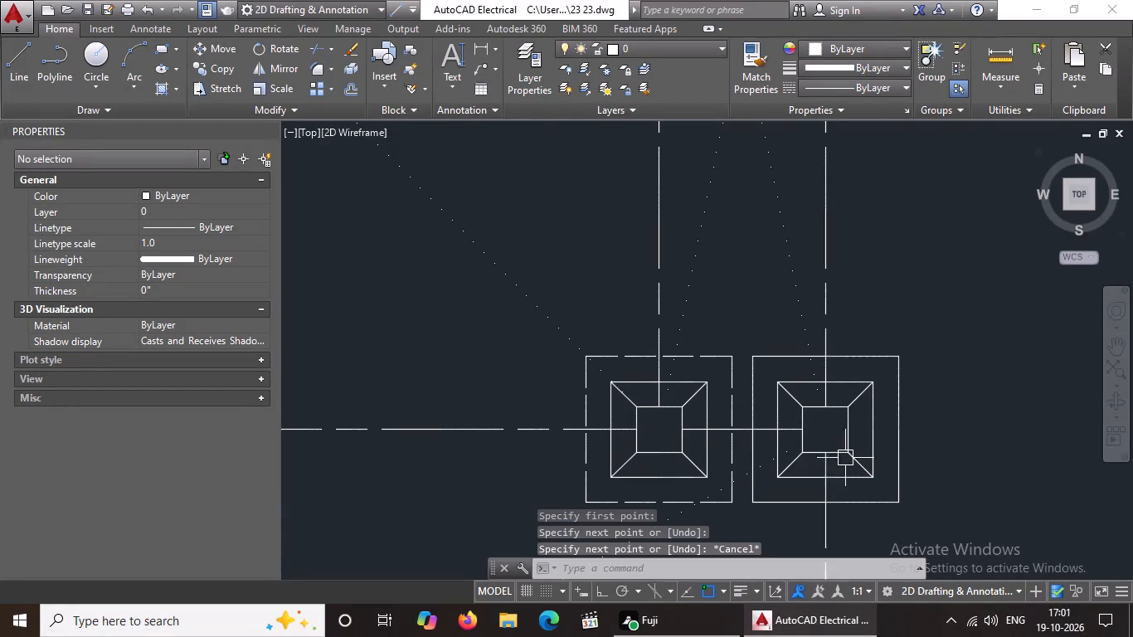
Set the bottom edge of the right footing's outer square to linetype ACAD_ISO02W100 with linetype scale 0.5.
scroll(848, 456, down, 2)
middle_drag(912, 485, 832, 483)
scroll(827, 483, up, 1)
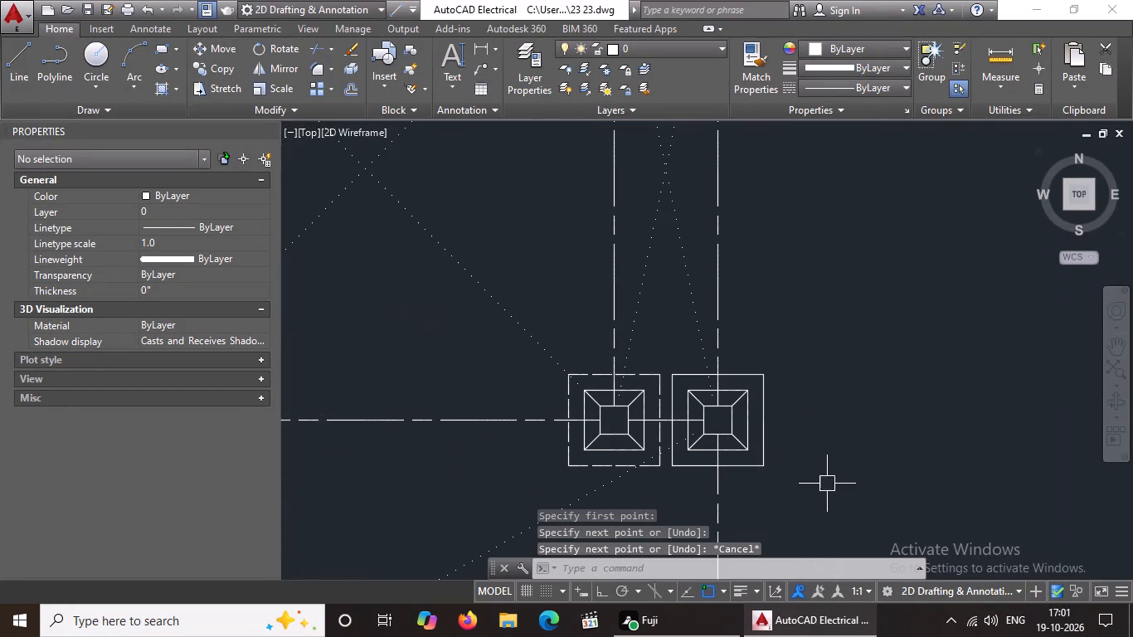
click(745, 464)
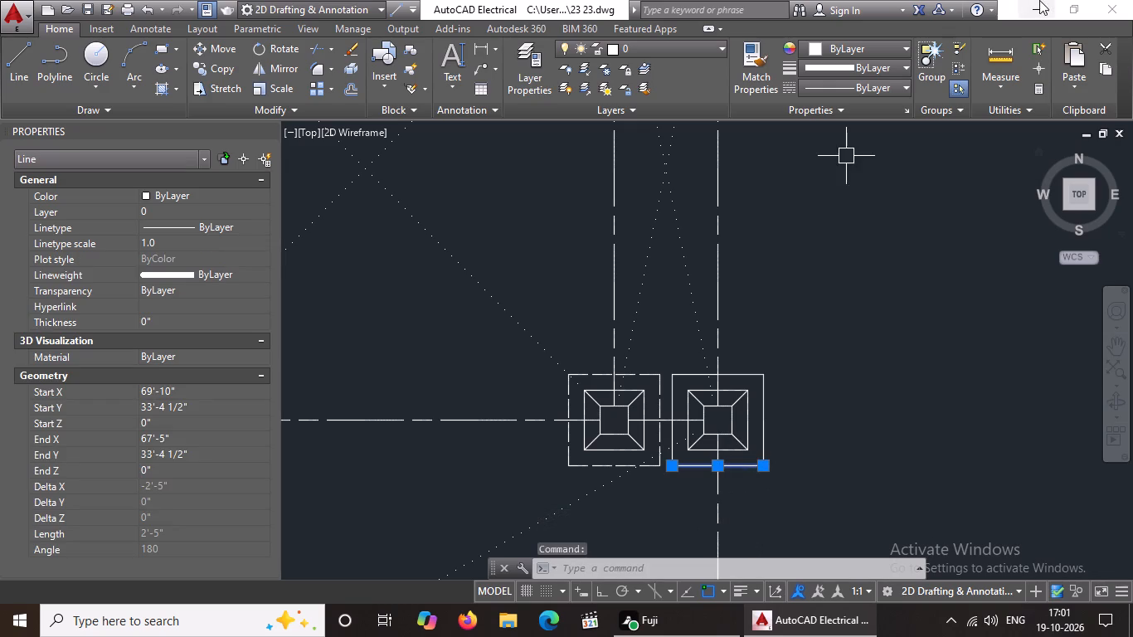
click(875, 86)
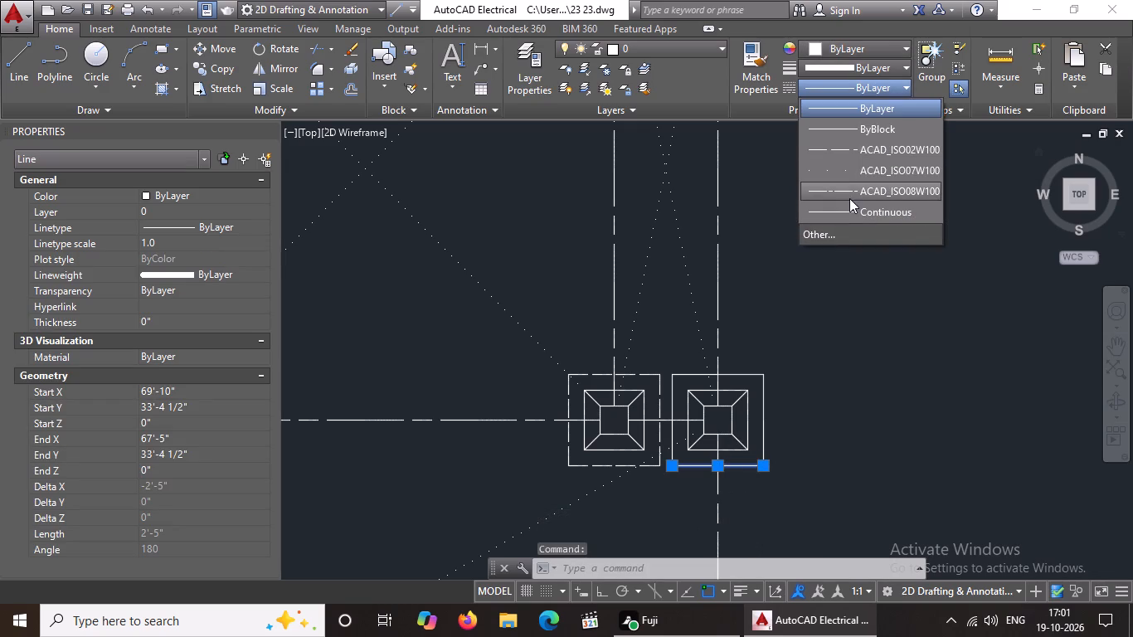
click(847, 148)
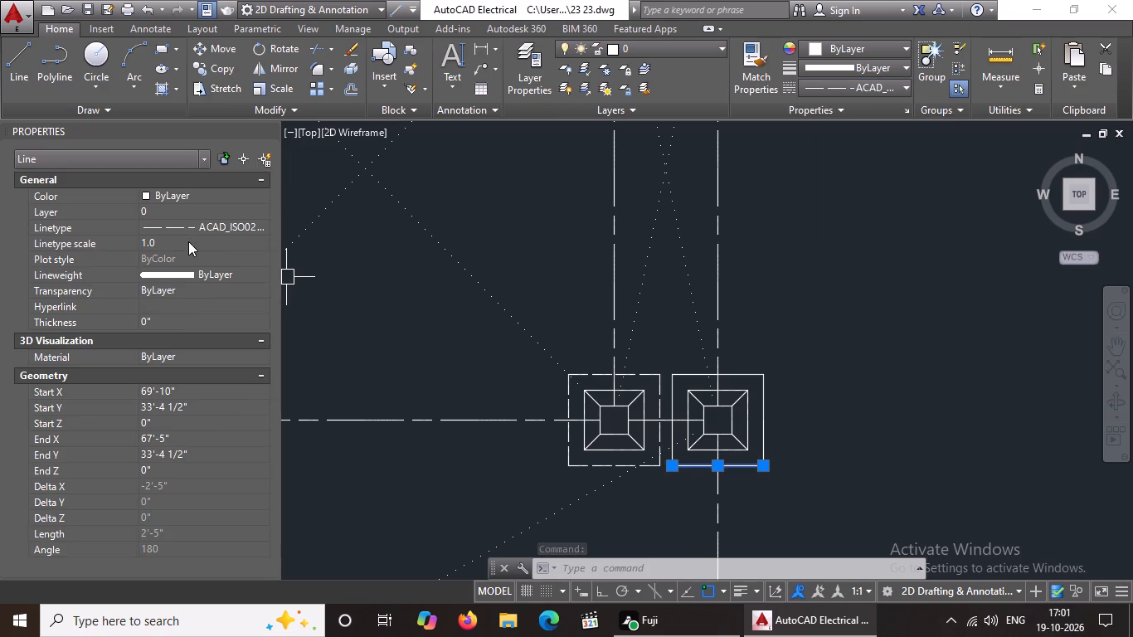
double_click(188, 241)
key(BackSpace)
key(BackSpace)
key(BackSpace)
key(BackSpace)
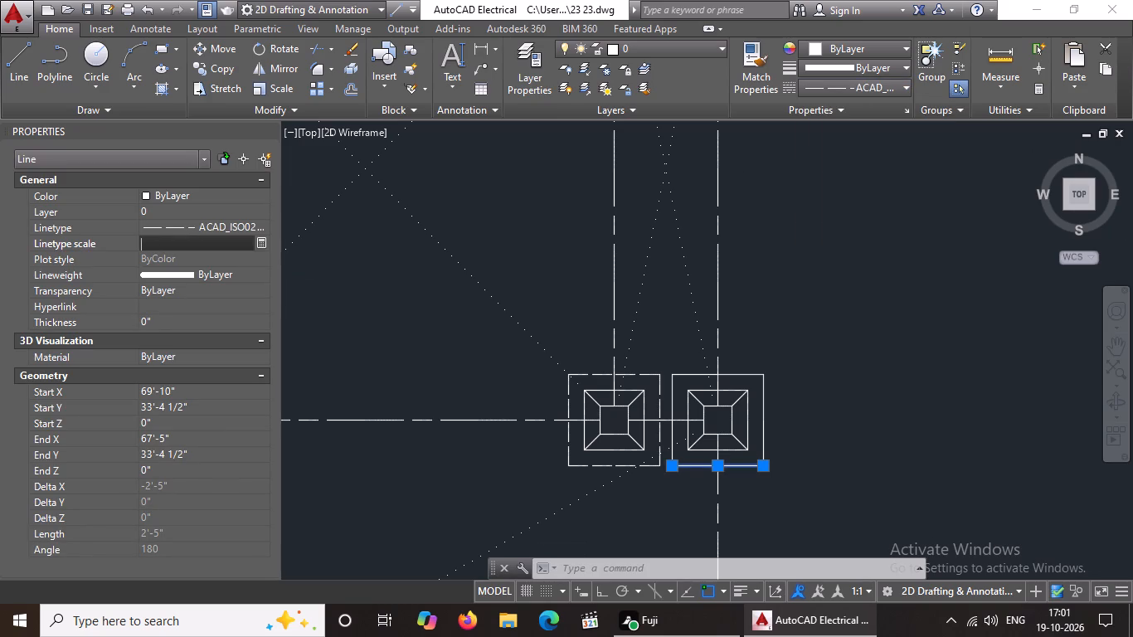
text(0.5)
key(Return)
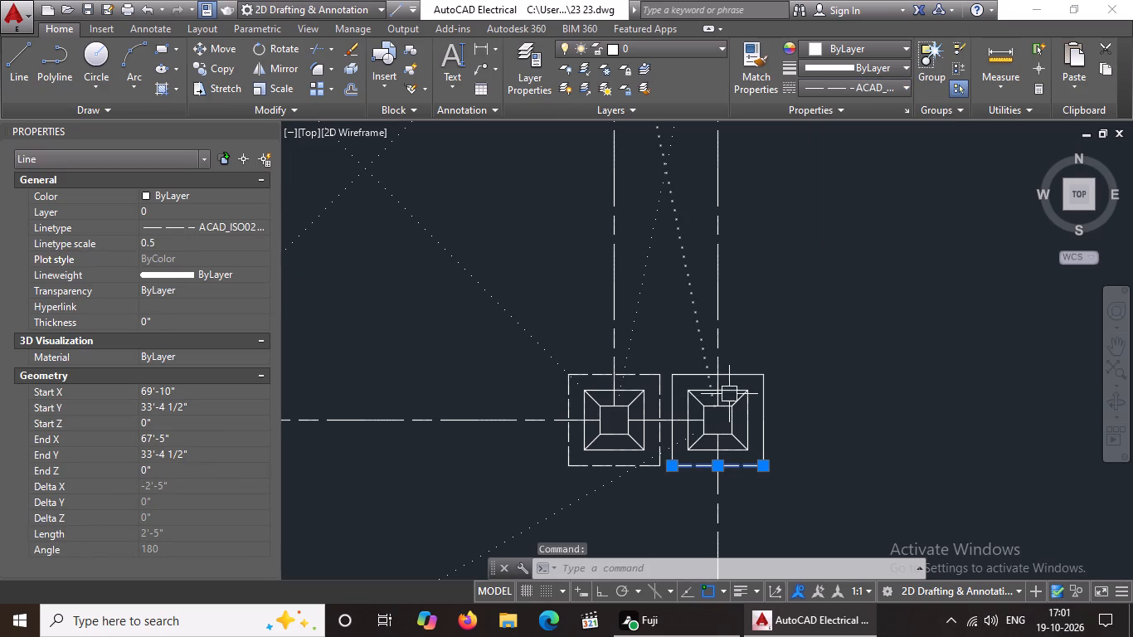
Set the top edge of the right footing's outer square to linetype ACAD_ISO02W100 with linetype scale 0.5.
click(746, 377)
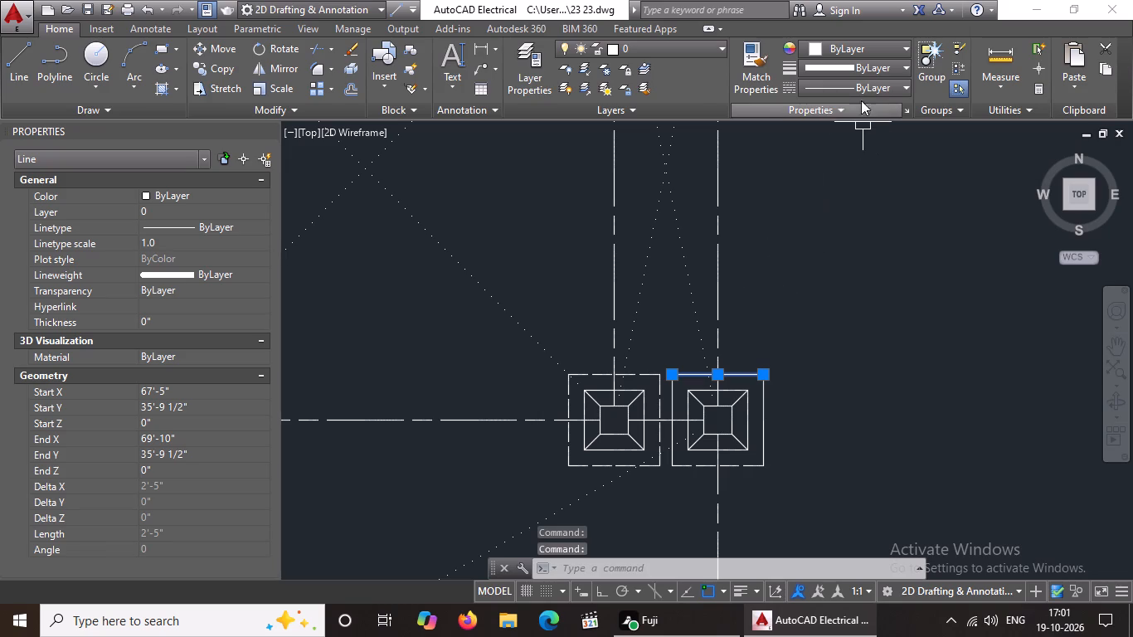
click(868, 83)
click(839, 150)
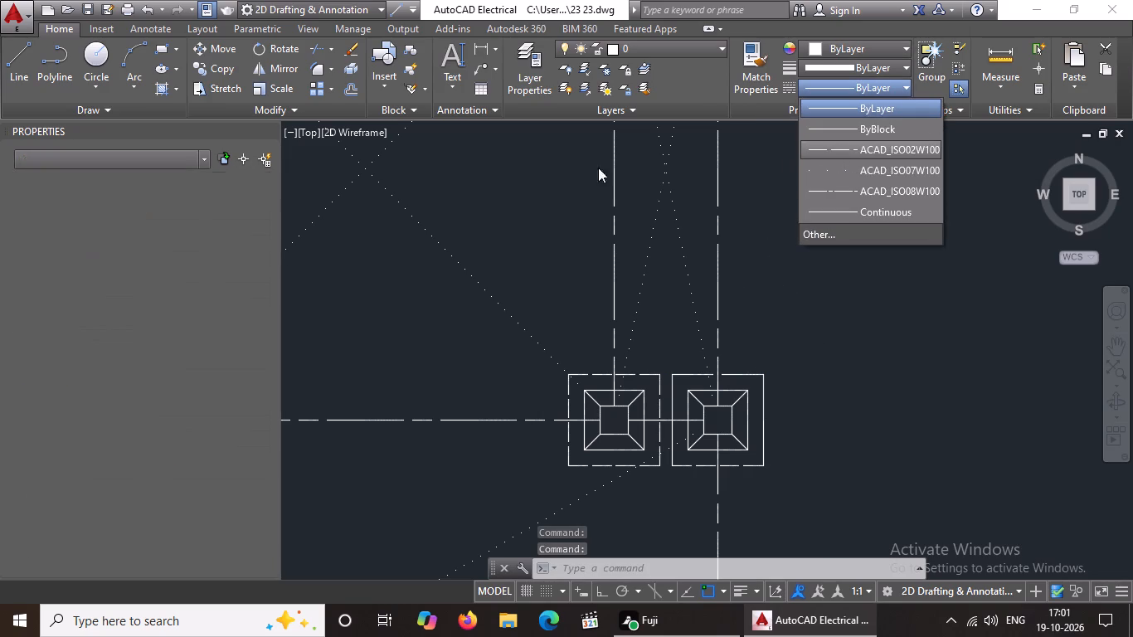
click(170, 240)
key(BackSpace)
key(BackSpace)
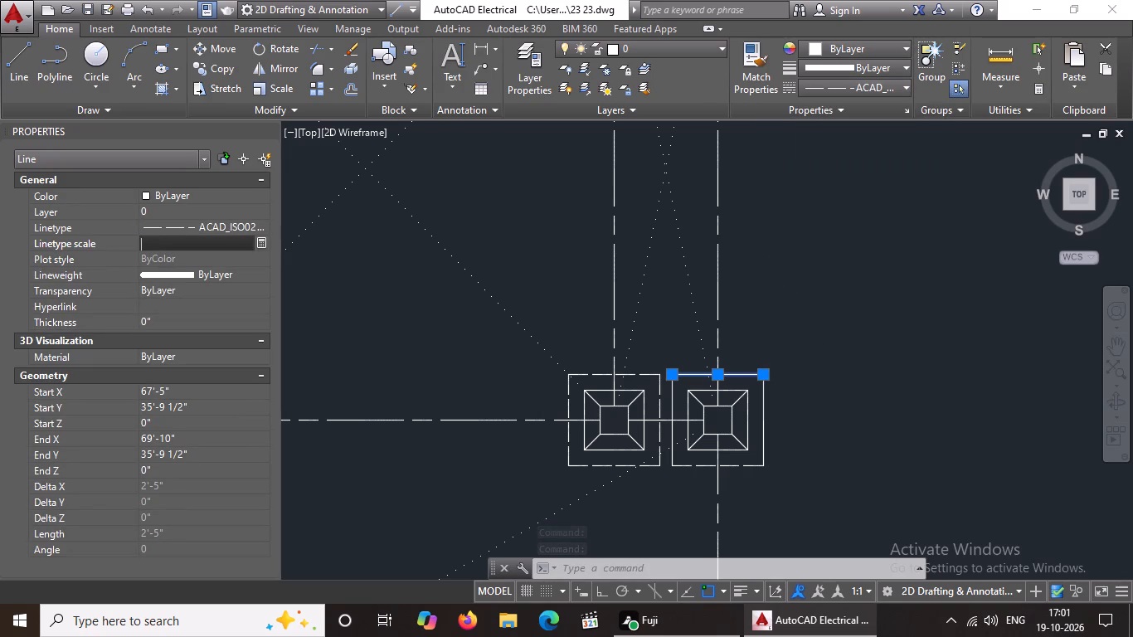
key(BackSpace)
key(BackSpace)
key(BackSpace)
text(0.5)
key(Return)
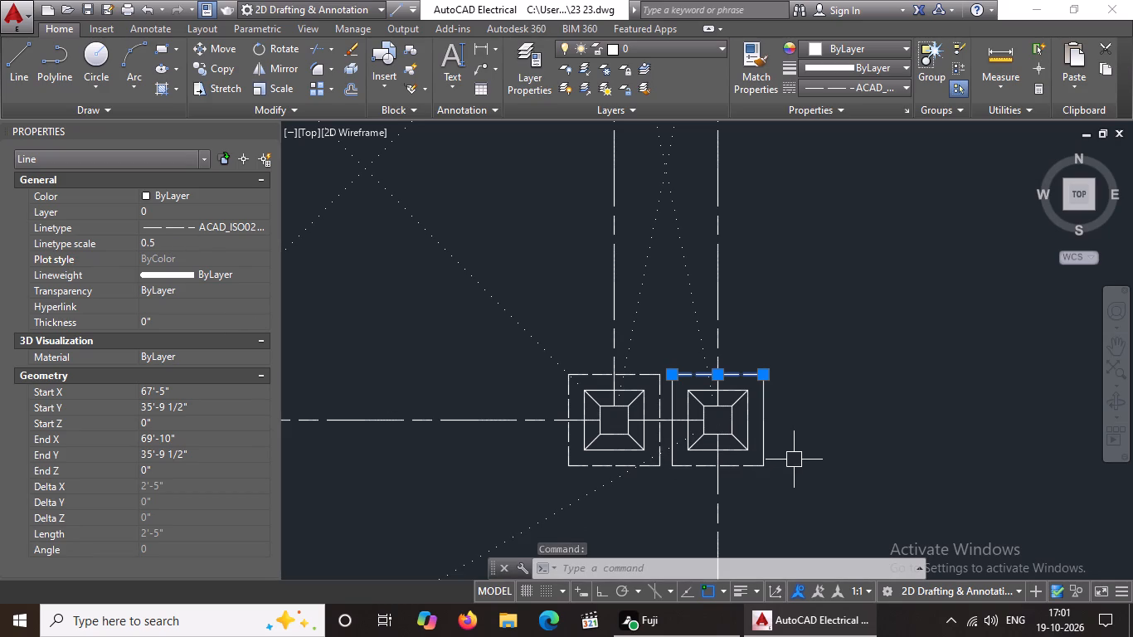
Set the right edge of the same footing's outer square to linetype ACAD_ISO02W100 with linetype scale 0.5.
click(763, 438)
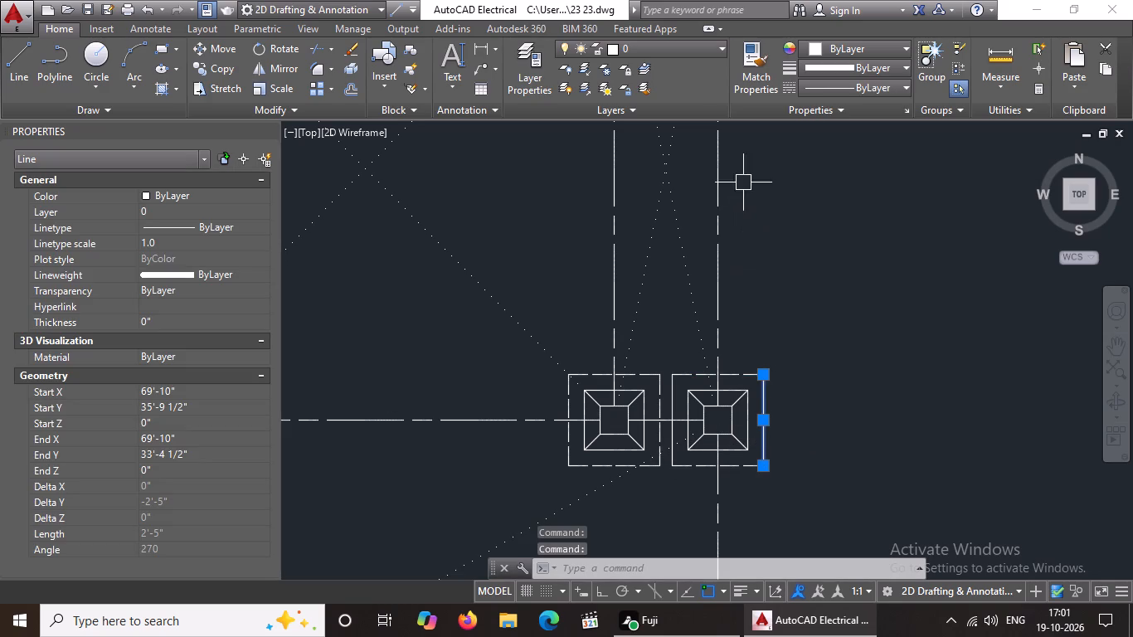
click(858, 85)
click(844, 148)
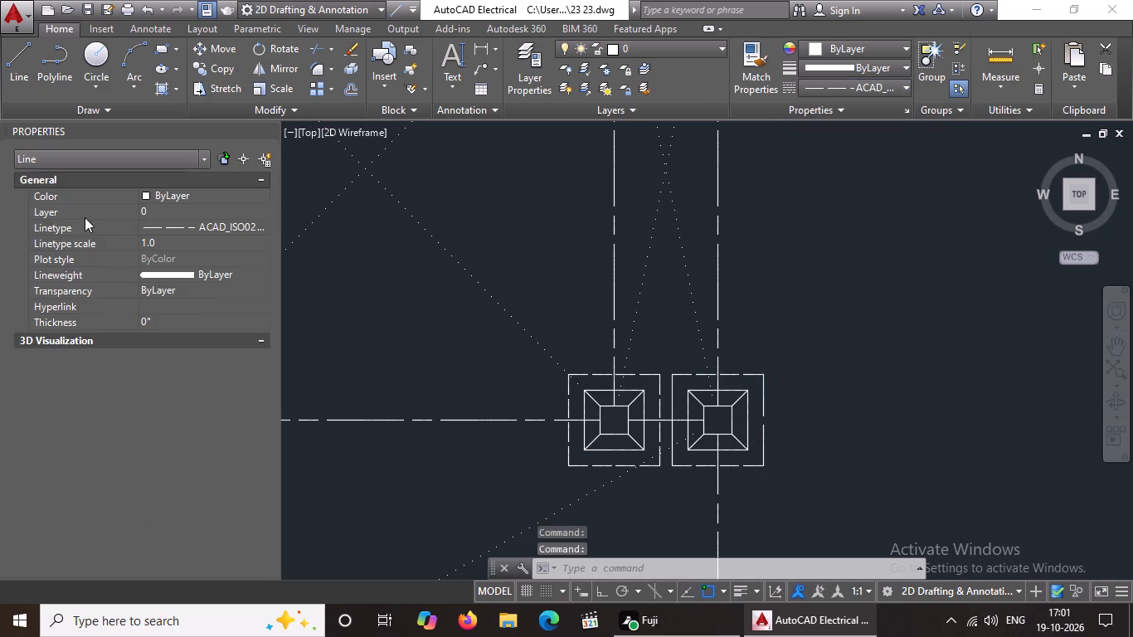
click(178, 233)
click(177, 237)
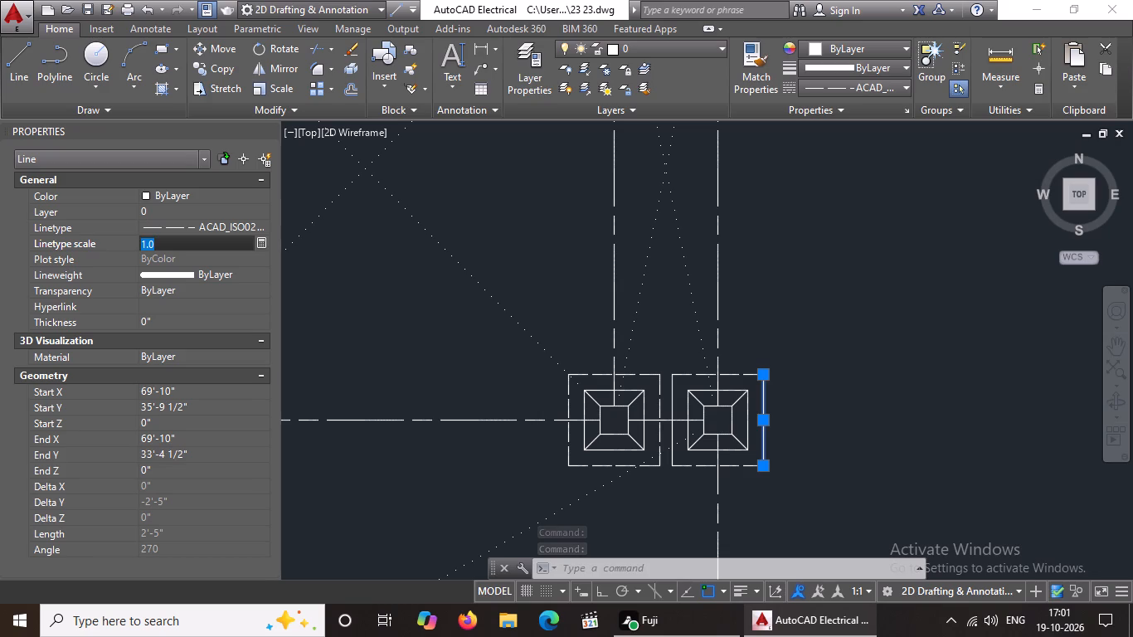
key(BackSpace)
key(BackSpace)
key(BackSpace)
key(BackSpace)
text(0.5)
key(Return)
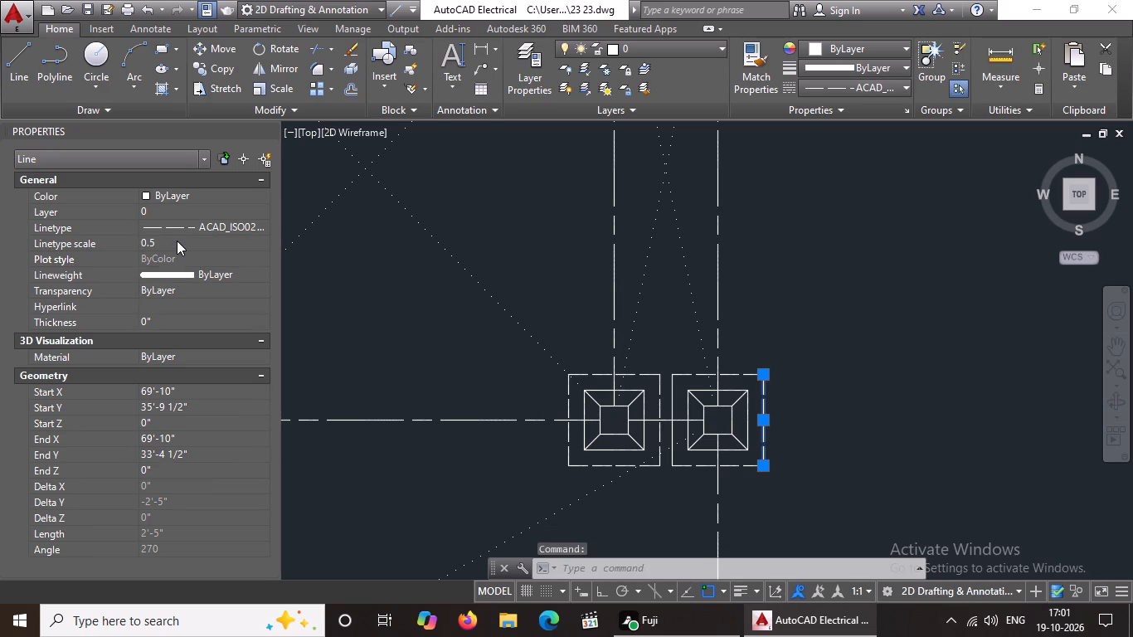
Set the left edge of this footing's outer square to linetype ACAD_ISO02W100 with linetype scale 0.5.
scroll(727, 430, up, 1)
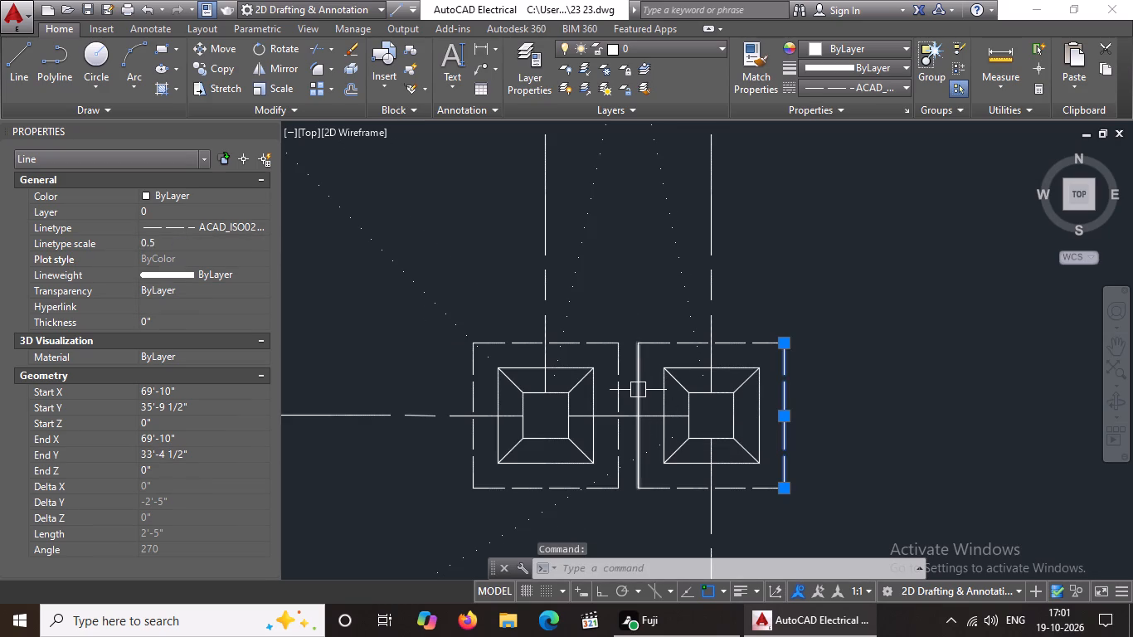
click(637, 387)
click(868, 86)
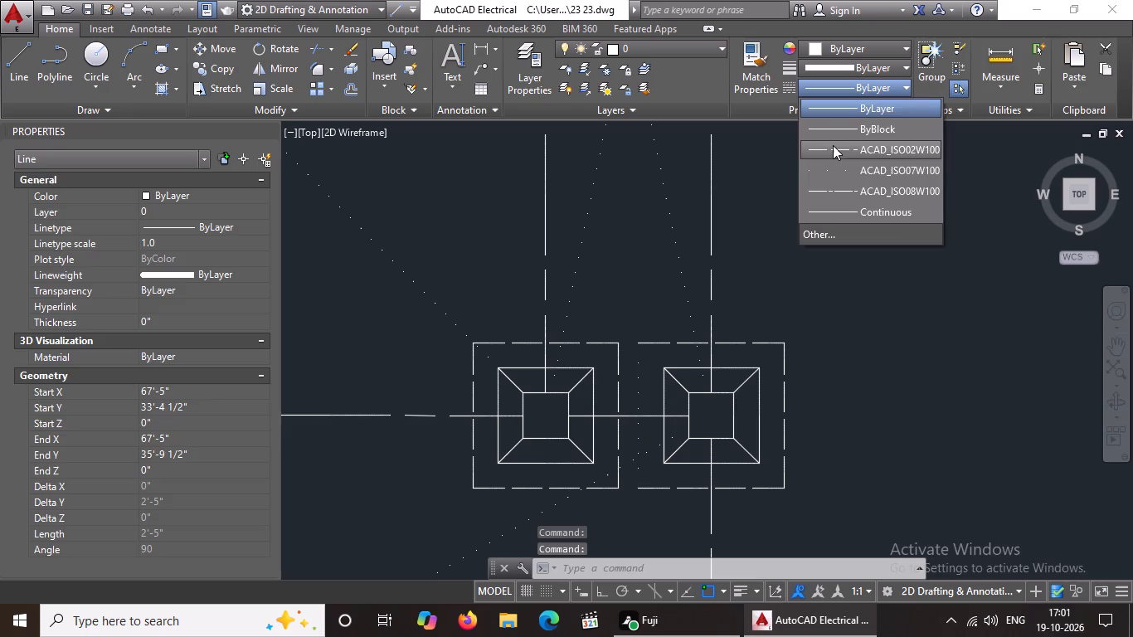
click(834, 144)
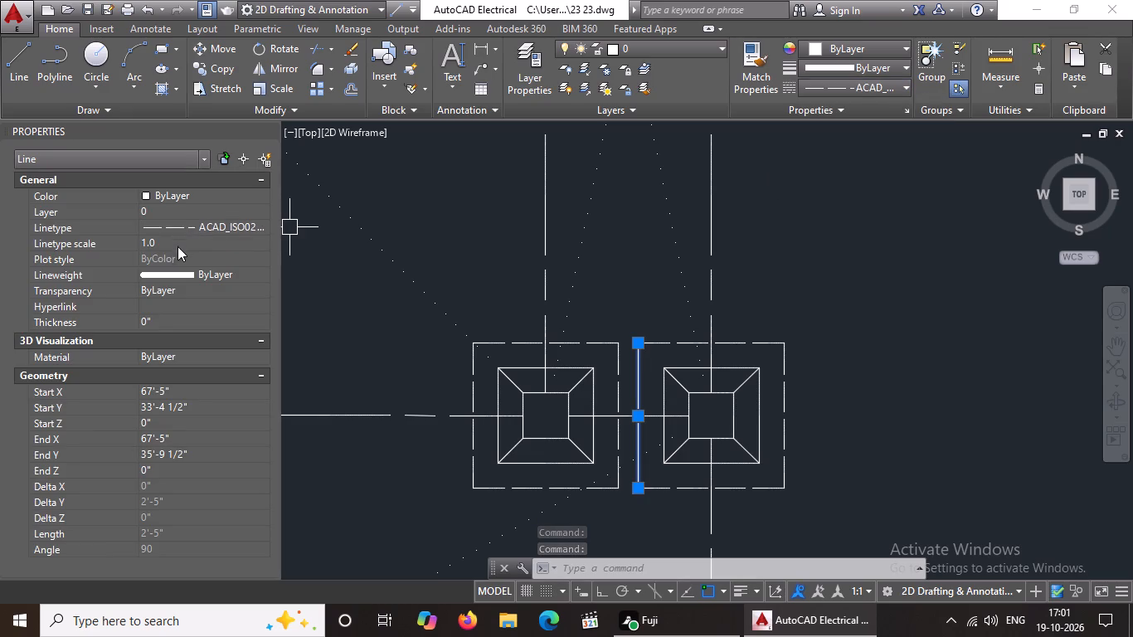
click(177, 246)
key(BackSpace)
key(BackSpace)
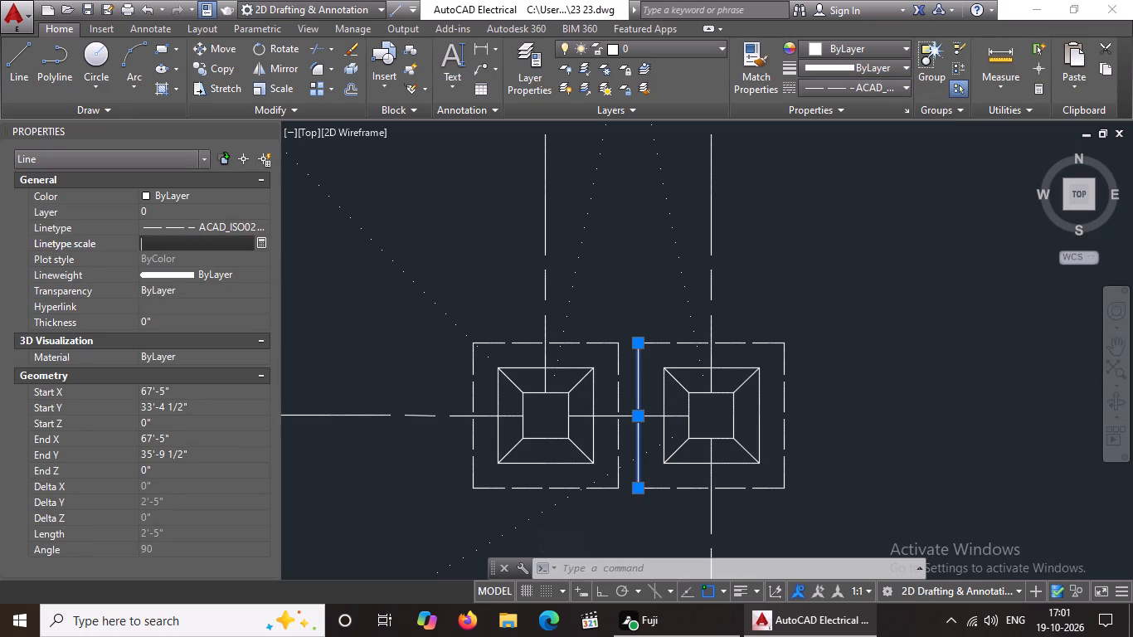
key(BackSpace)
text(0.5)
key(Return)
scroll(620, 313, down, 2)
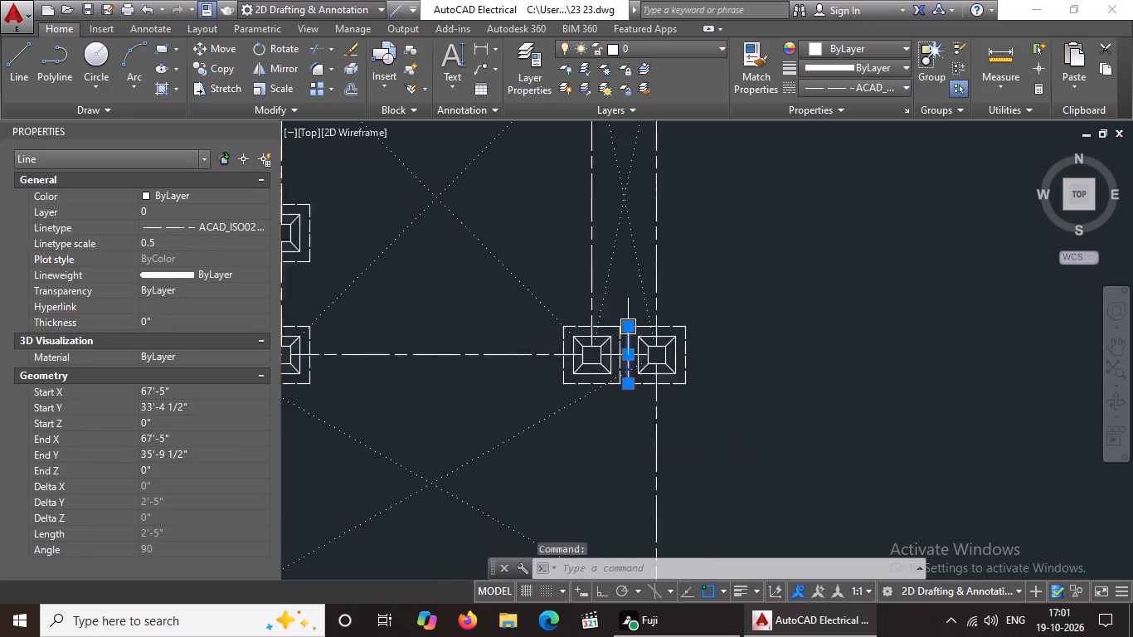
scroll(622, 321, down, 3)
key(Escape)
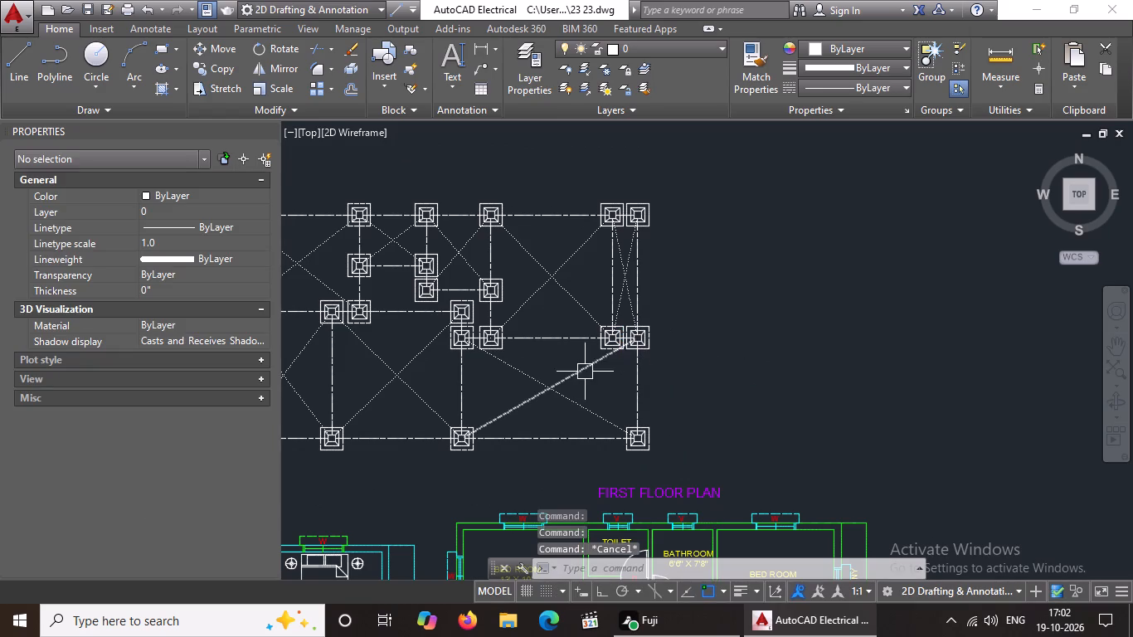
Examine the column footing plan to check that the footings and their dashed outer squares are complete.
scroll(591, 356, up, 2)
scroll(599, 362, down, 1)
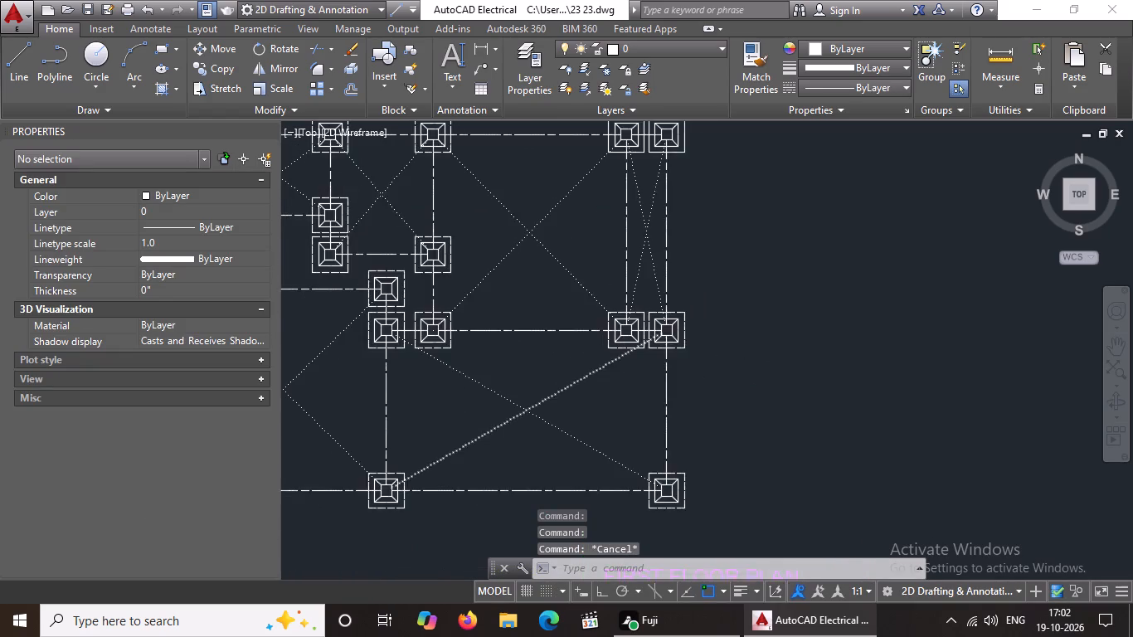
scroll(601, 364, down, 1)
scroll(508, 358, up, 2)
scroll(508, 358, down, 2)
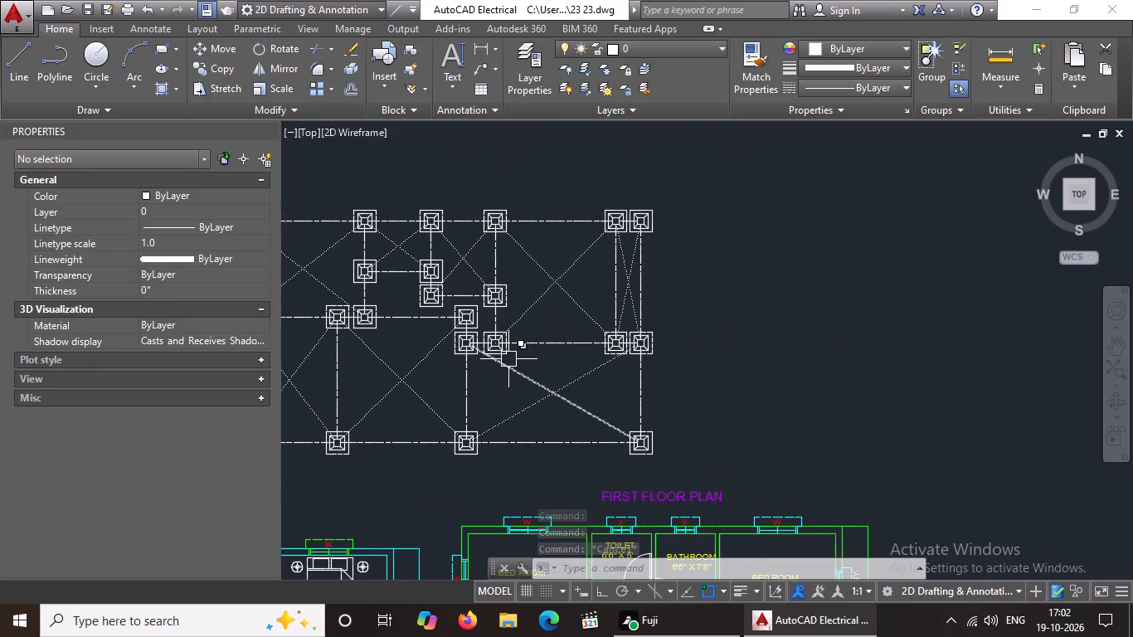
scroll(538, 437, up, 3)
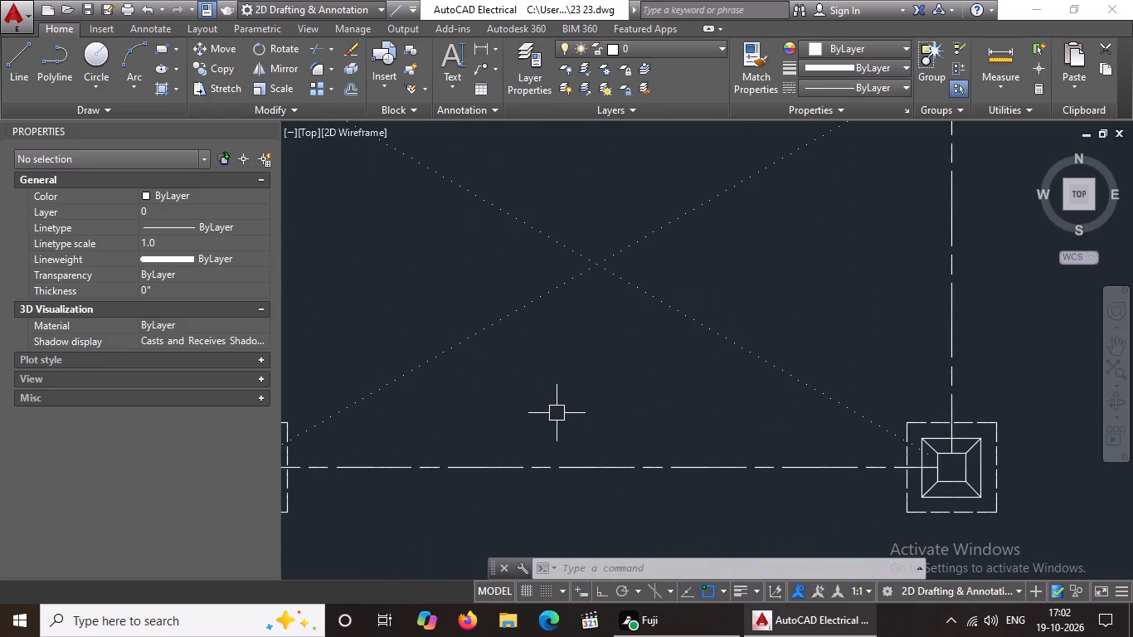
scroll(559, 414, down, 11)
middle_drag(576, 434, 722, 344)
scroll(724, 358, down, 3)
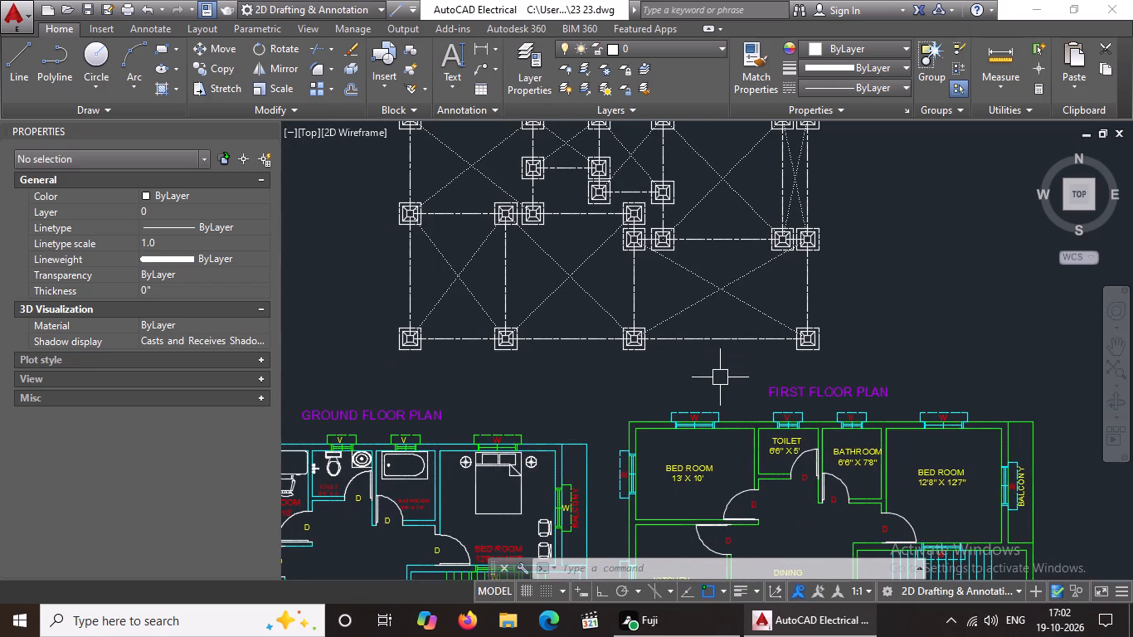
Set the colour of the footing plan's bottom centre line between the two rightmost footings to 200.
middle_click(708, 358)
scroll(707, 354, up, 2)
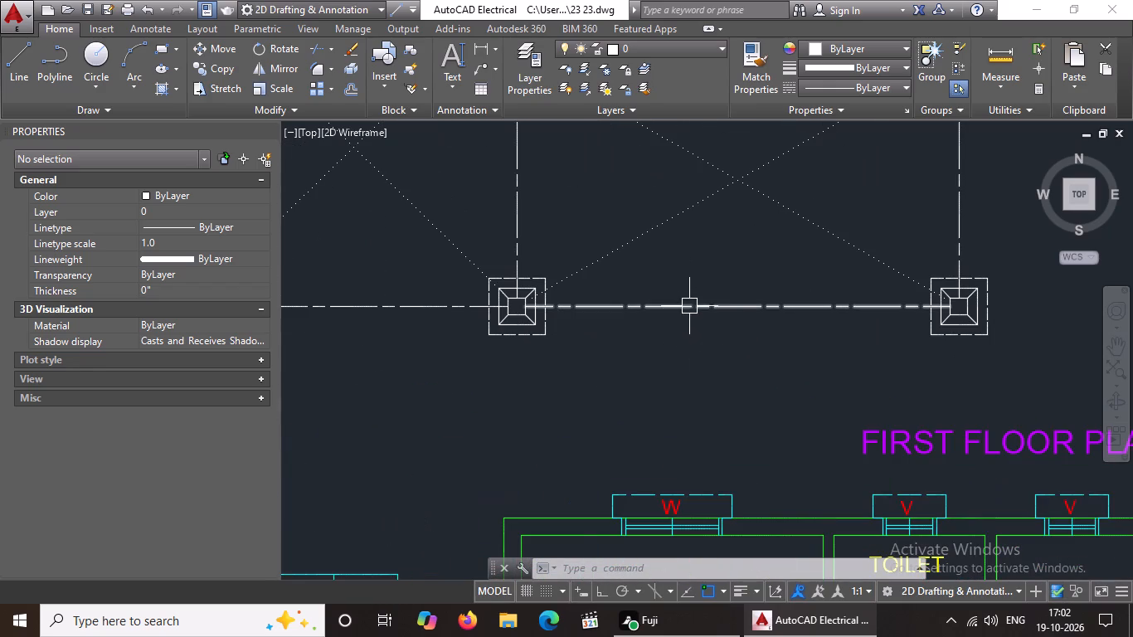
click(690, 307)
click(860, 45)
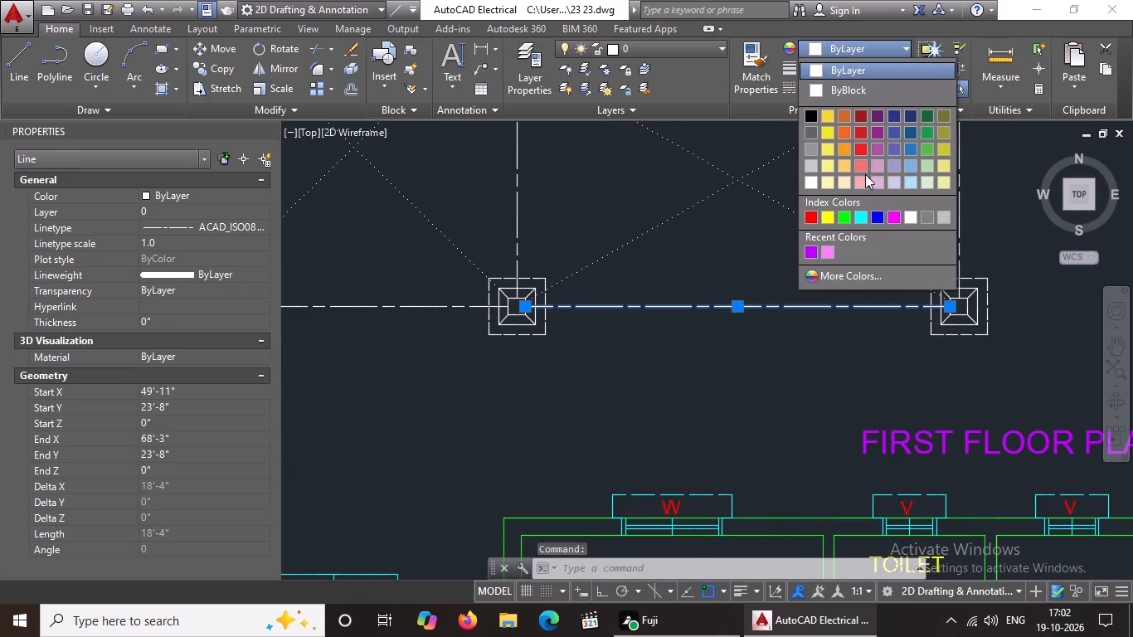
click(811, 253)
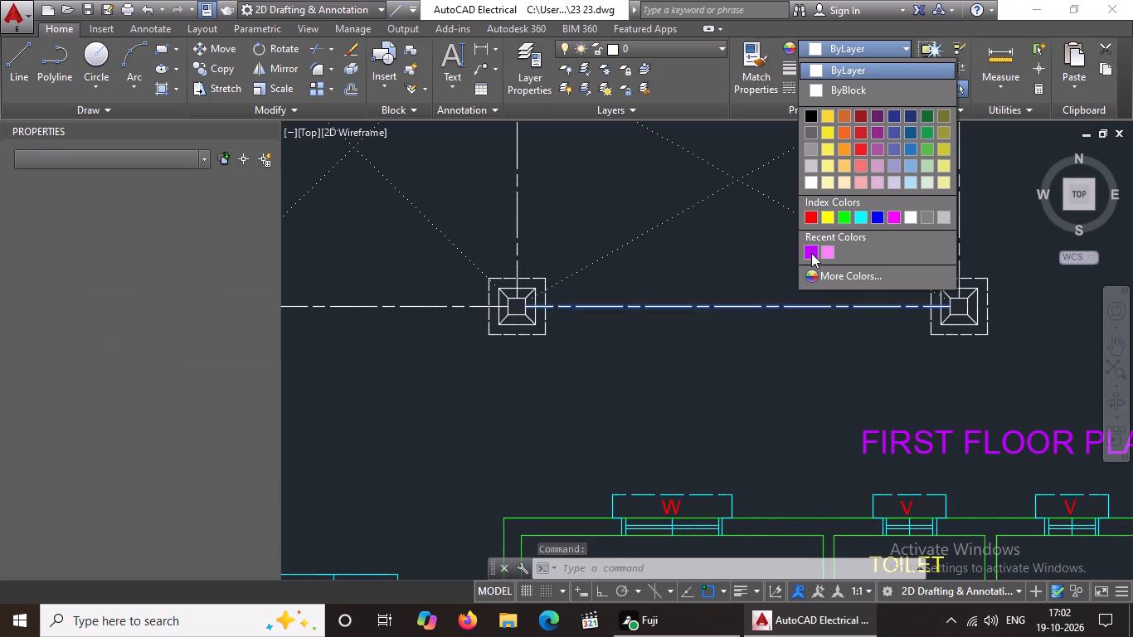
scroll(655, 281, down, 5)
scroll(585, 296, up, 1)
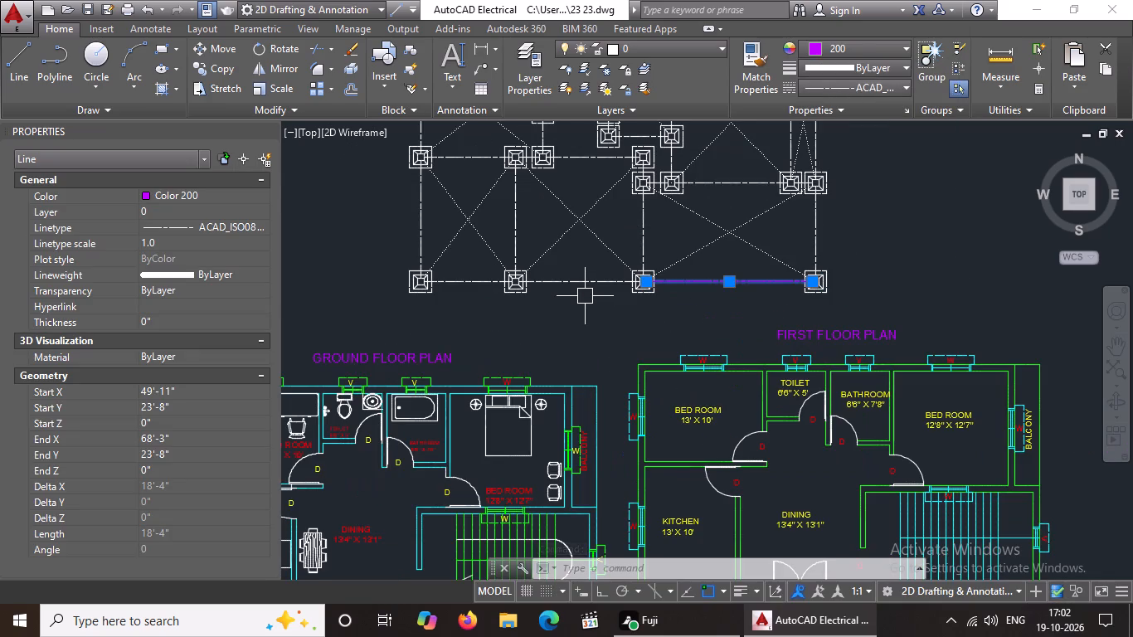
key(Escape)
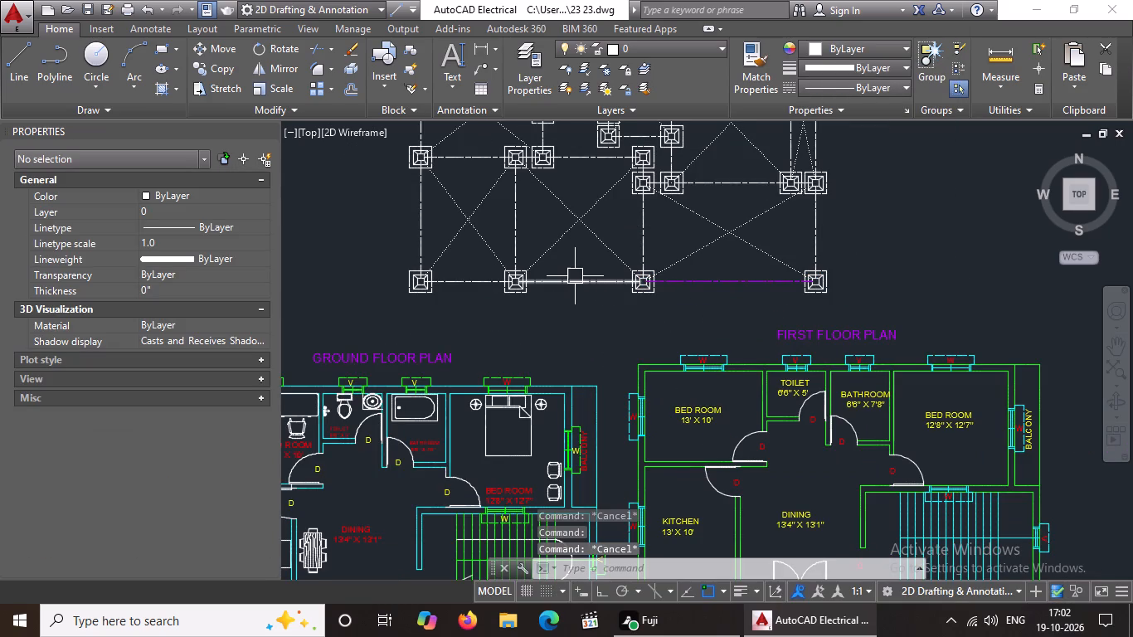
Set the colour of the bottom row's middle centre line, between the second and third footings, to Magenta.
click(575, 276)
click(881, 80)
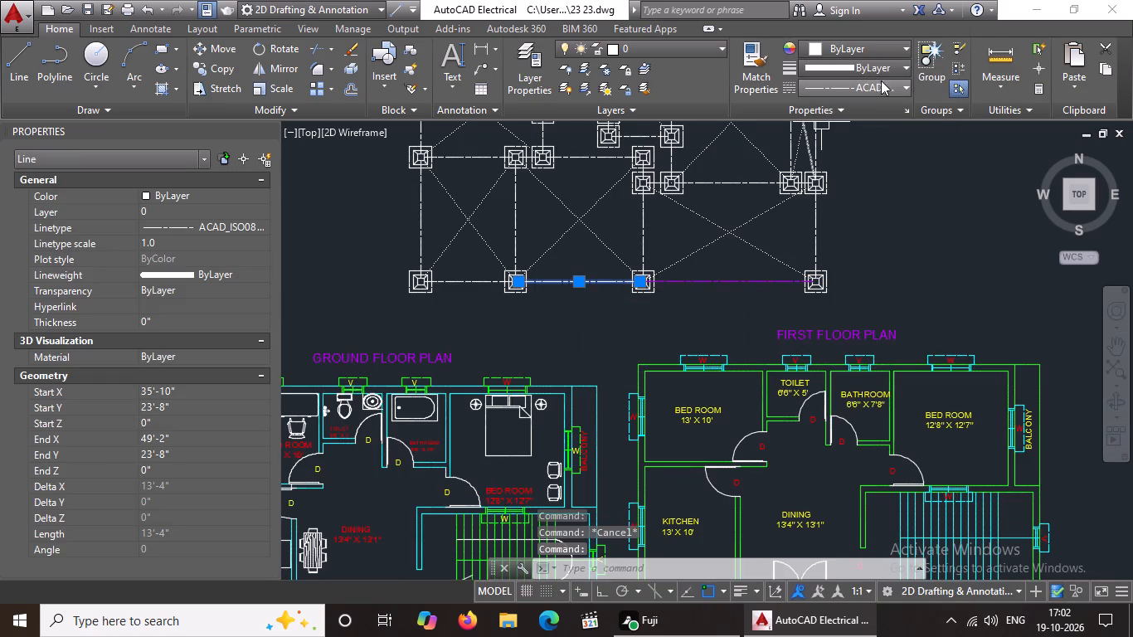
click(889, 43)
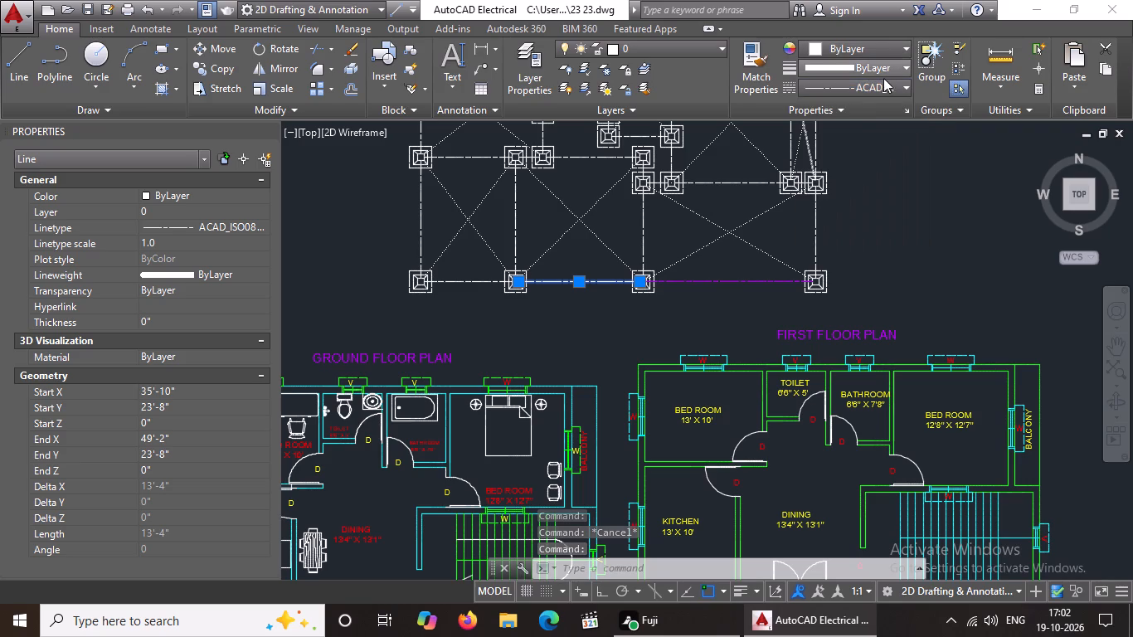
click(850, 54)
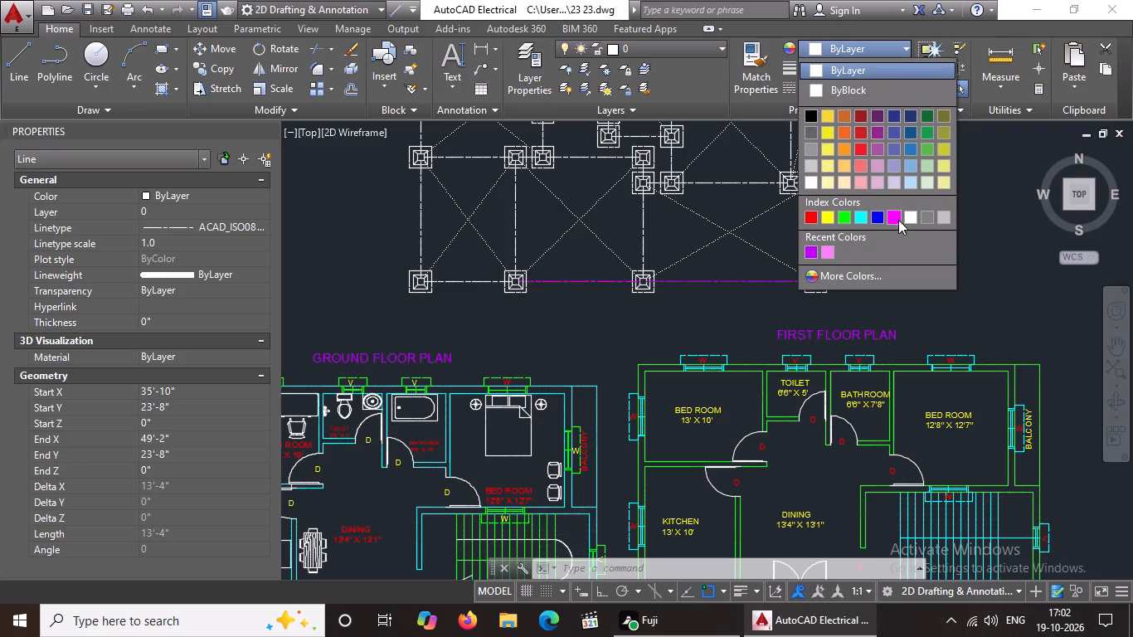
click(895, 214)
key(Escape)
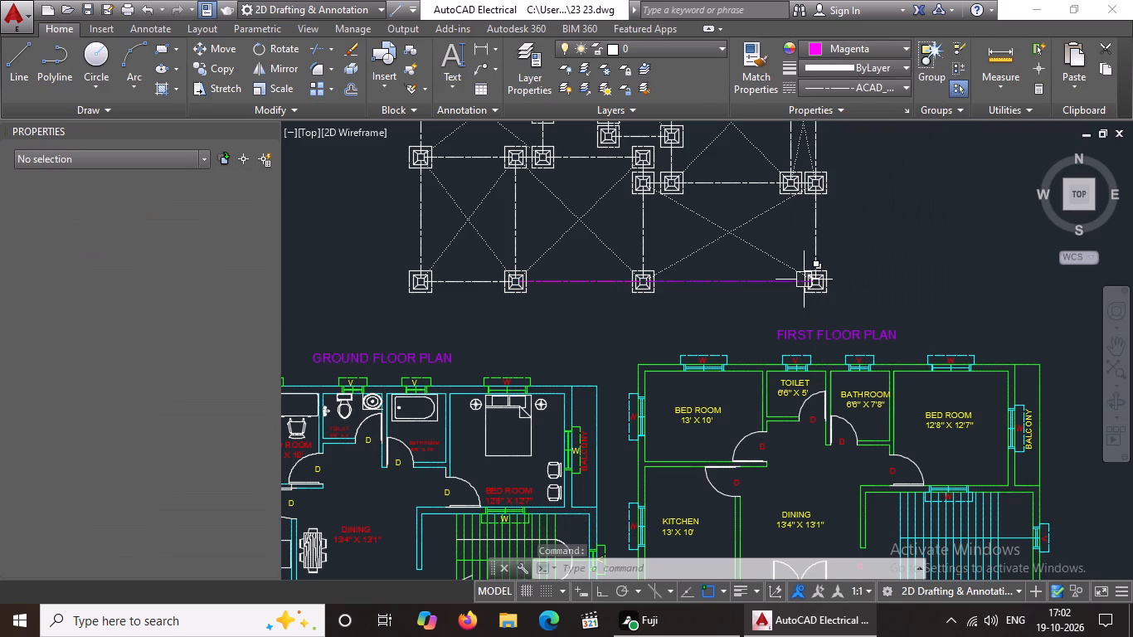
Change the bottom row's rightmost centre line, between the third and fourth footings, to Magenta.
click(759, 275)
click(754, 285)
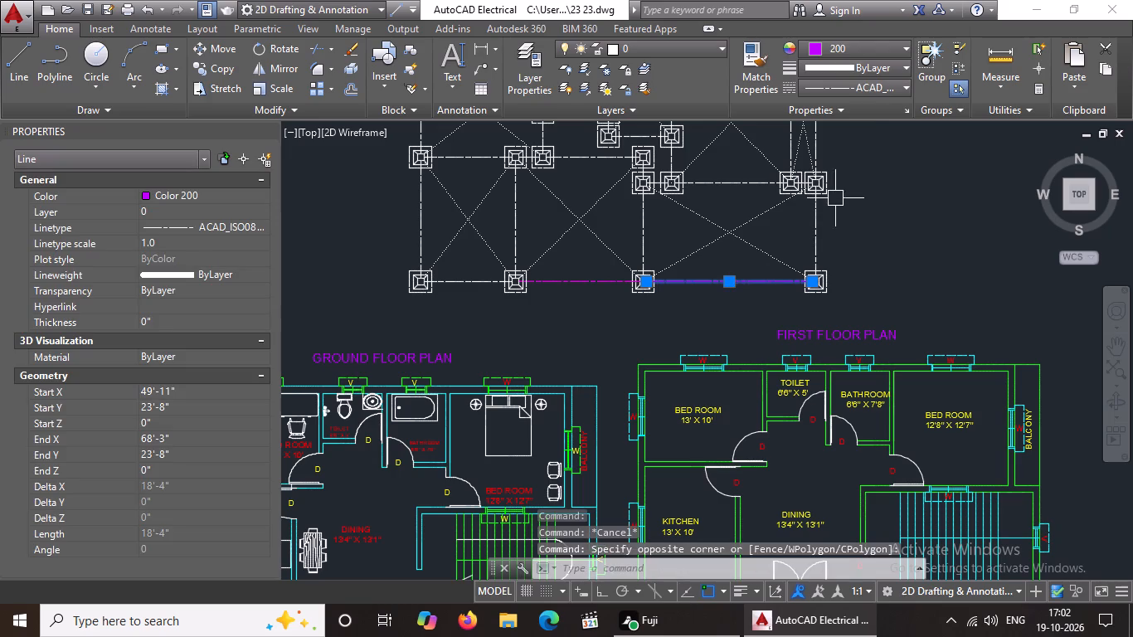
click(881, 40)
click(892, 216)
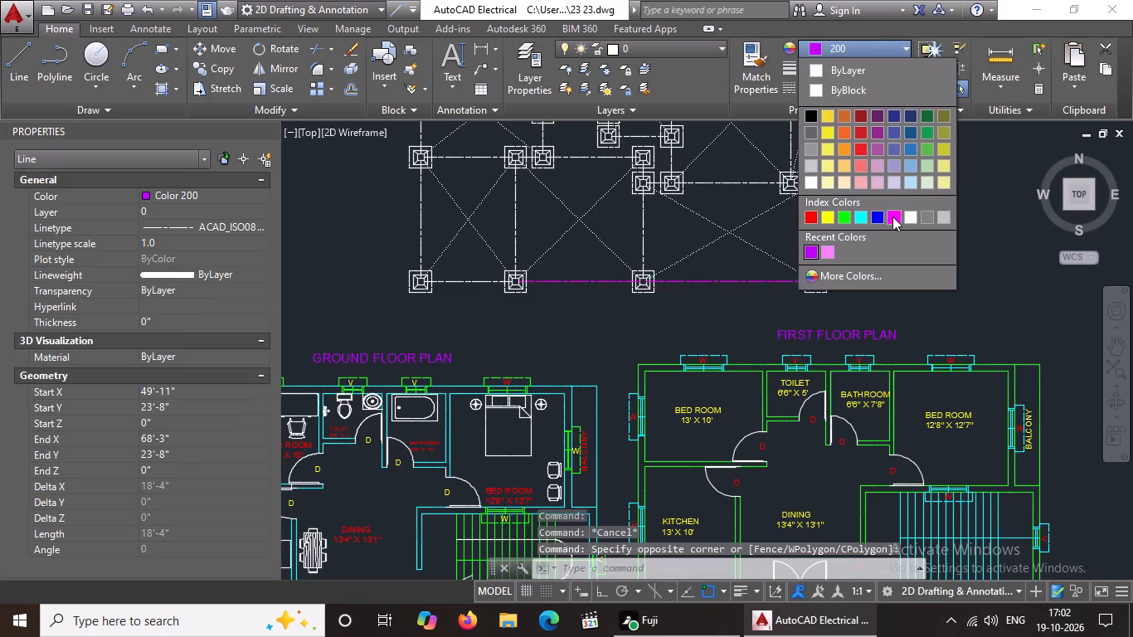
key(Escape)
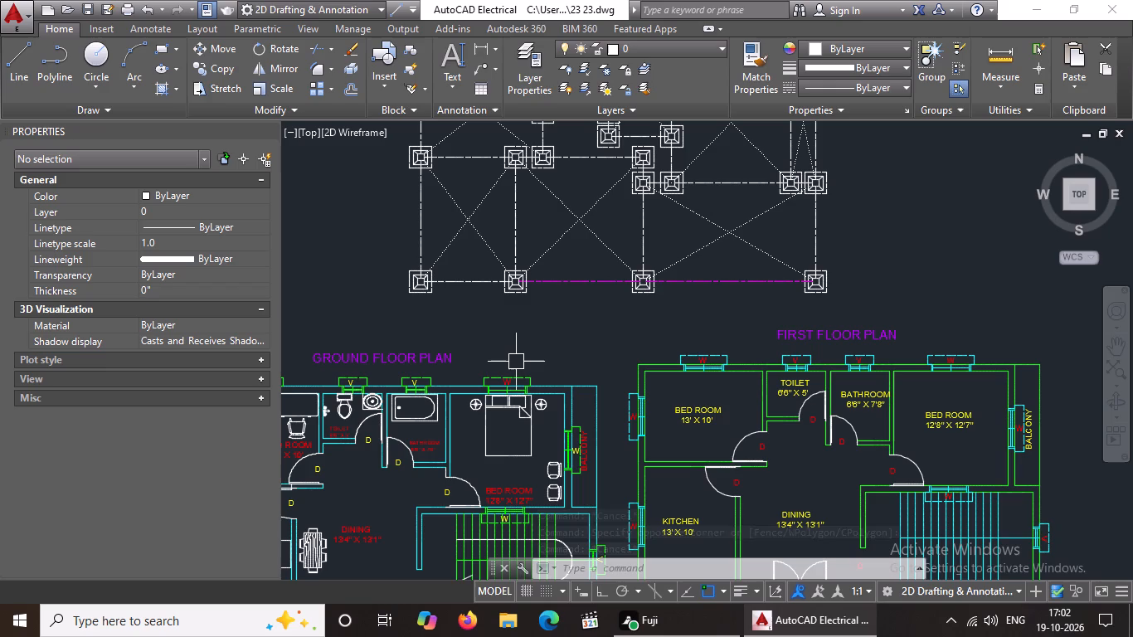
Set the colour of the bottom row's leftmost centre line, between the first and second footings, to Magenta.
scroll(596, 328, down, 1)
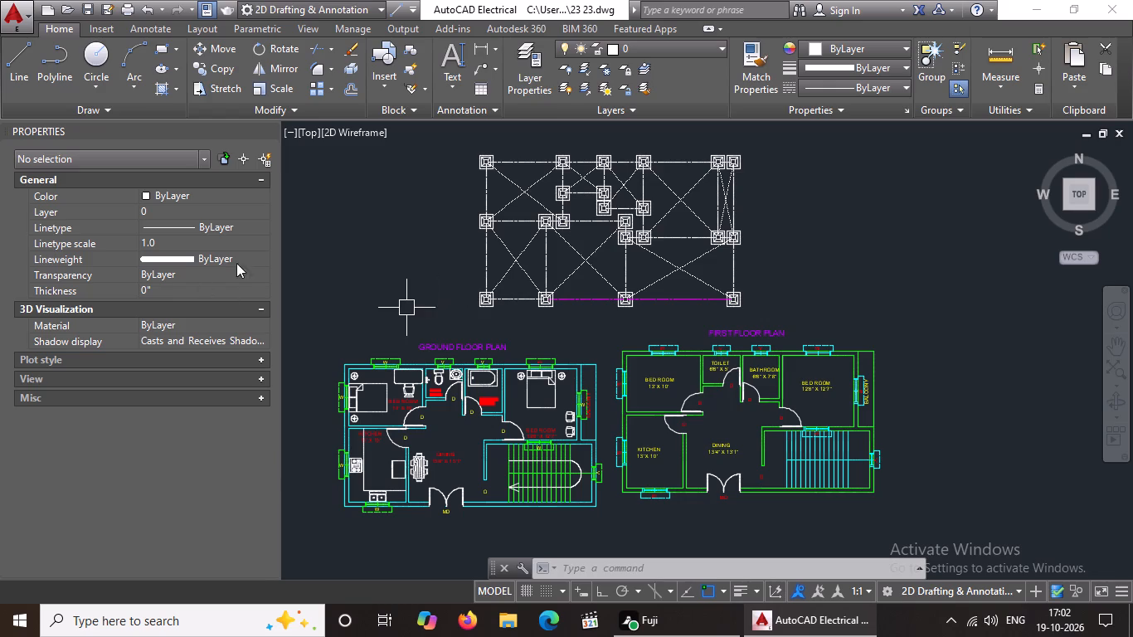
scroll(503, 336, up, 1)
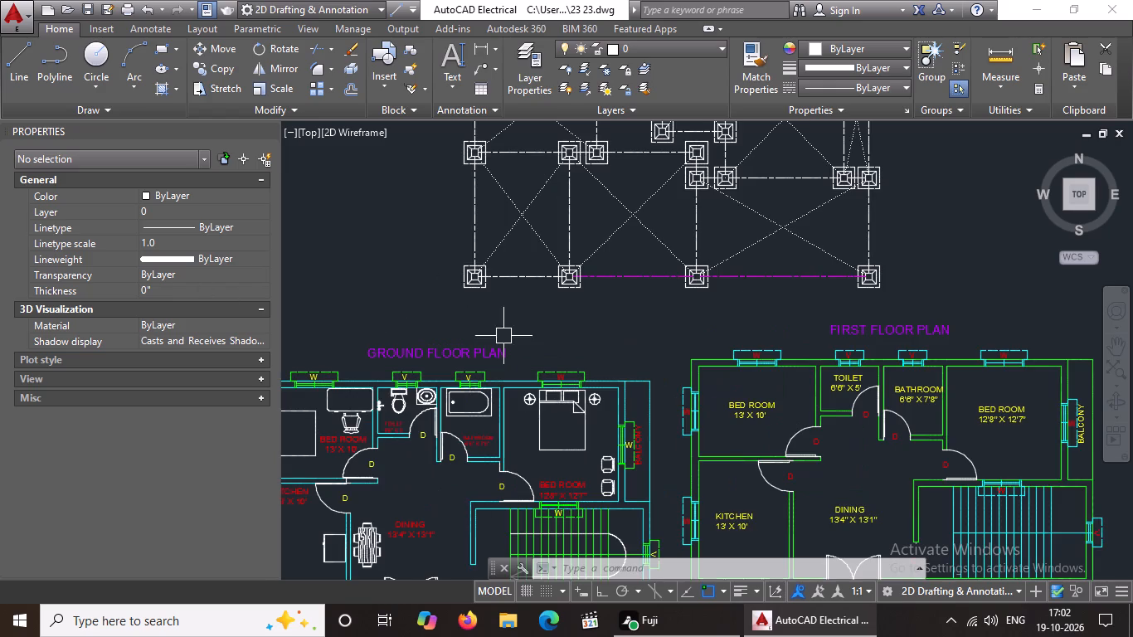
click(523, 275)
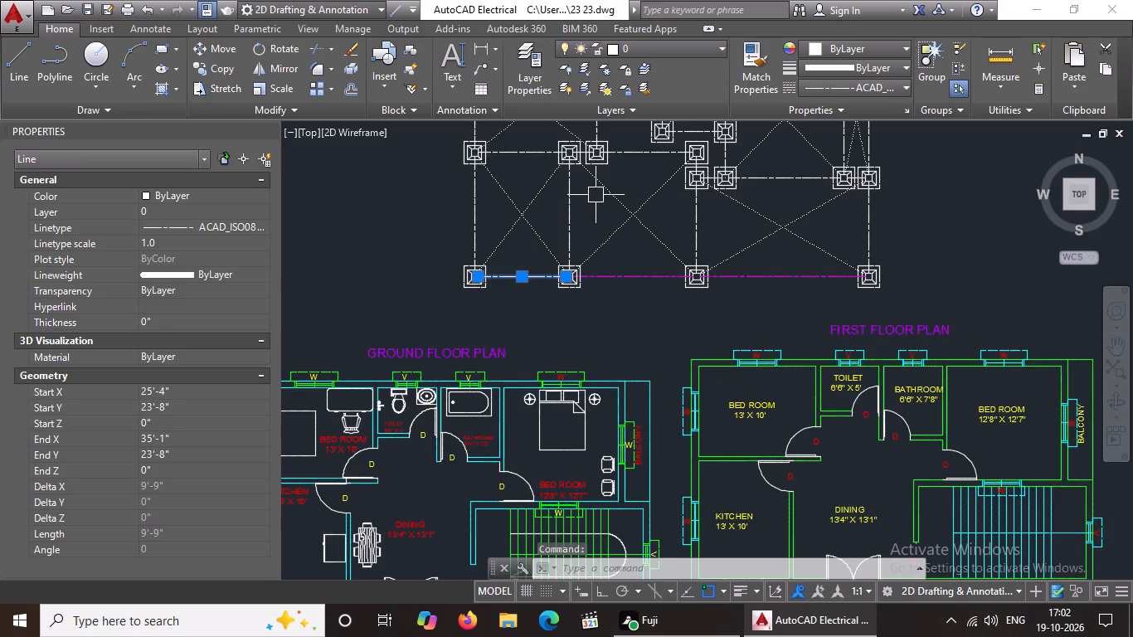
click(853, 87)
click(518, 250)
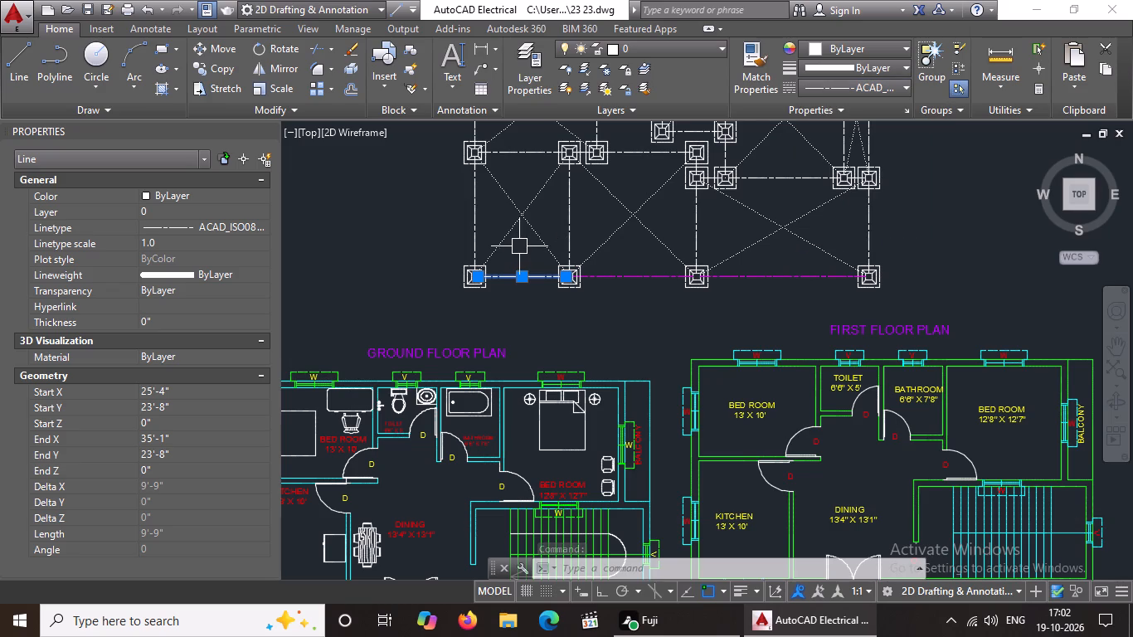
click(846, 48)
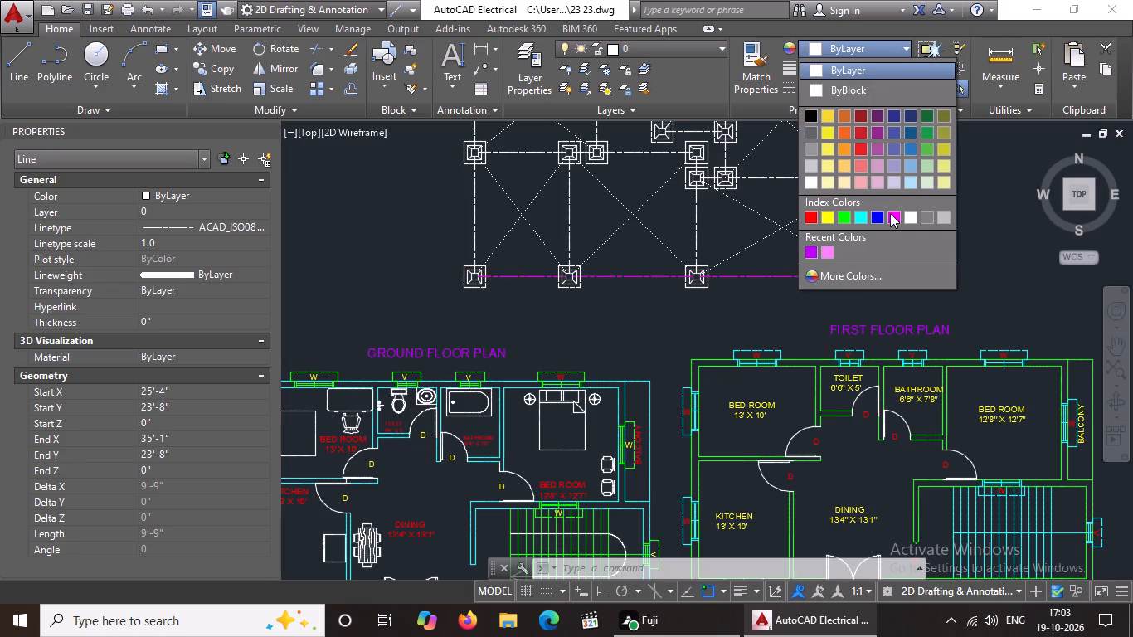
click(892, 212)
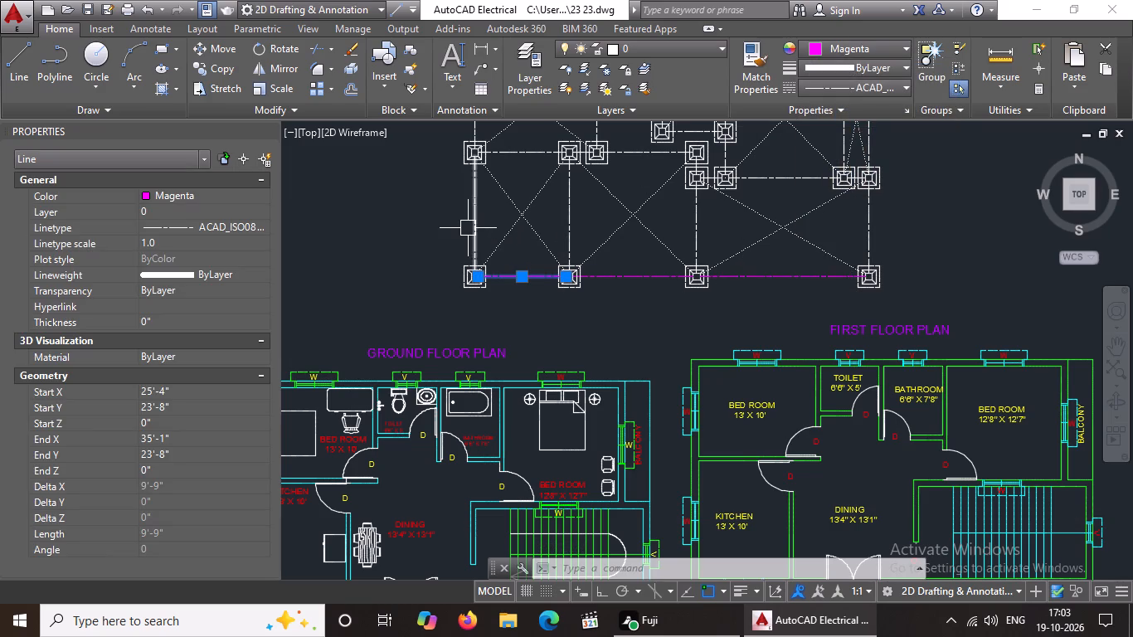
Change both vertical centre lines along the footing plan's left edge, lower and upper, to Magenta.
click(470, 222)
click(863, 51)
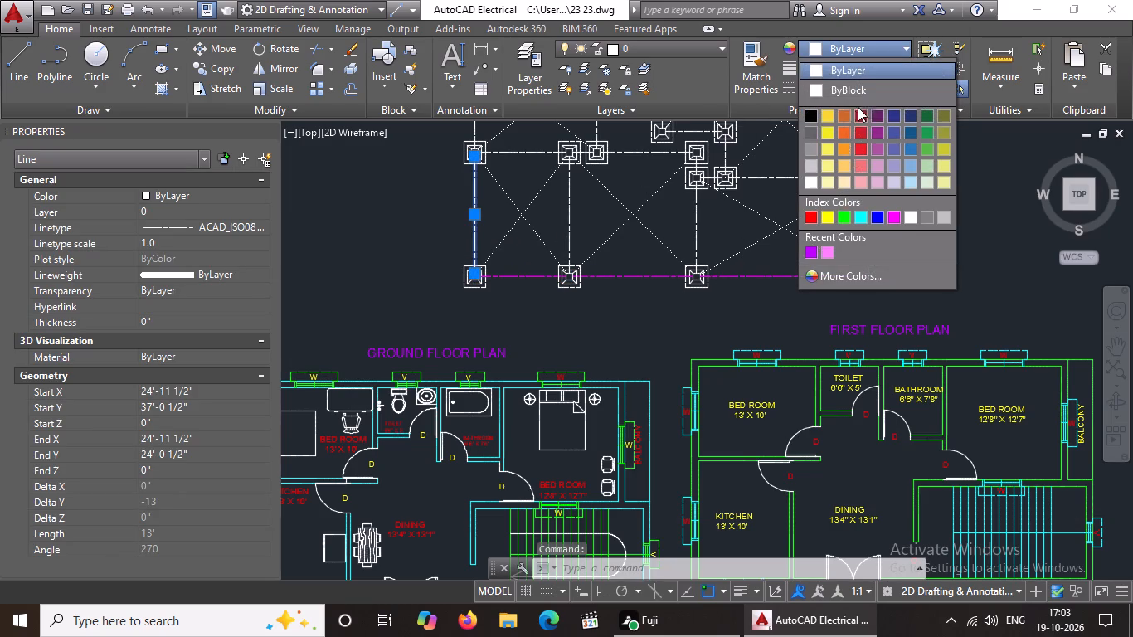
click(892, 213)
scroll(668, 239, down, 2)
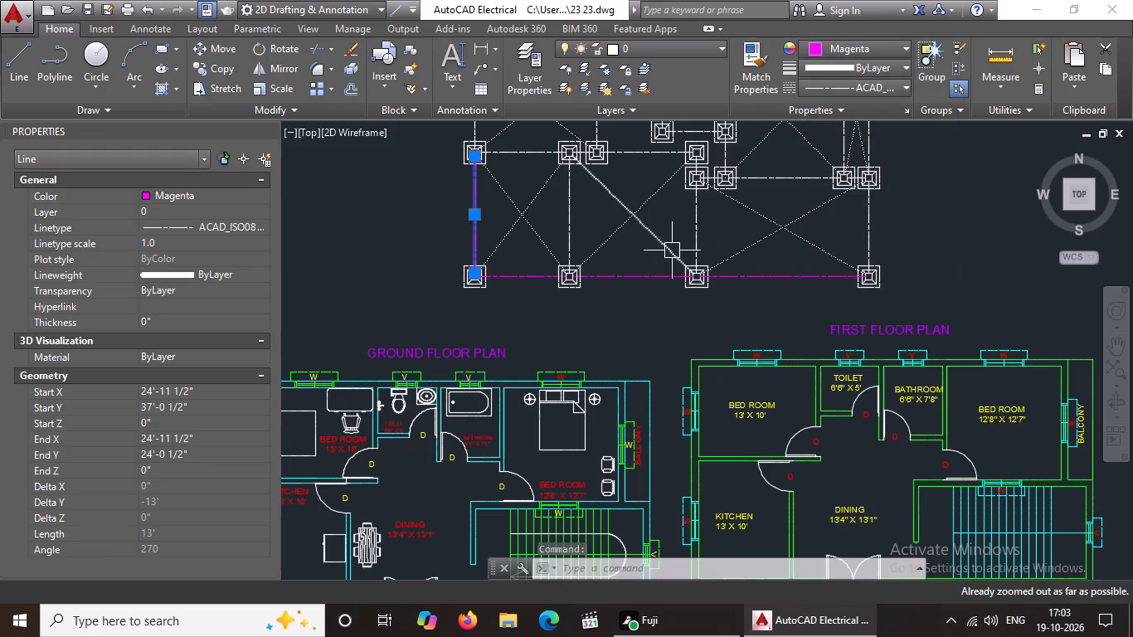
middle_drag(607, 197, 625, 302)
scroll(526, 213, up, 2)
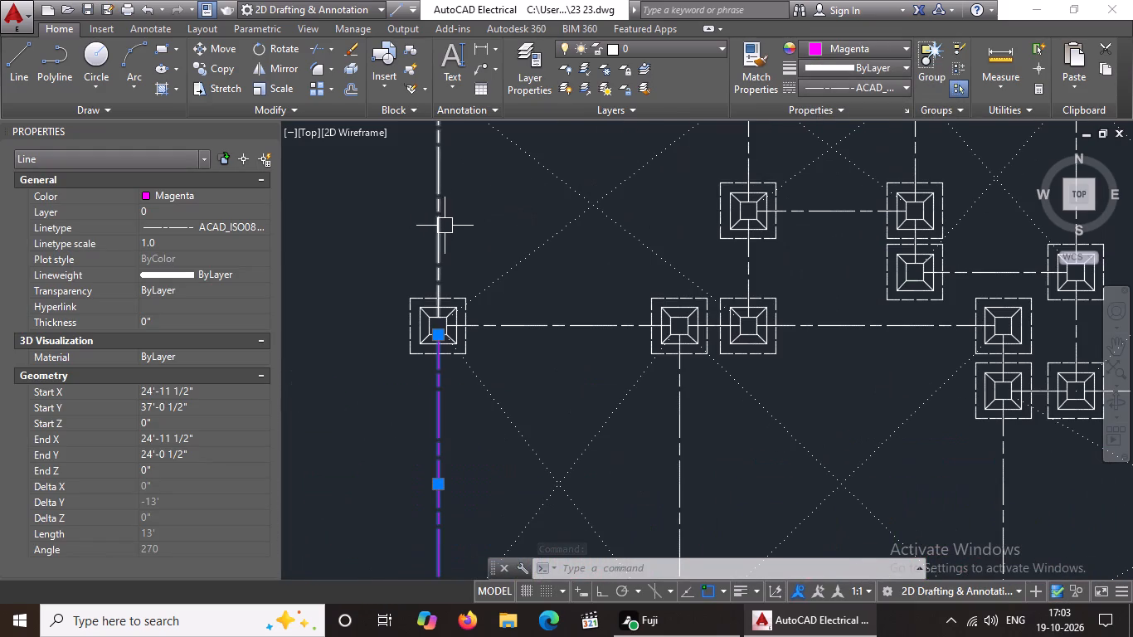
click(441, 225)
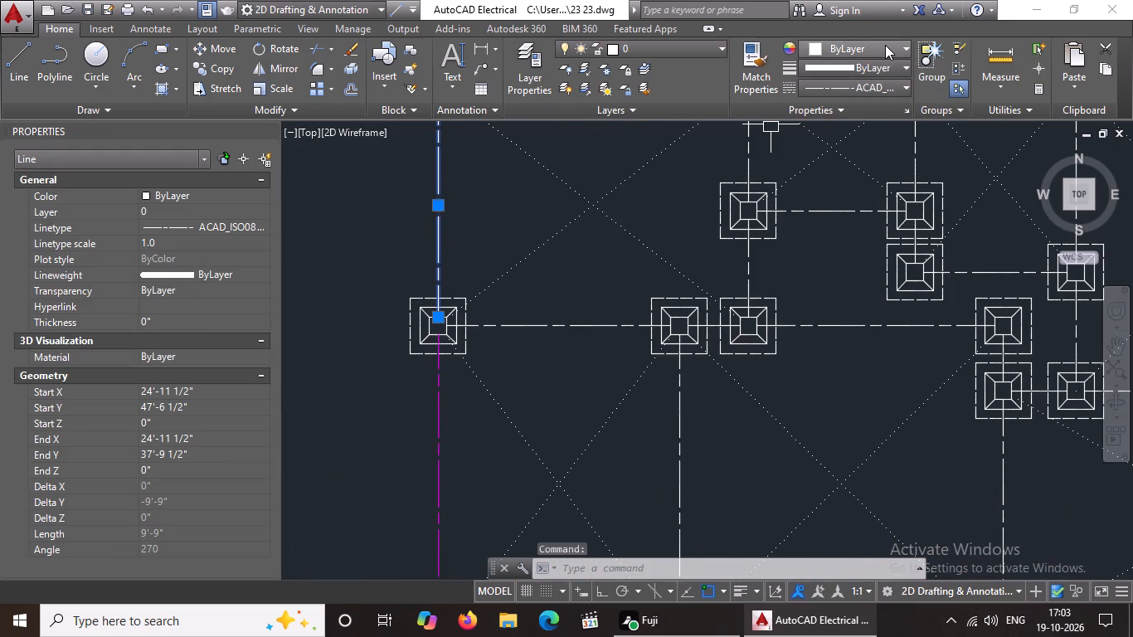
click(885, 44)
click(895, 215)
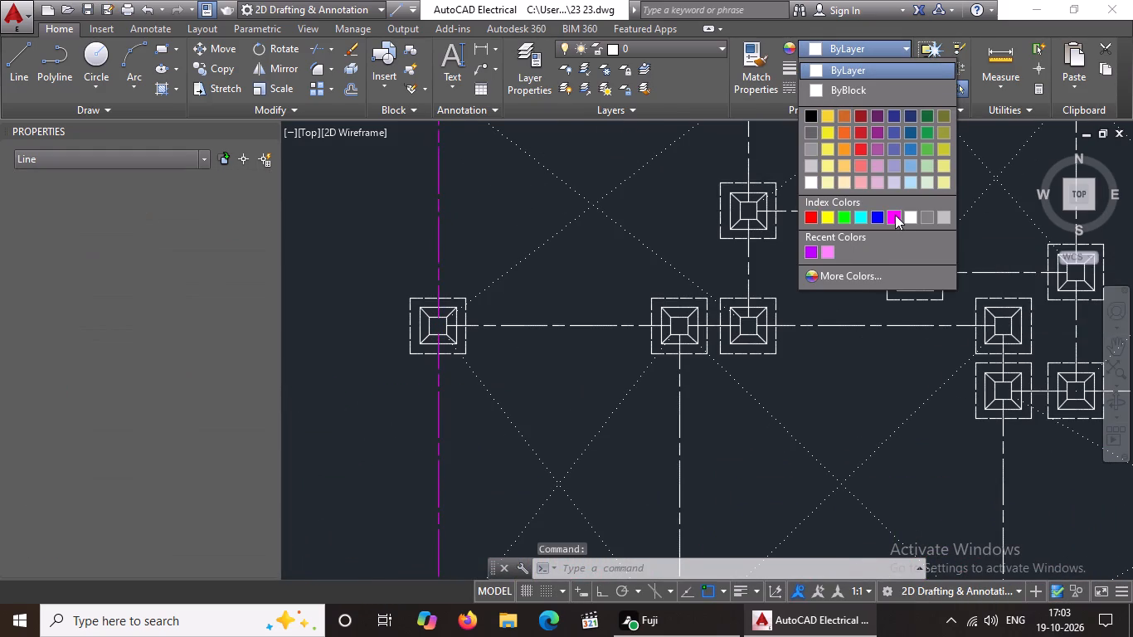
Set the colour of the top row's leftmost centre line, between the first and second footings, to Magenta.
scroll(699, 221, down, 3)
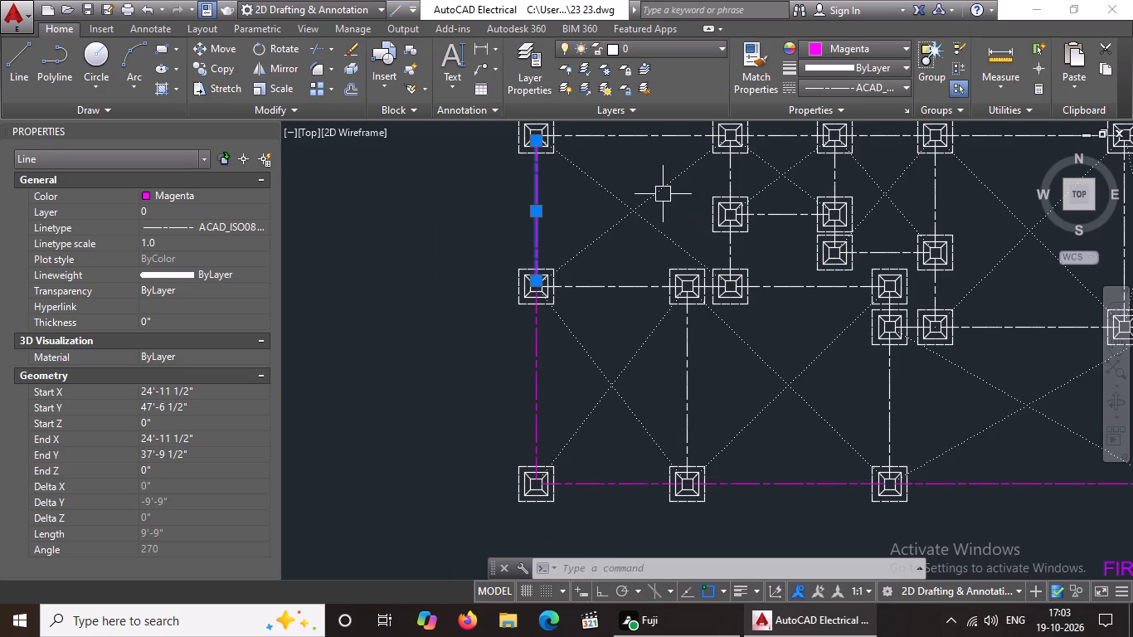
middle_drag(676, 216, 644, 289)
scroll(644, 289, up, 1)
click(599, 159)
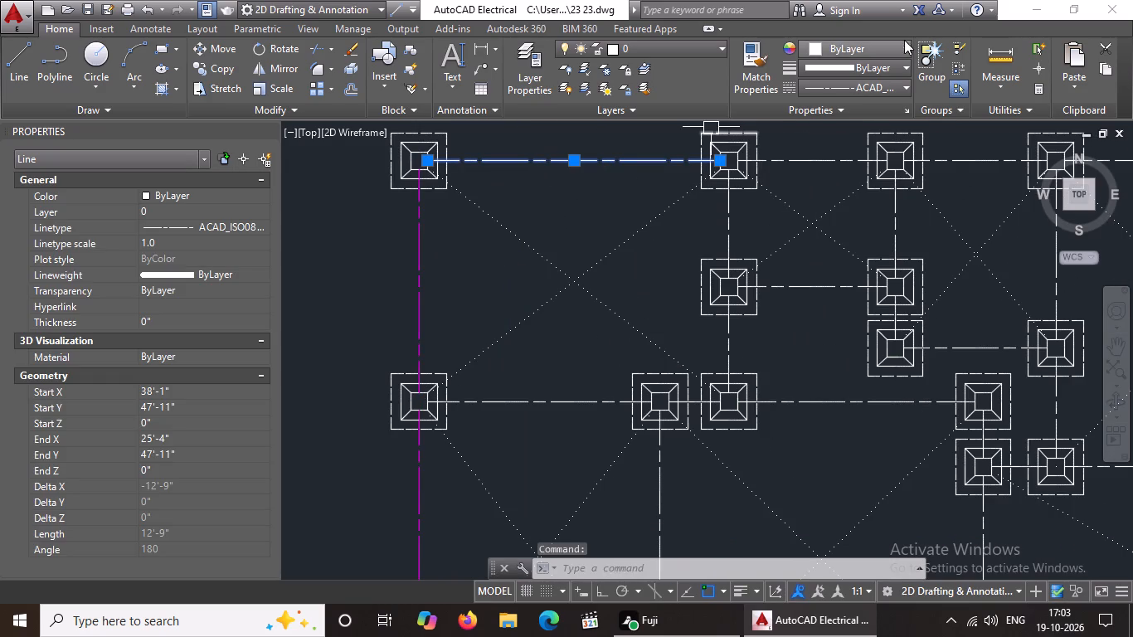
click(904, 40)
click(896, 212)
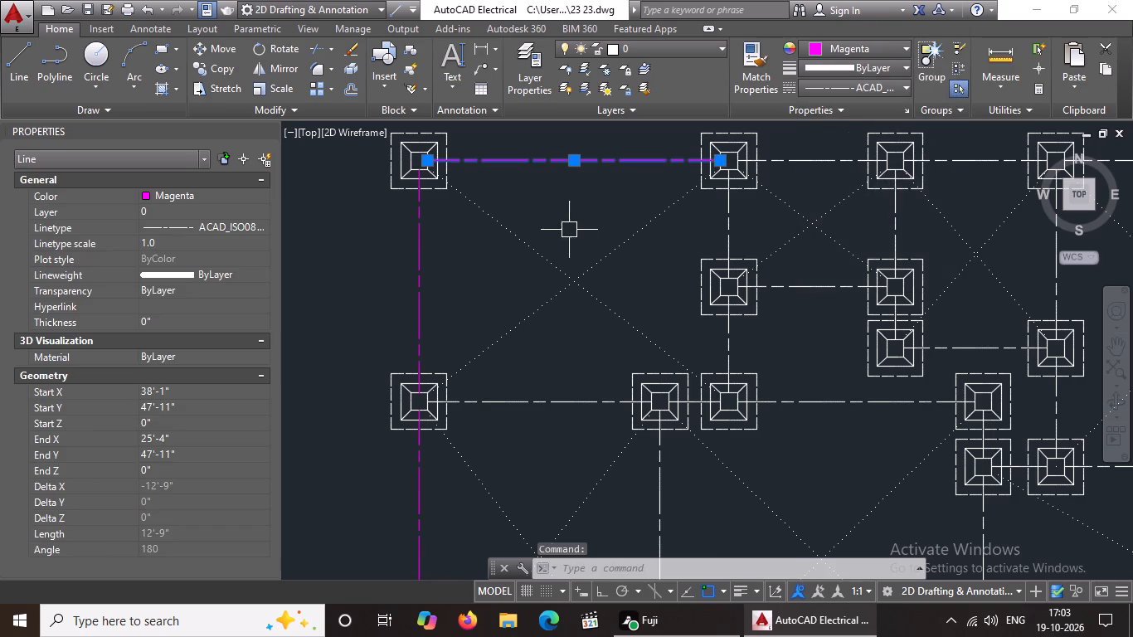
key(Escape)
Close the Properties palette to enlarge the drawing area.
scroll(683, 219, down, 2)
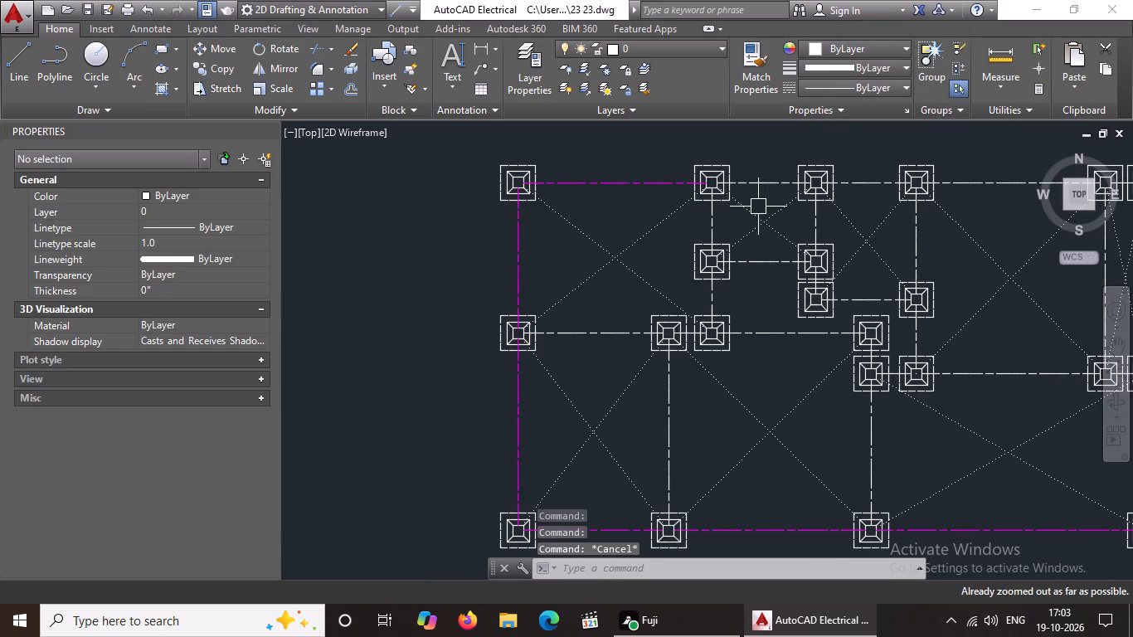
click(266, 131)
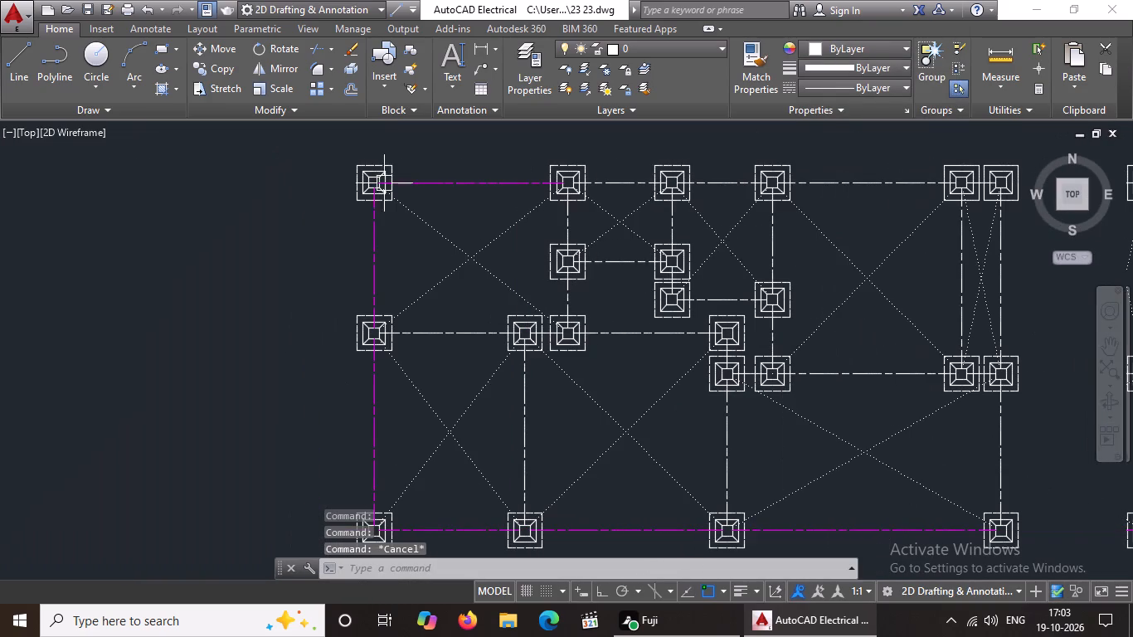
Change the top row's three centre lines spanning from the second to the fifth footing to Magenta, one by one.
scroll(498, 199, down, 2)
scroll(610, 230, down, 1)
middle_drag(610, 229, 490, 240)
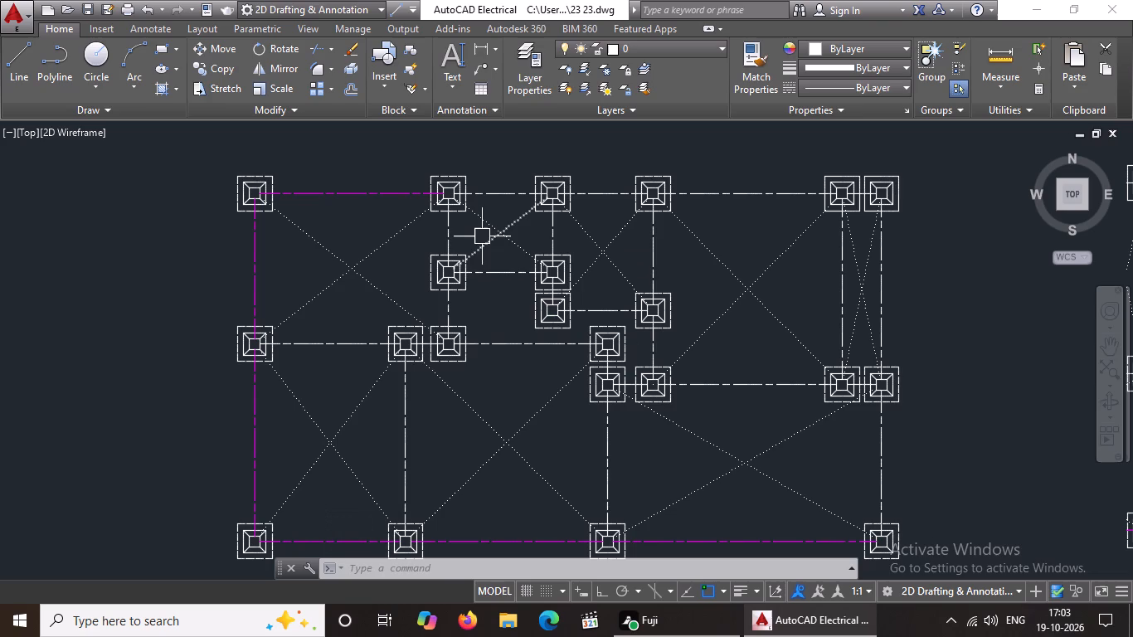
click(502, 196)
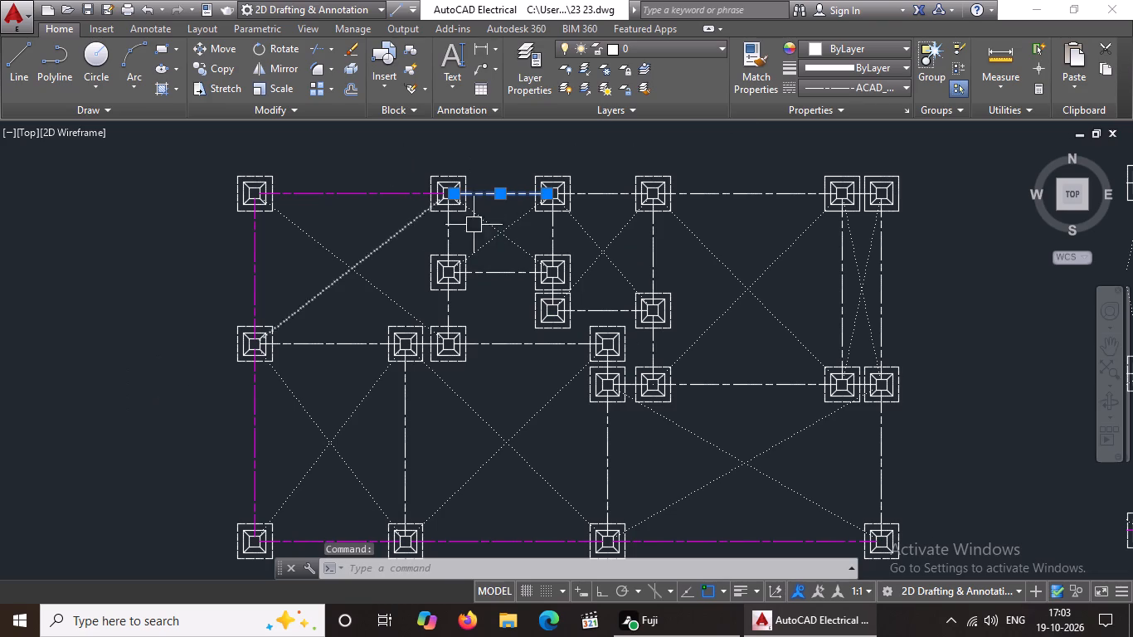
click(829, 42)
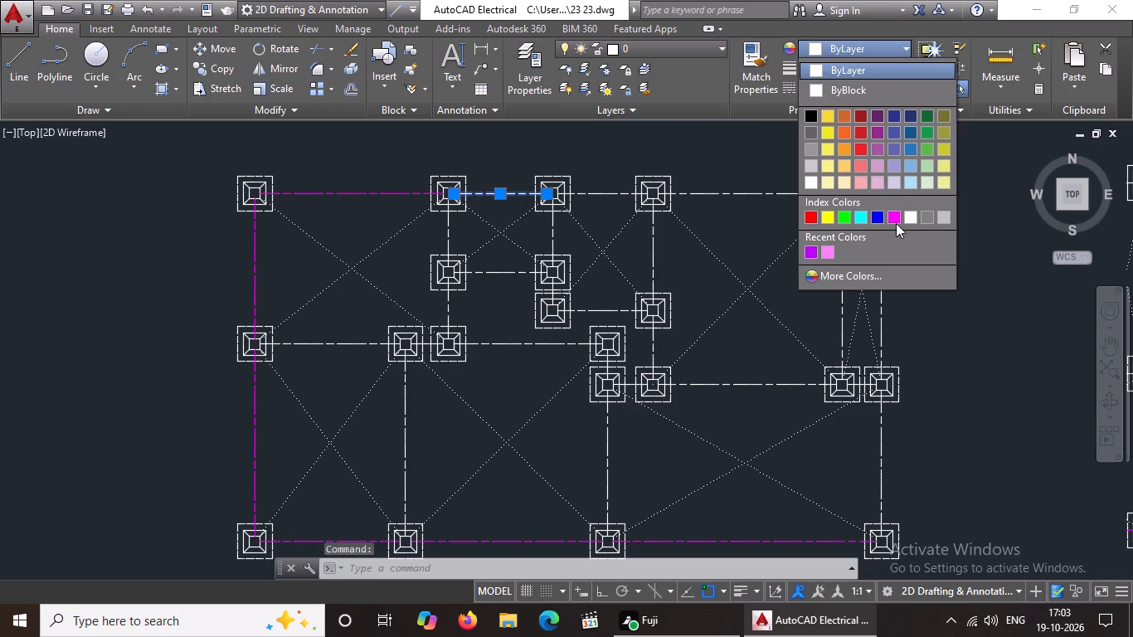
click(892, 211)
key(Escape)
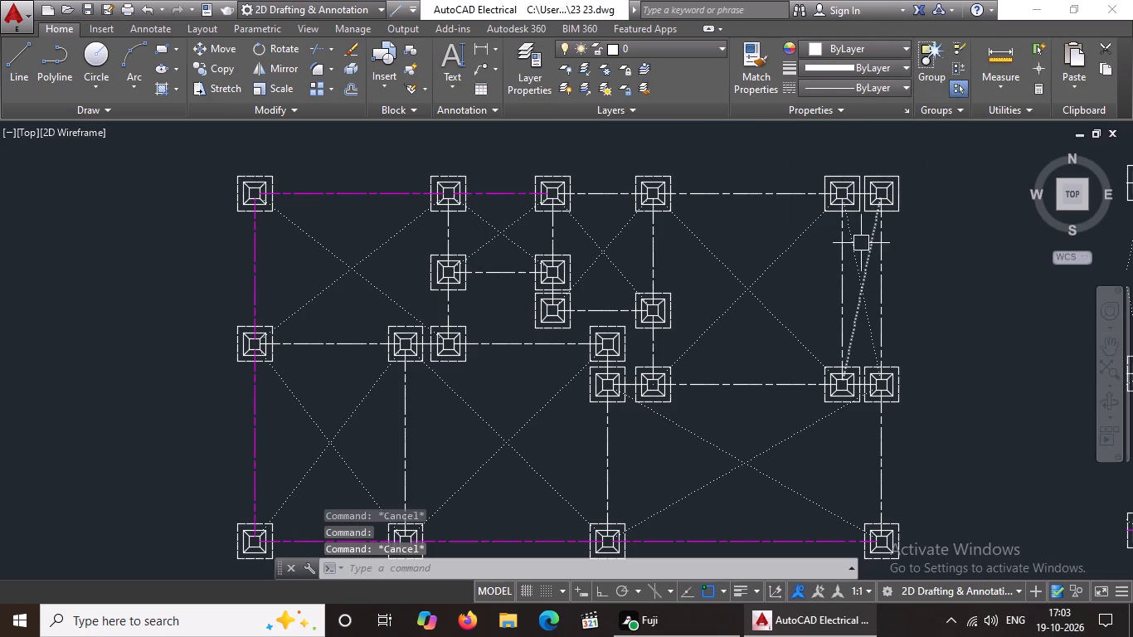
click(597, 193)
click(829, 50)
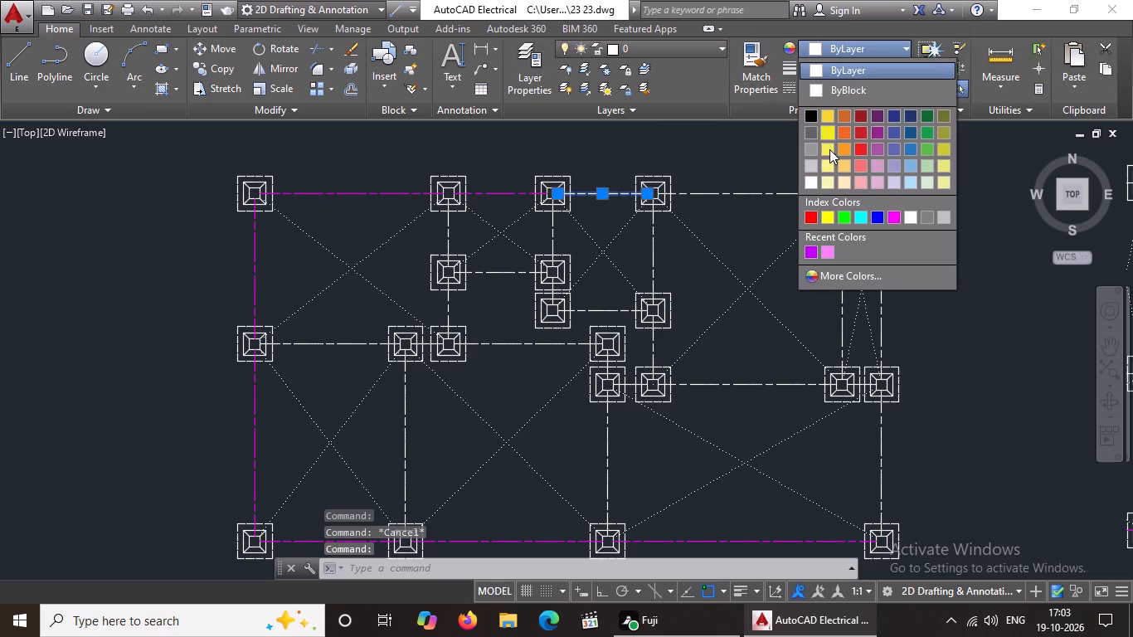
click(892, 212)
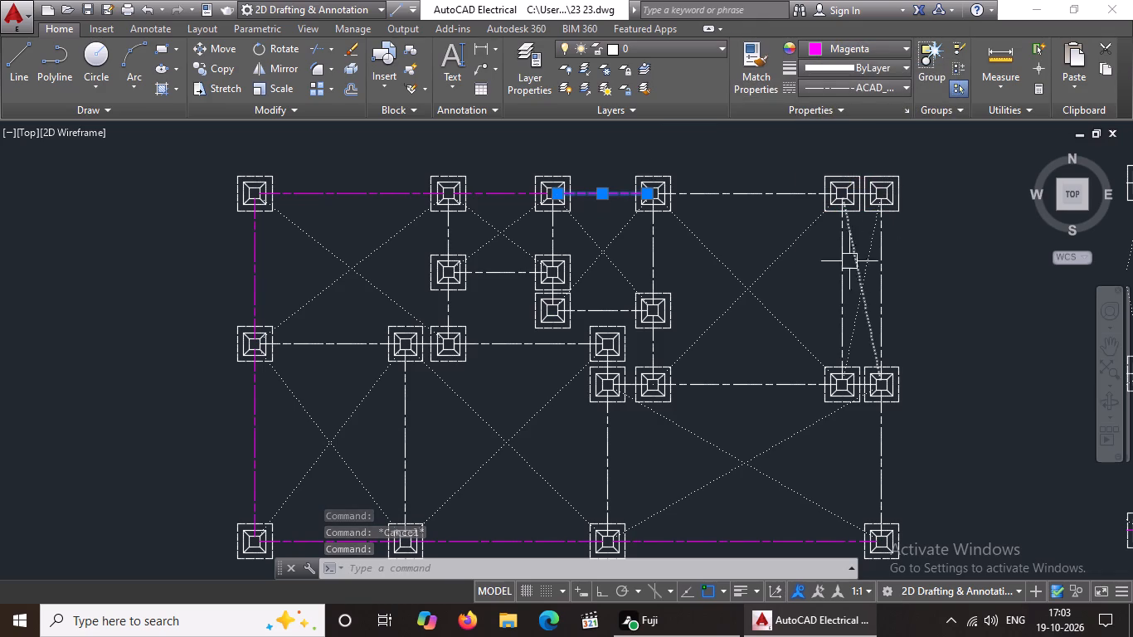
key(Escape)
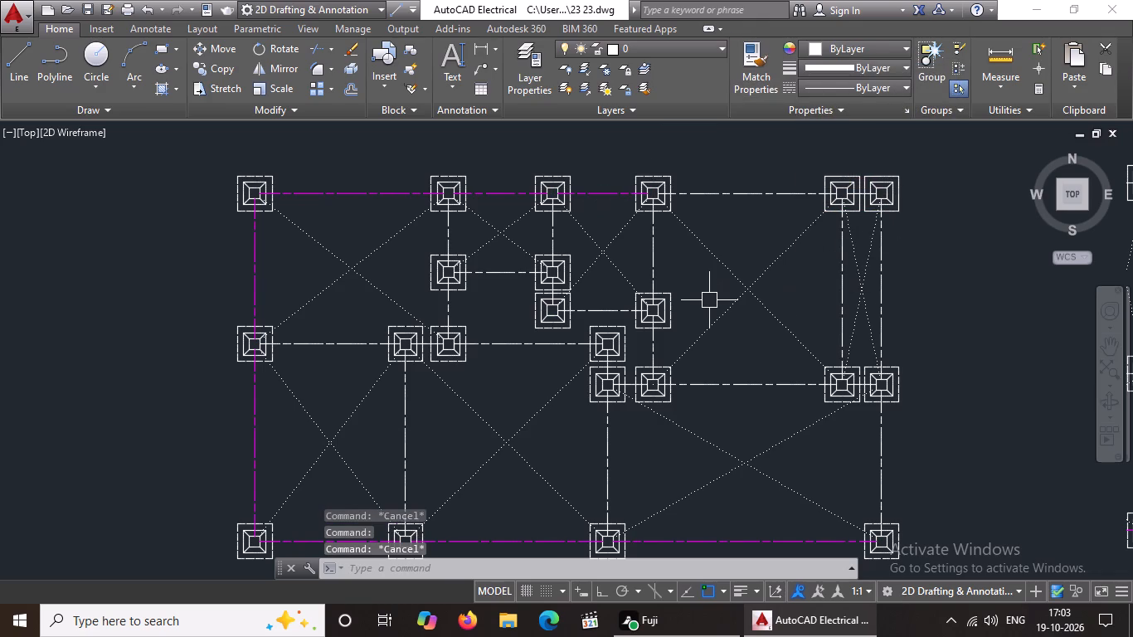
click(757, 196)
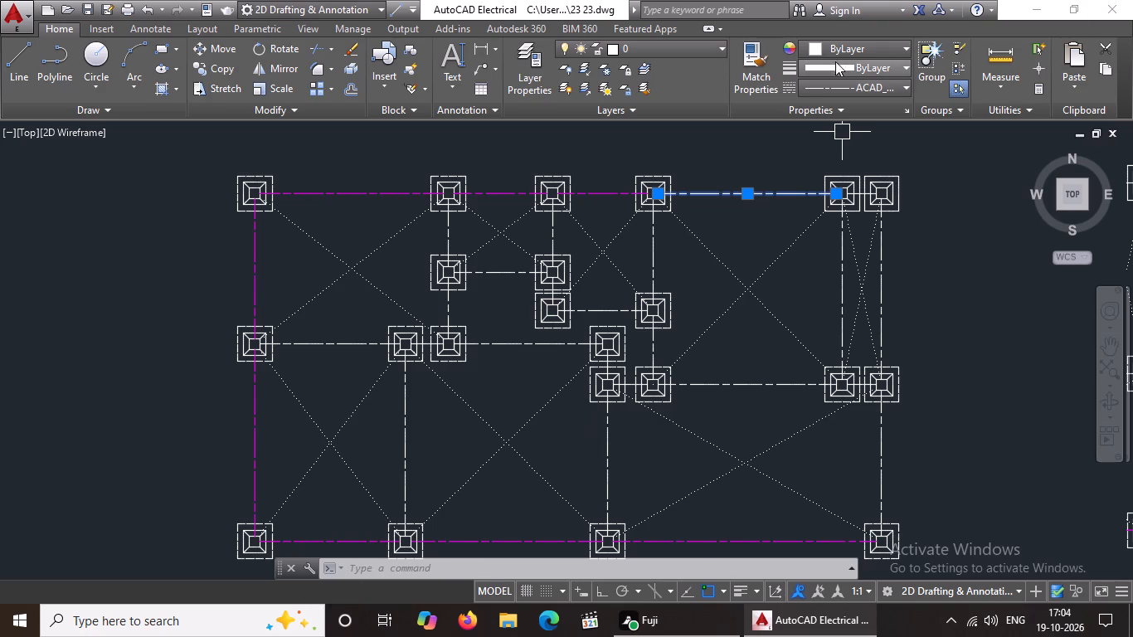
click(853, 50)
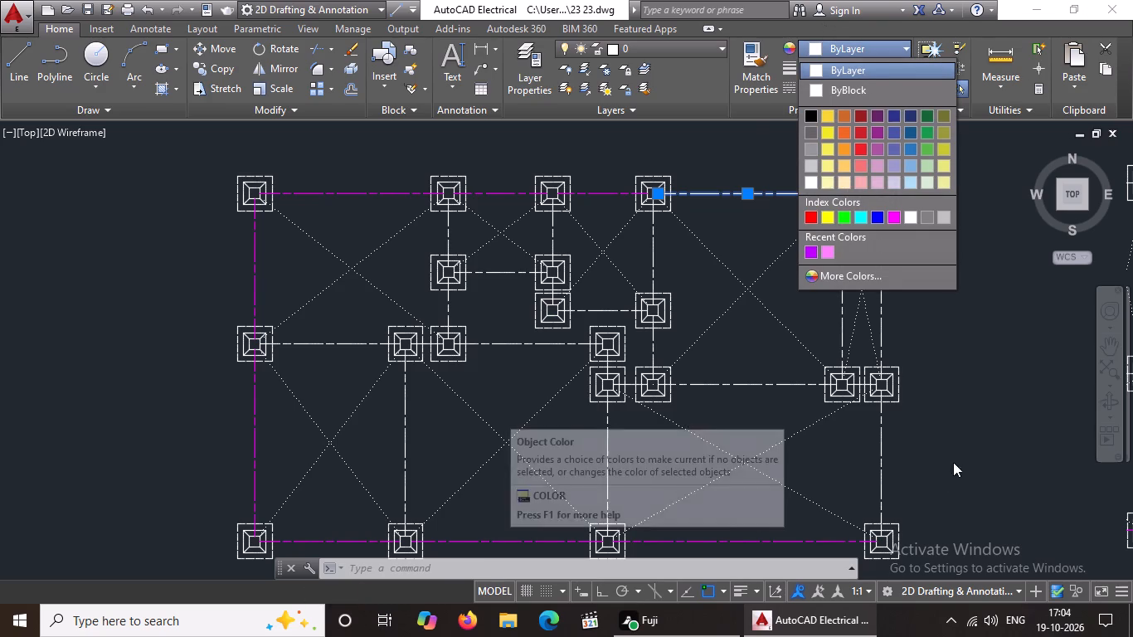
click(892, 216)
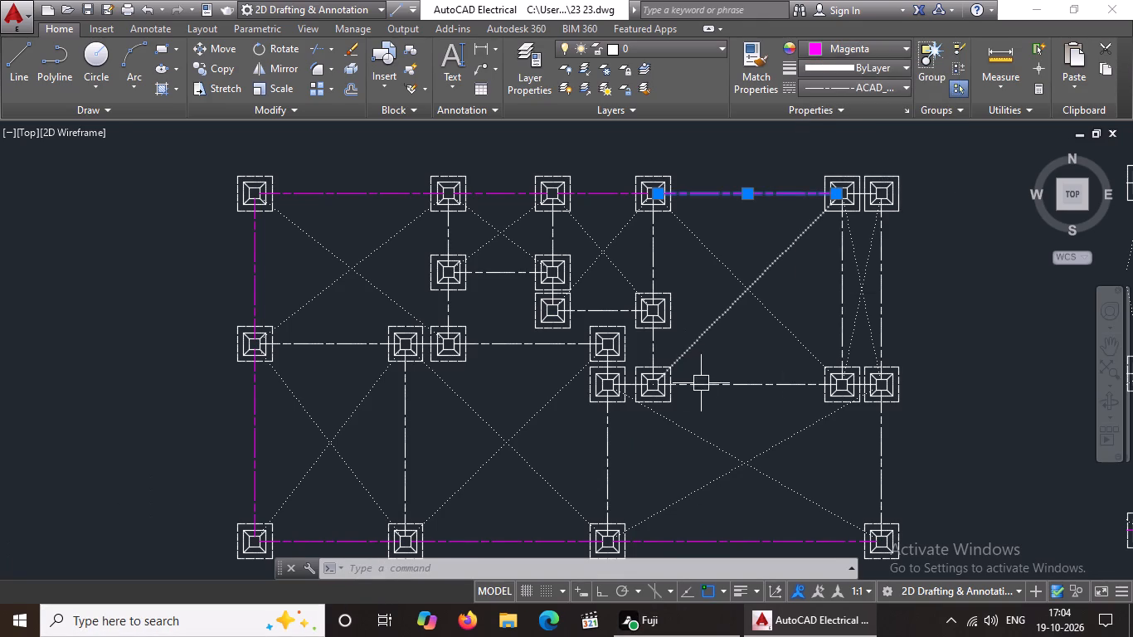
Change both vertical centre lines along the footing plan's right edge, upper and lower, to Magenta.
scroll(873, 282, up, 1)
click(883, 280)
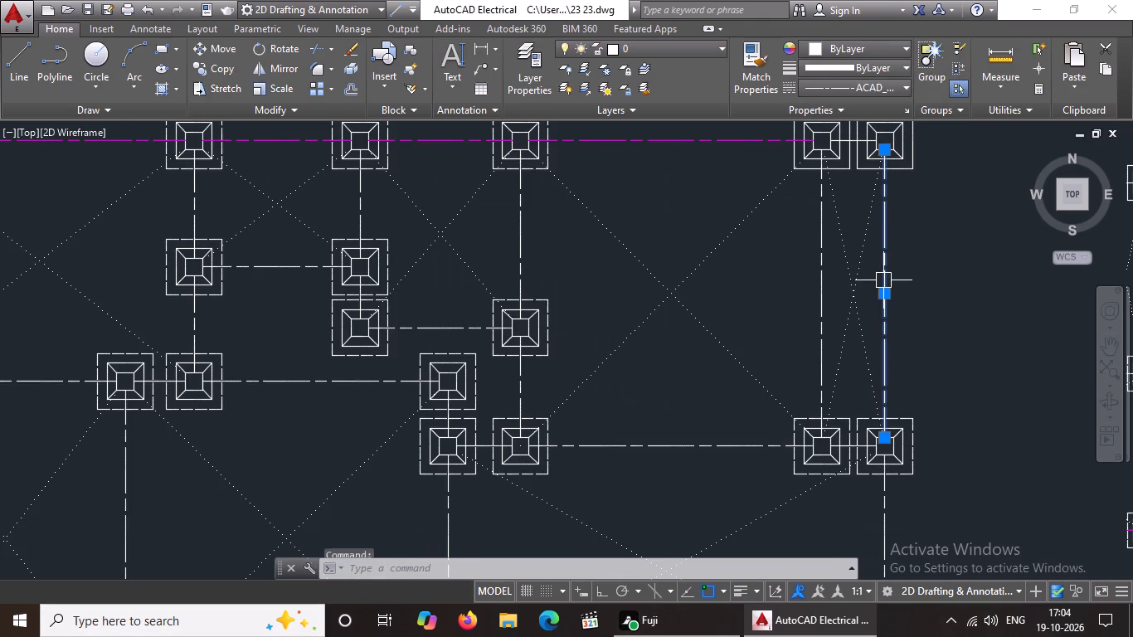
click(870, 51)
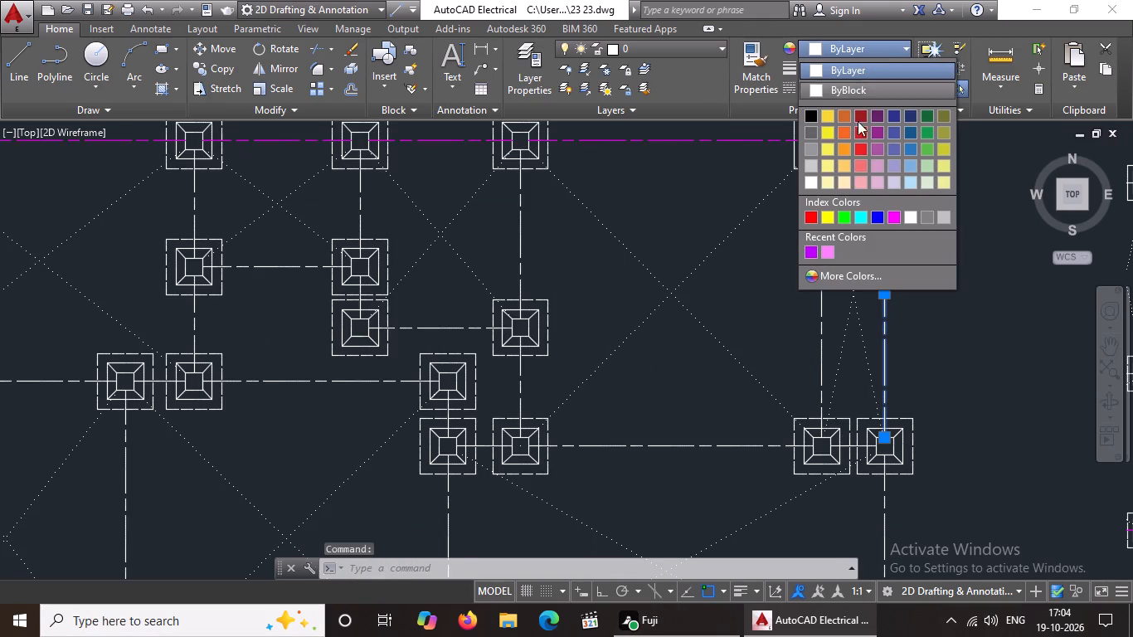
click(897, 217)
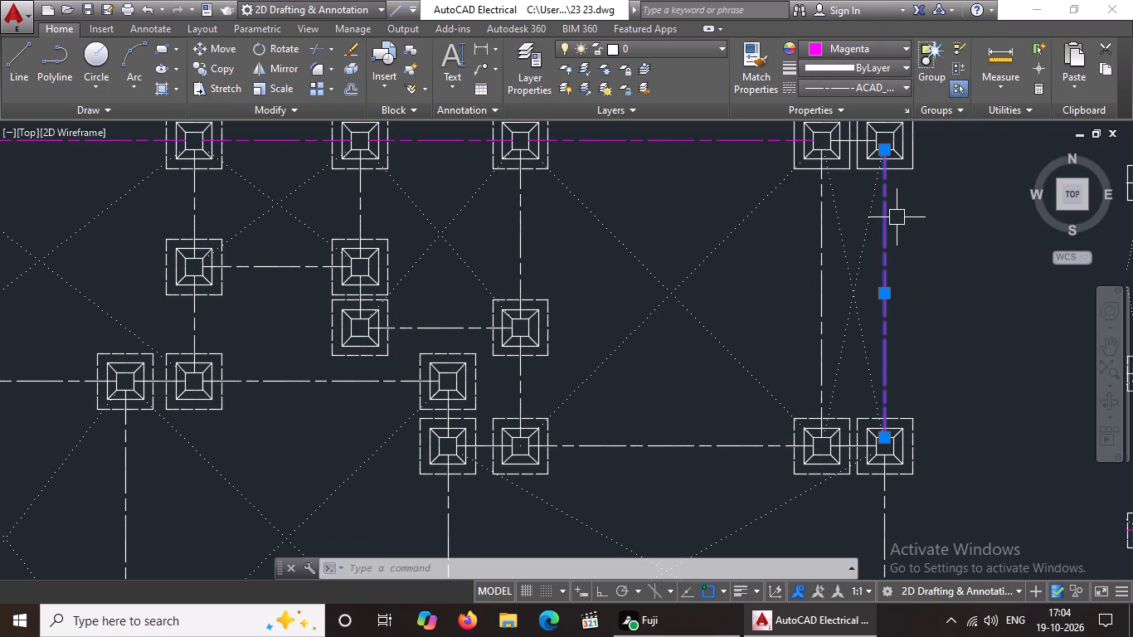
scroll(763, 349, down, 2)
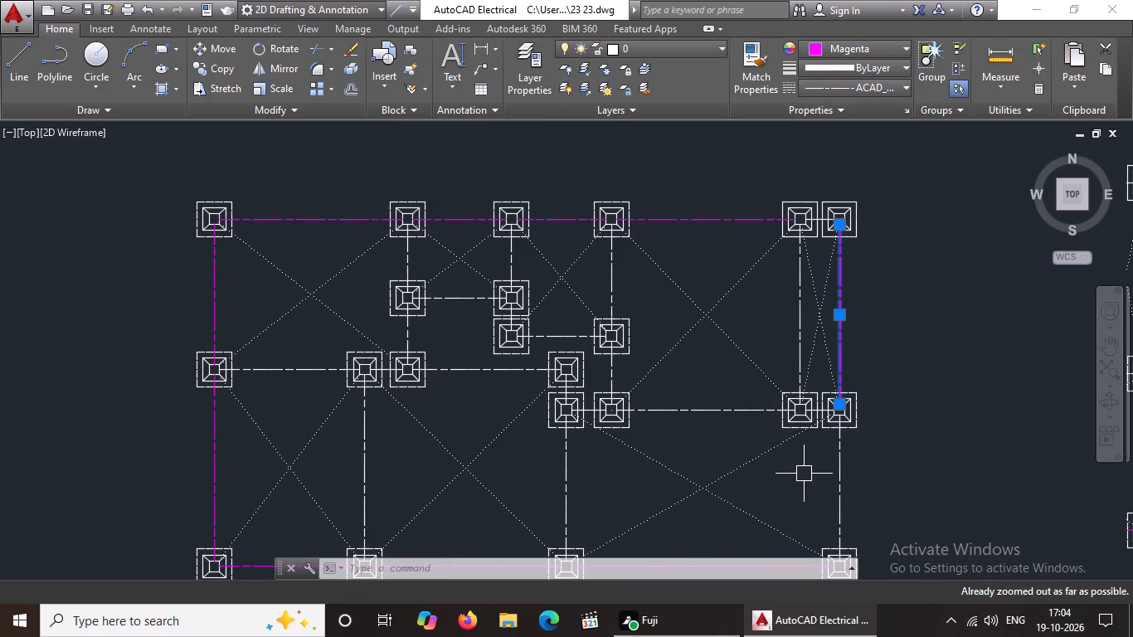
middle_drag(795, 464, 745, 384)
scroll(740, 377, up, 1)
click(813, 385)
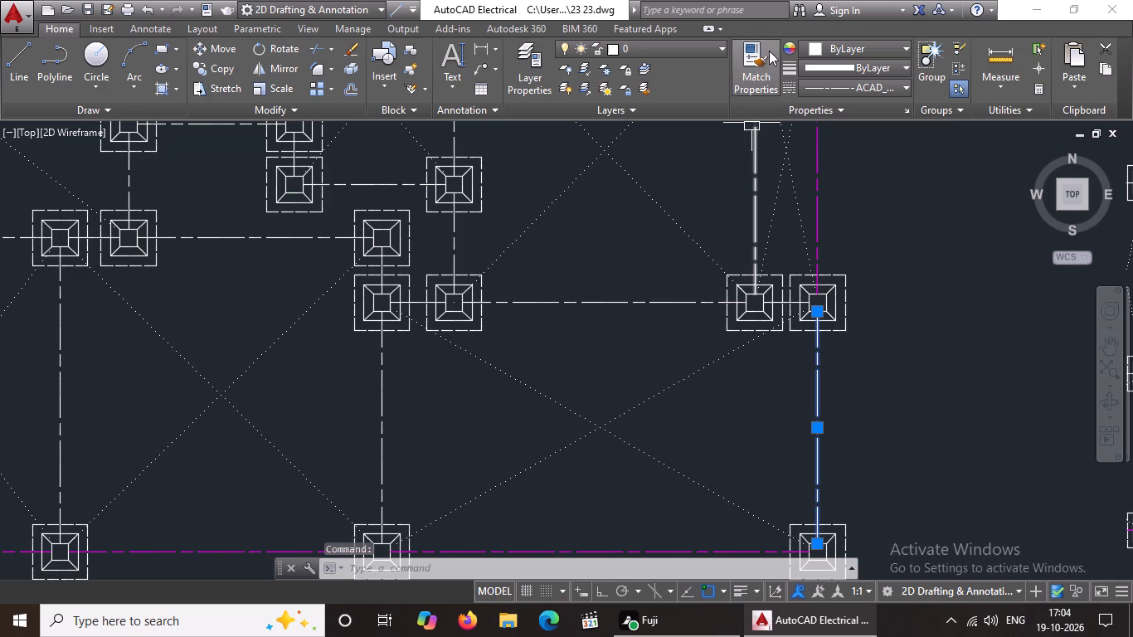
click(825, 41)
click(890, 216)
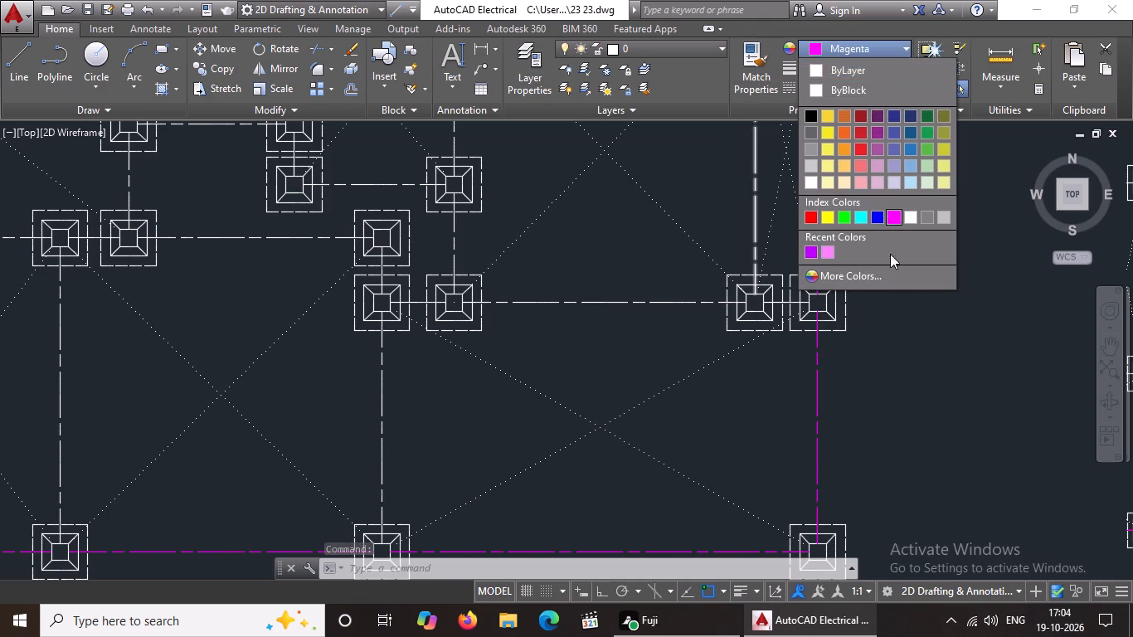
scroll(873, 362, down, 4)
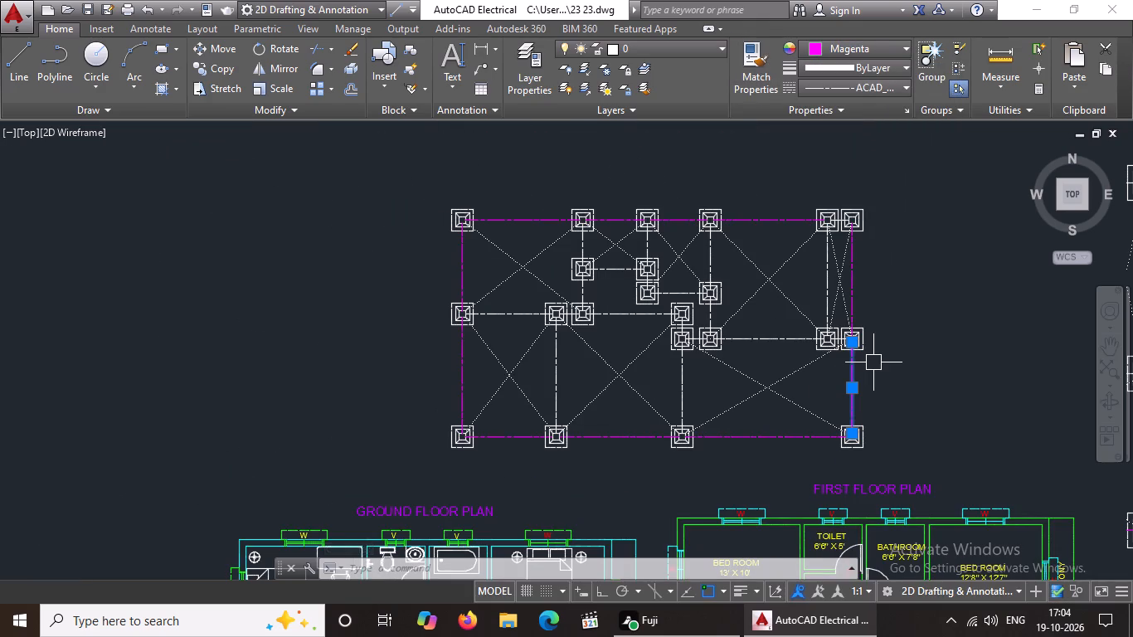
key(Escape)
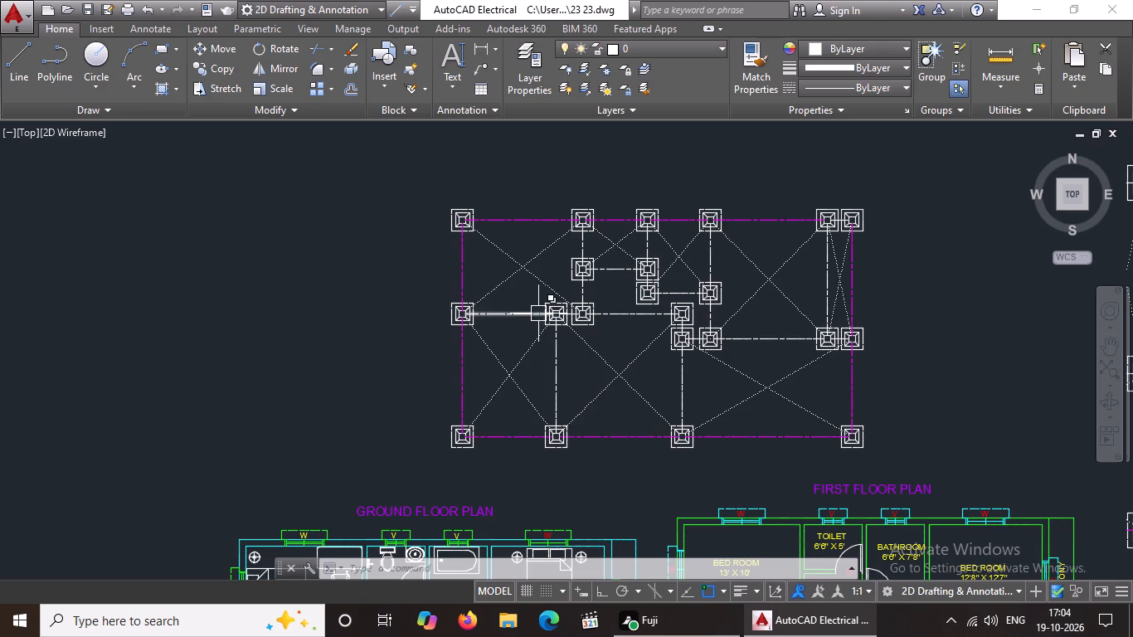
Change the middle row's leftmost horizontal centre line, between its first and second footings, to Magenta.
click(509, 314)
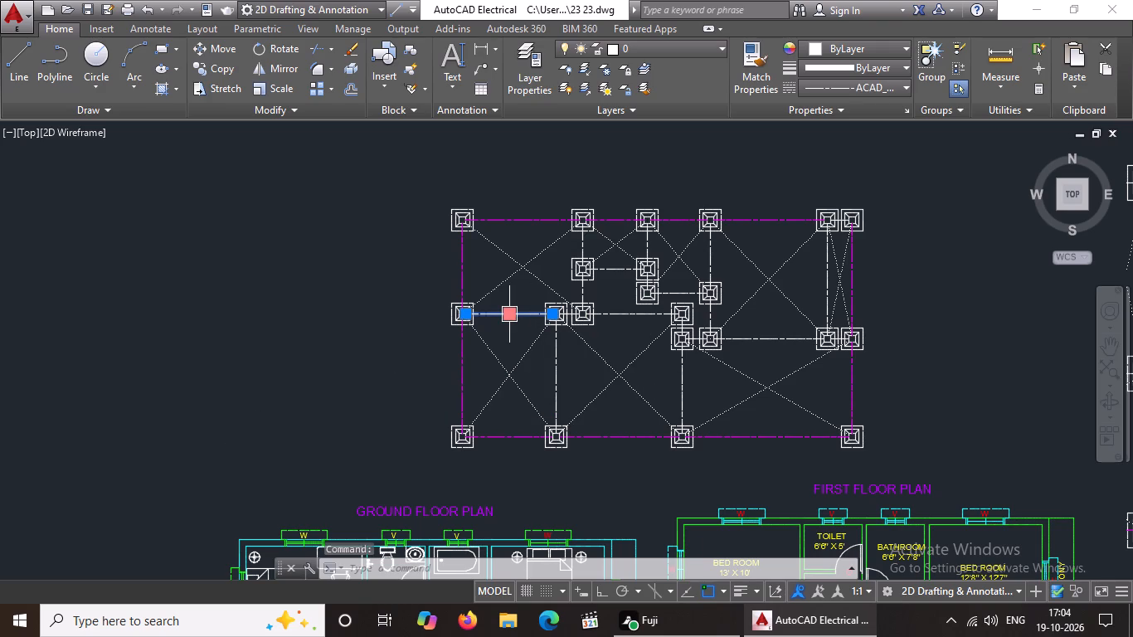
click(872, 42)
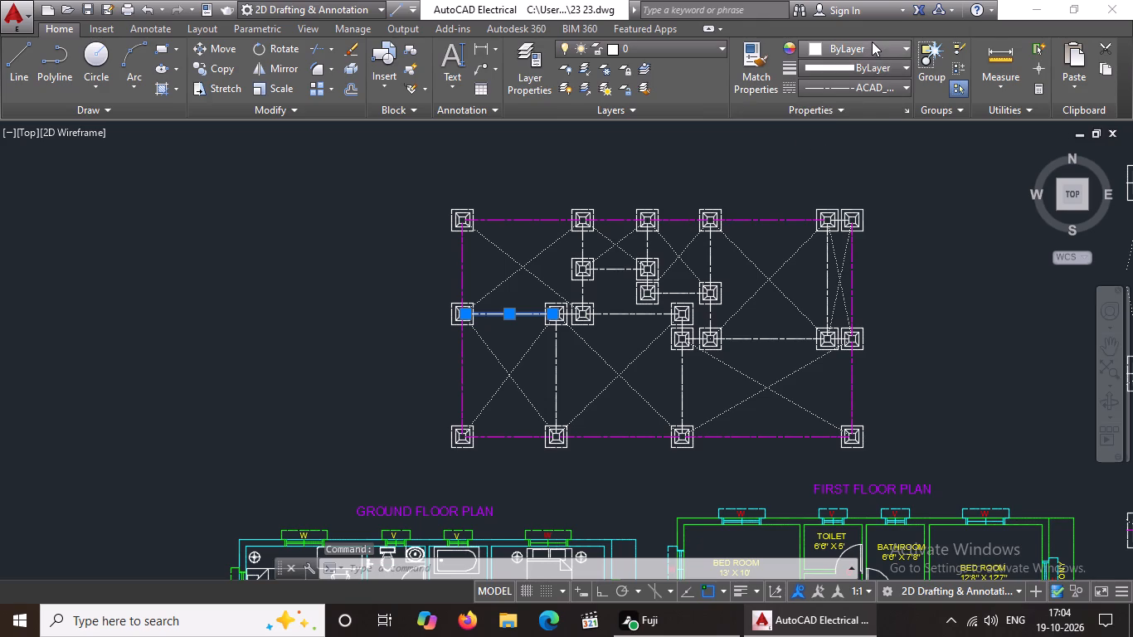
click(887, 217)
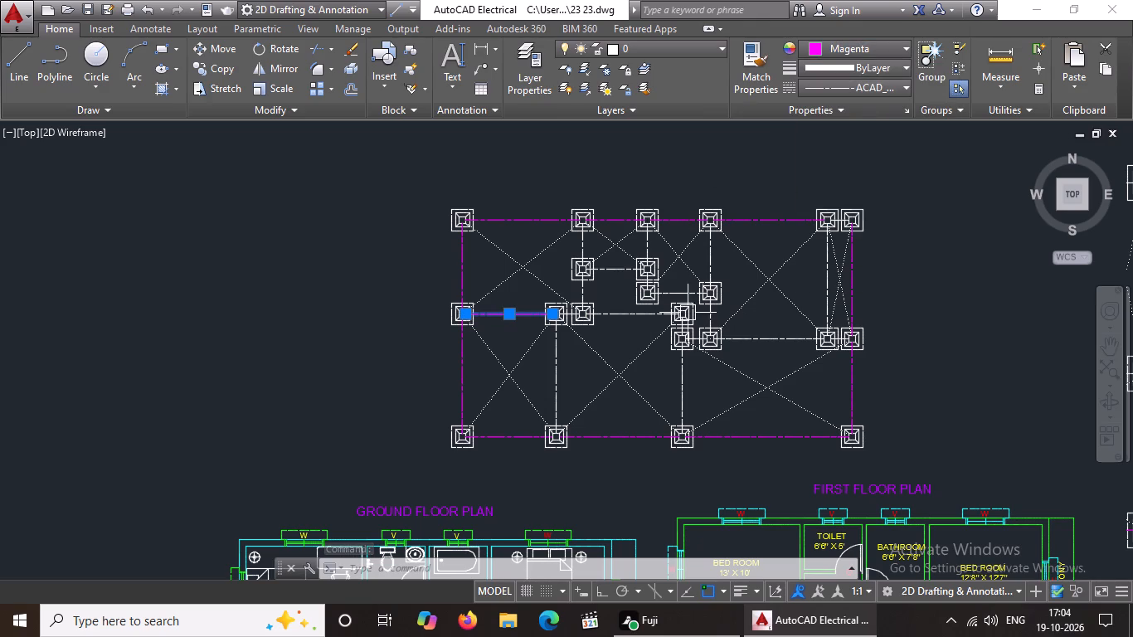
Change the two interior vertical centre lines rising from the bottom row's second and third footings to Magenta, one by one.
click(557, 378)
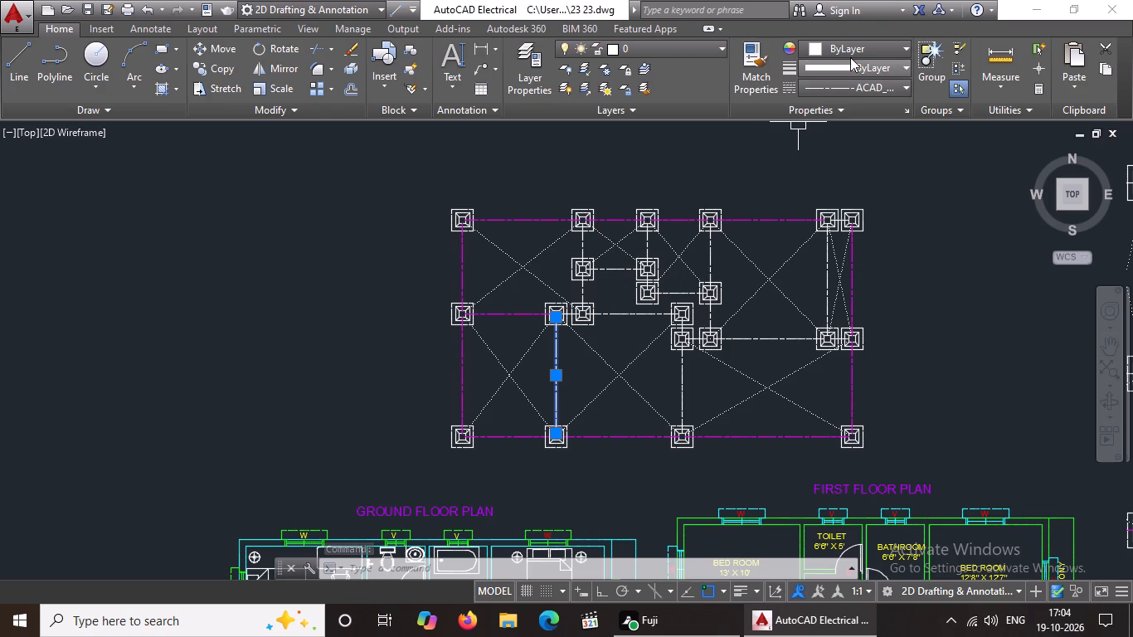
drag(853, 48, 856, 56)
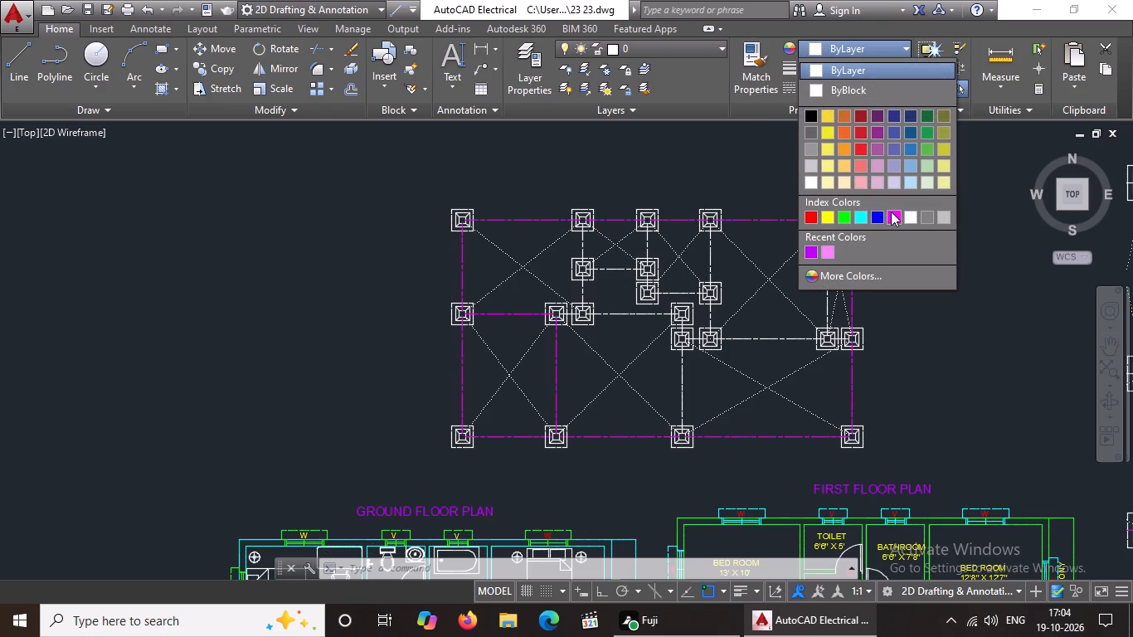
click(891, 212)
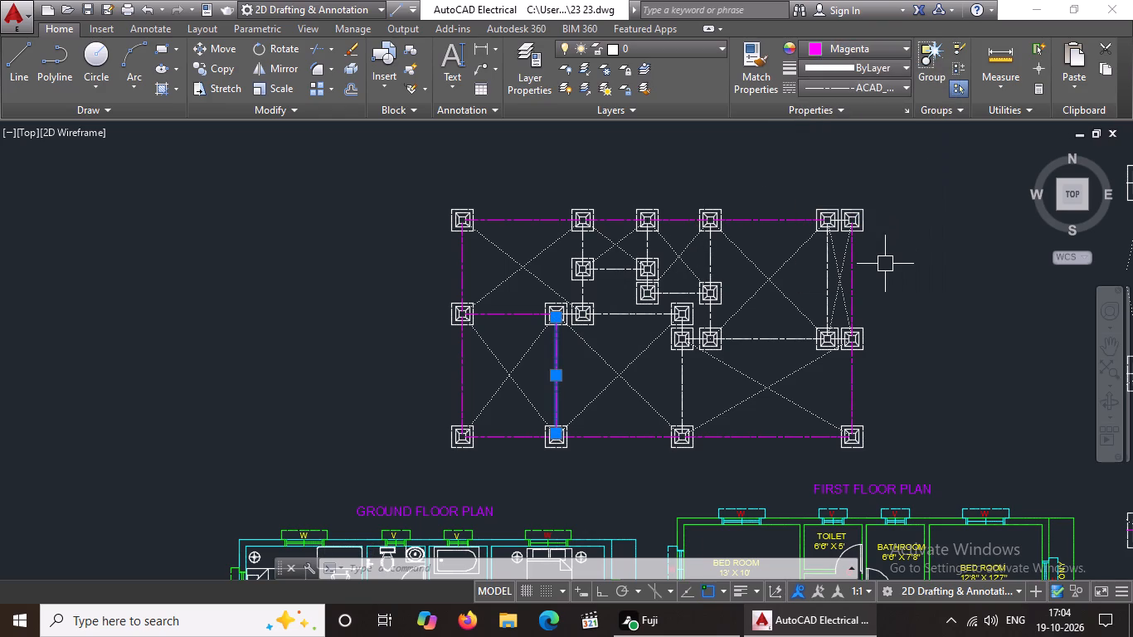
click(678, 389)
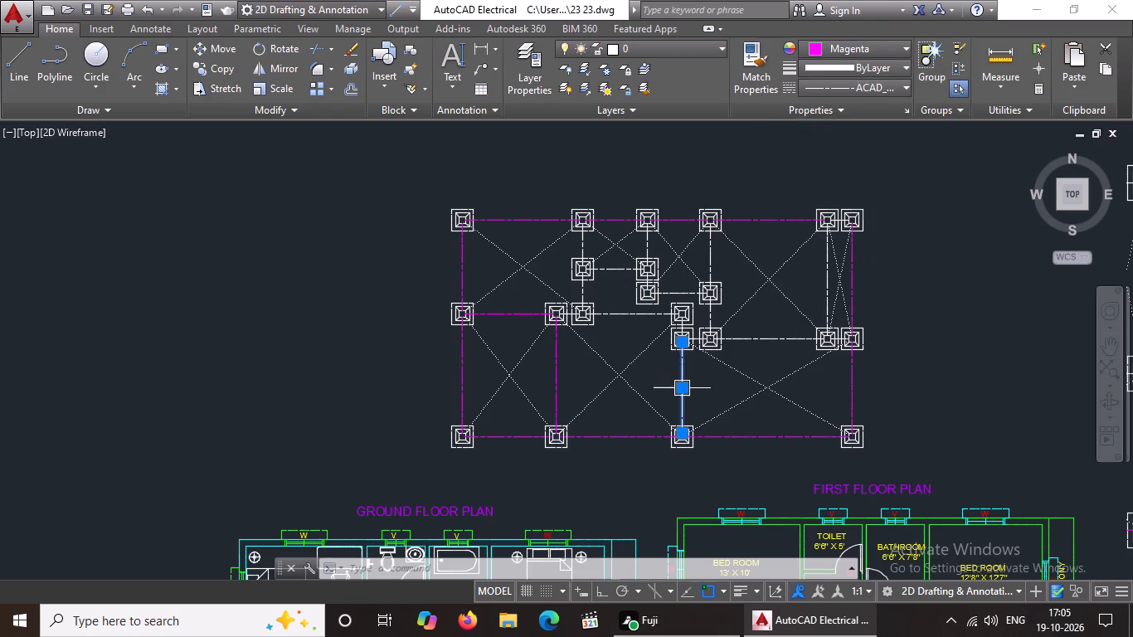
click(873, 44)
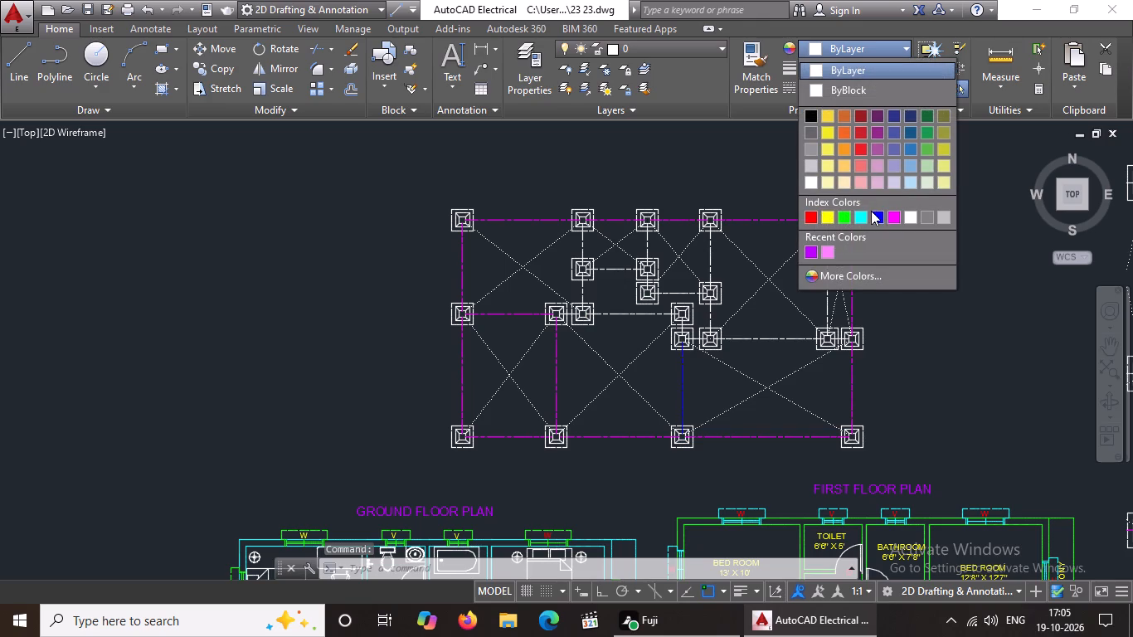
click(891, 212)
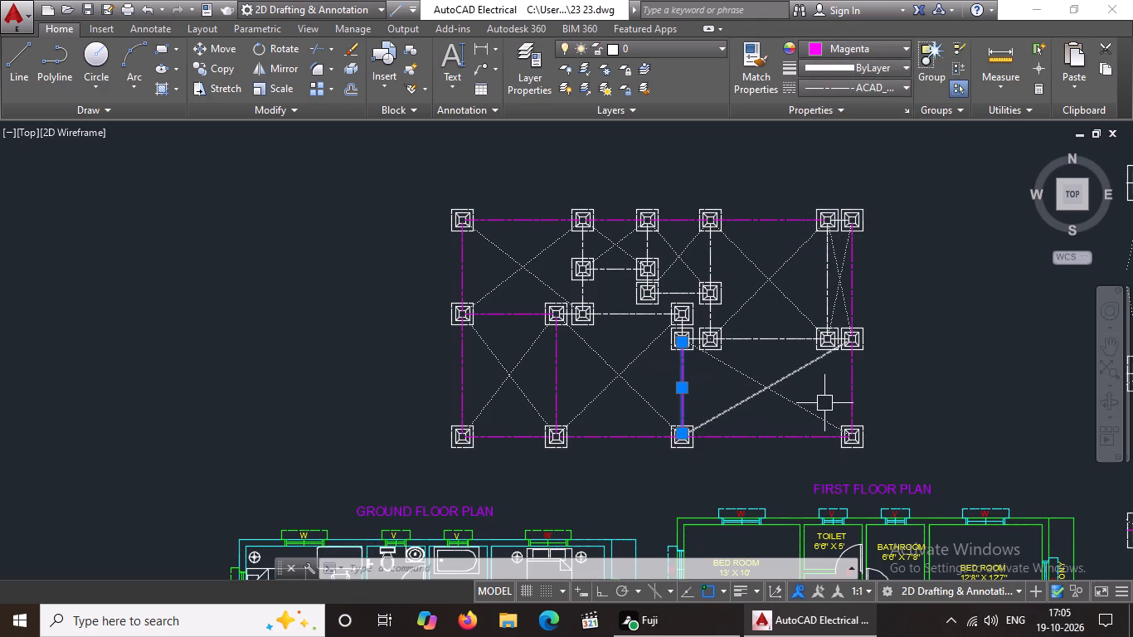
Change the long horizontal centre line below the top row's fourth and fifth footings and the vertical line beneath the fifth footing to Magenta.
click(765, 342)
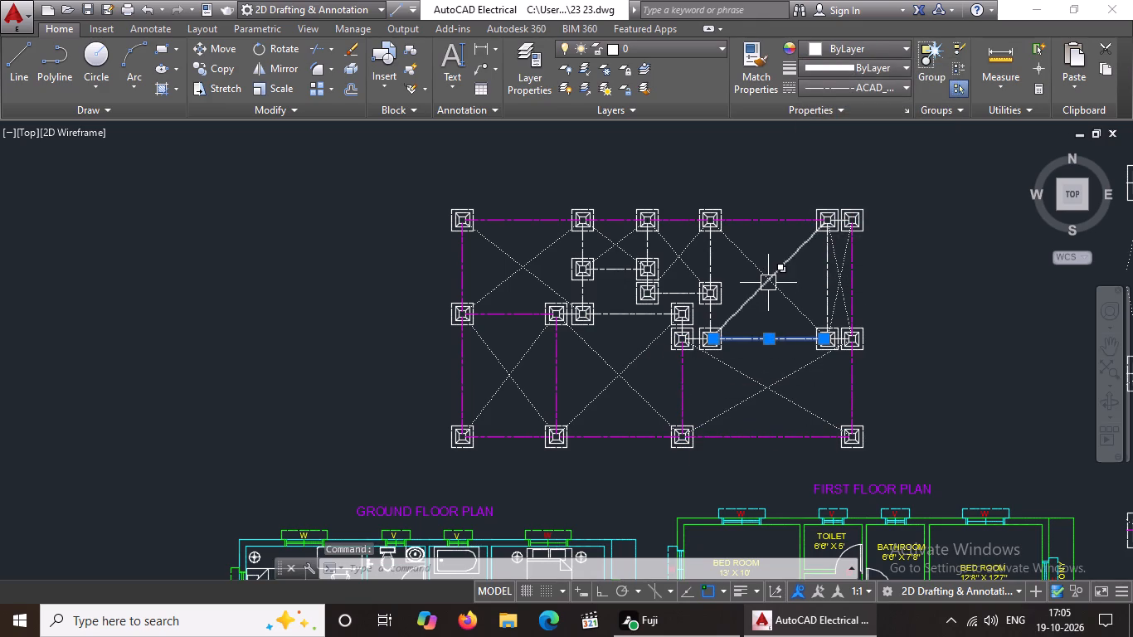
click(845, 51)
click(889, 215)
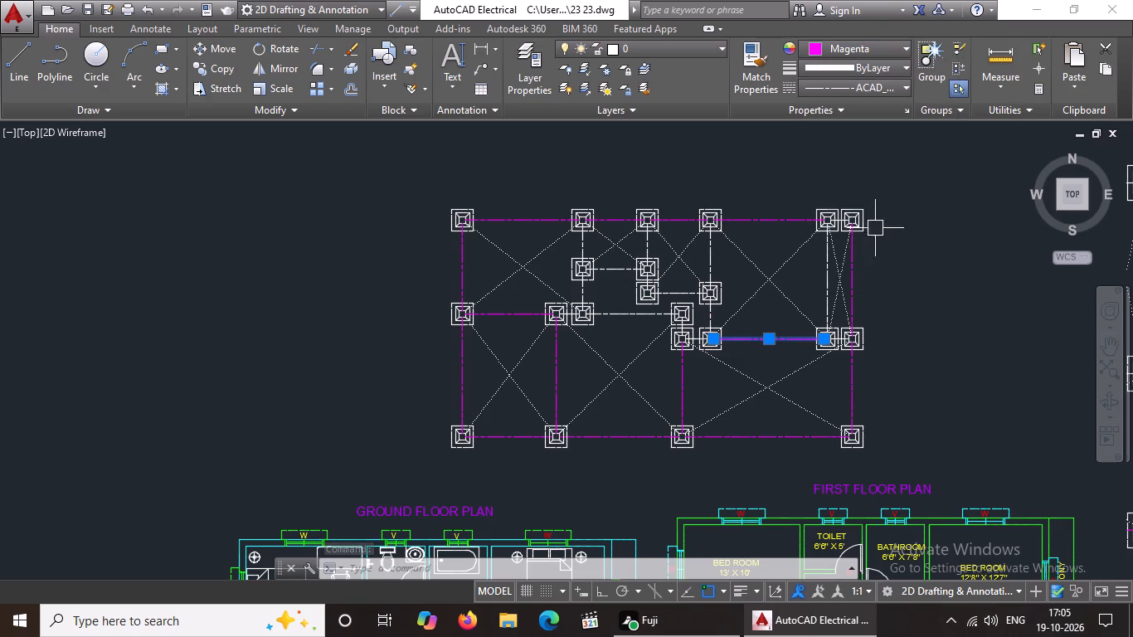
click(824, 271)
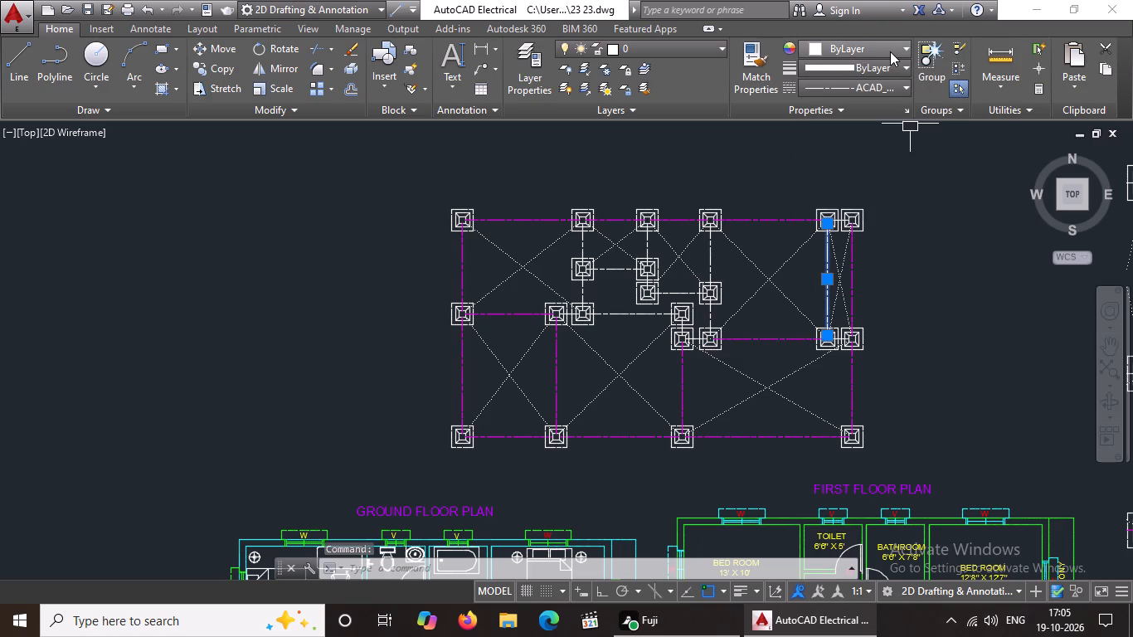
click(878, 41)
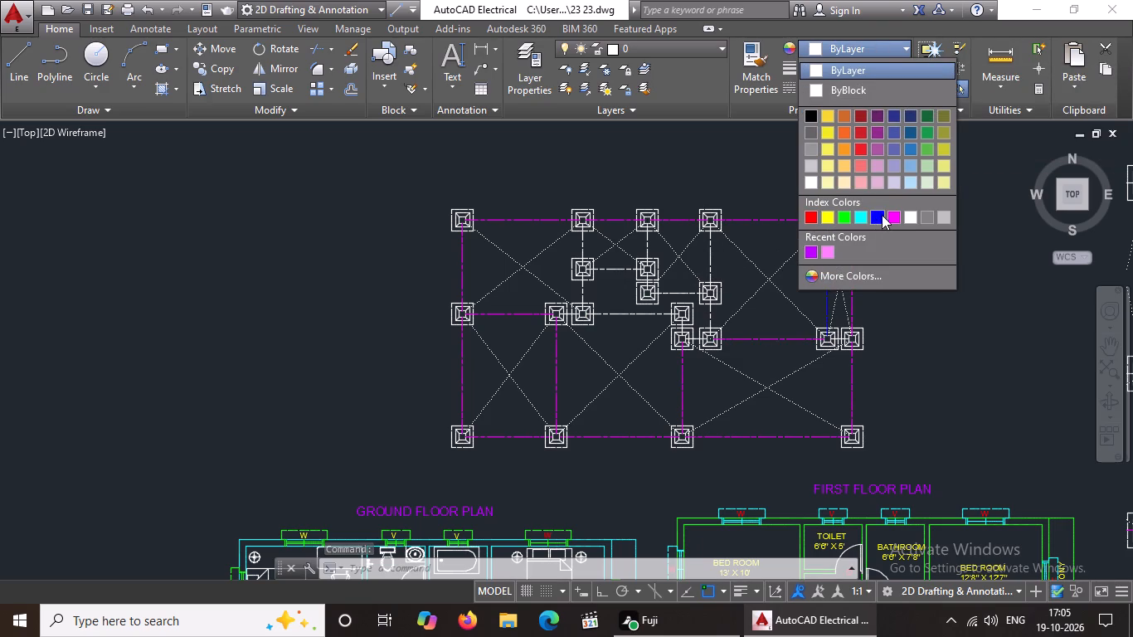
click(895, 211)
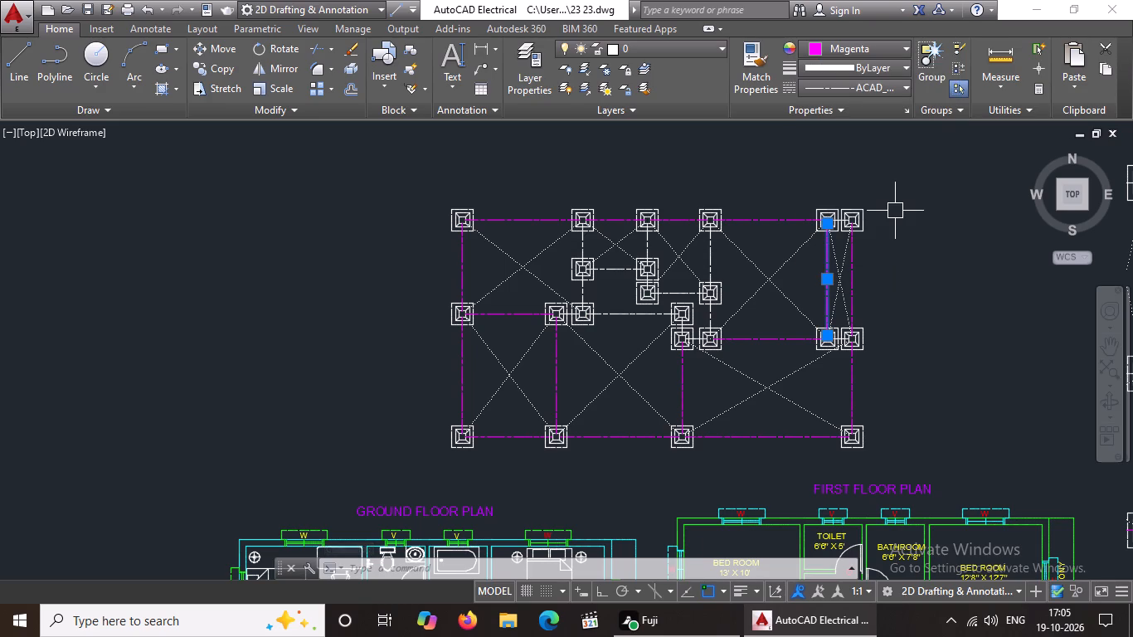
key(Escape)
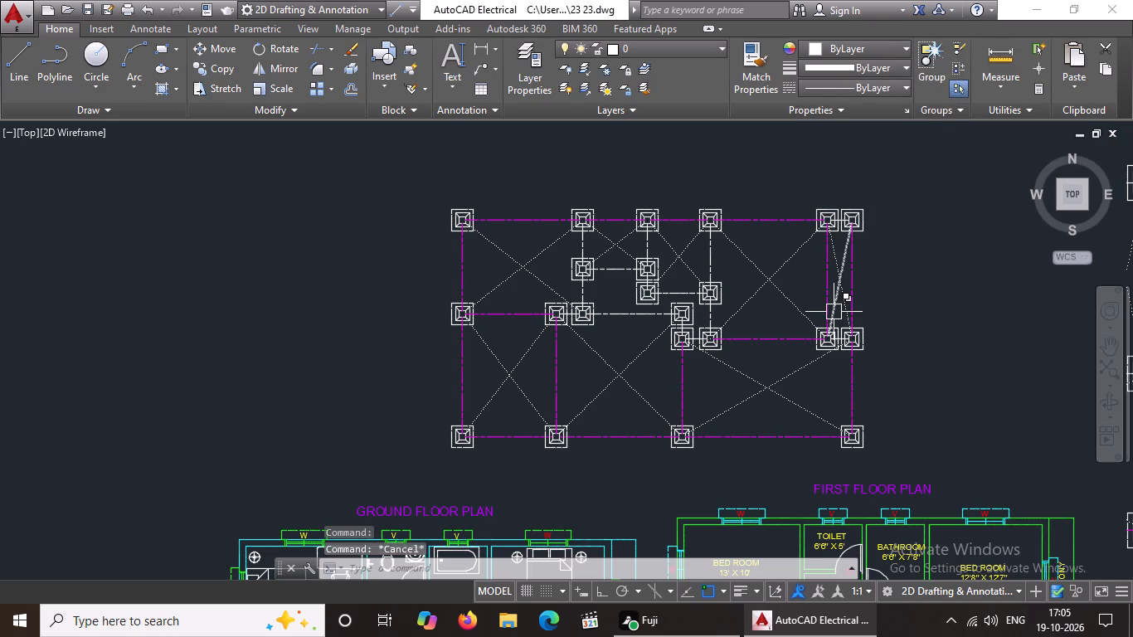
Change the lower vertical centre line in the column below the top row's second footing, down to the middle row, to Magenta.
scroll(834, 309, down, 2)
middle_drag(849, 343, 642, 285)
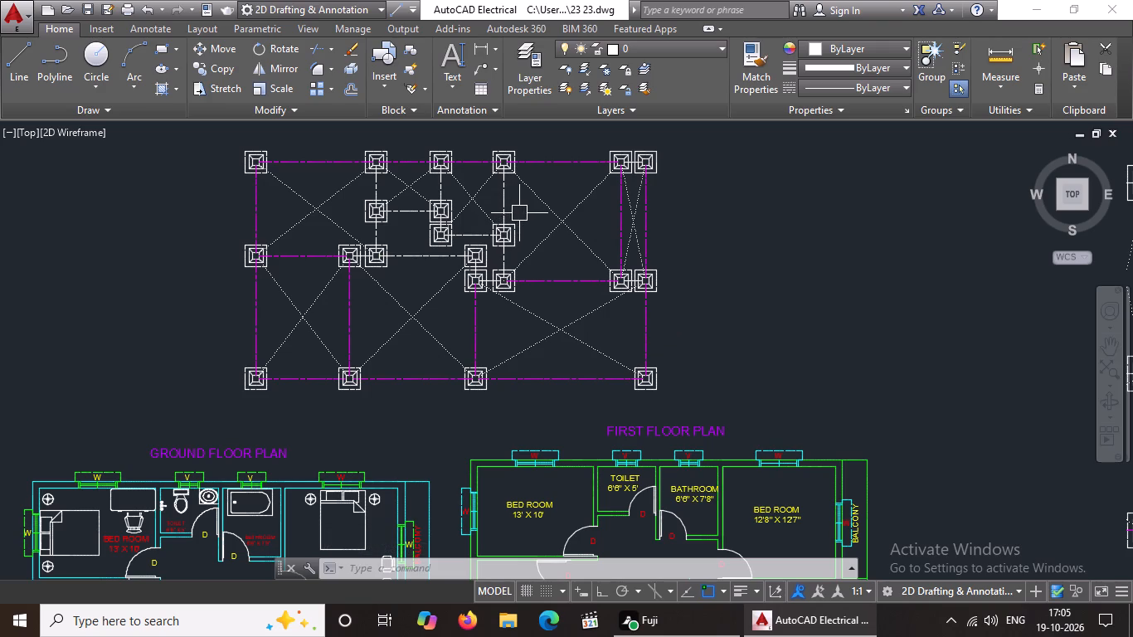
middle_drag(385, 227, 419, 271)
scroll(407, 279, up, 3)
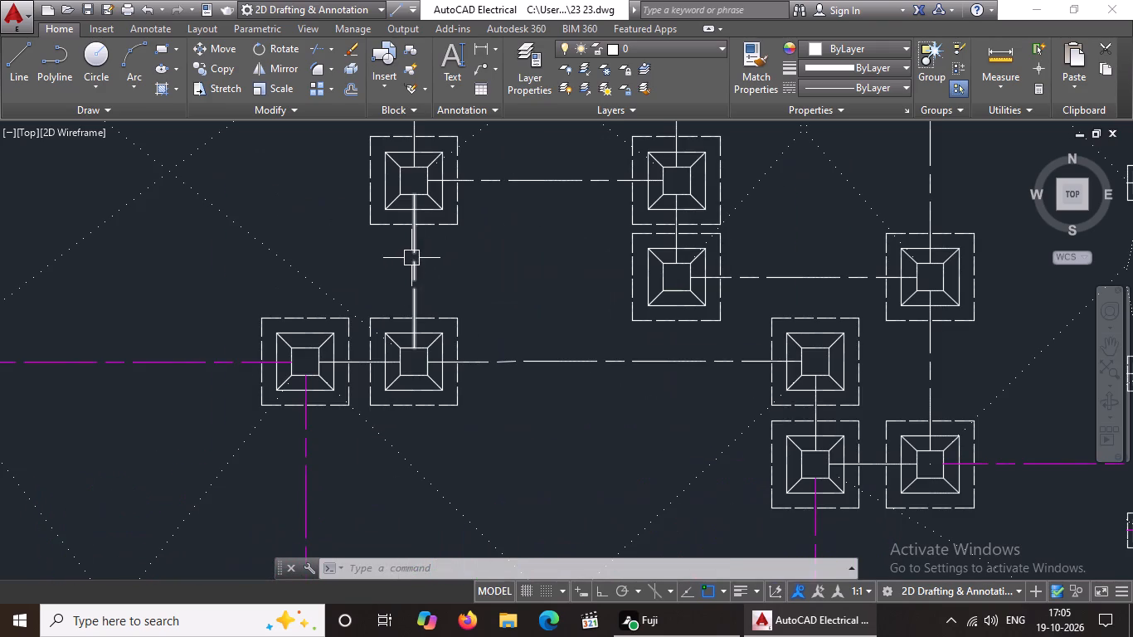
click(412, 257)
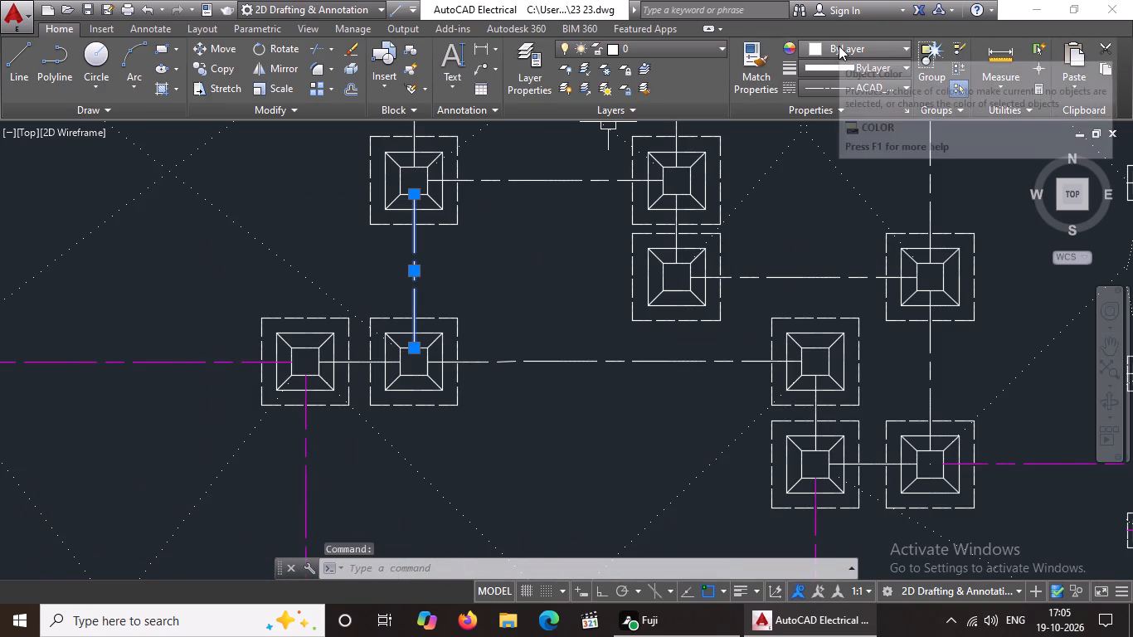
click(839, 46)
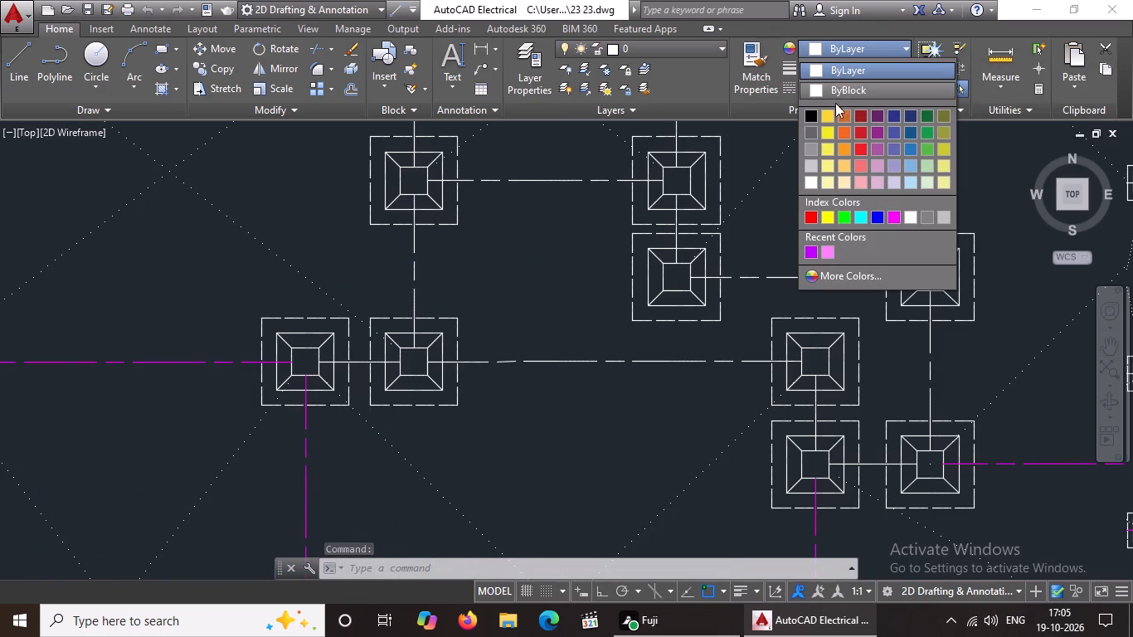
click(887, 212)
key(Escape)
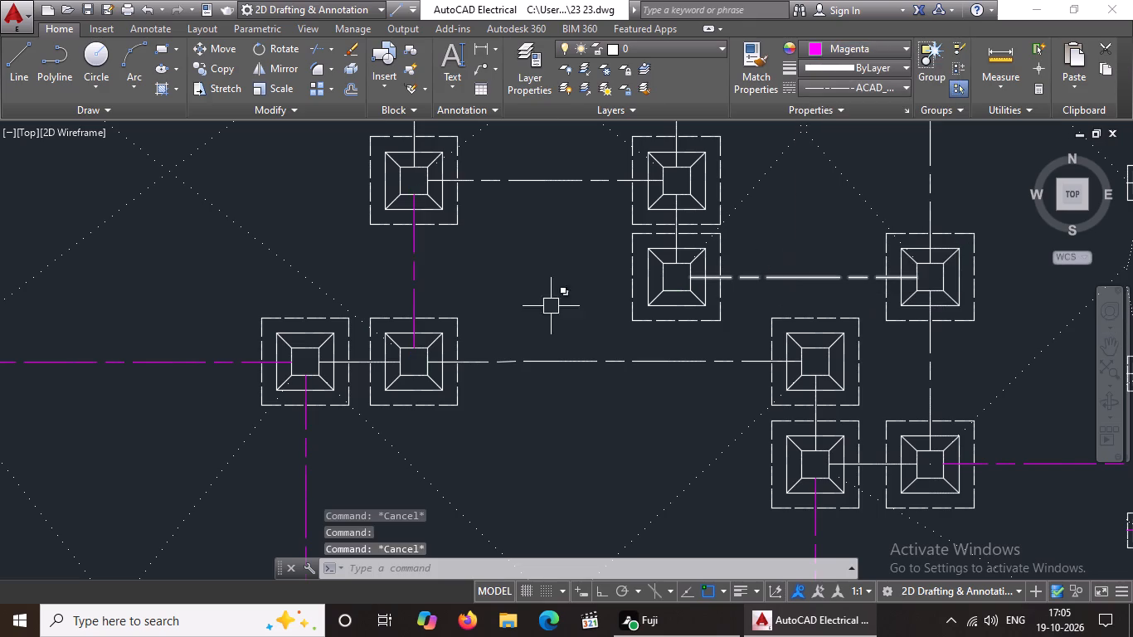
scroll(542, 297, down, 3)
scroll(513, 216, up, 2)
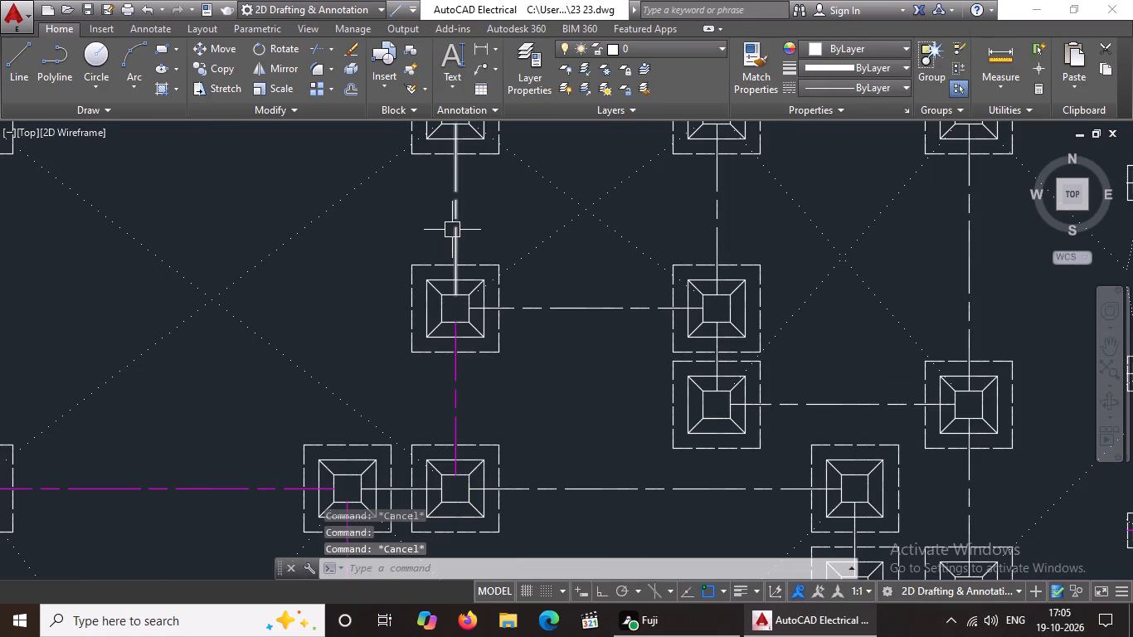
drag(450, 394, 451, 393)
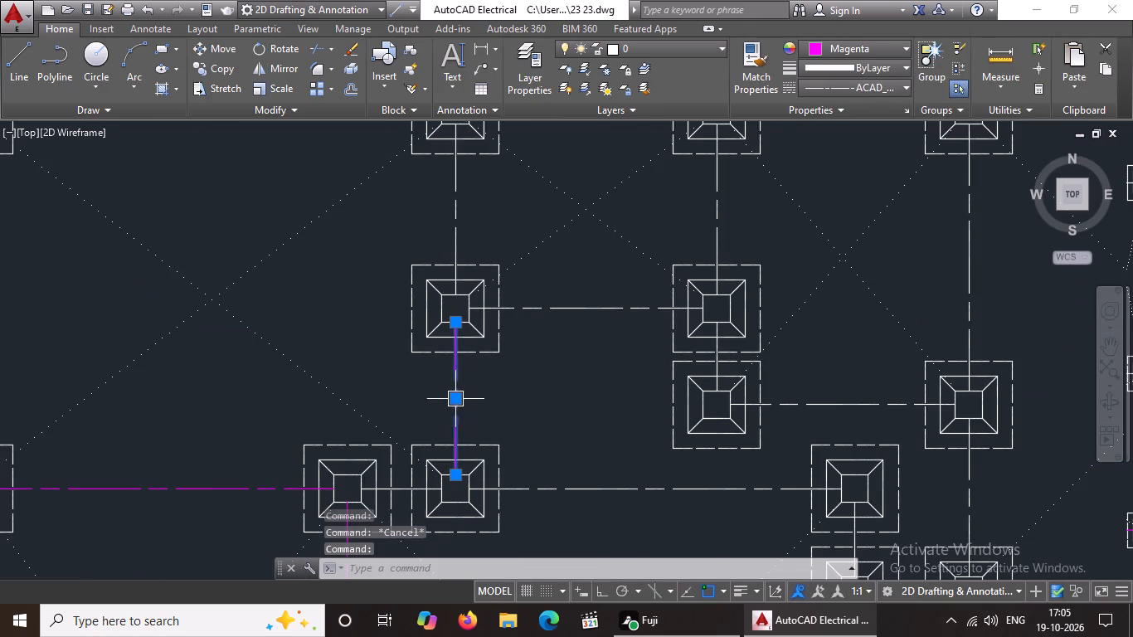
drag(451, 393, 460, 387)
click(890, 52)
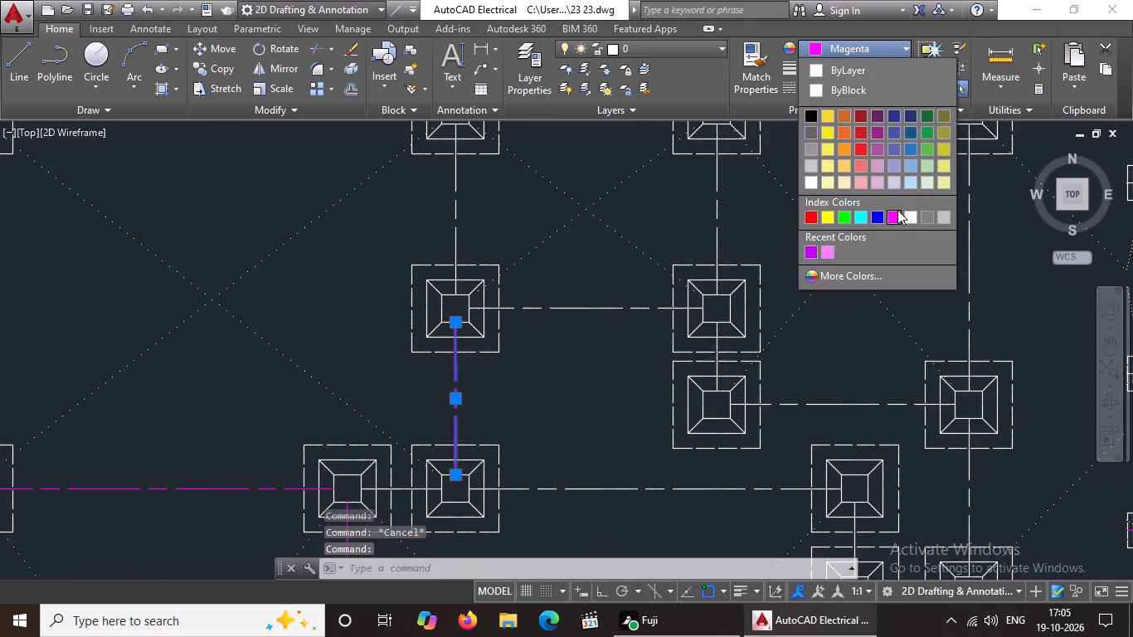
click(899, 216)
Change the upper vertical centre line, from the top row's second footing to the footing directly below it, to Magenta.
scroll(636, 296, down, 3)
scroll(556, 278, up, 3)
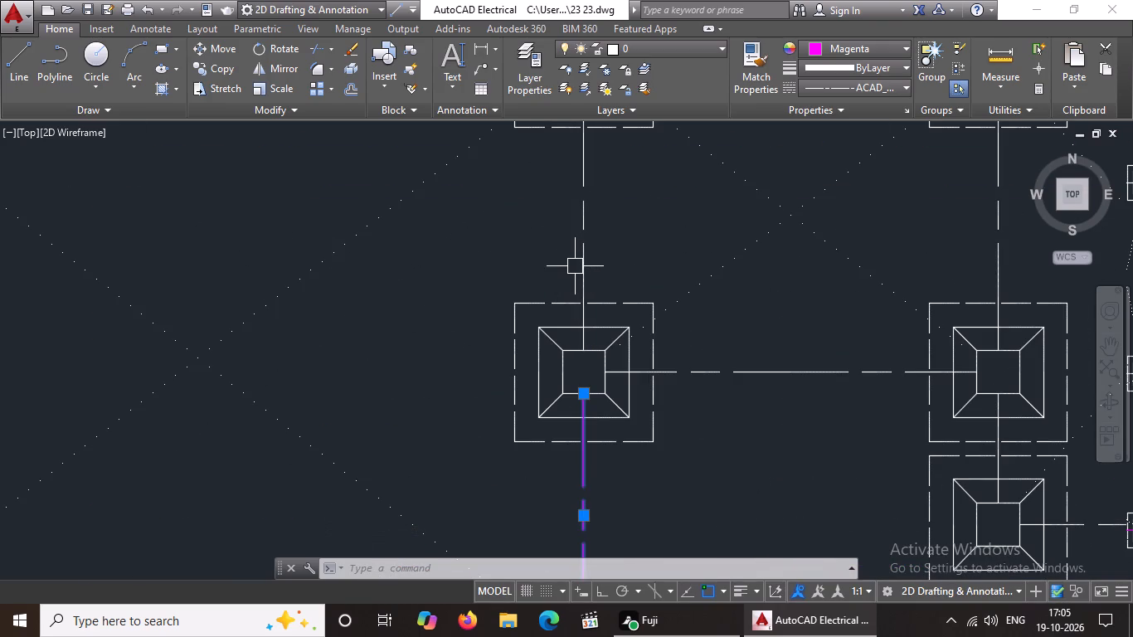
click(582, 250)
click(868, 46)
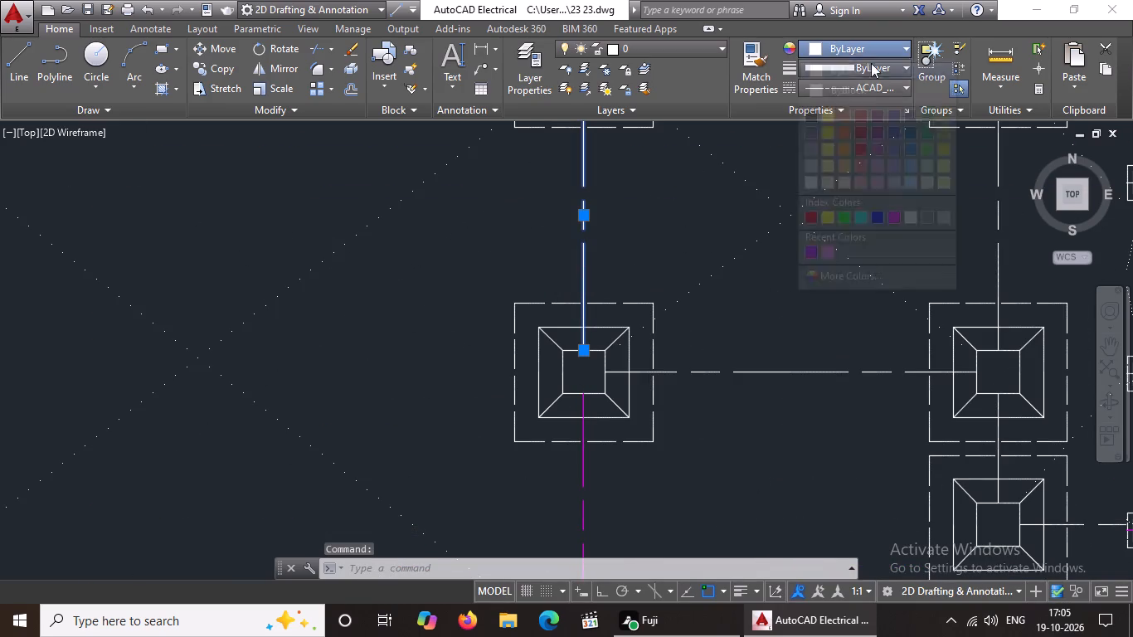
click(890, 215)
scroll(738, 283, down, 3)
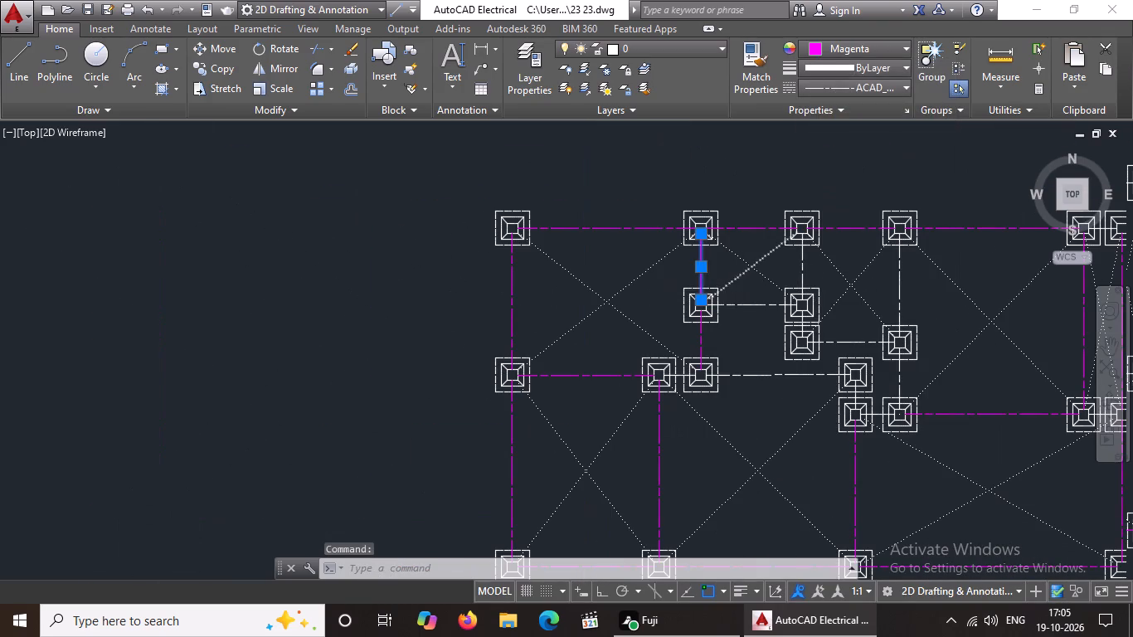
key(Escape)
Change the middle row's long horizontal centre line, between its third and fourth footings, to Magenta.
scroll(740, 283, down, 1)
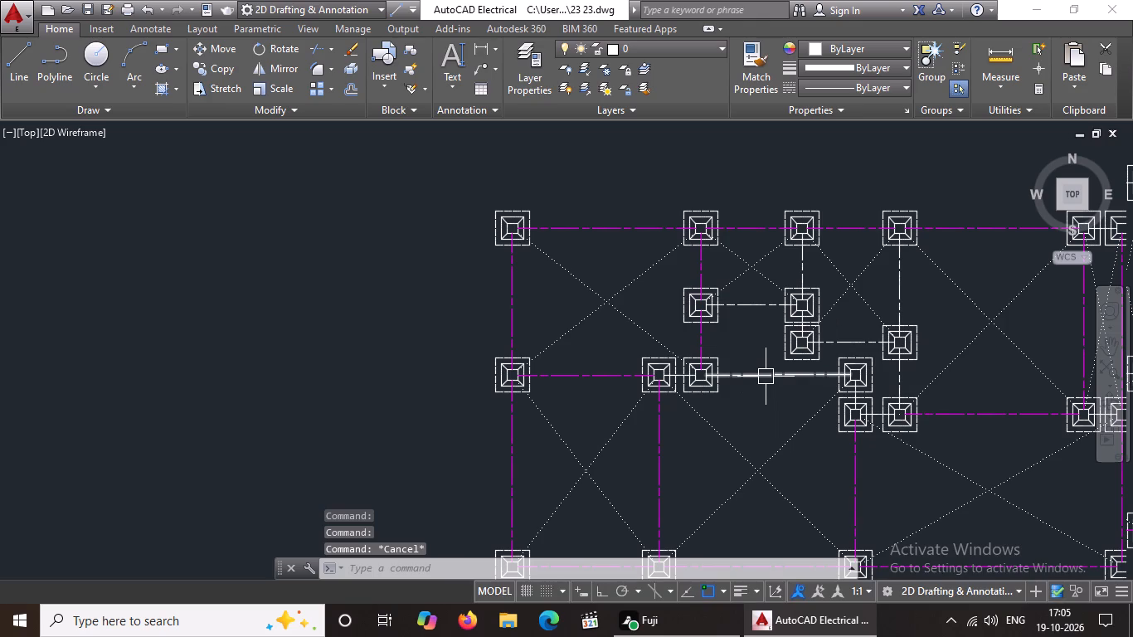
click(766, 377)
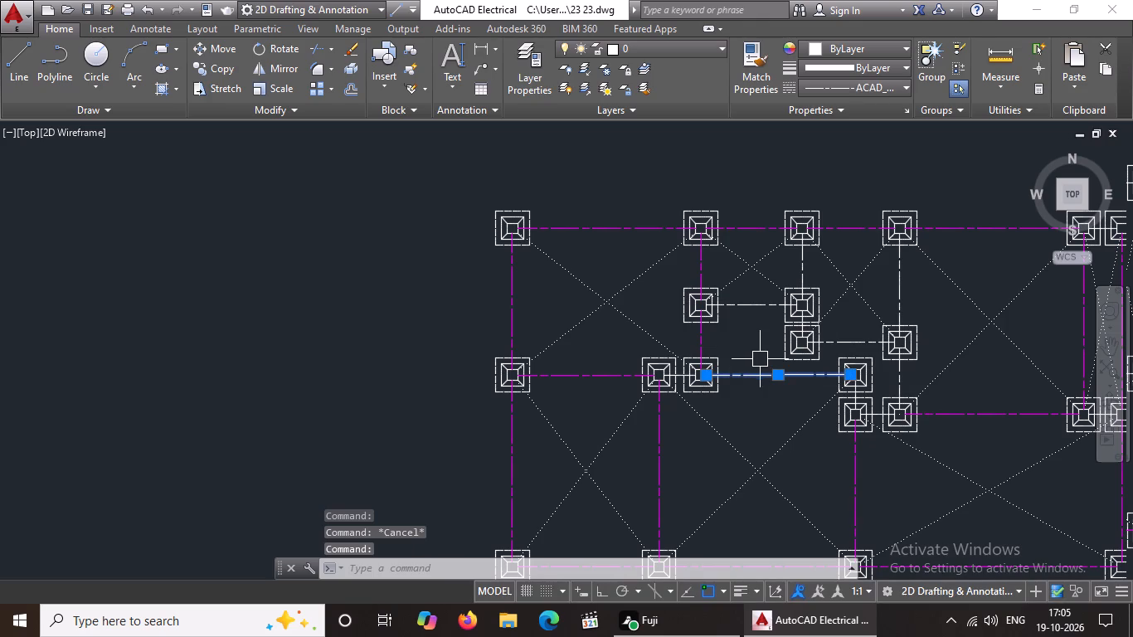
click(883, 48)
click(897, 212)
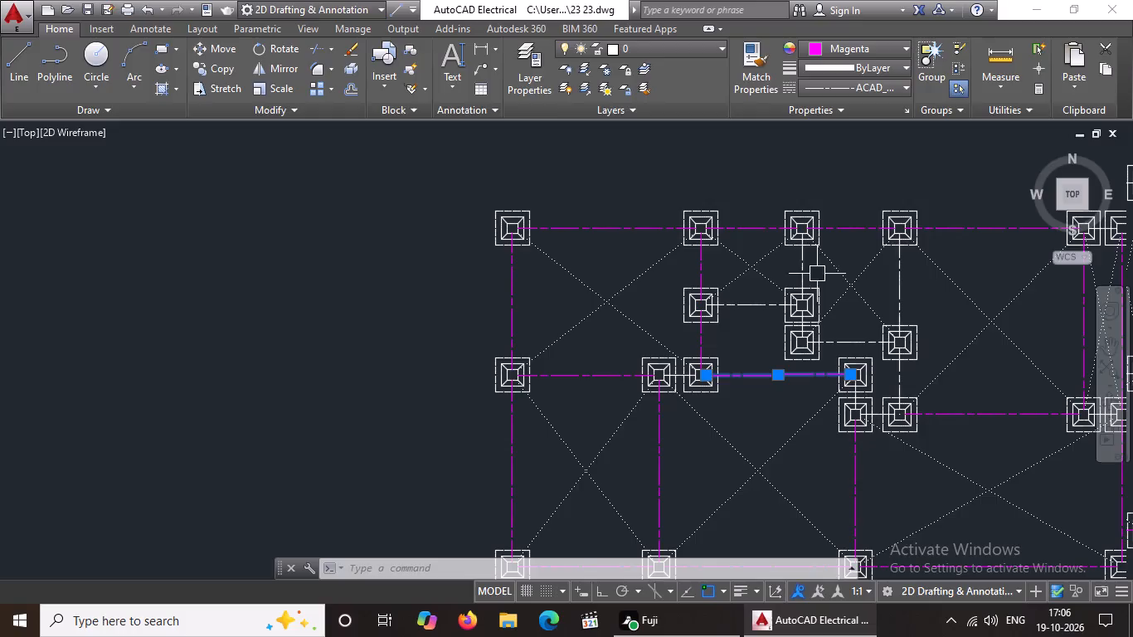
key(Escape)
Change the short centre line between the middle row's closely spaced second and third footings to Magenta, choosing the first of the overlapping lines.
scroll(696, 390, up, 2)
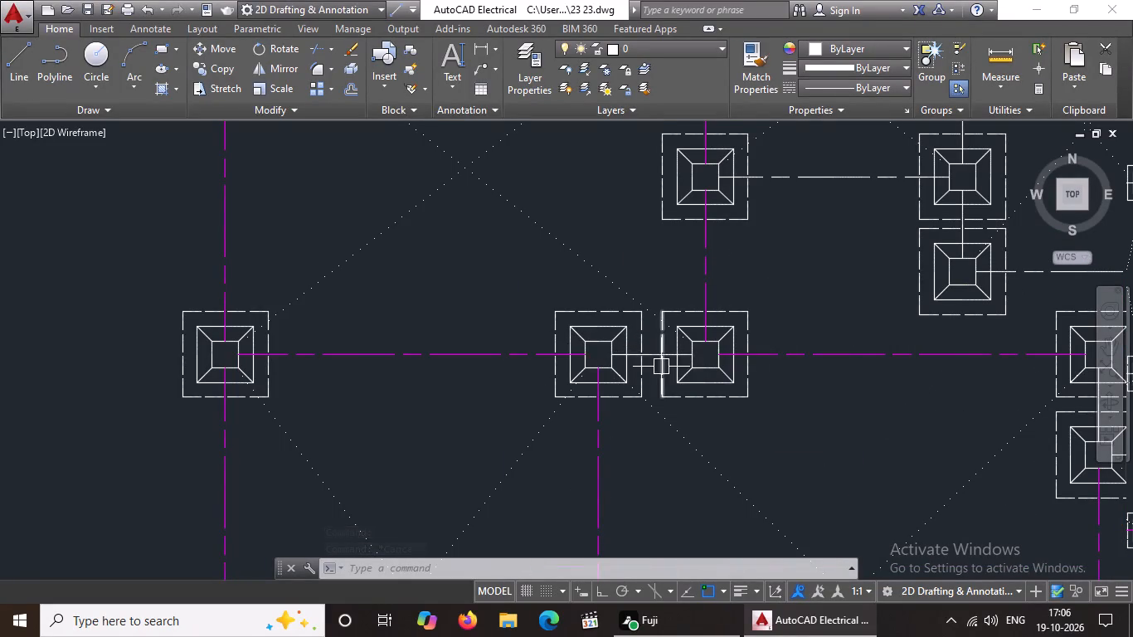
scroll(661, 362, up, 1)
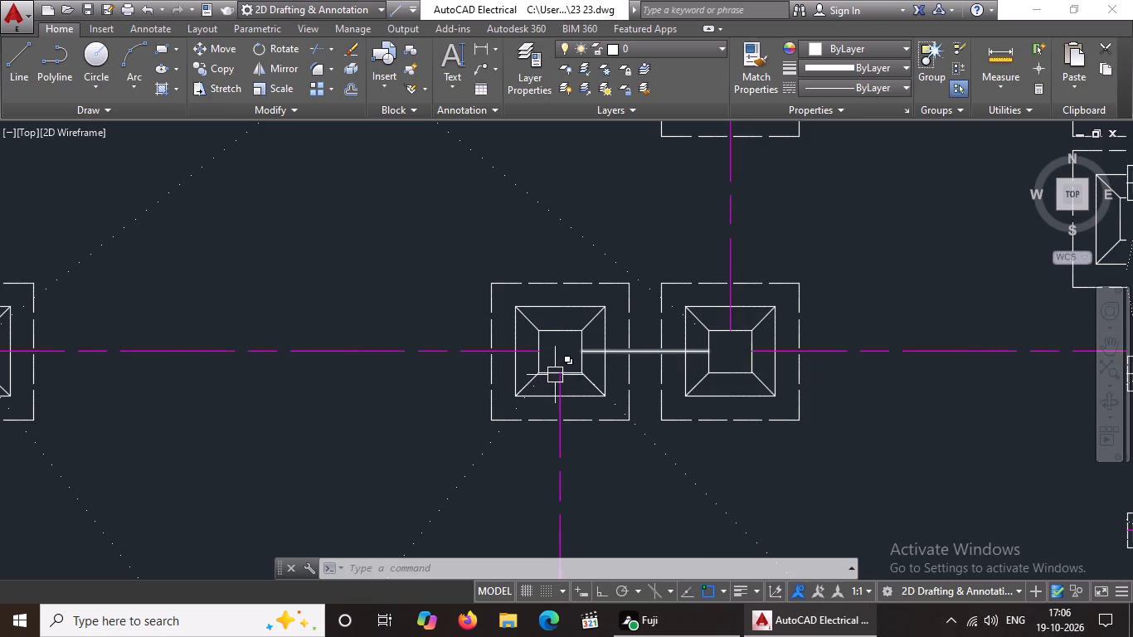
click(634, 350)
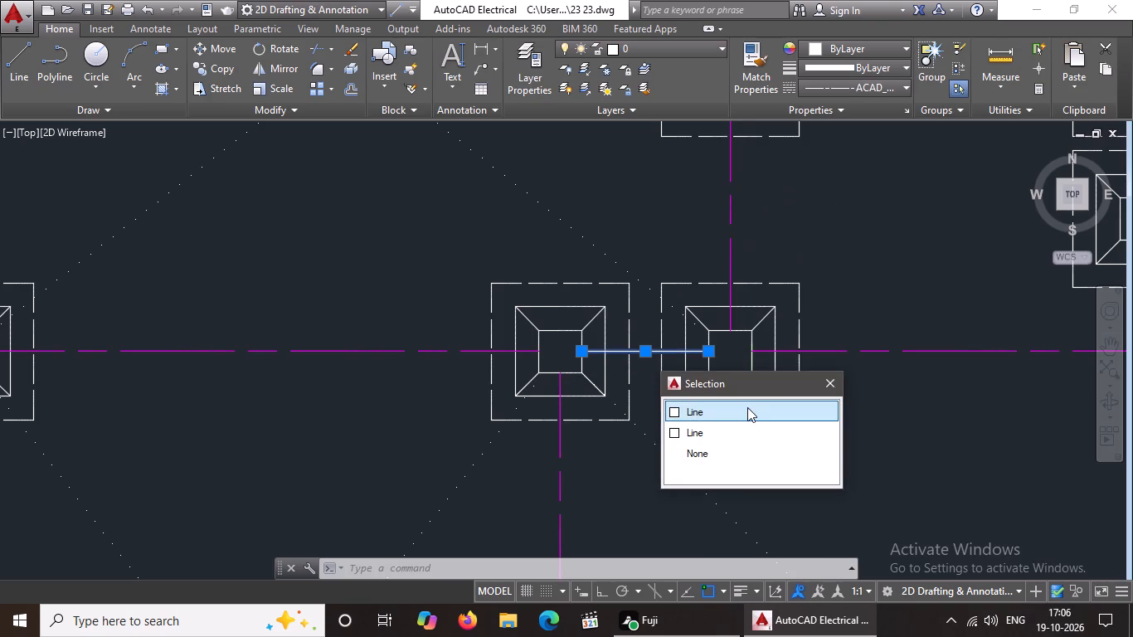
click(747, 407)
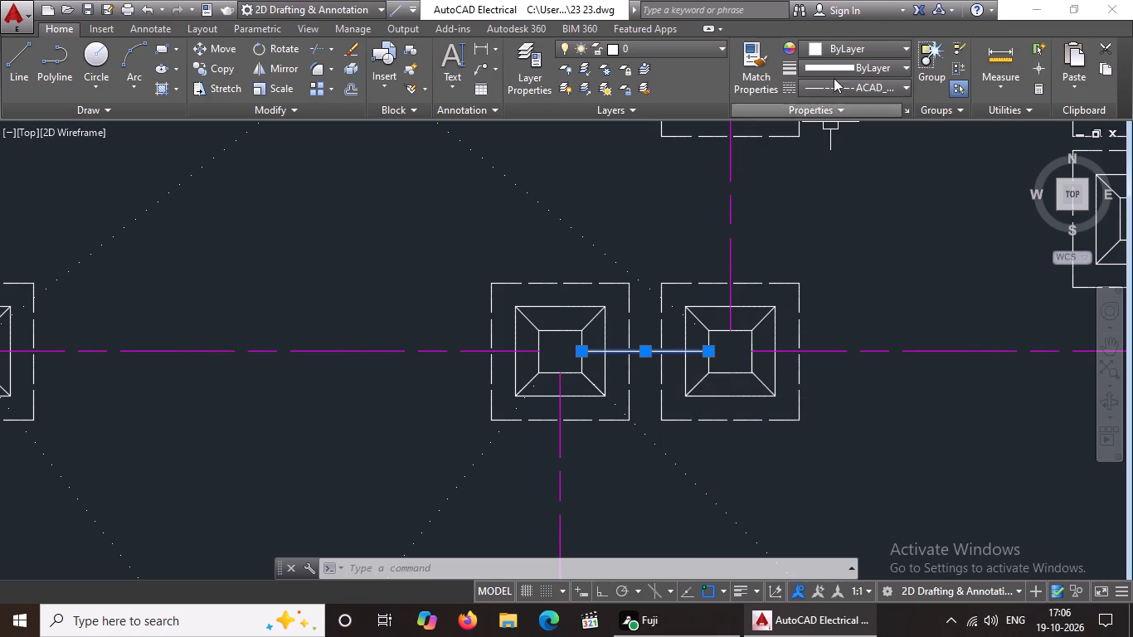
click(883, 49)
click(891, 212)
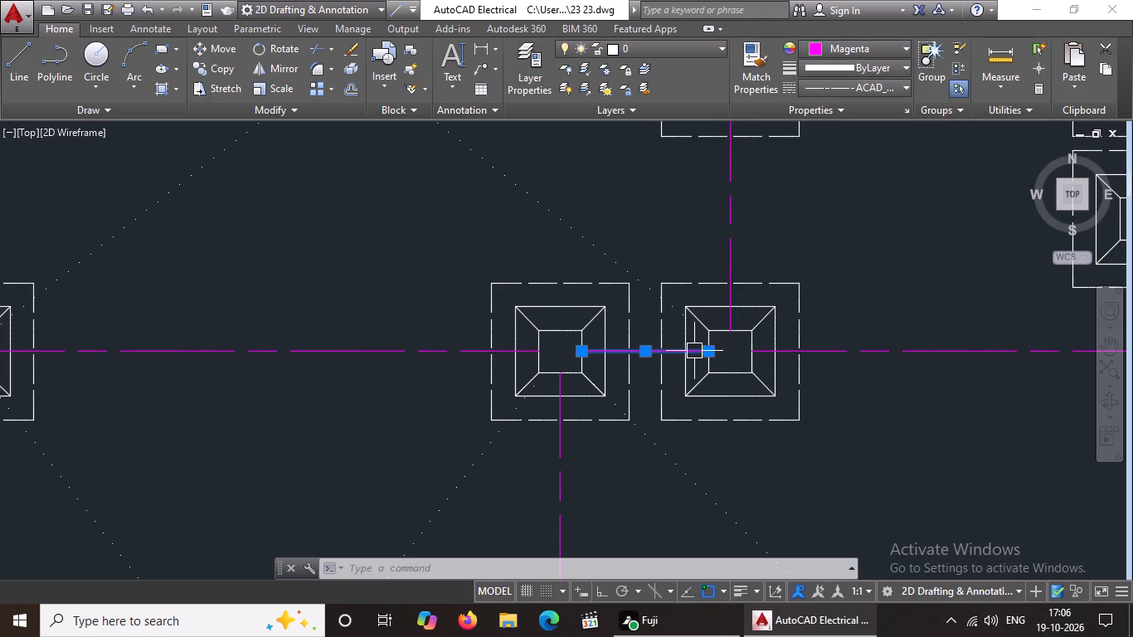
scroll(693, 351, down, 3)
key(Escape)
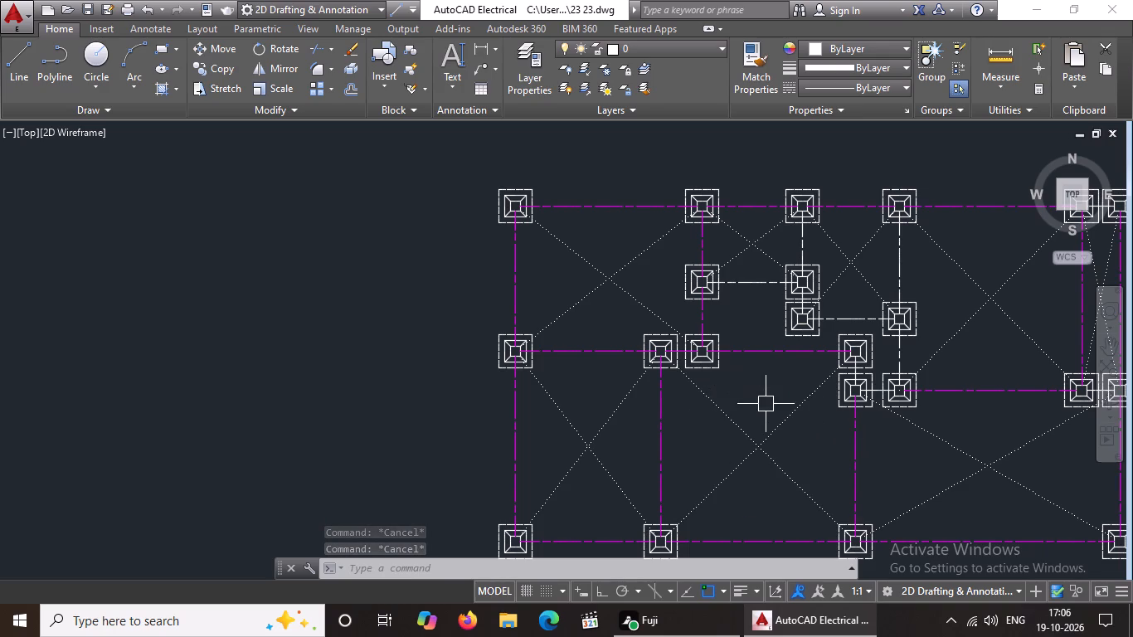
Change the horizontal centre line joining the two footings directly below the top row's second and third footings to Magenta.
middle_drag(764, 405, 558, 401)
scroll(571, 382, down, 2)
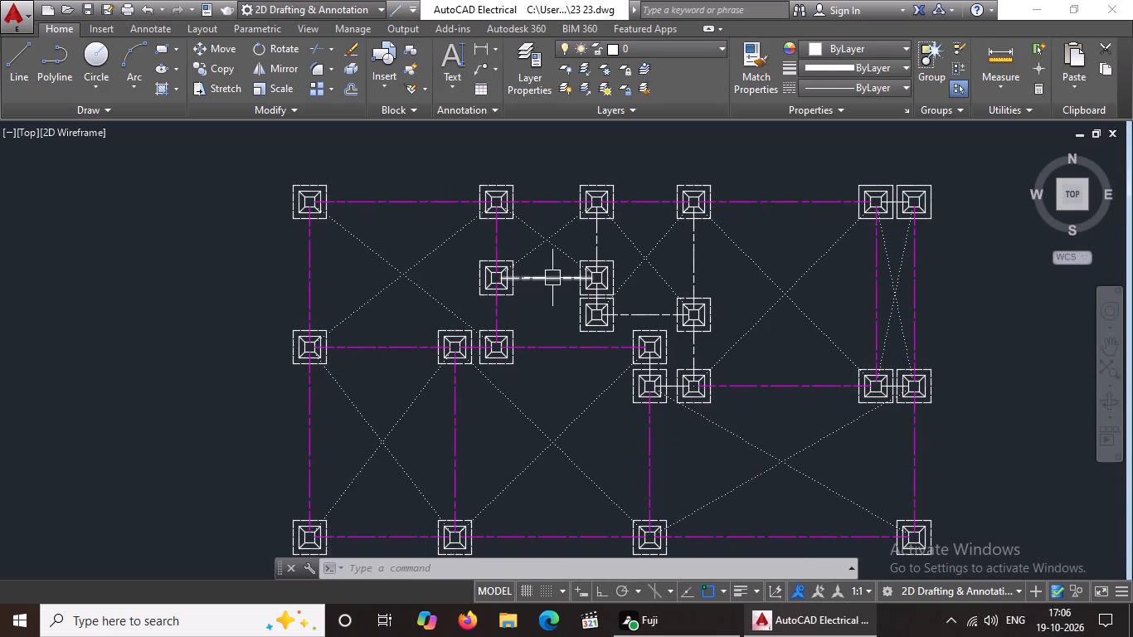
click(552, 277)
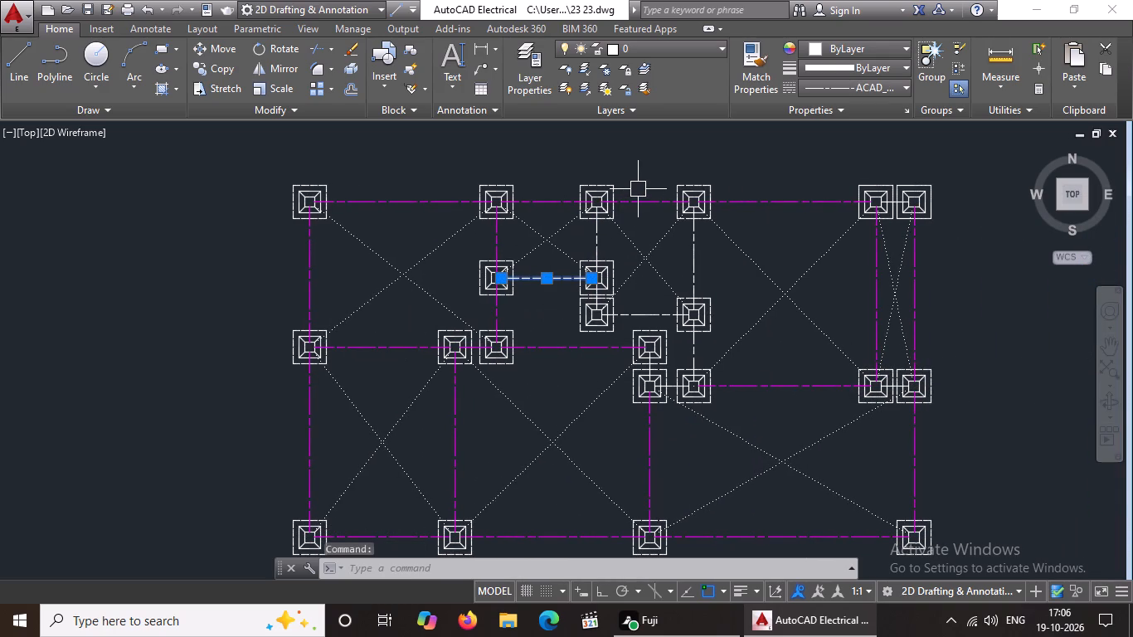
click(814, 47)
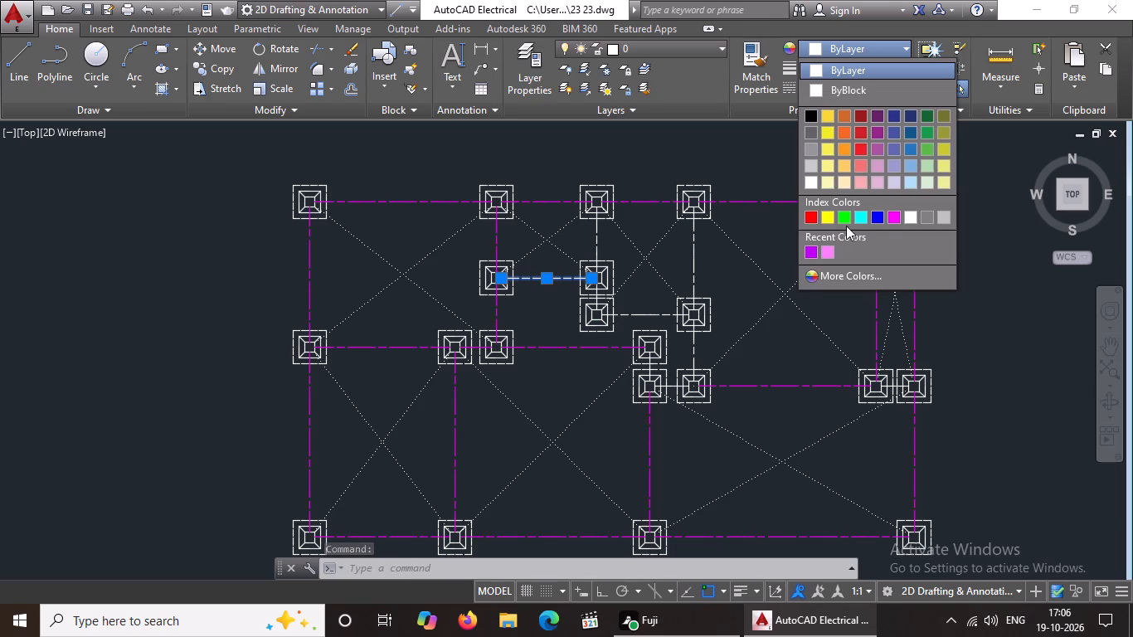
click(894, 217)
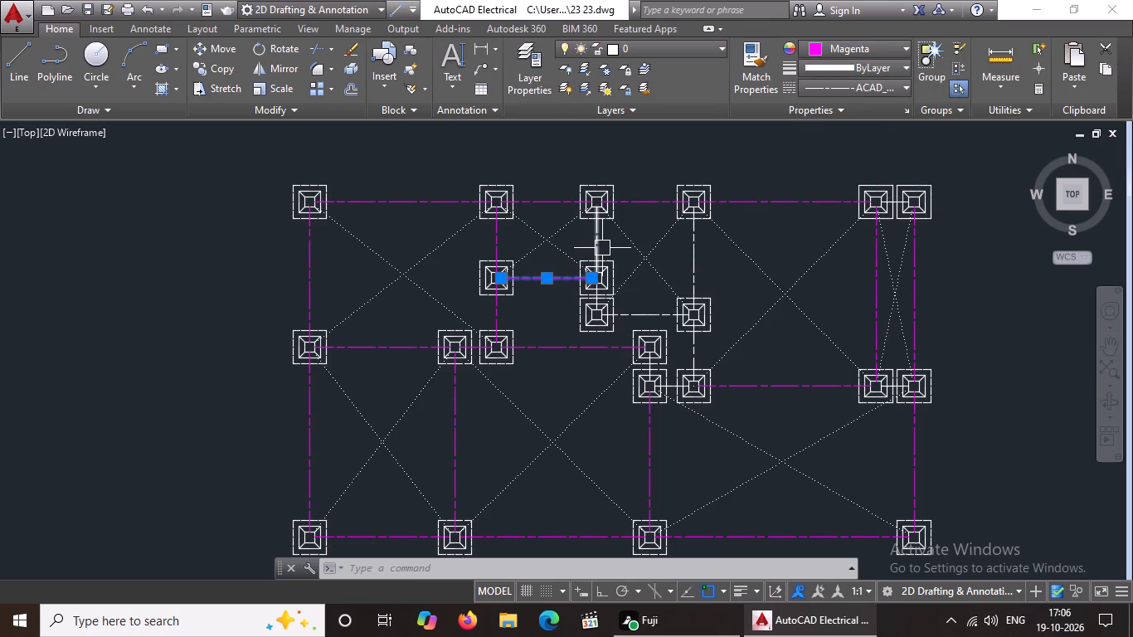
Change the vertical centre line from the top row's third footing to the footing directly below it to Magenta.
click(602, 248)
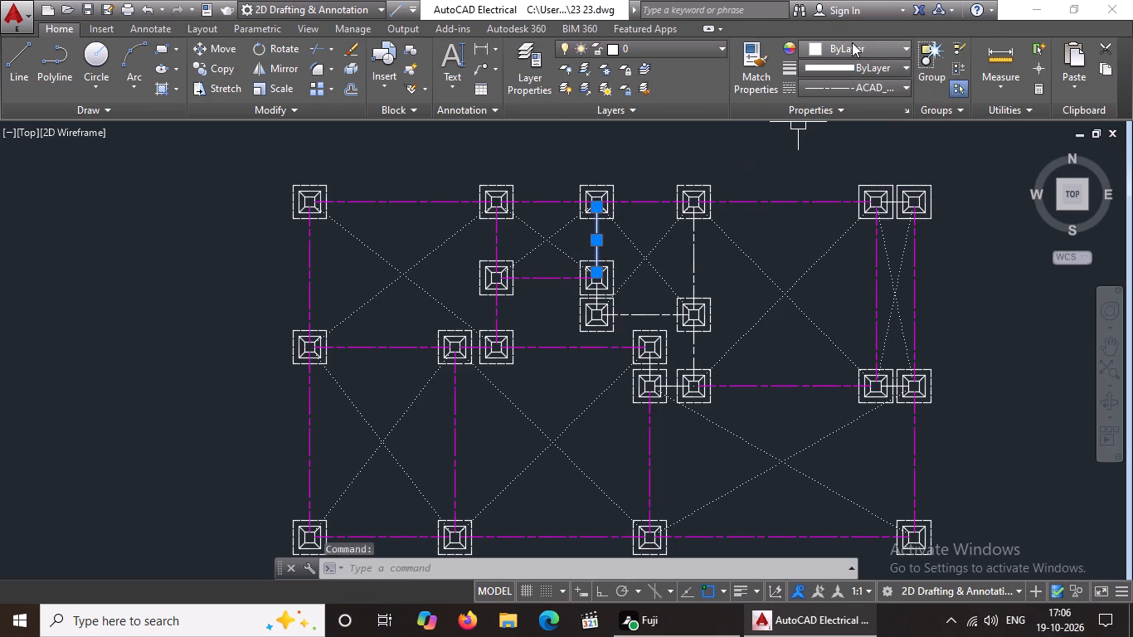
click(852, 42)
click(892, 214)
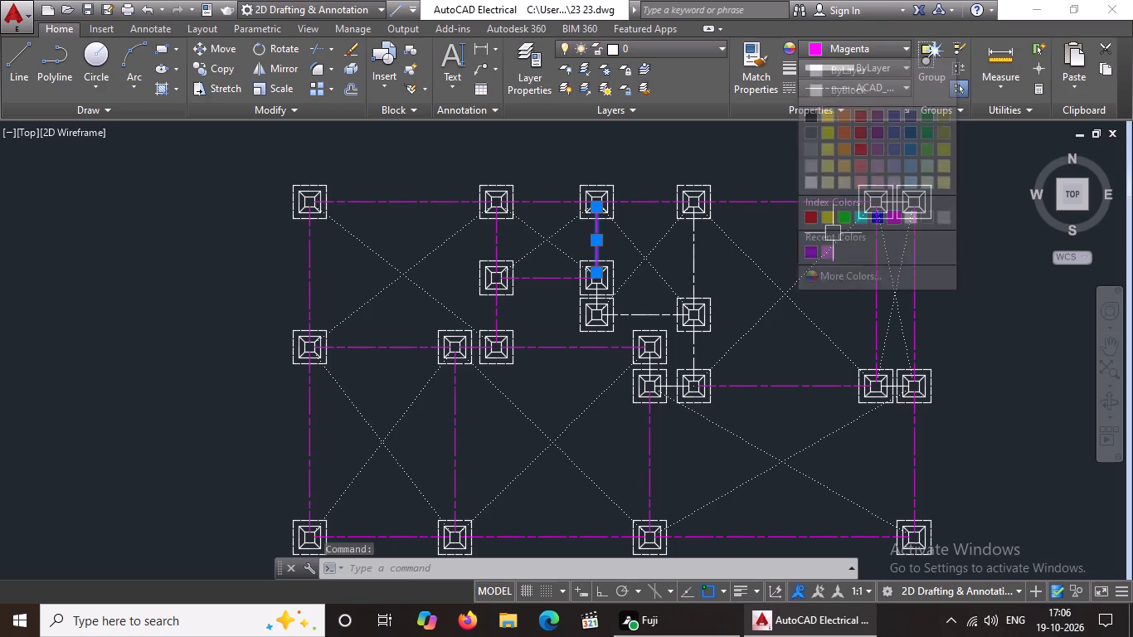
Change the horizontal centre line between the third column's lower footing and the footing directly below the top row's fourth footing to Magenta.
click(648, 319)
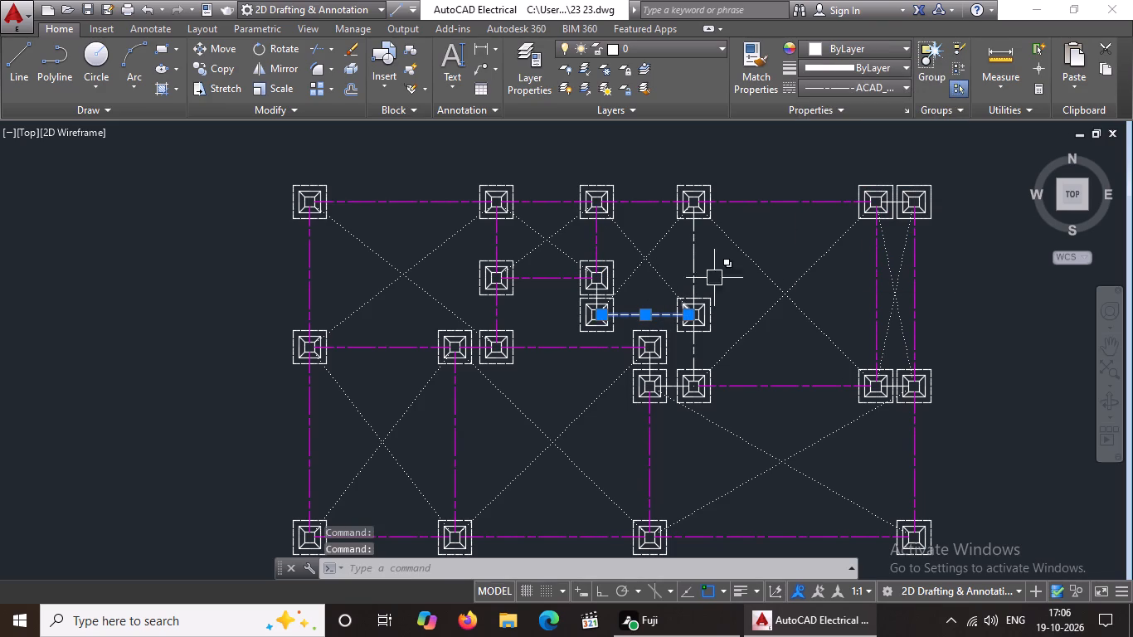
click(896, 49)
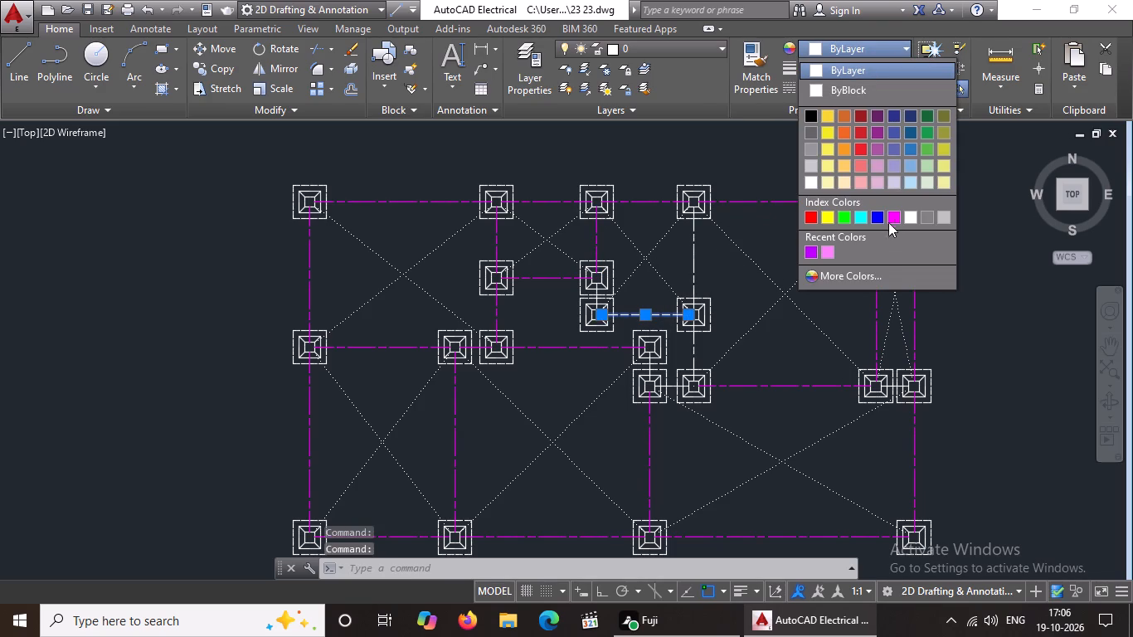
click(891, 218)
Change the upper vertical centre line, from the top row's fourth footing to the footing directly below it, to Magenta.
click(687, 260)
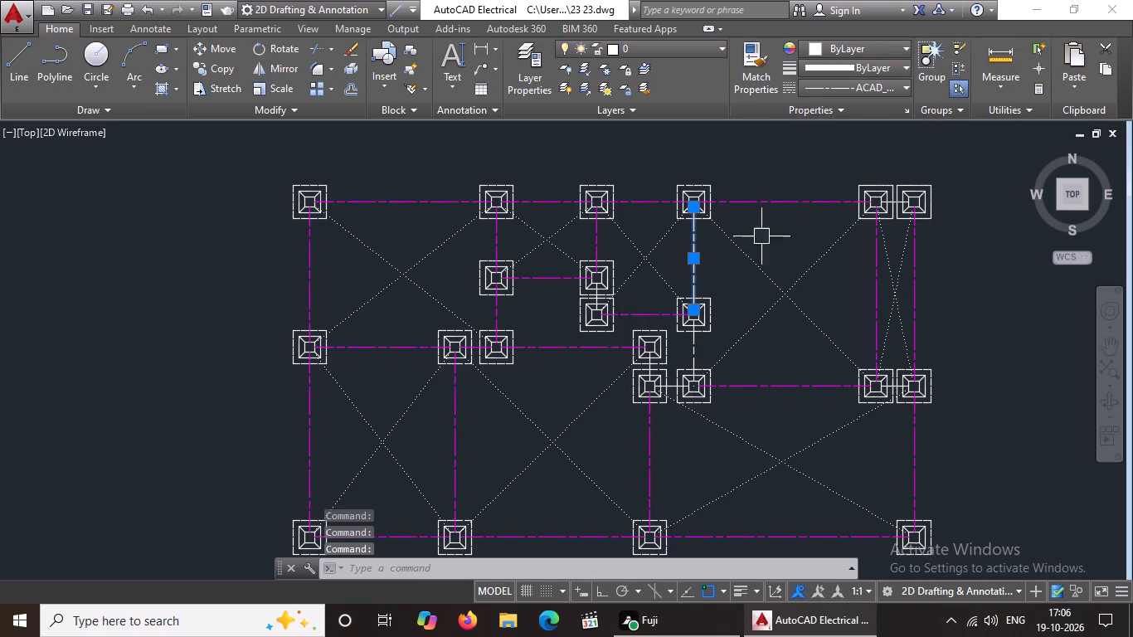
click(870, 41)
click(891, 217)
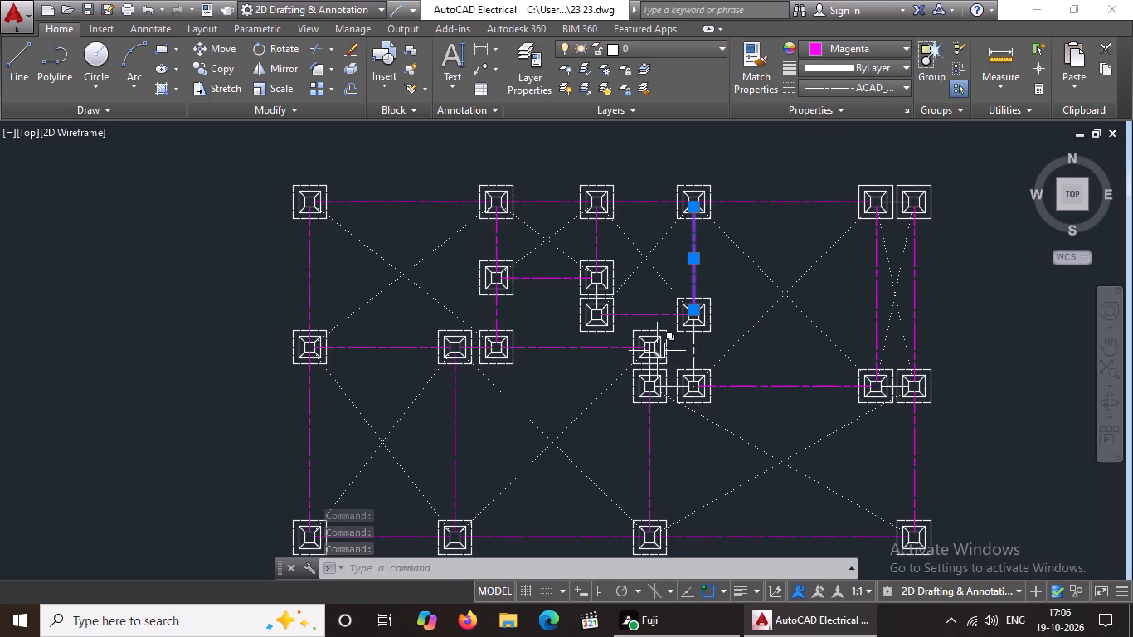
Change the lower vertical centre line in the column below the top row's fourth footing to Magenta and clear the selection.
click(688, 348)
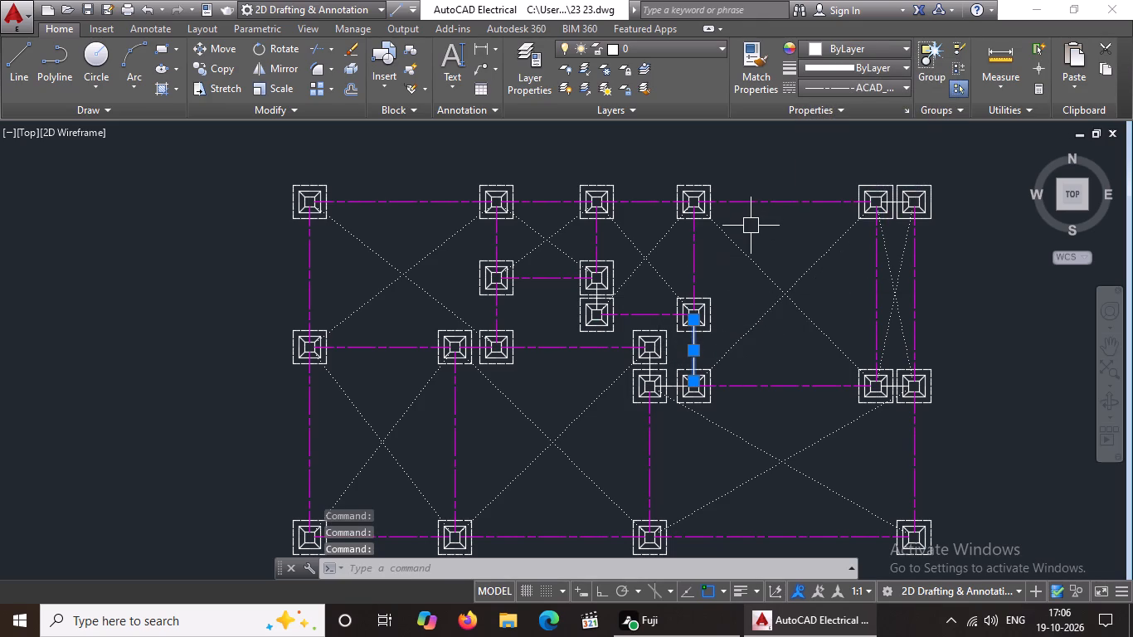
click(883, 44)
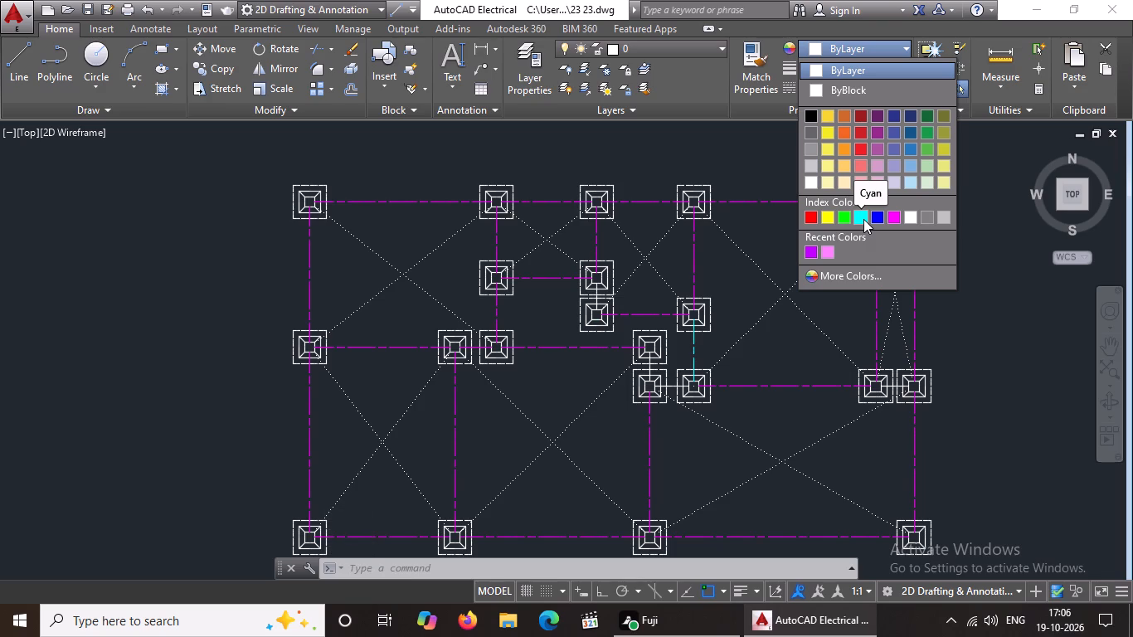
click(893, 216)
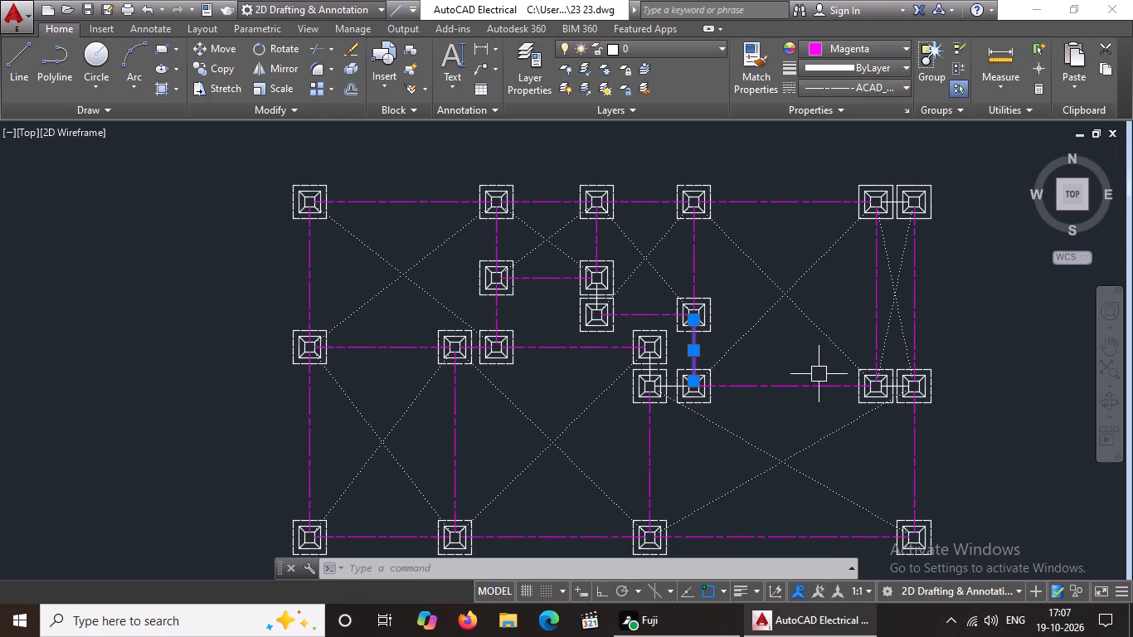
scroll(790, 357, down, 2)
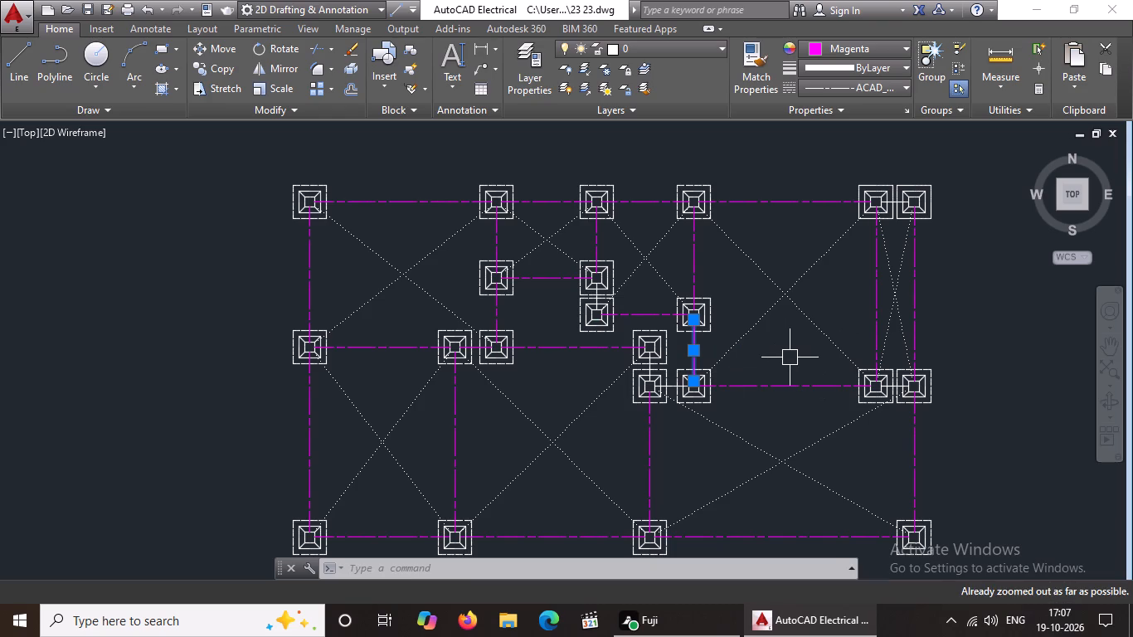
middle_drag(708, 500, 706, 430)
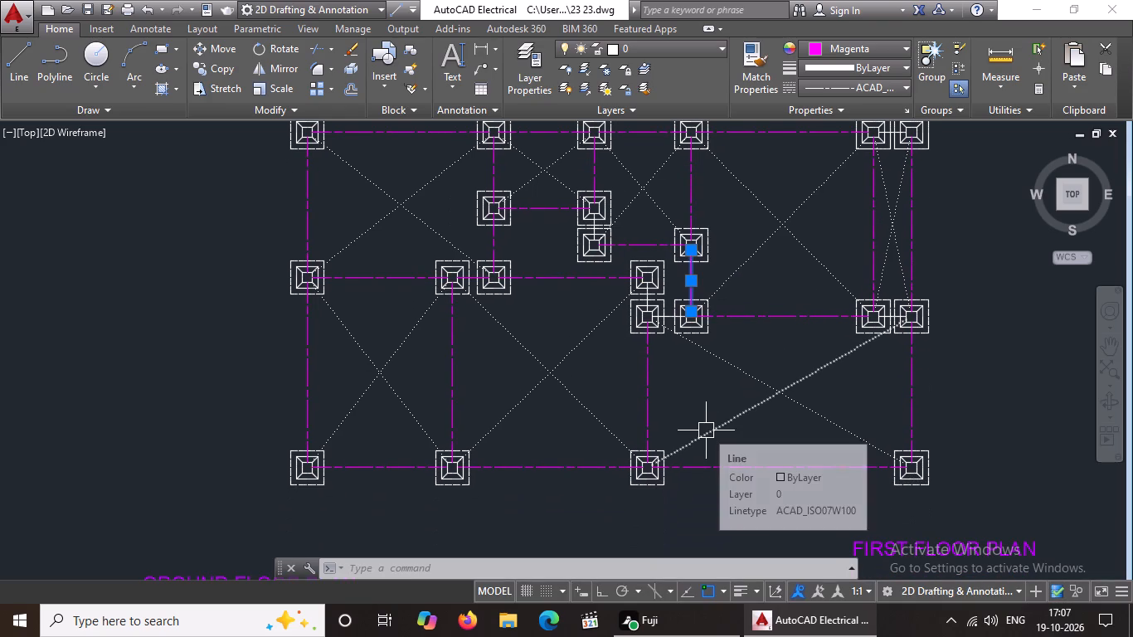
key(Escape)
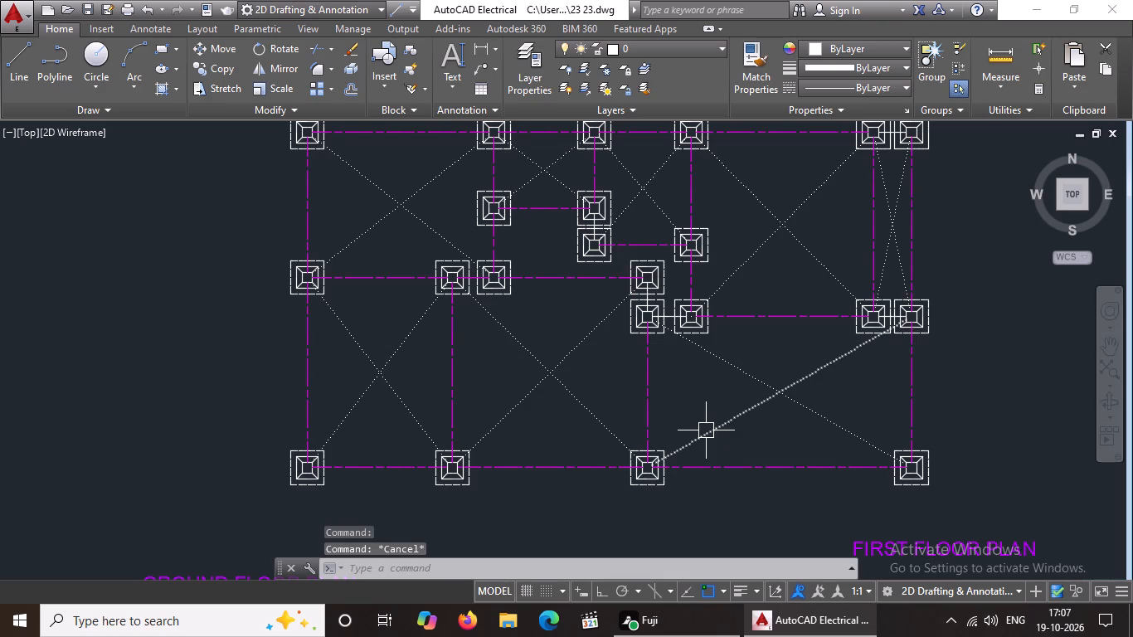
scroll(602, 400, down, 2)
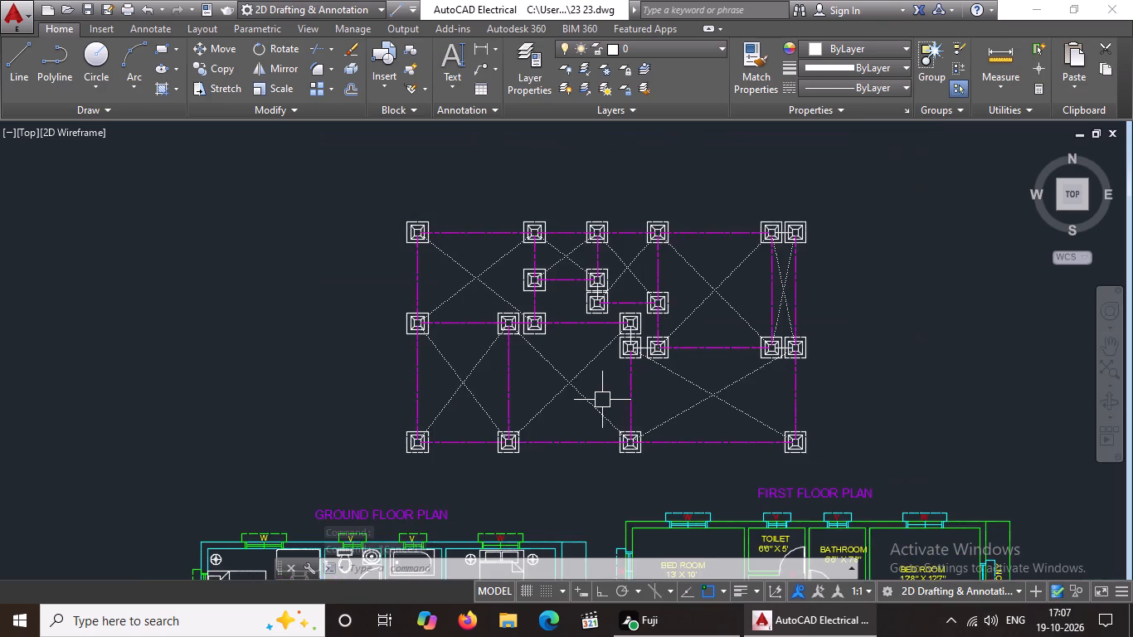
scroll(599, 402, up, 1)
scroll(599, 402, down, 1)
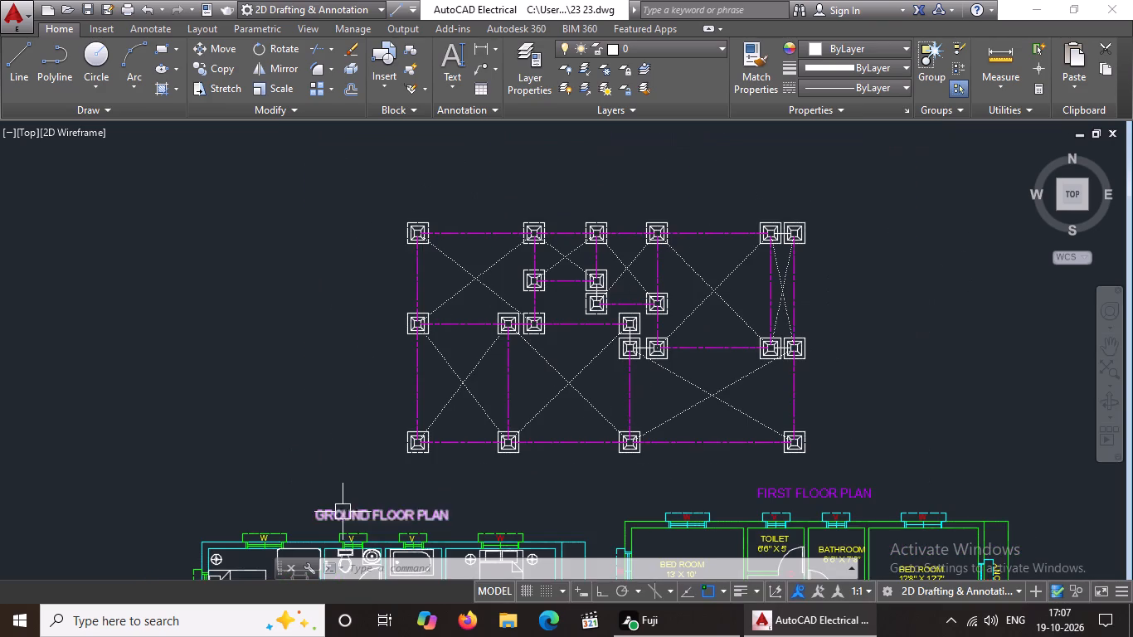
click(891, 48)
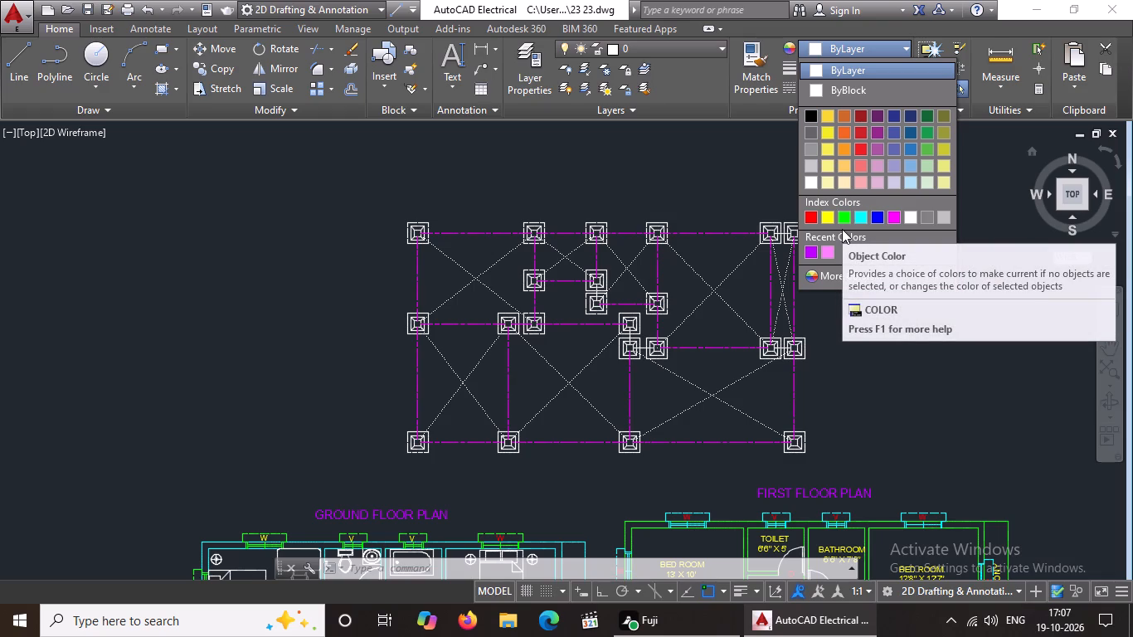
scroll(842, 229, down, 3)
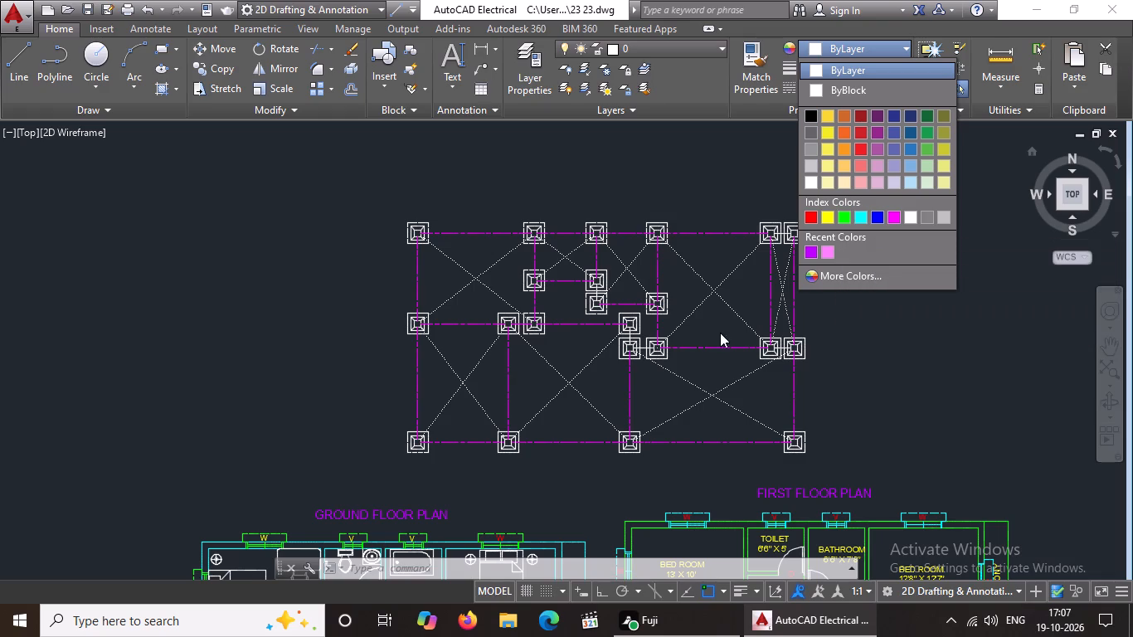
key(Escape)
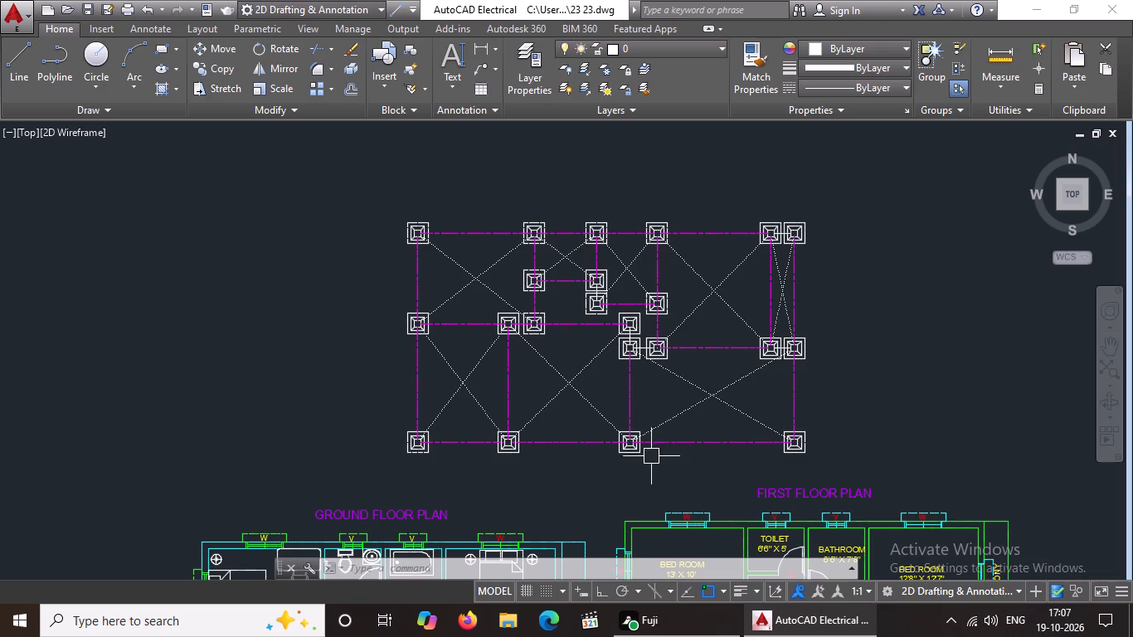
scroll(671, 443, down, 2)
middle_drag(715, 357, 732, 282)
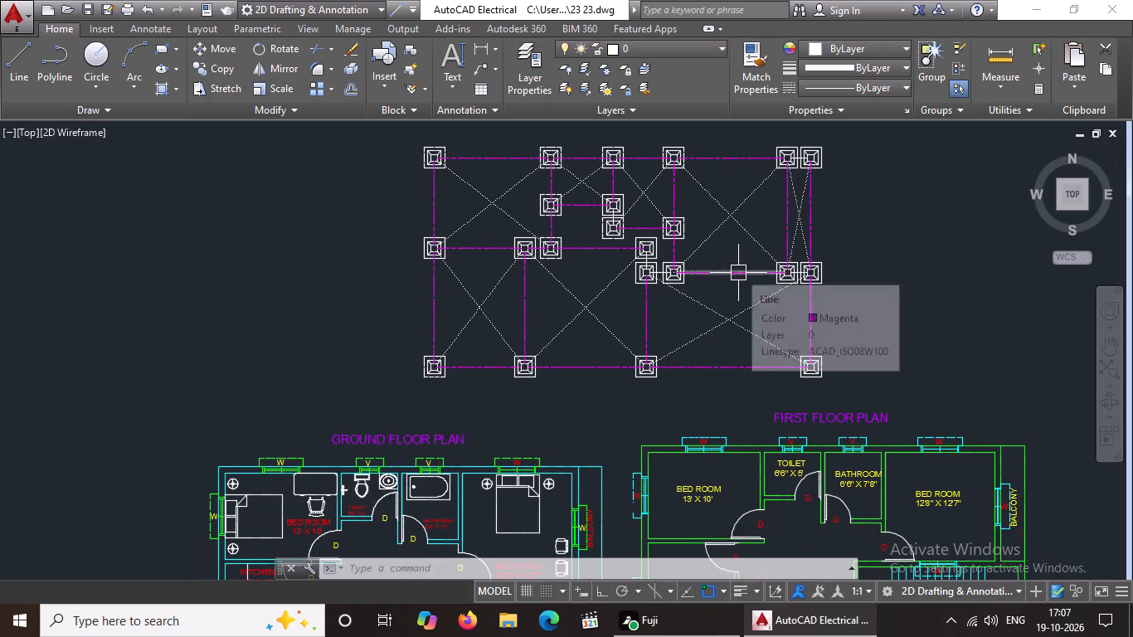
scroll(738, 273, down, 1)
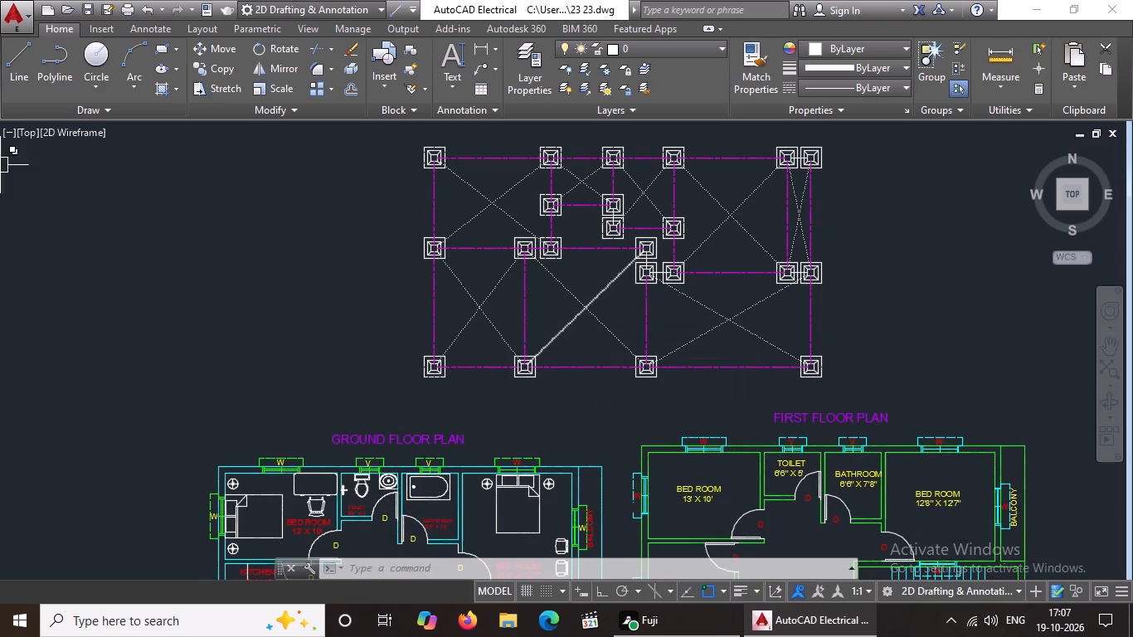
Hatch the inner column squares of the bottom row's first and second footings with the SOLID pattern.
scroll(498, 347, up, 2)
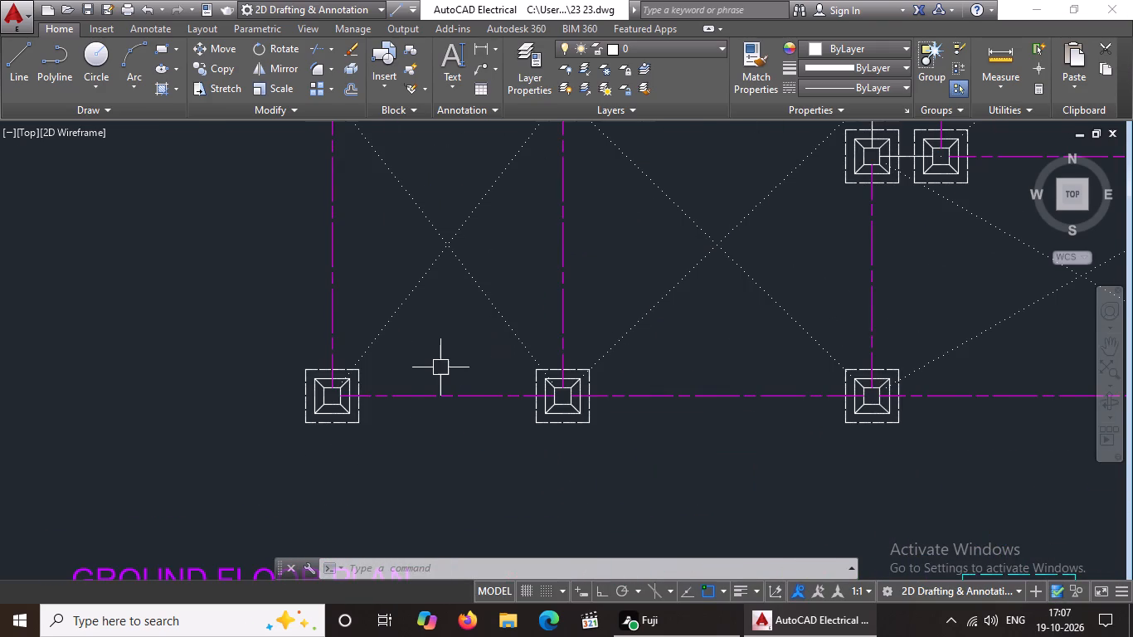
scroll(433, 372, down, 1)
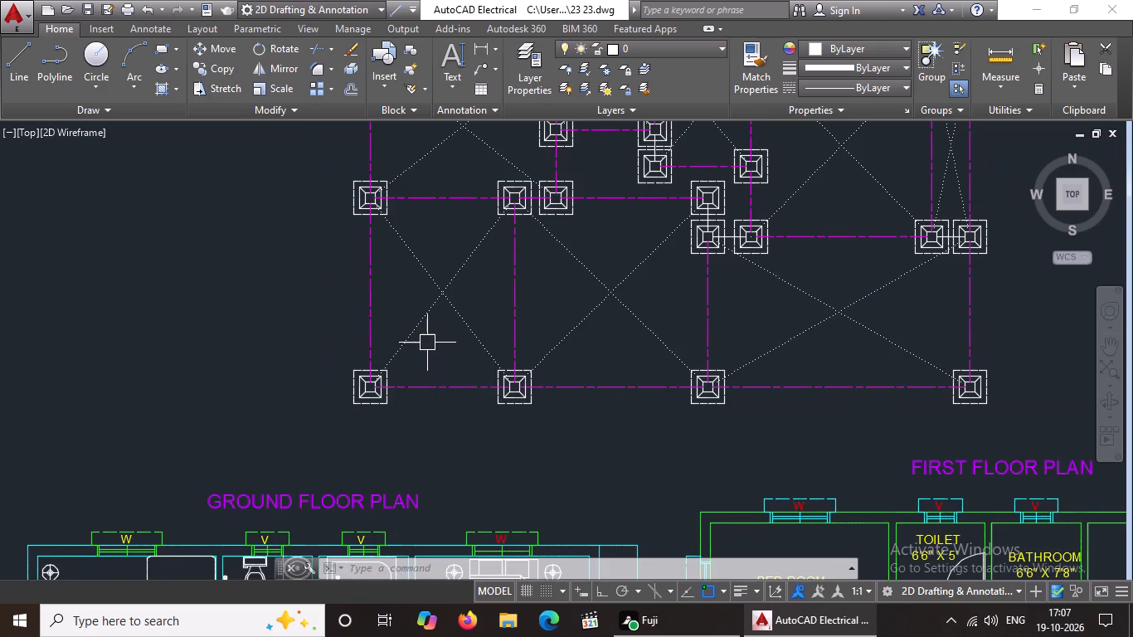
middle_click(407, 390)
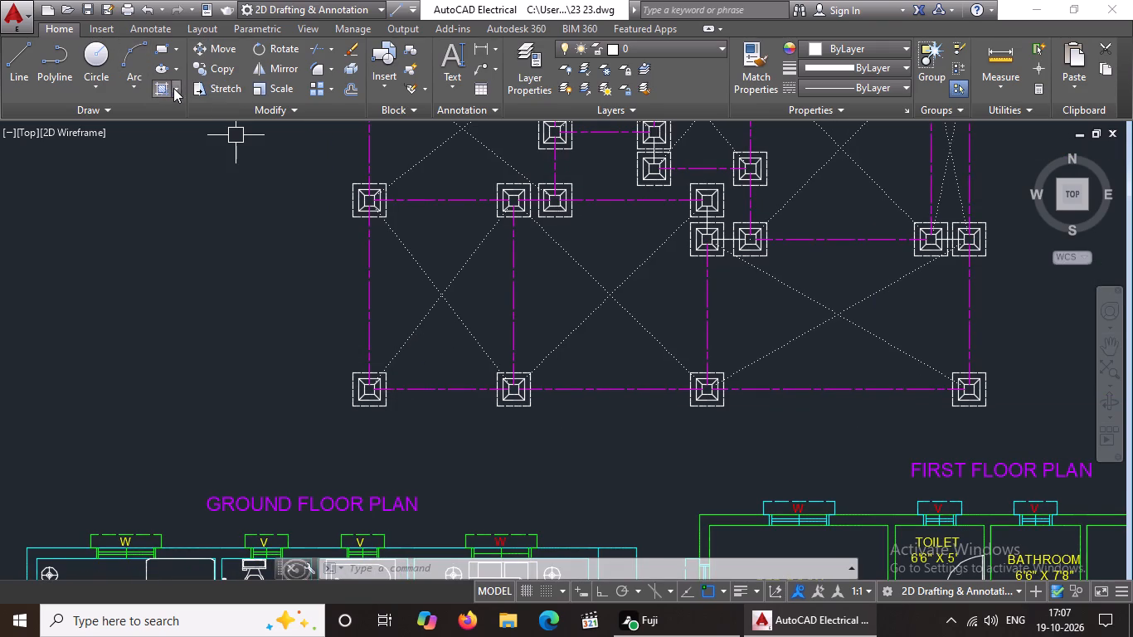
click(173, 88)
click(177, 119)
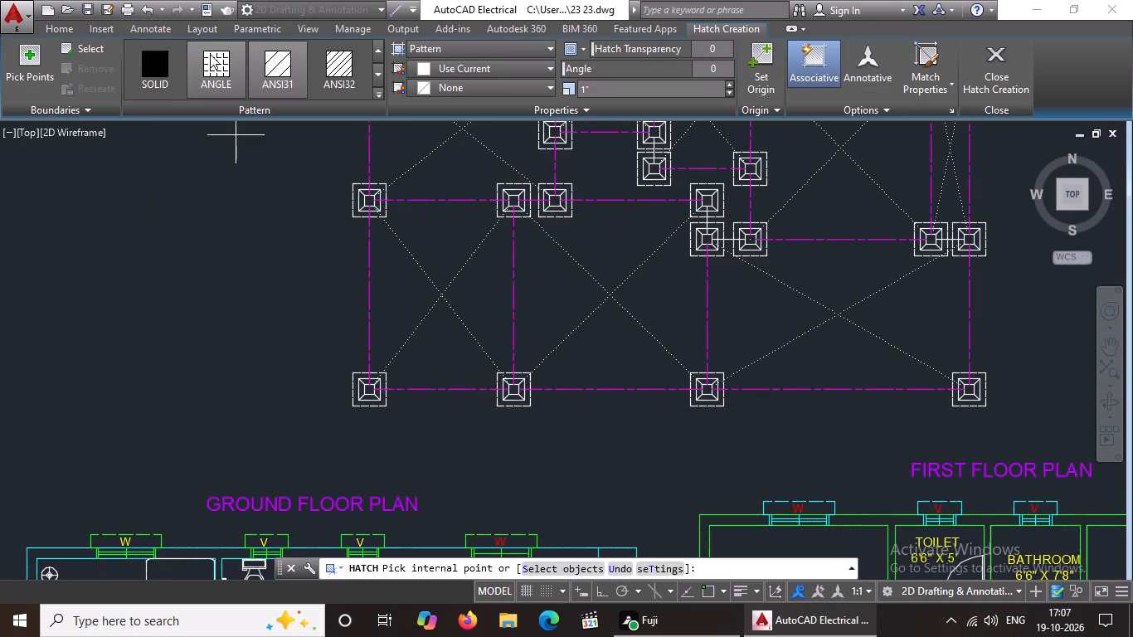
click(162, 65)
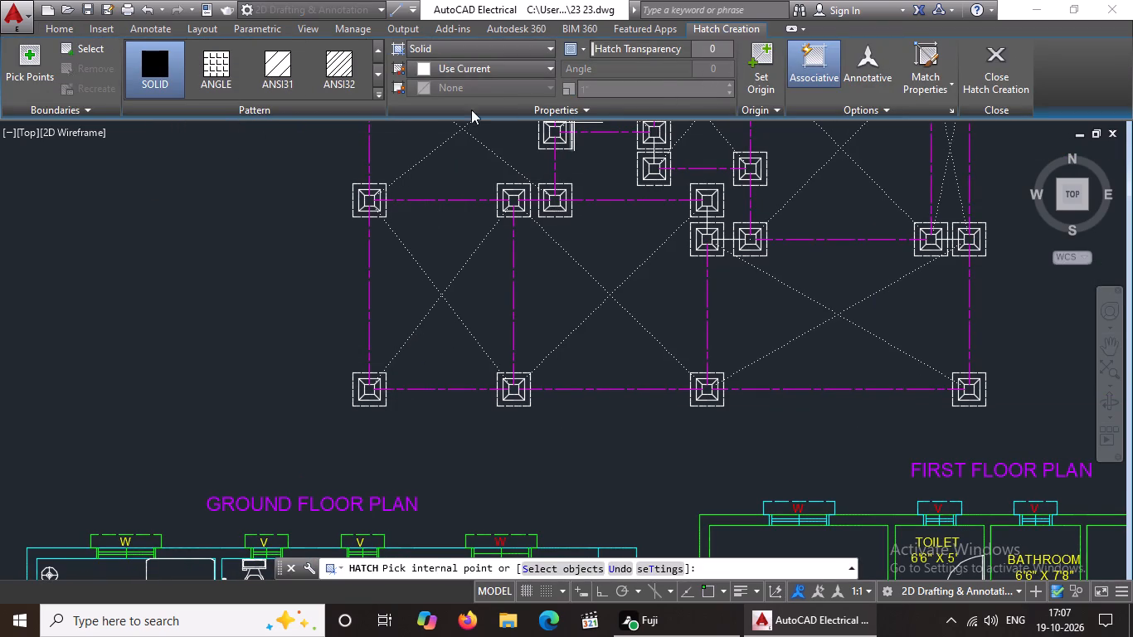
click(141, 64)
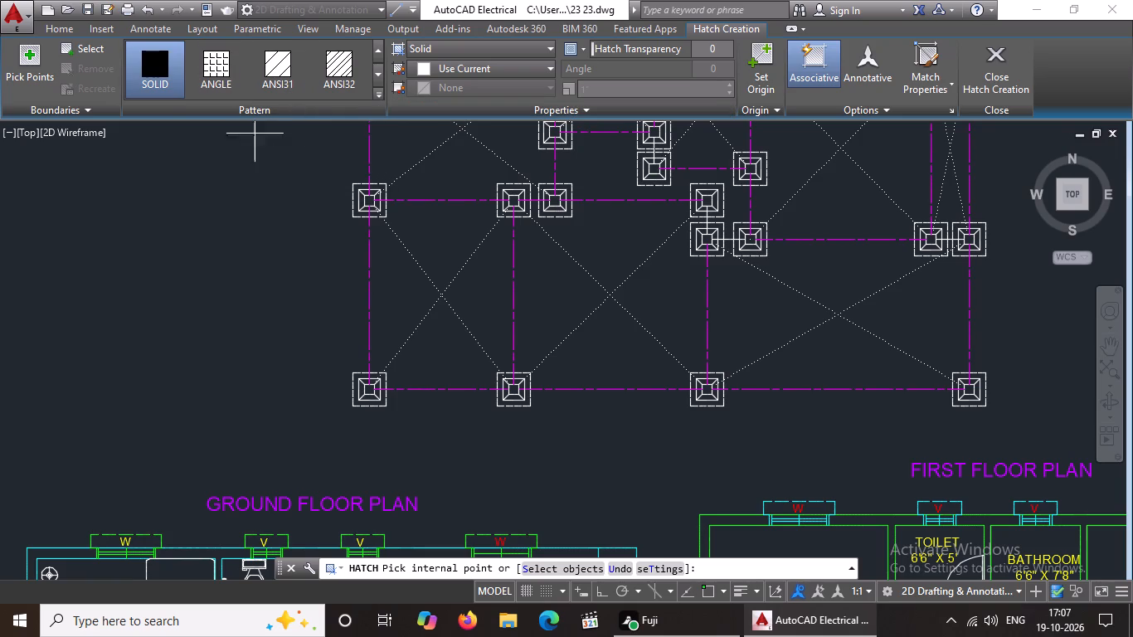
right_click(206, 182)
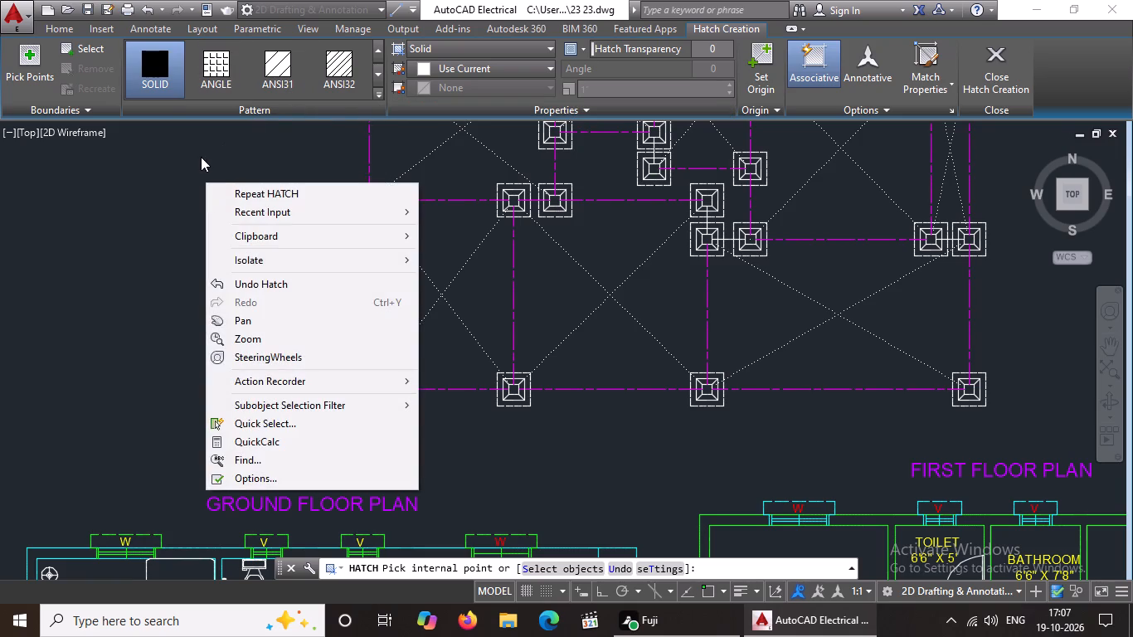
click(201, 157)
scroll(380, 383, up, 2)
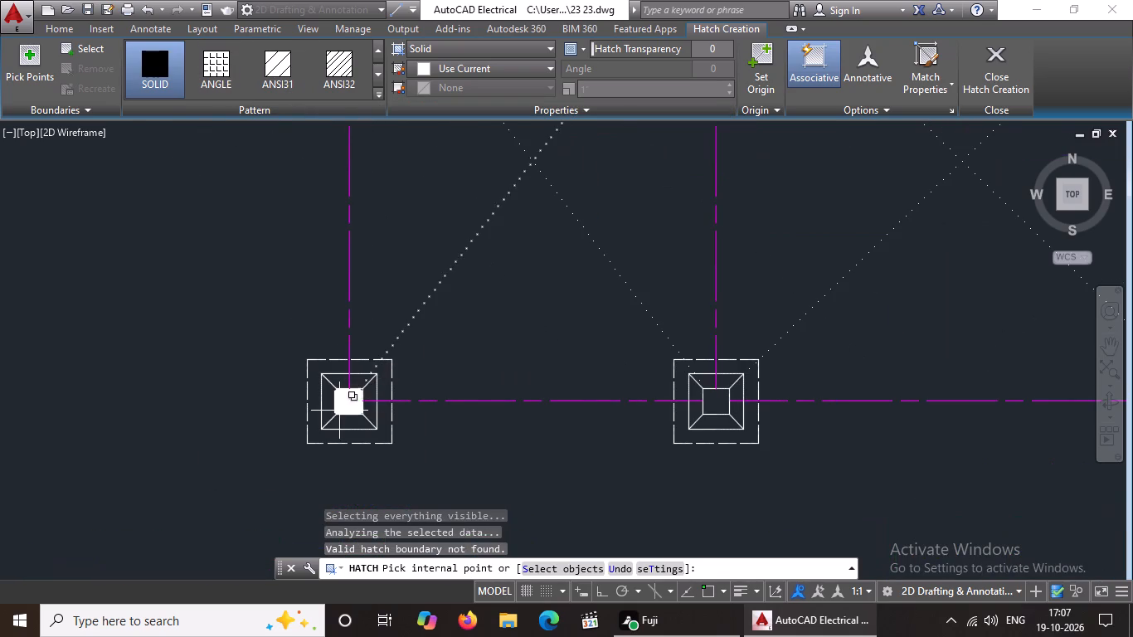
click(352, 401)
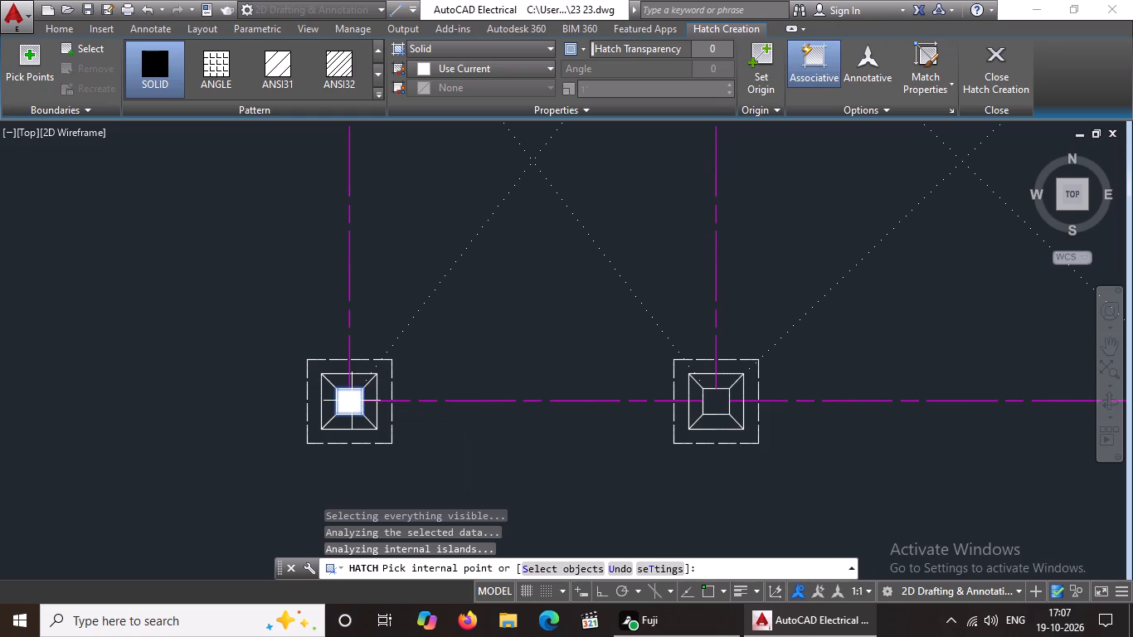
click(718, 396)
scroll(723, 401, down, 2)
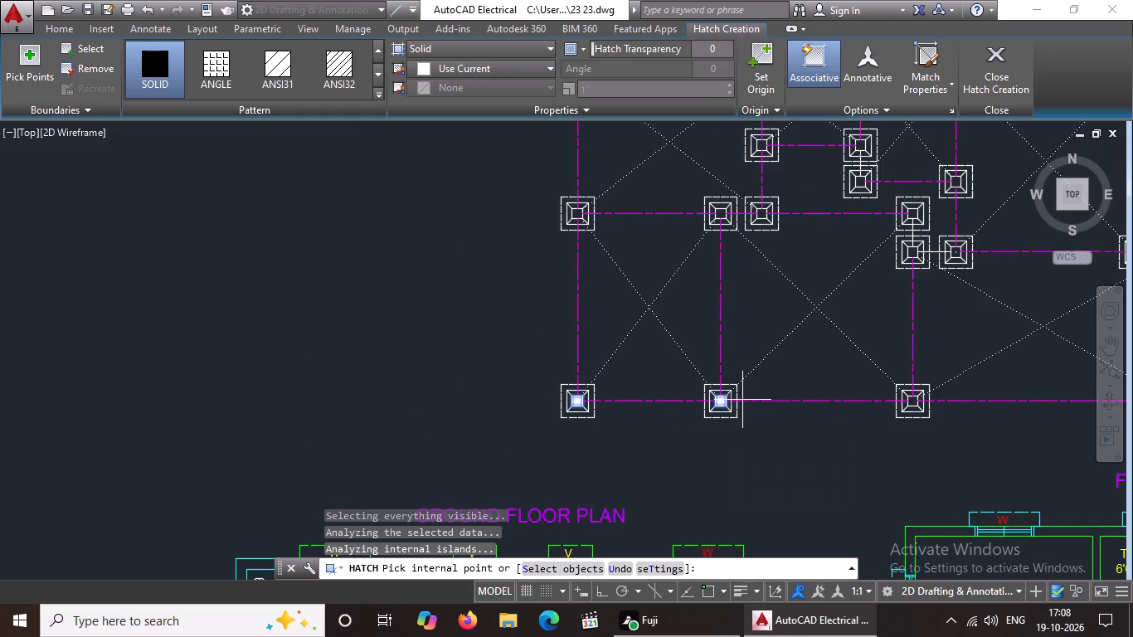
right_drag(742, 400, 751, 398)
right_drag(787, 399, 802, 401)
middle_drag(857, 444, 761, 473)
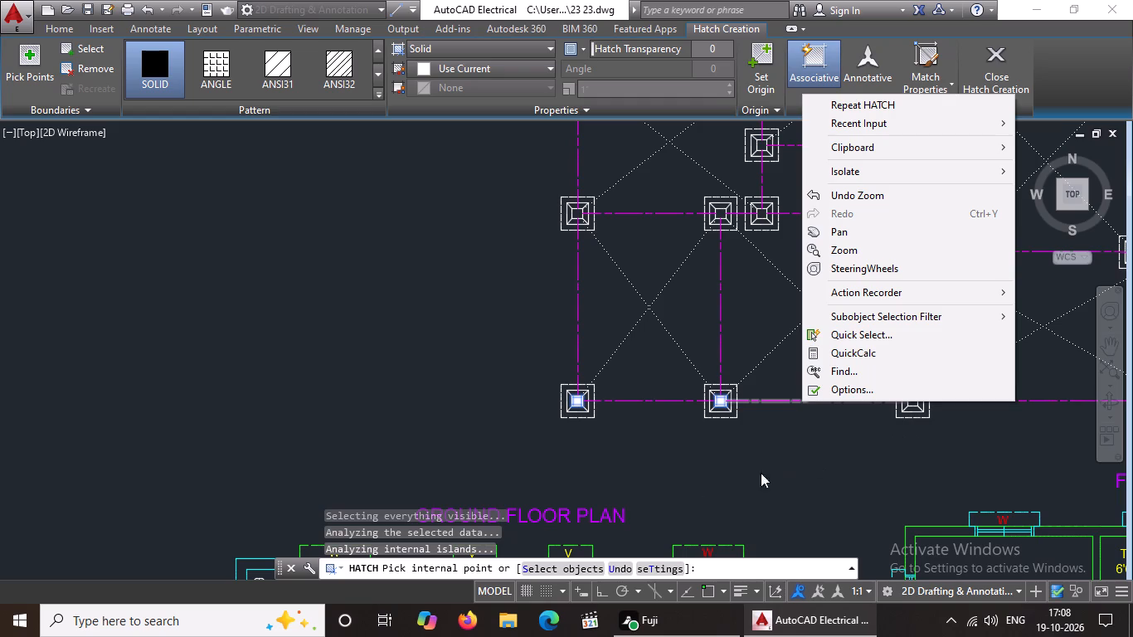
middle_drag(761, 473, 647, 483)
click(1003, 66)
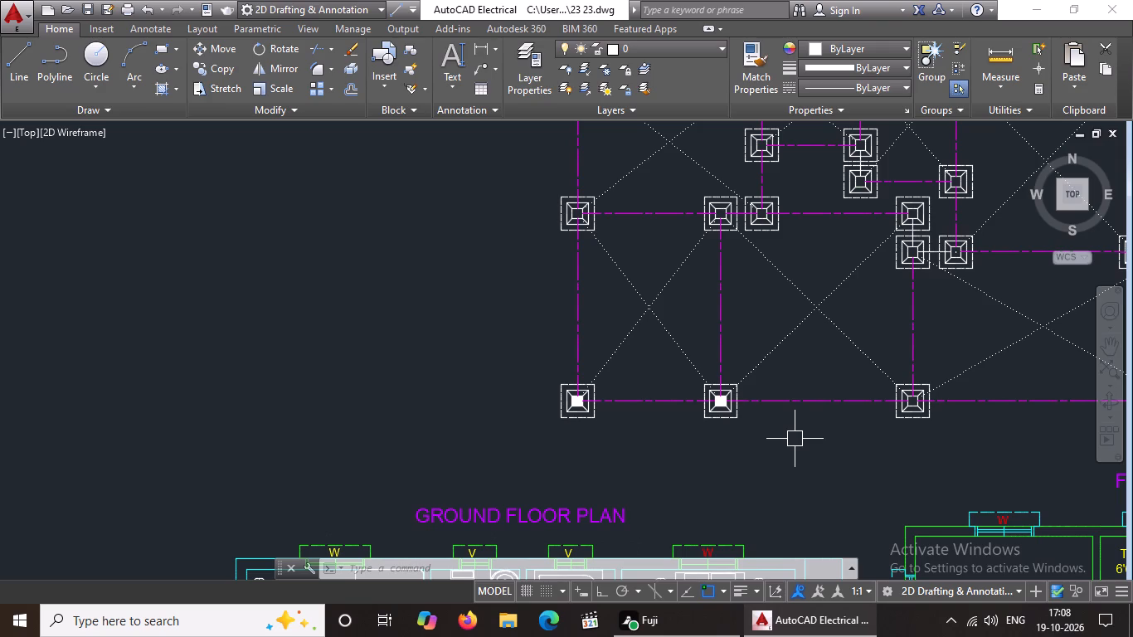
Start a SOLID hatch and fill the inner column squares of the bottom row's third and fourth footings.
click(177, 88)
click(203, 119)
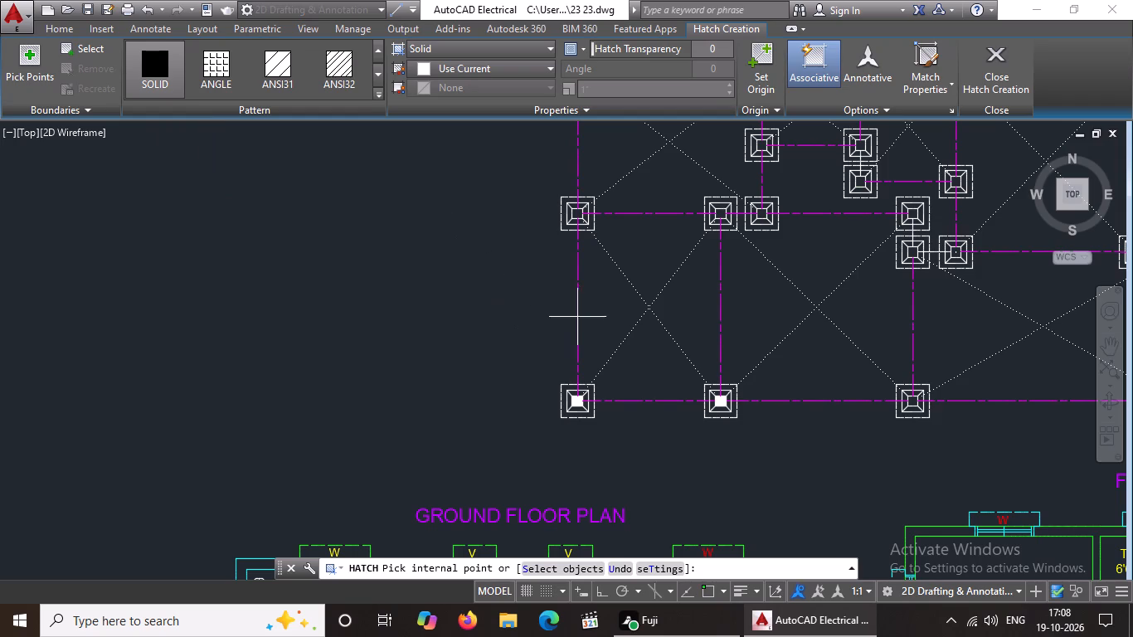
scroll(718, 268, down, 2)
middle_drag(767, 328, 506, 420)
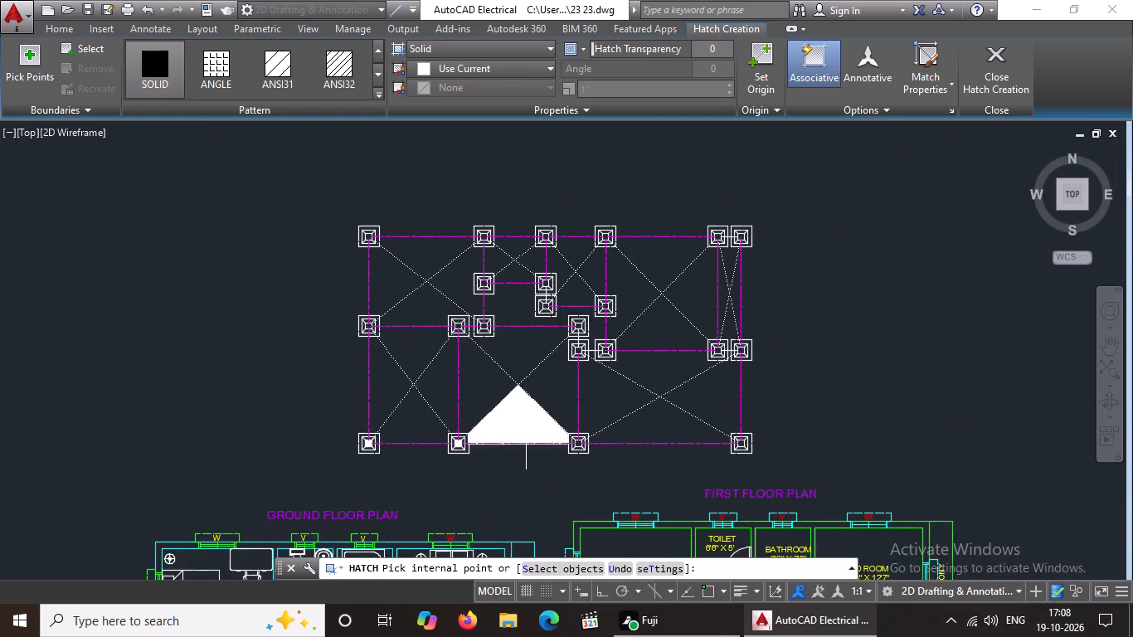
scroll(591, 444, up, 5)
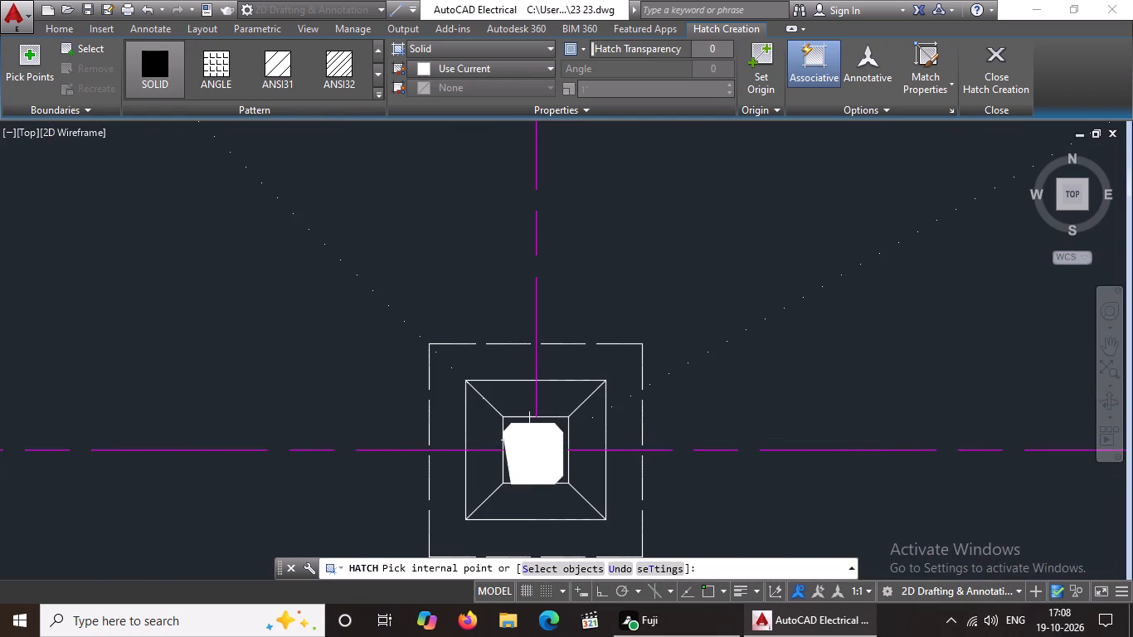
click(548, 448)
scroll(553, 446, down, 2)
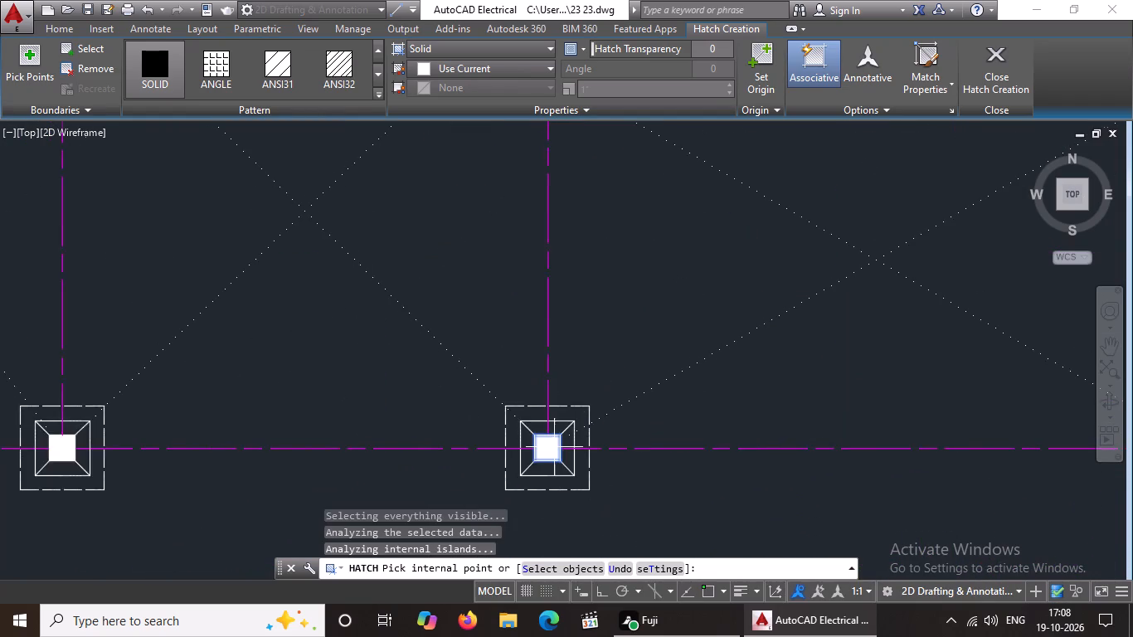
scroll(554, 447, down, 1)
scroll(976, 452, up, 2)
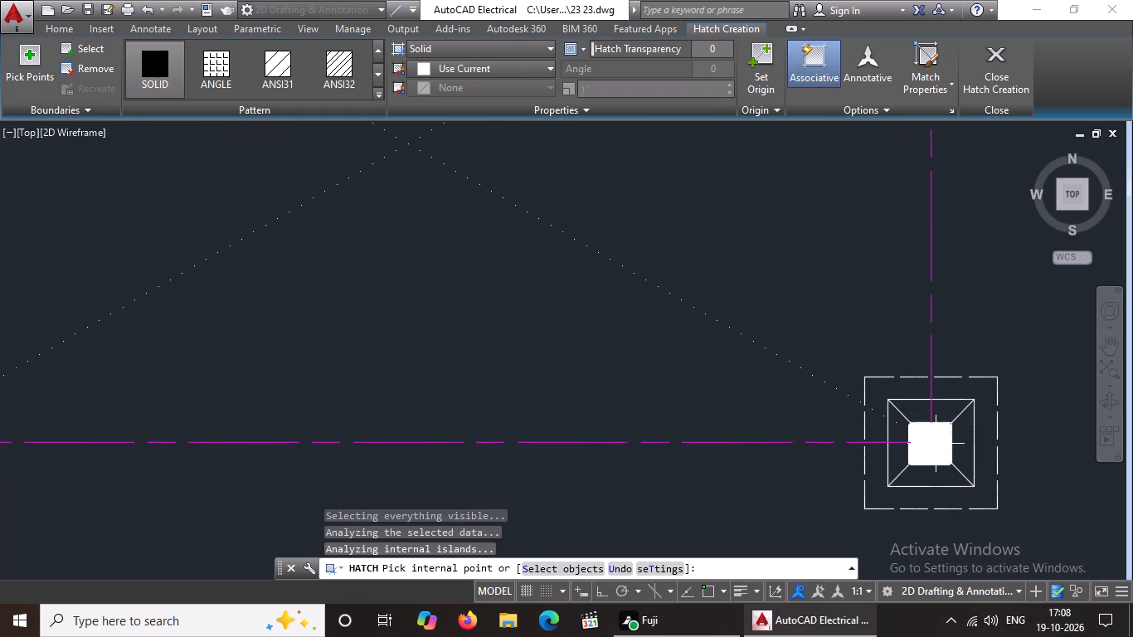
click(936, 440)
scroll(937, 440, down, 3)
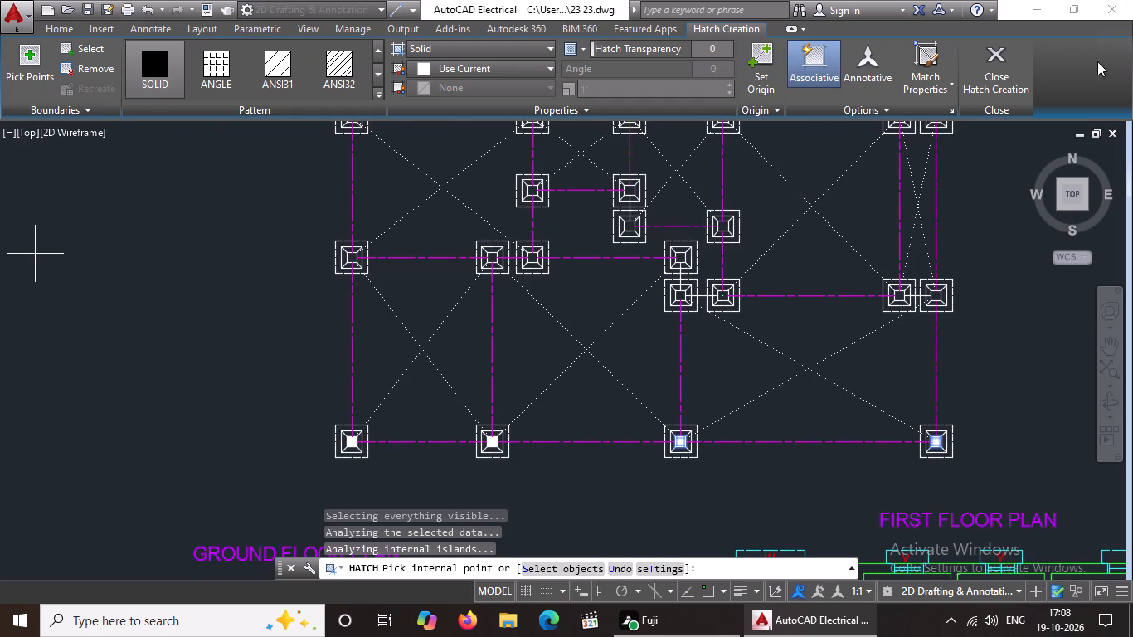
Add the inner column squares of the top row's last two footings and the pair directly below them to the SOLID hatch.
scroll(994, 317, up, 2)
scroll(823, 278, up, 1)
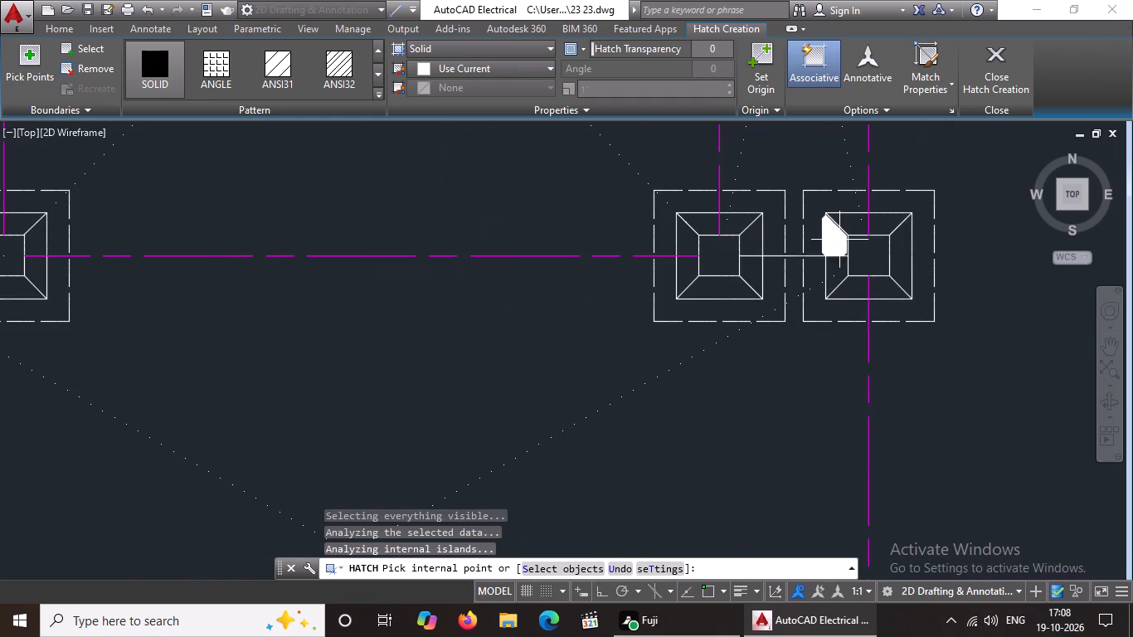
click(864, 248)
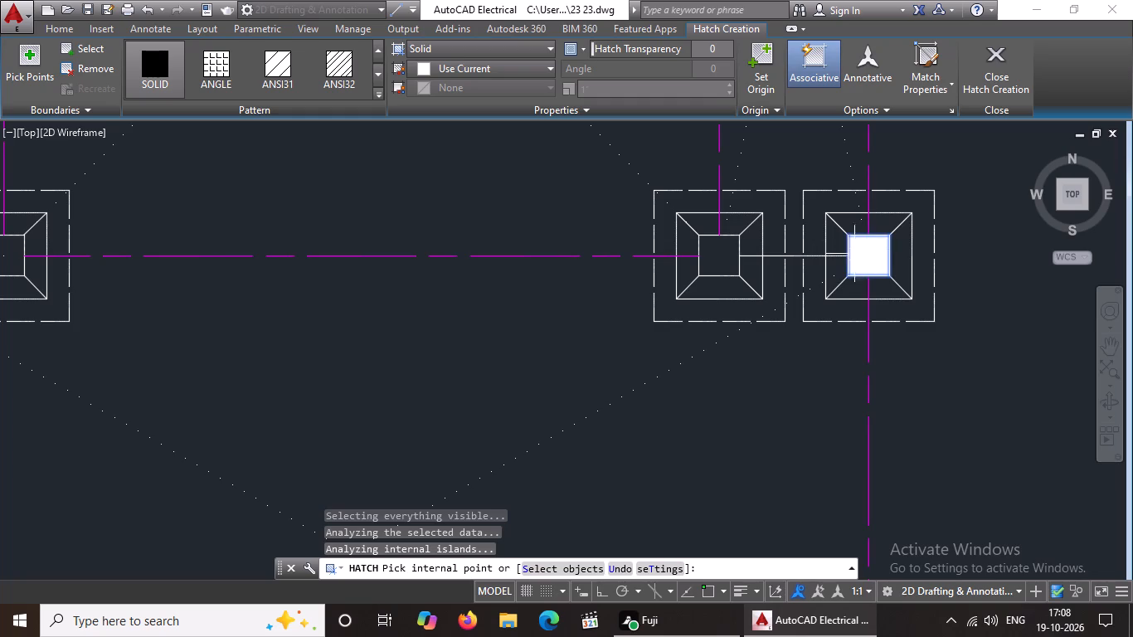
click(720, 249)
scroll(717, 265, down, 1)
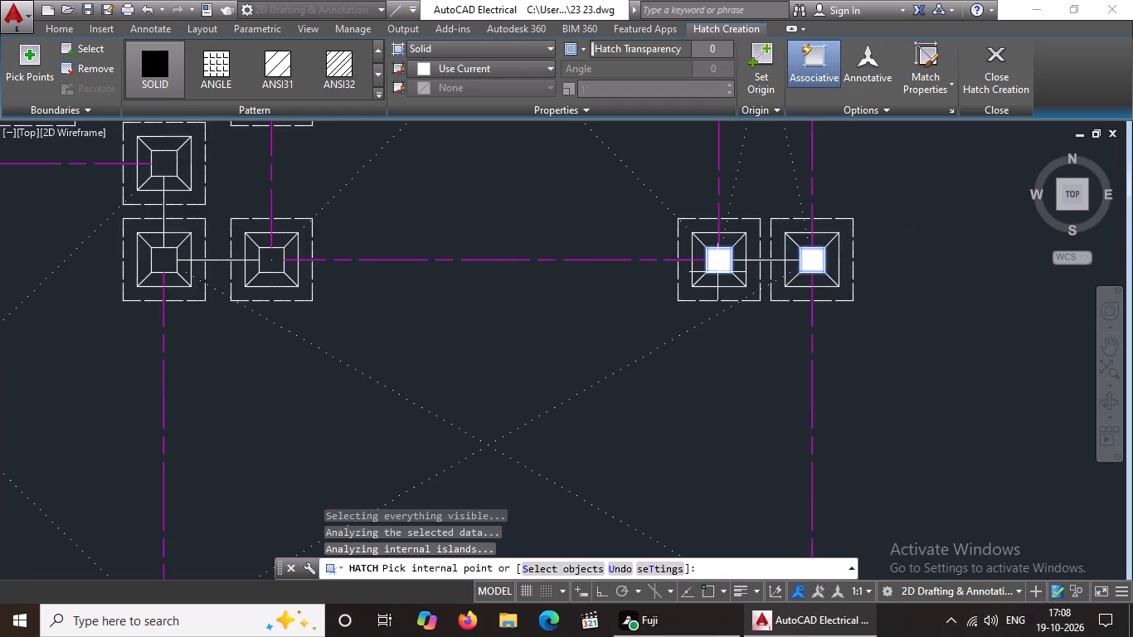
scroll(715, 298, down, 2)
scroll(730, 230, down, 1)
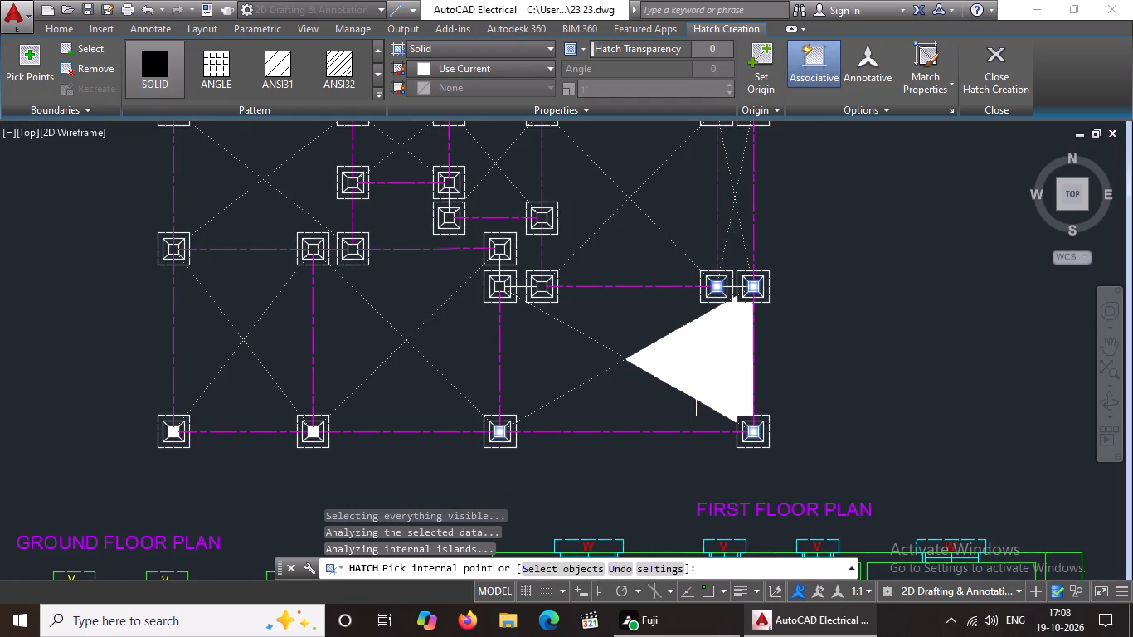
middle_drag(724, 236, 691, 407)
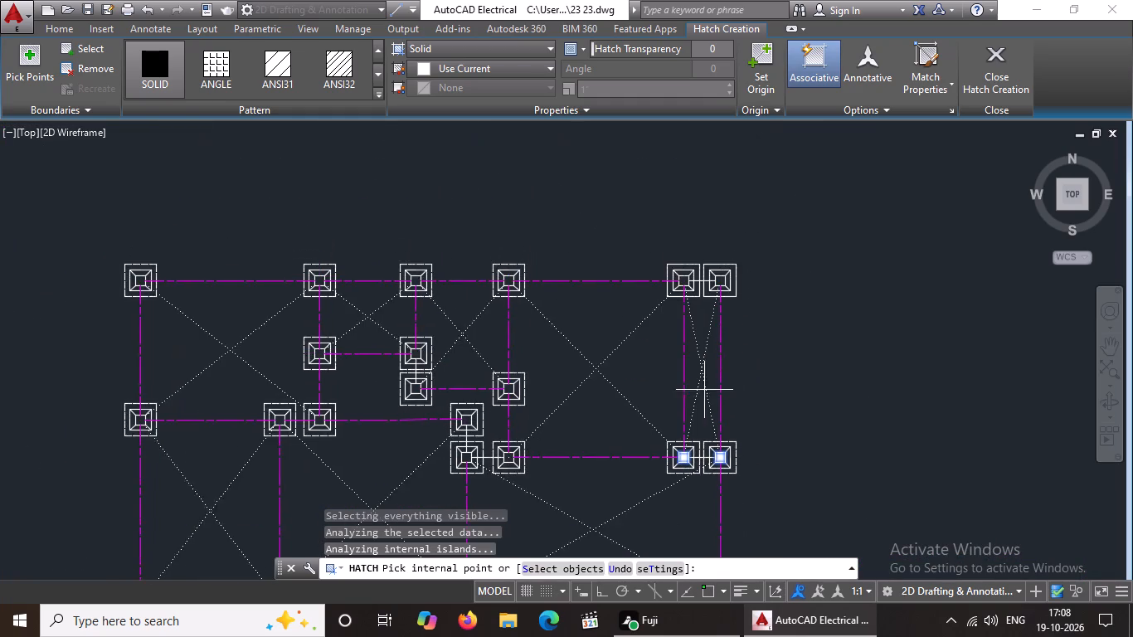
scroll(718, 280, up, 5)
click(713, 272)
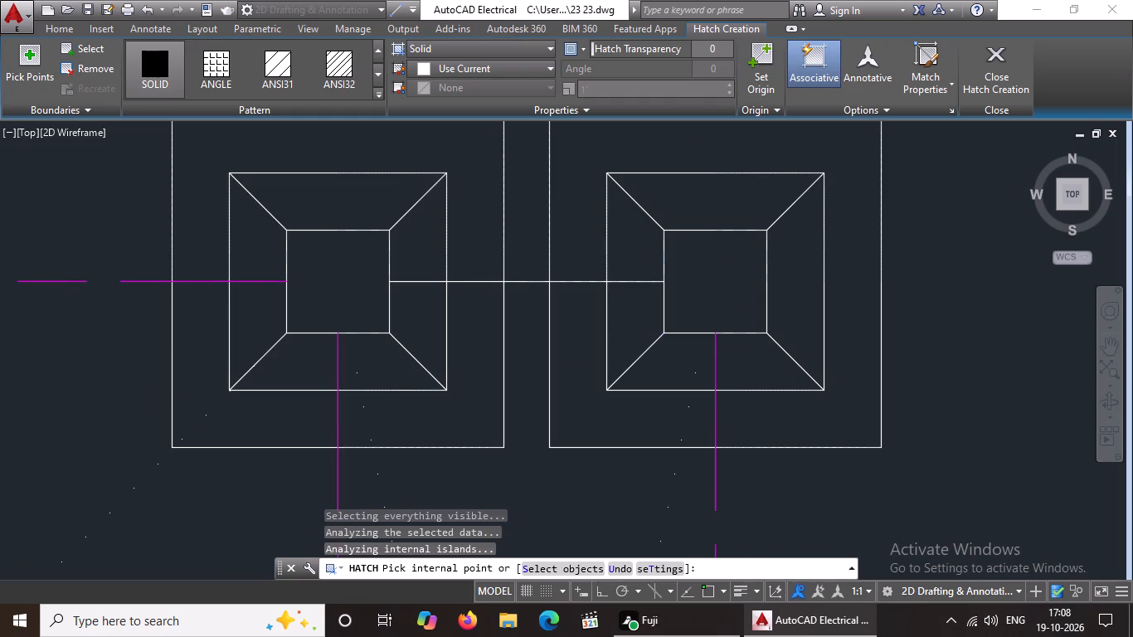
click(356, 281)
Fill the inner column squares of the top row's fourth and third footings with the SOLID hatch.
scroll(392, 269, down, 4)
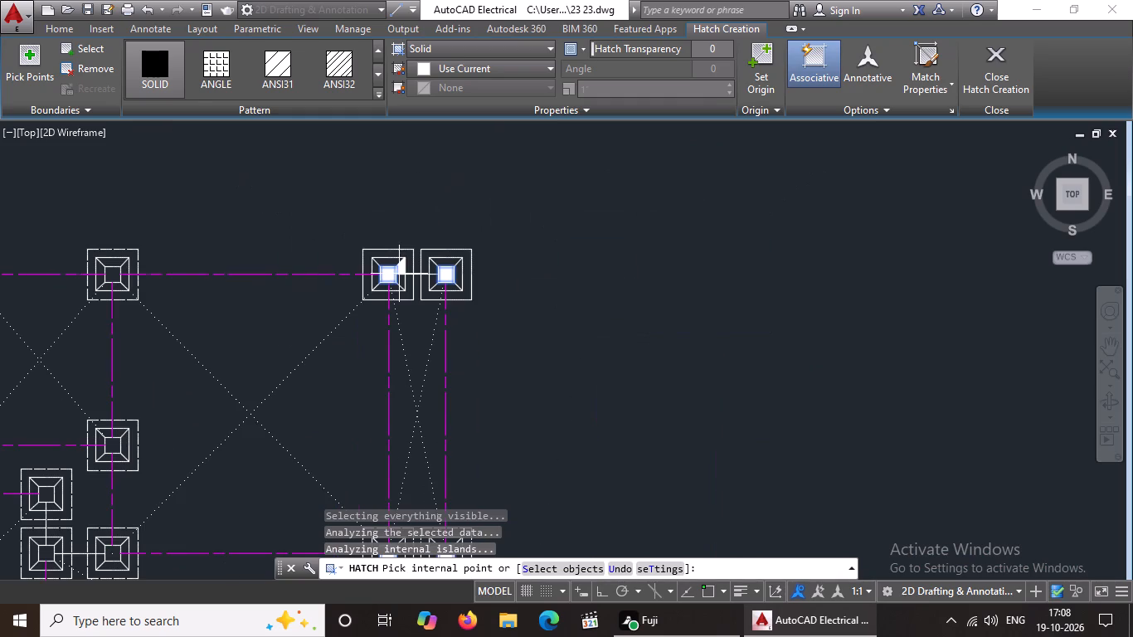
scroll(100, 275, up, 5)
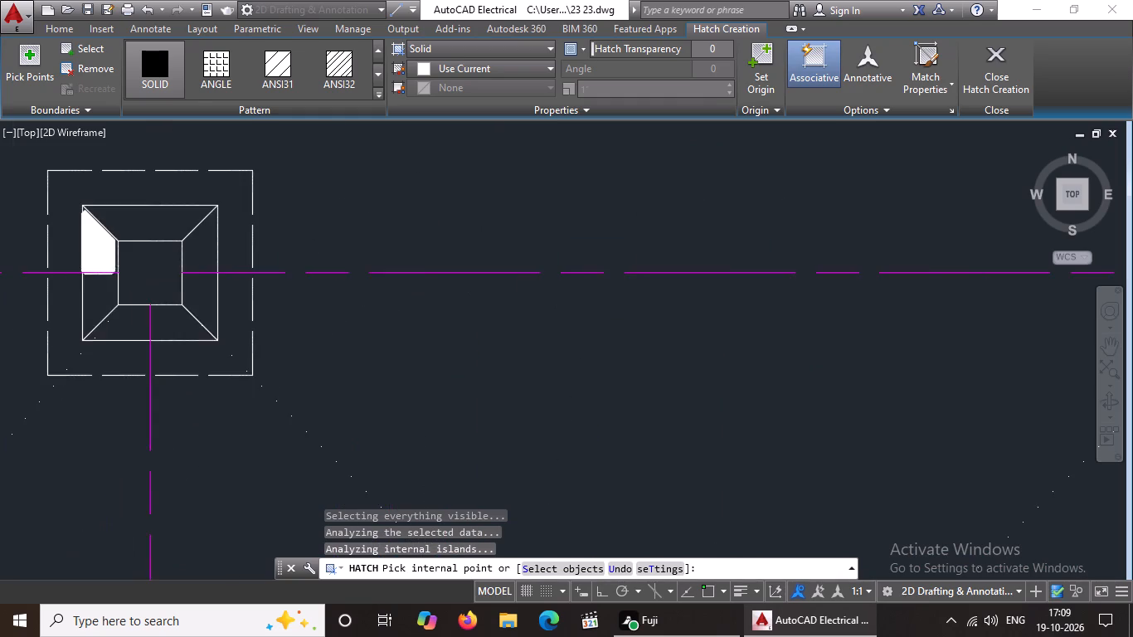
click(186, 255)
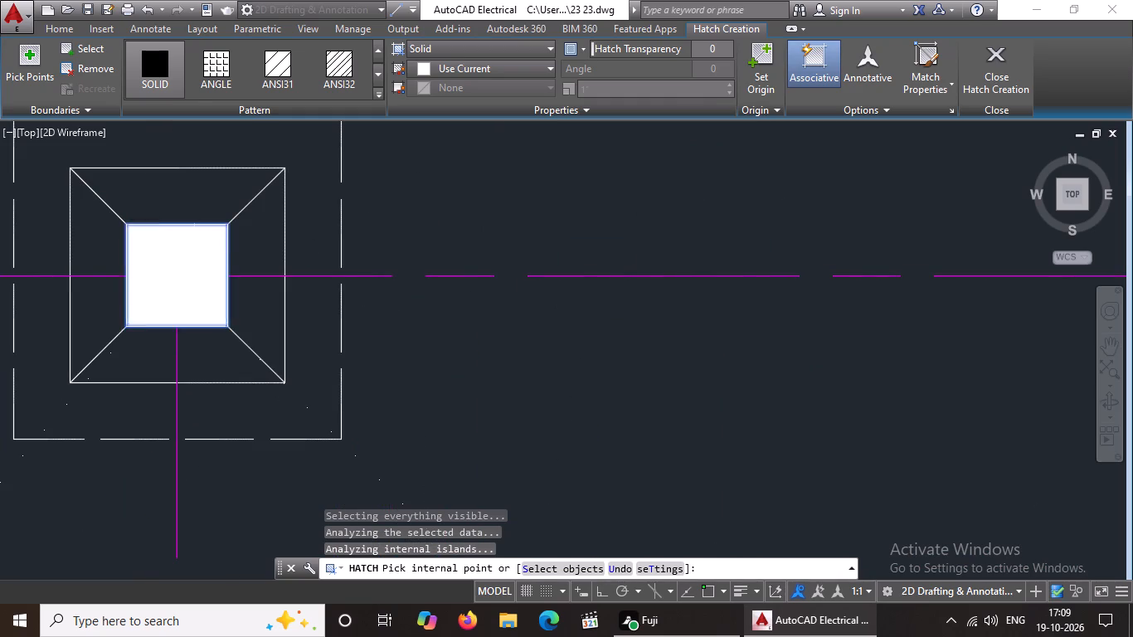
scroll(207, 250, down, 6)
scroll(54, 257, up, 1)
middle_drag(55, 257, 357, 320)
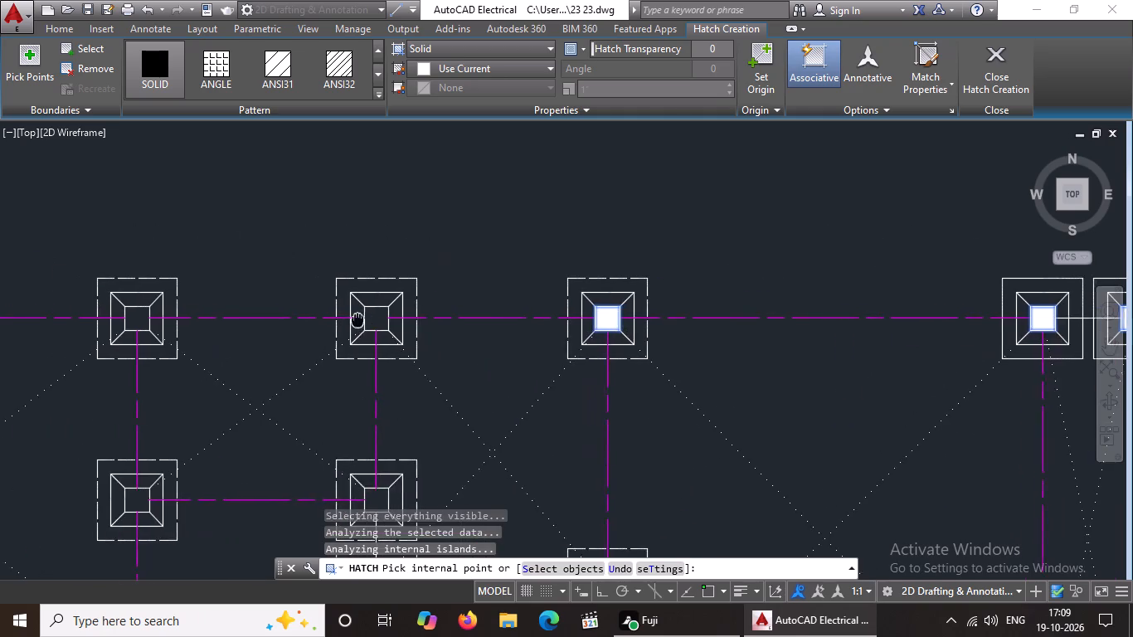
scroll(390, 323, up, 3)
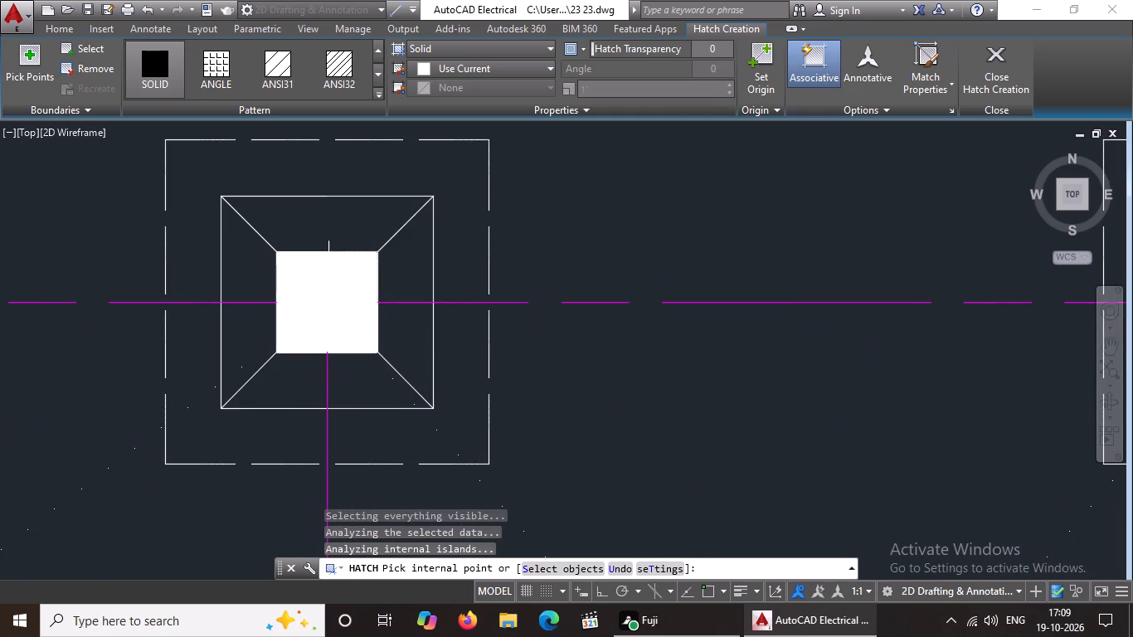
click(334, 268)
Fill the inner column squares of the top row's second and first footings with the SOLID hatch.
scroll(343, 265, down, 4)
scroll(210, 277, up, 4)
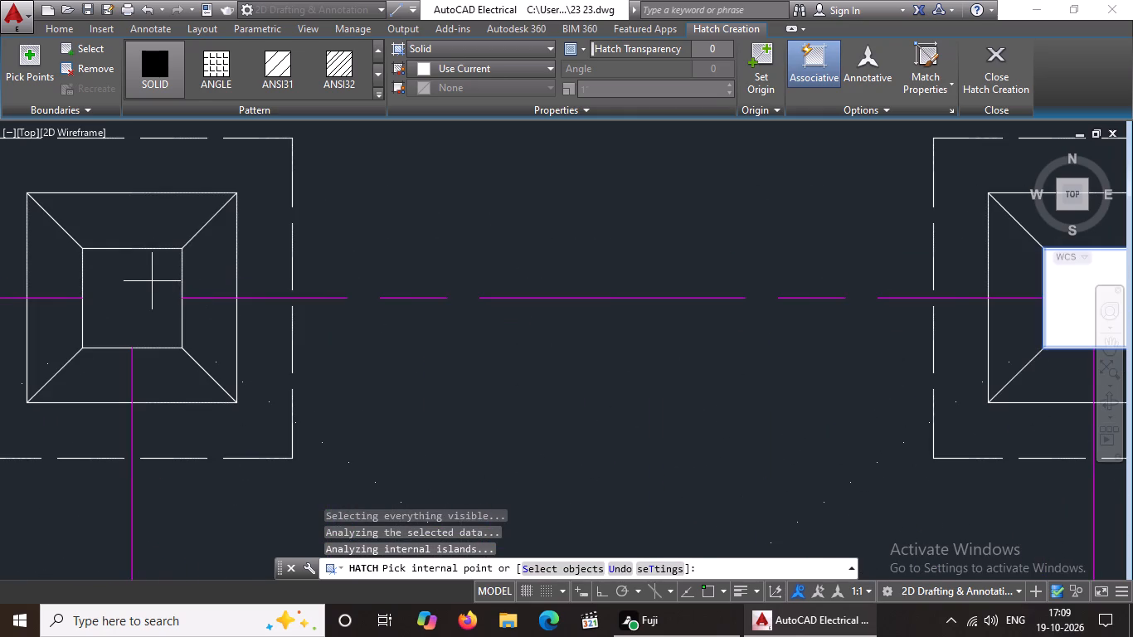
click(151, 278)
scroll(175, 270, down, 5)
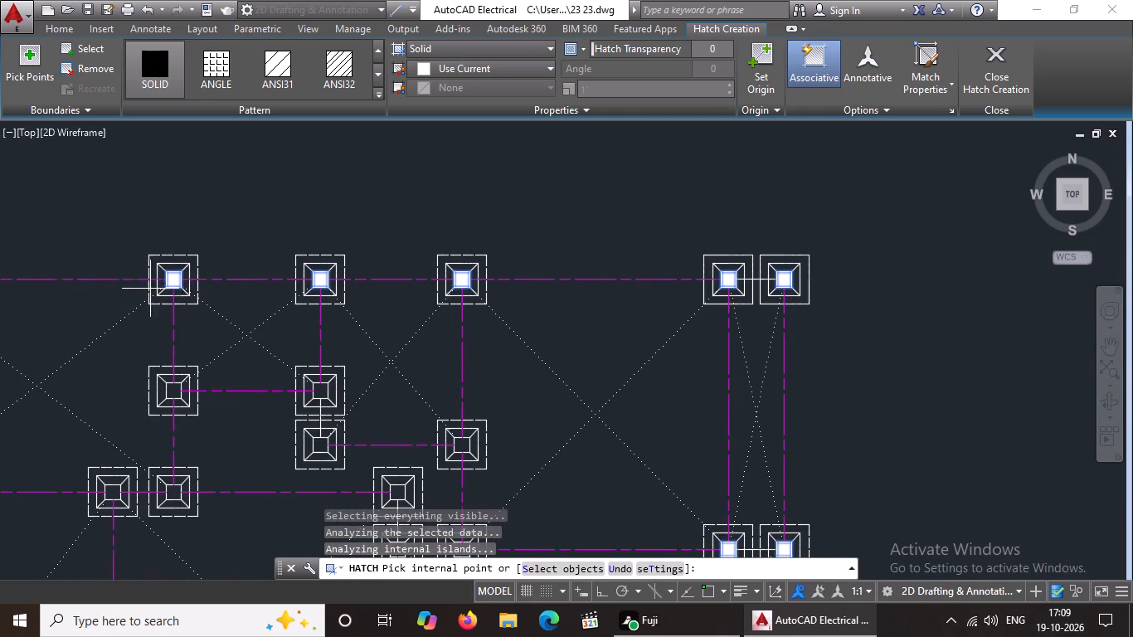
middle_drag(177, 296, 435, 312)
scroll(130, 288, up, 4)
click(314, 316)
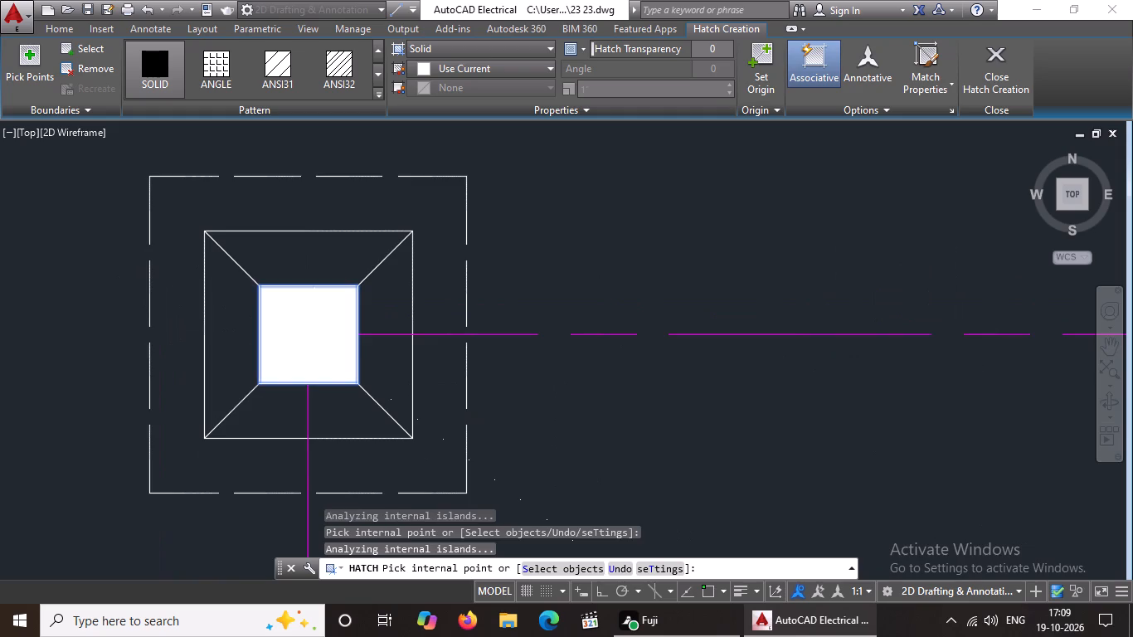
Fill the inner column squares of the first three footings in the middle row with the SOLID hatch.
scroll(344, 304, down, 6)
middle_drag(381, 403, 374, 365)
middle_drag(406, 372, 407, 165)
scroll(425, 226, down, 1)
scroll(398, 256, up, 4)
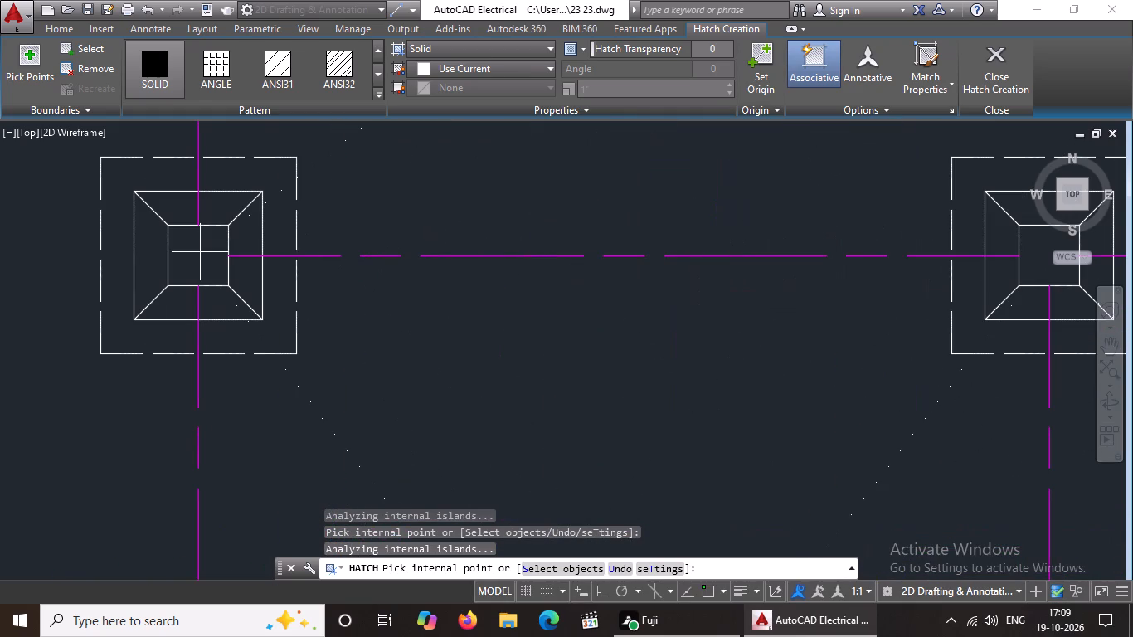
click(212, 250)
scroll(248, 235, down, 4)
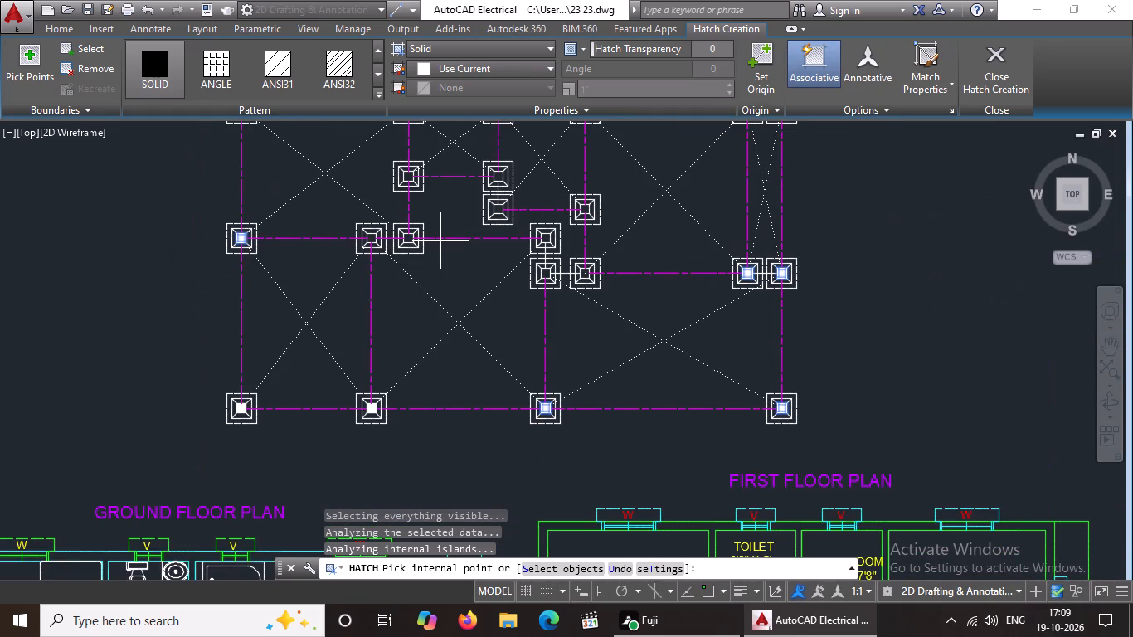
scroll(406, 236, up, 3)
scroll(256, 233, up, 2)
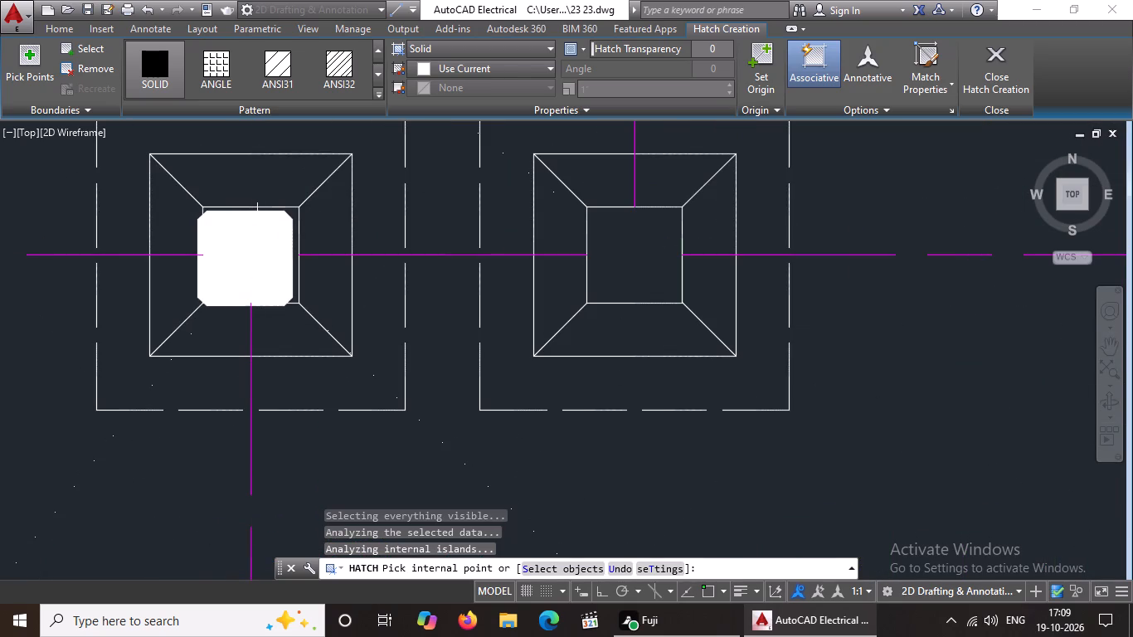
click(280, 214)
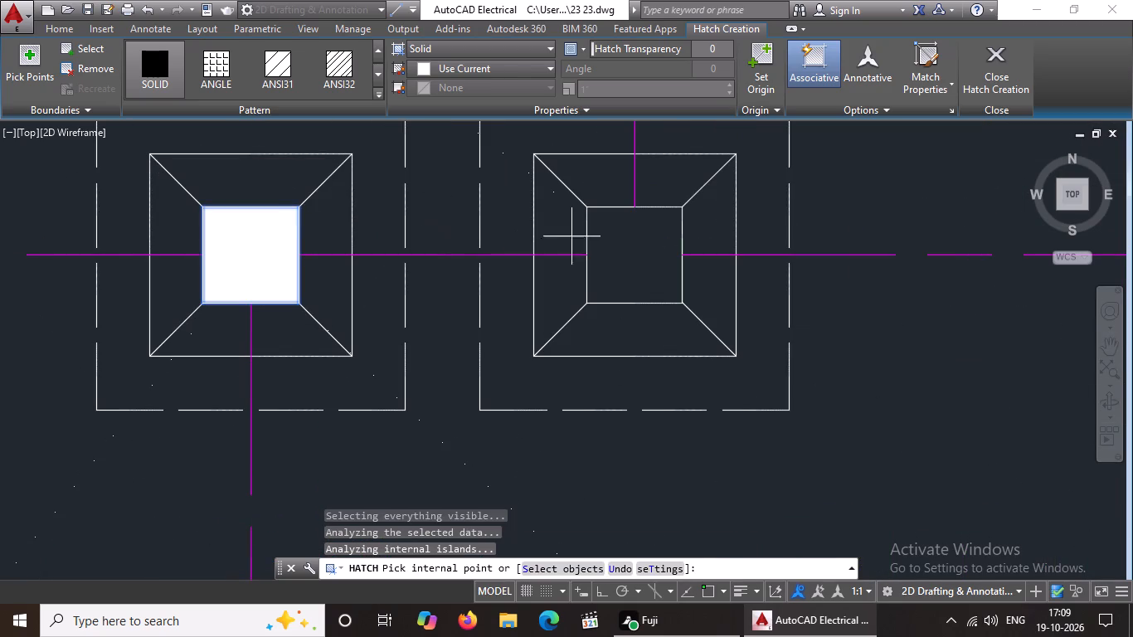
click(641, 246)
Fill the inner column square of the footing directly below the top row's second footing with the SOLID hatch.
scroll(637, 246, down, 5)
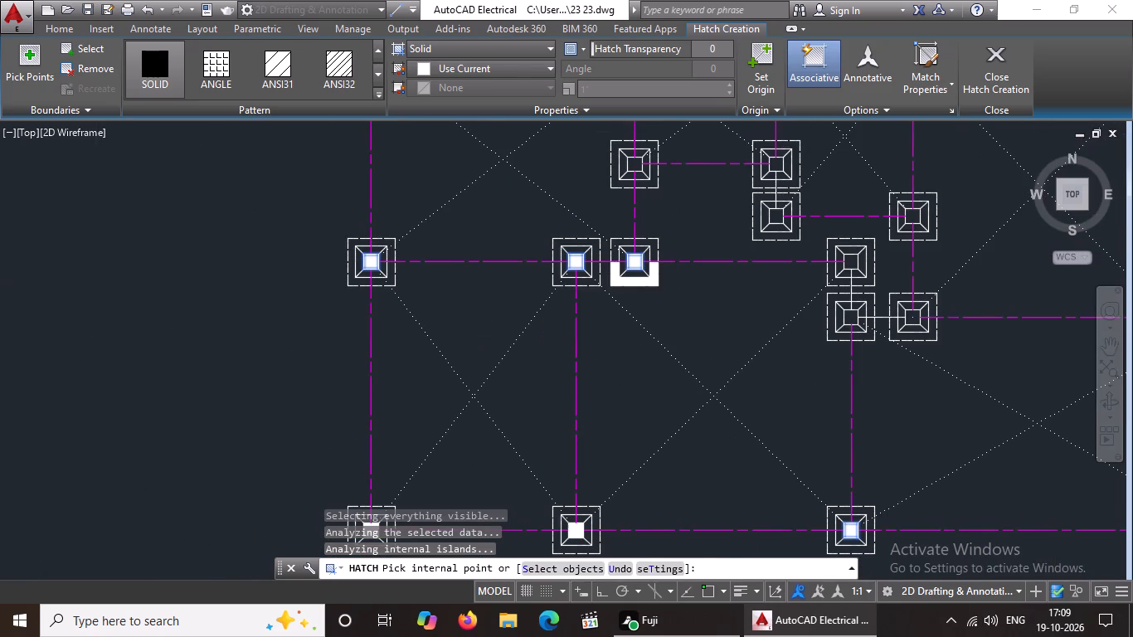
scroll(629, 213, up, 3)
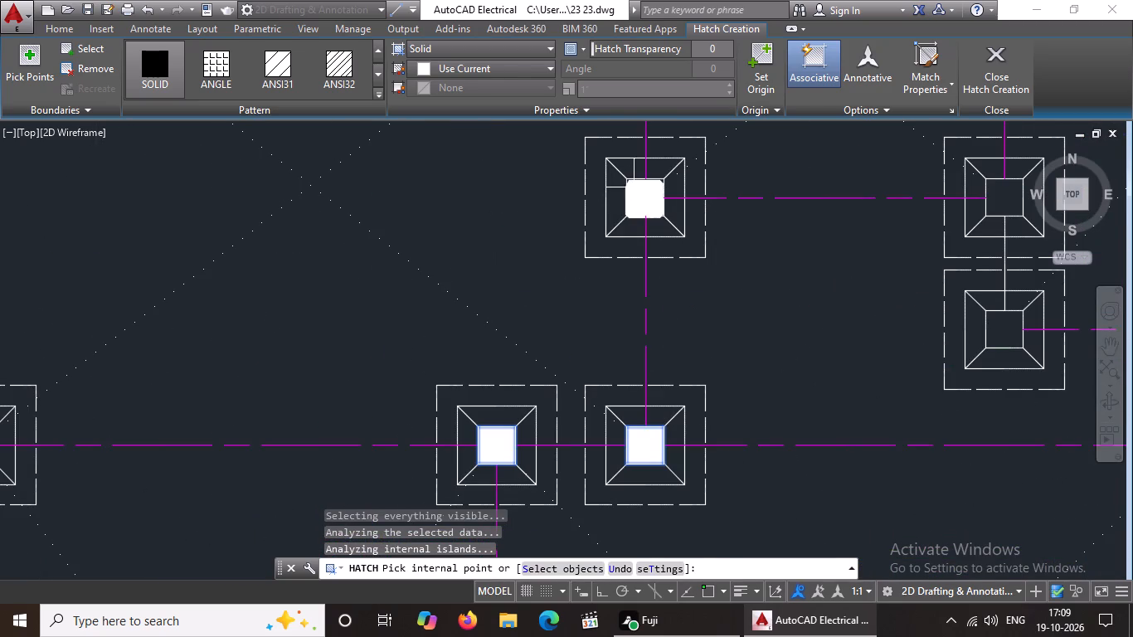
scroll(639, 189, up, 1)
click(639, 187)
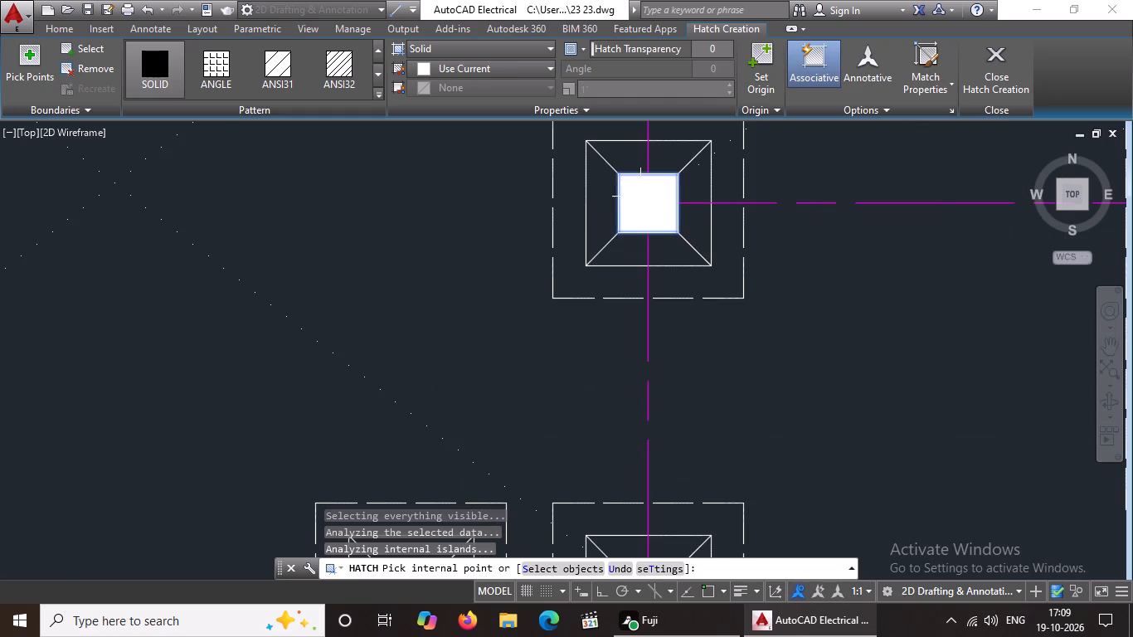
Fill the inner column squares of the two stacked footings below the top row's third footing with the SOLID hatch.
scroll(640, 203, down, 4)
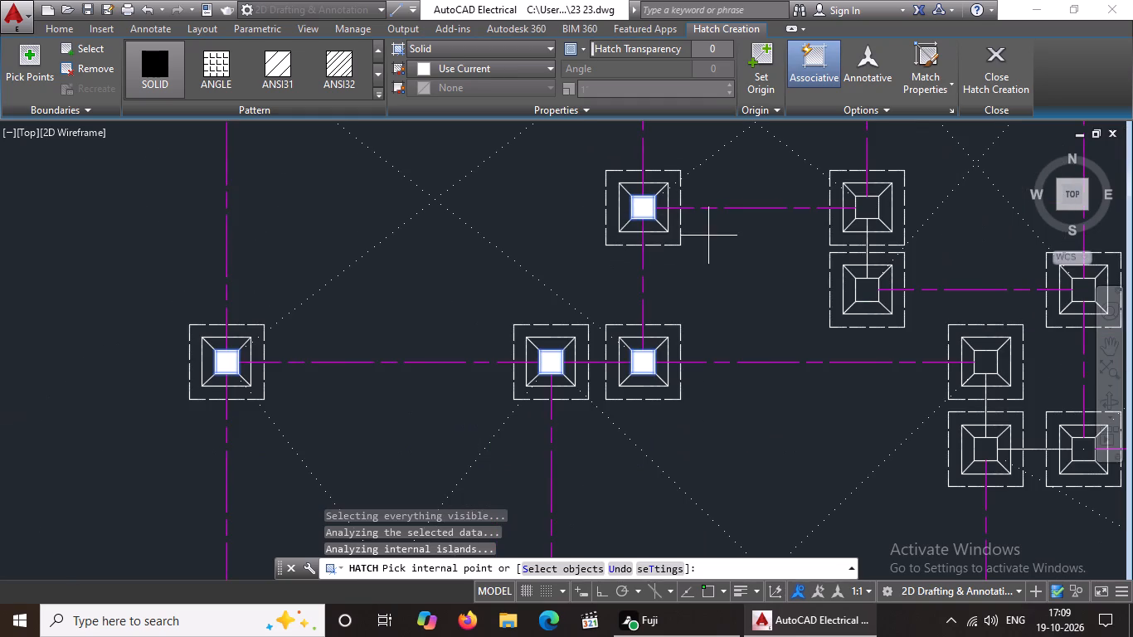
middle_drag(693, 241, 474, 289)
scroll(657, 297, down, 2)
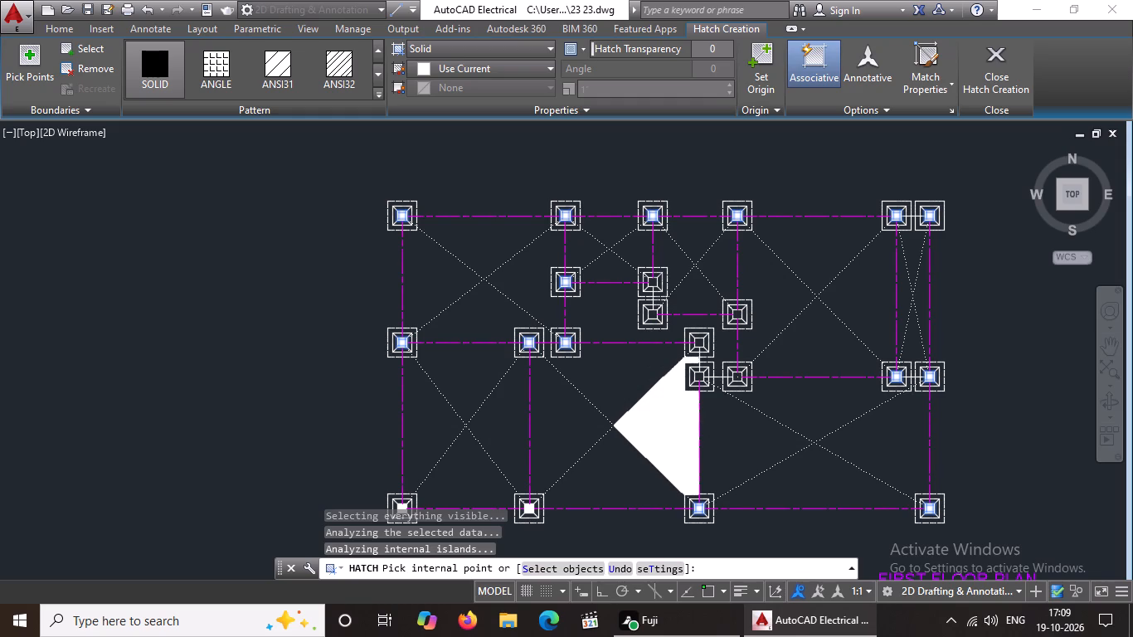
scroll(652, 293, up, 3)
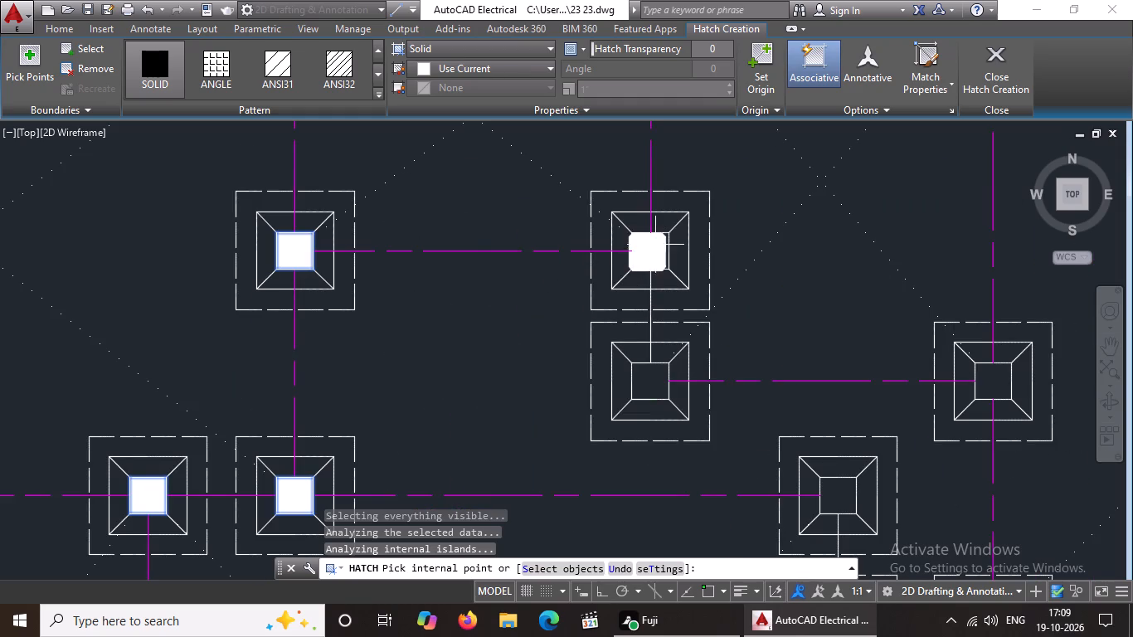
click(656, 245)
click(649, 381)
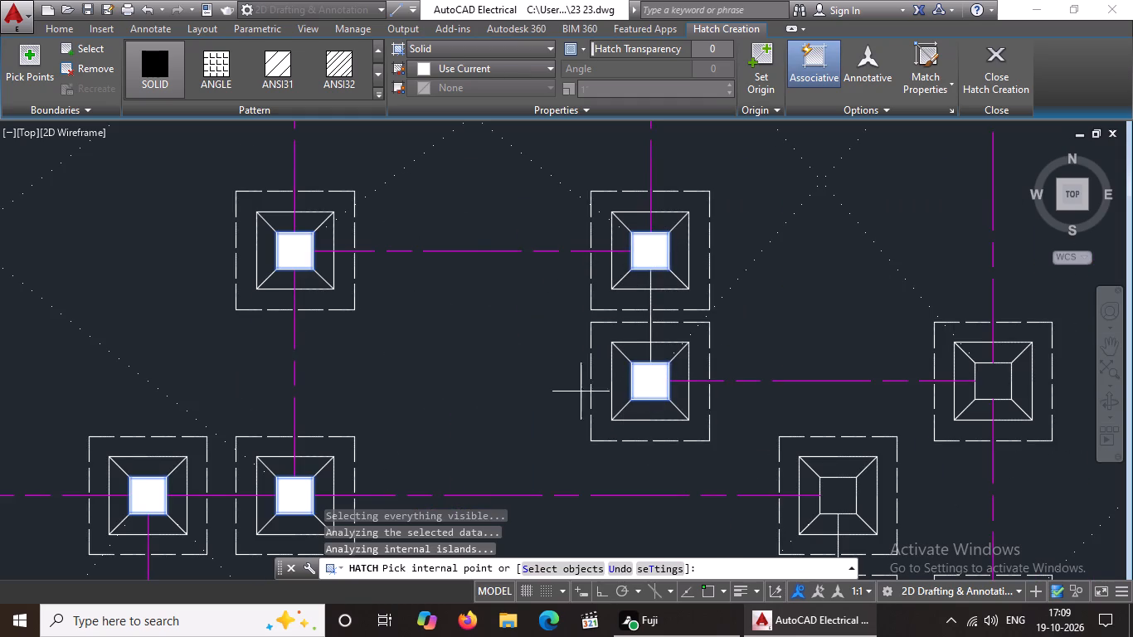
Fill the inner column square of the footing directly below the top row's fourth footing with the SOLID hatch.
scroll(562, 510, down, 2)
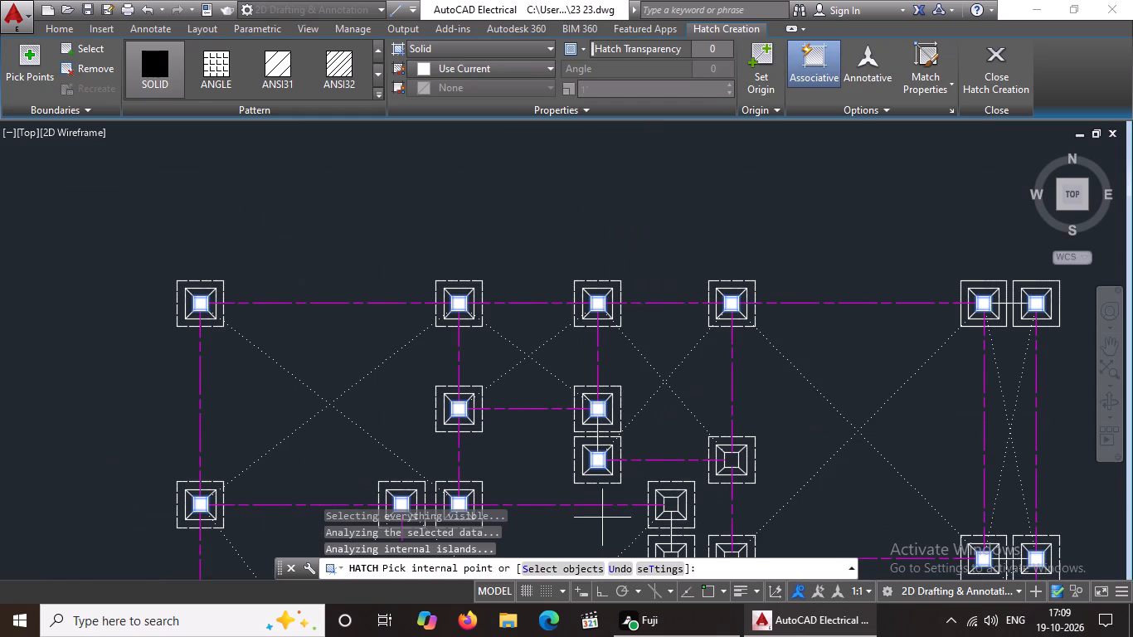
middle_drag(661, 514, 552, 412)
scroll(610, 403, up, 3)
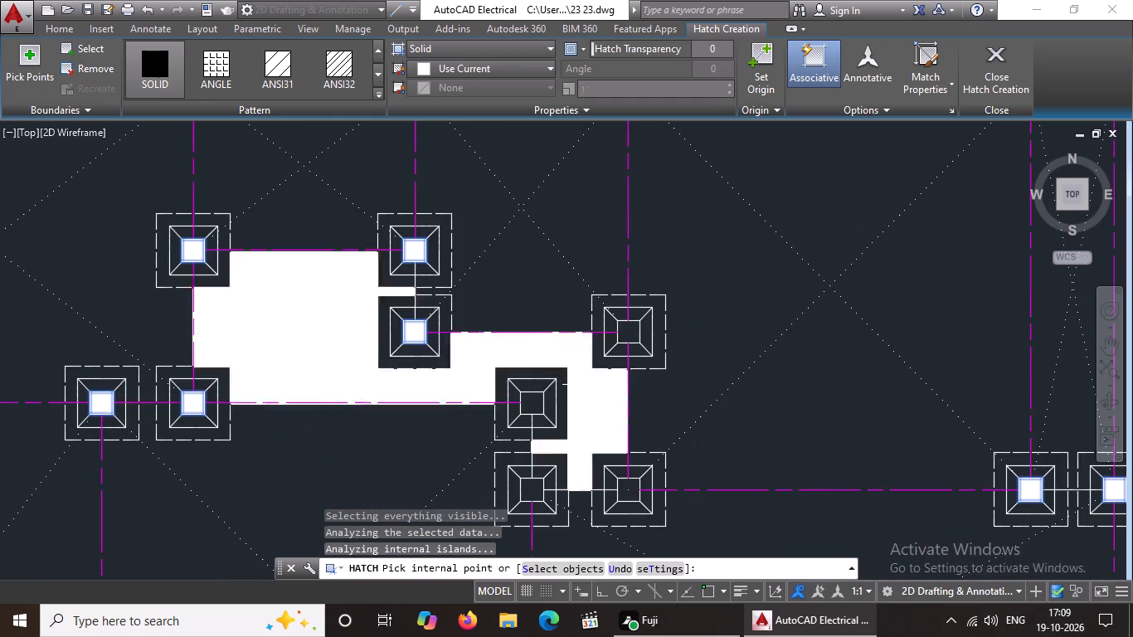
scroll(610, 334, up, 2)
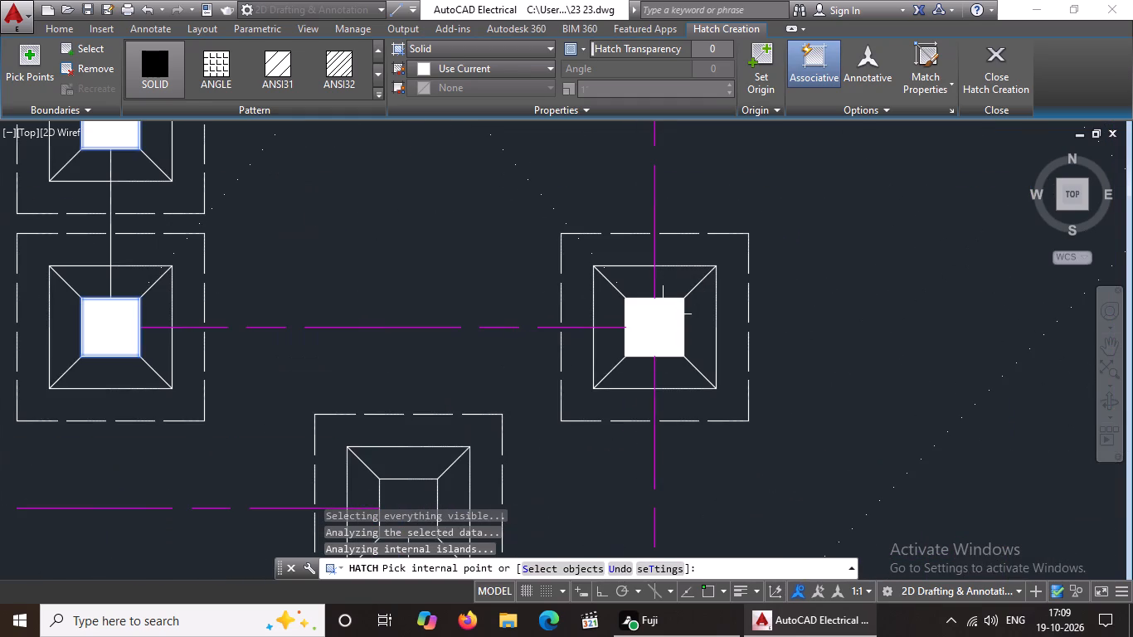
click(663, 316)
Fill the inner column squares of the middle row's last footing, the footing directly below it and that one's adjacent neighbour with the SOLID hatch.
scroll(610, 341, down, 3)
scroll(535, 405, up, 4)
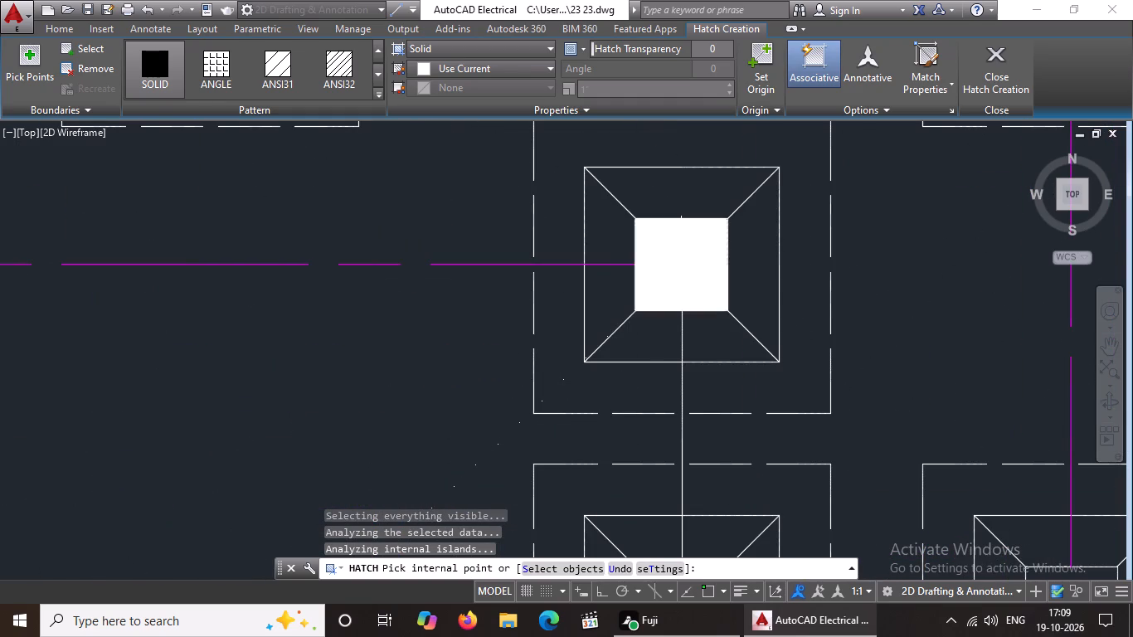
click(682, 245)
scroll(682, 245, down, 2)
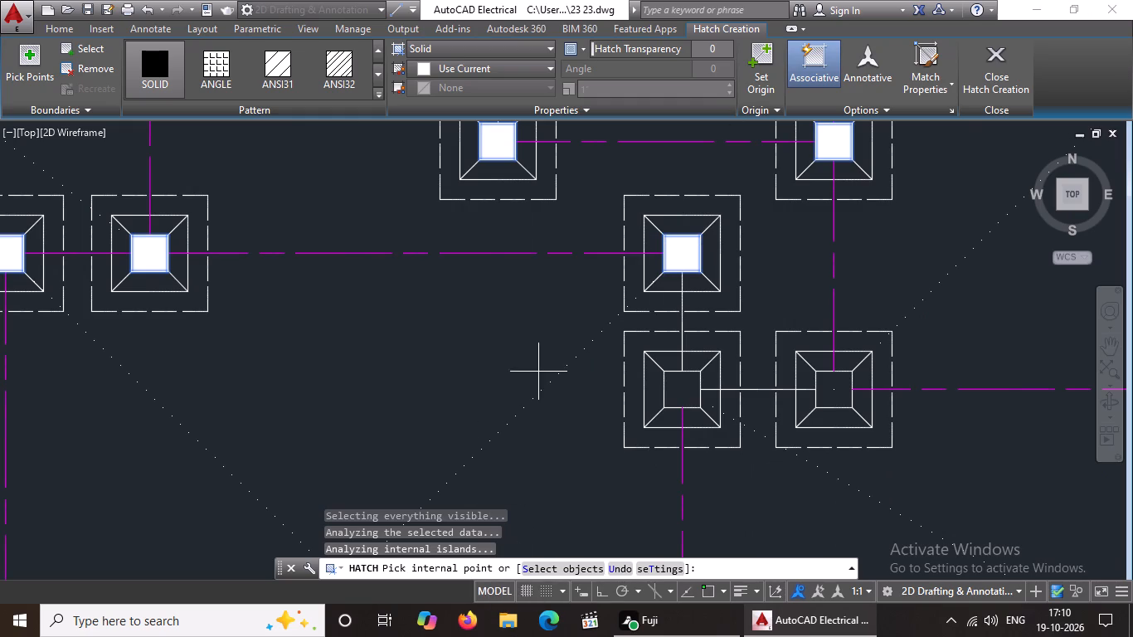
click(683, 391)
scroll(727, 386, down, 4)
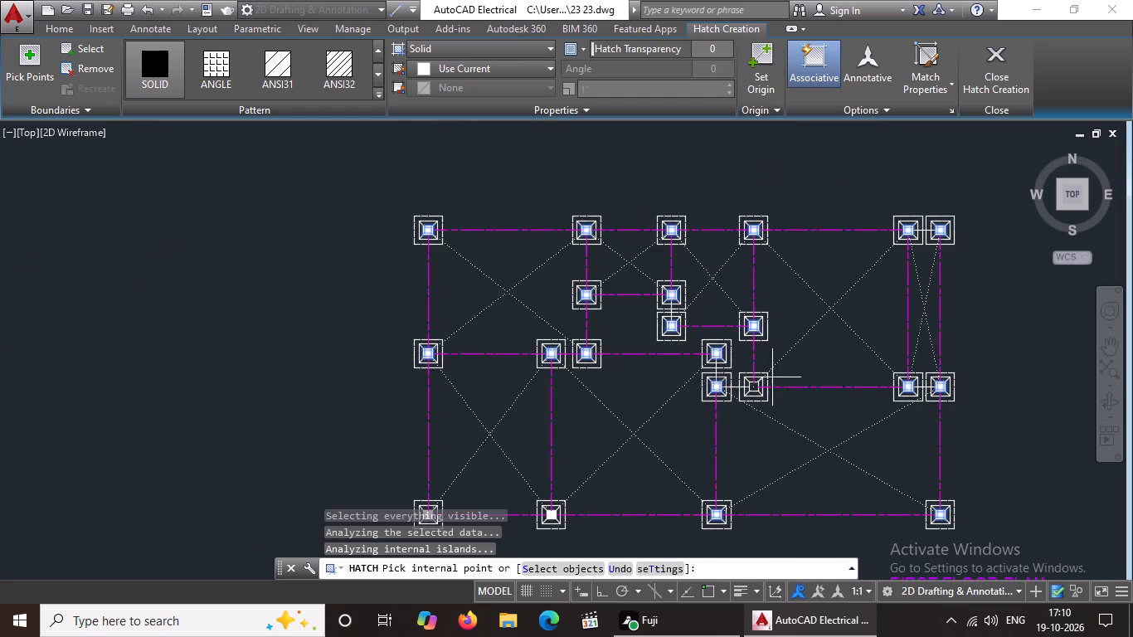
scroll(772, 377, up, 4)
click(648, 455)
scroll(675, 445, down, 1)
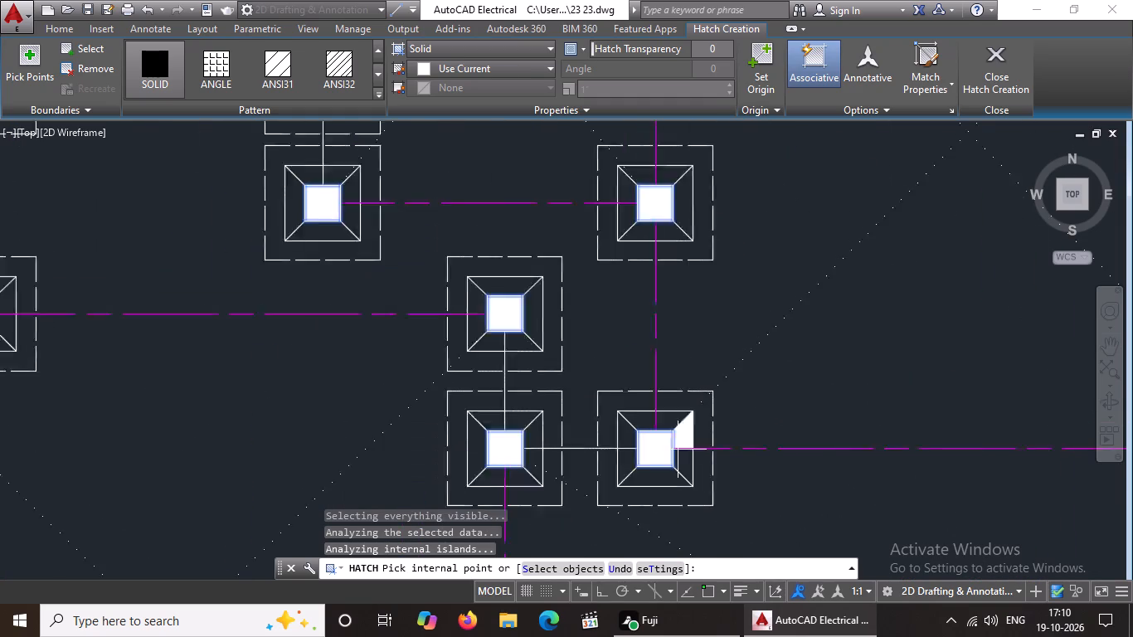
scroll(679, 455, down, 1)
middle_drag(608, 494, 241, 484)
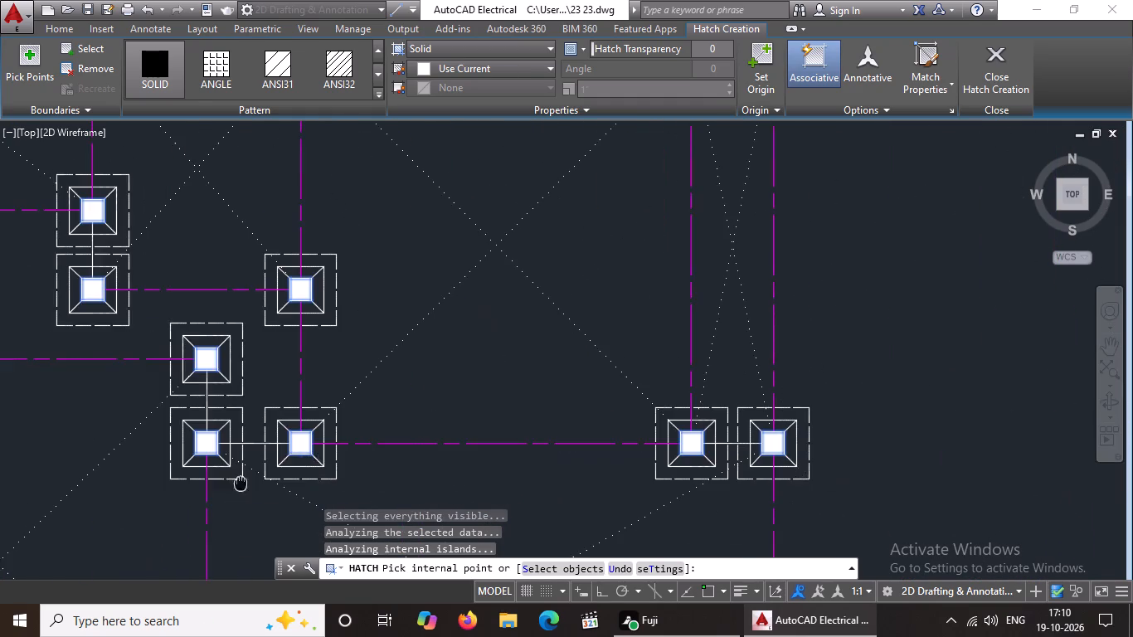
scroll(618, 427, down, 3)
middle_drag(522, 484, 523, 479)
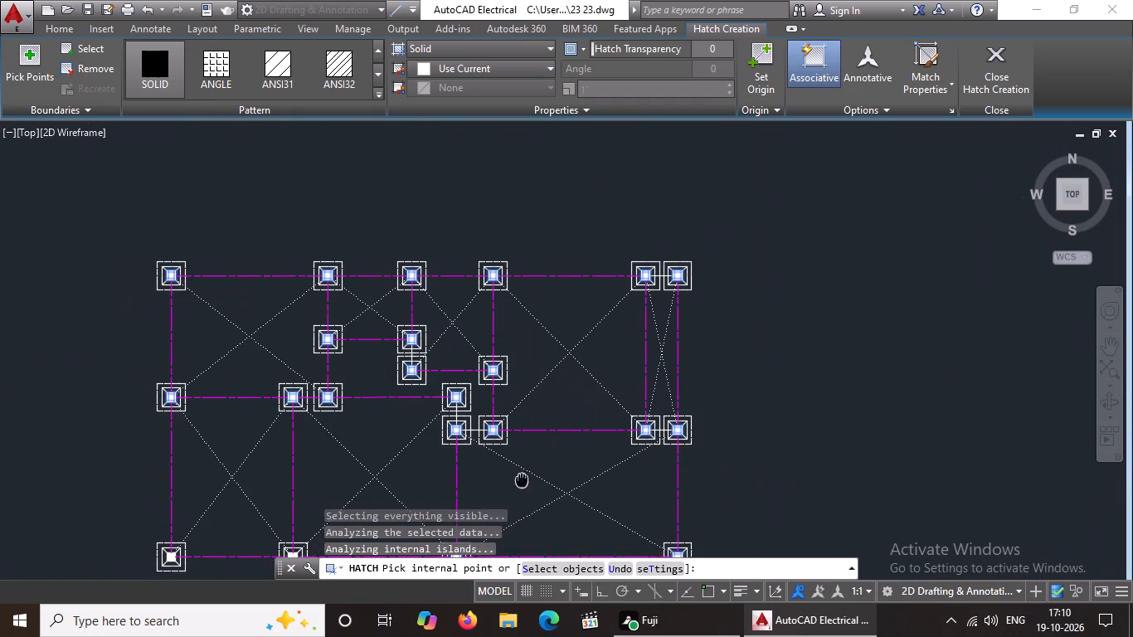
middle_drag(523, 479, 621, 339)
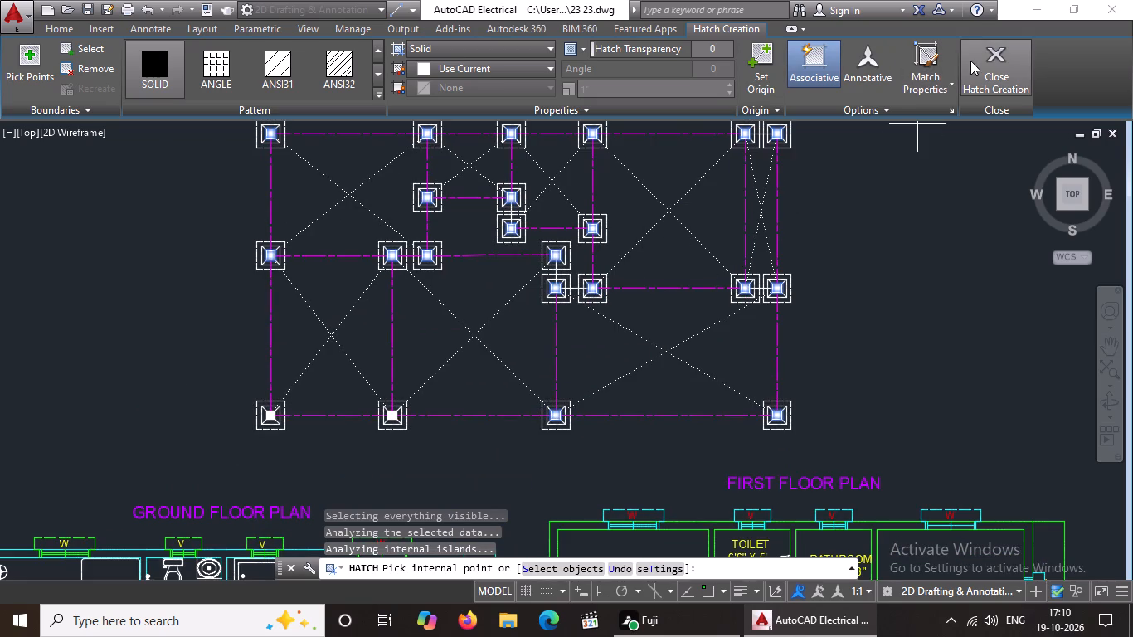
click(977, 60)
Examine the hatched column footing plan together with the ground and first floor plans below it.
scroll(790, 260, down, 2)
middle_drag(860, 219, 855, 246)
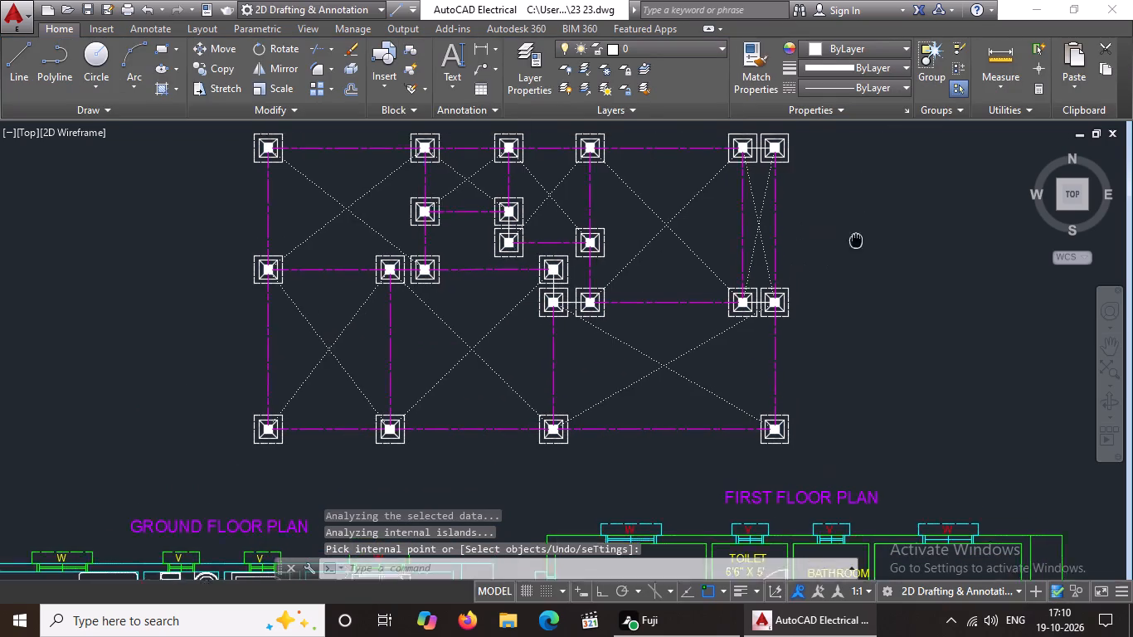
middle_drag(855, 246, 814, 366)
scroll(811, 359, down, 3)
middle_drag(800, 382, 829, 229)
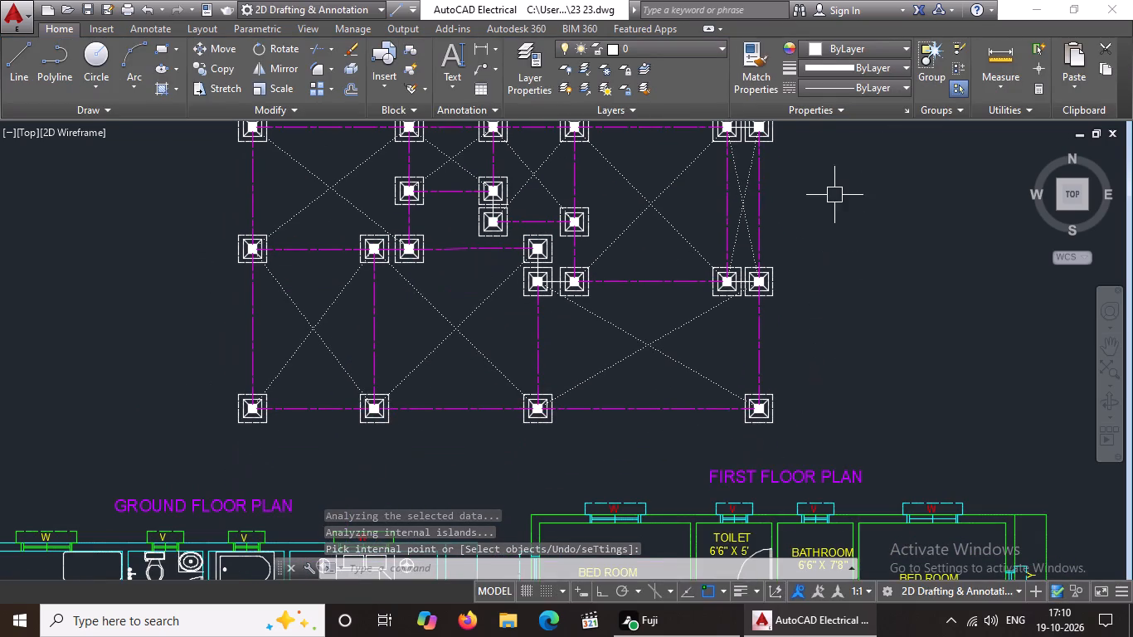
scroll(834, 220, down, 6)
middle_drag(831, 275, 857, 173)
scroll(857, 177, down, 4)
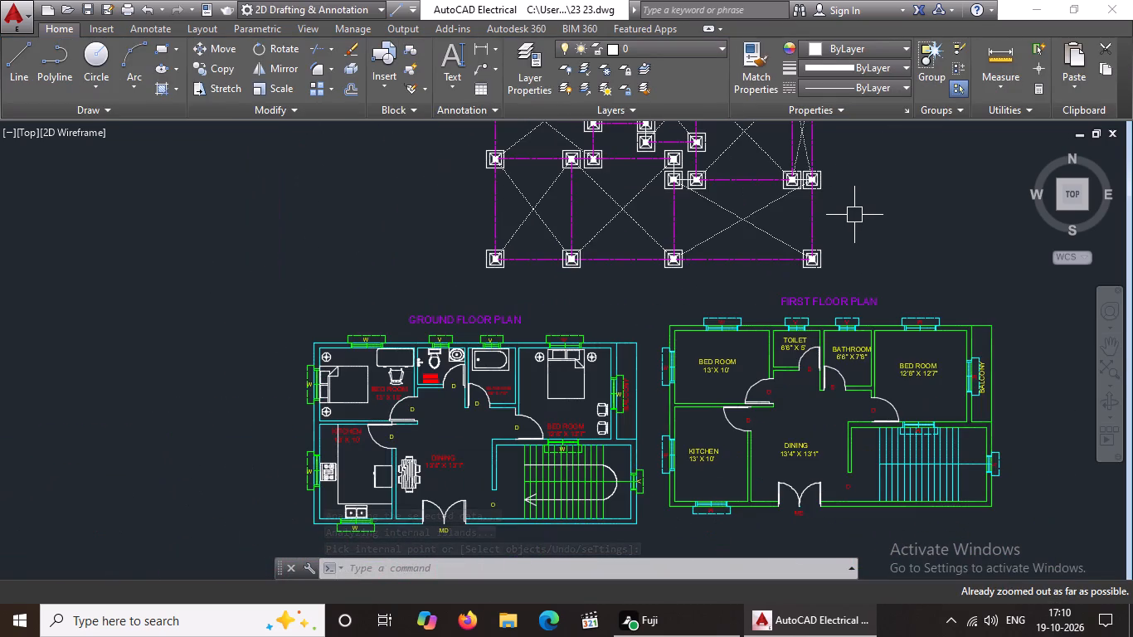
middle_drag(846, 226, 787, 338)
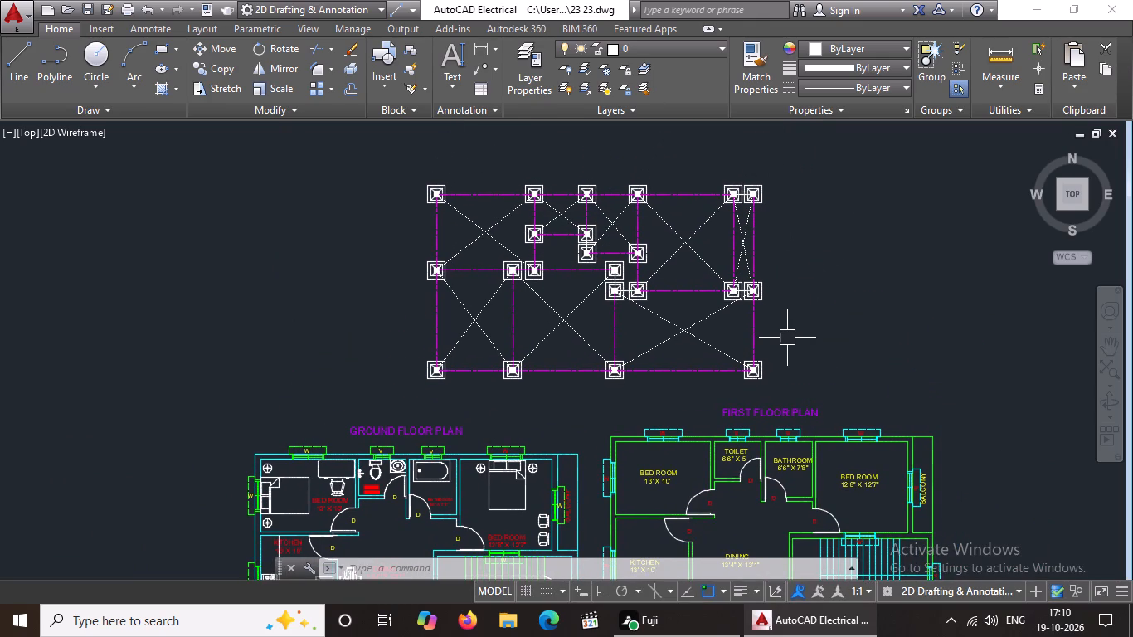
key(Escape)
Recolour the two crossing dotted diagonals in the footing plan's bottom-right bay to grey 99,100,102.
scroll(717, 301, up, 1)
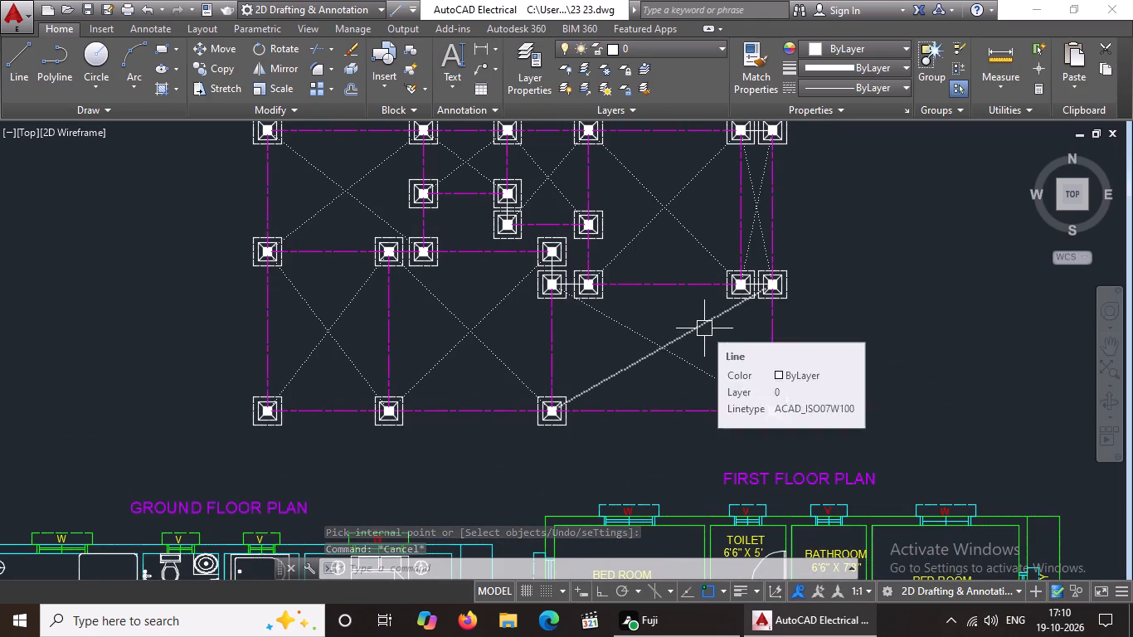
click(630, 369)
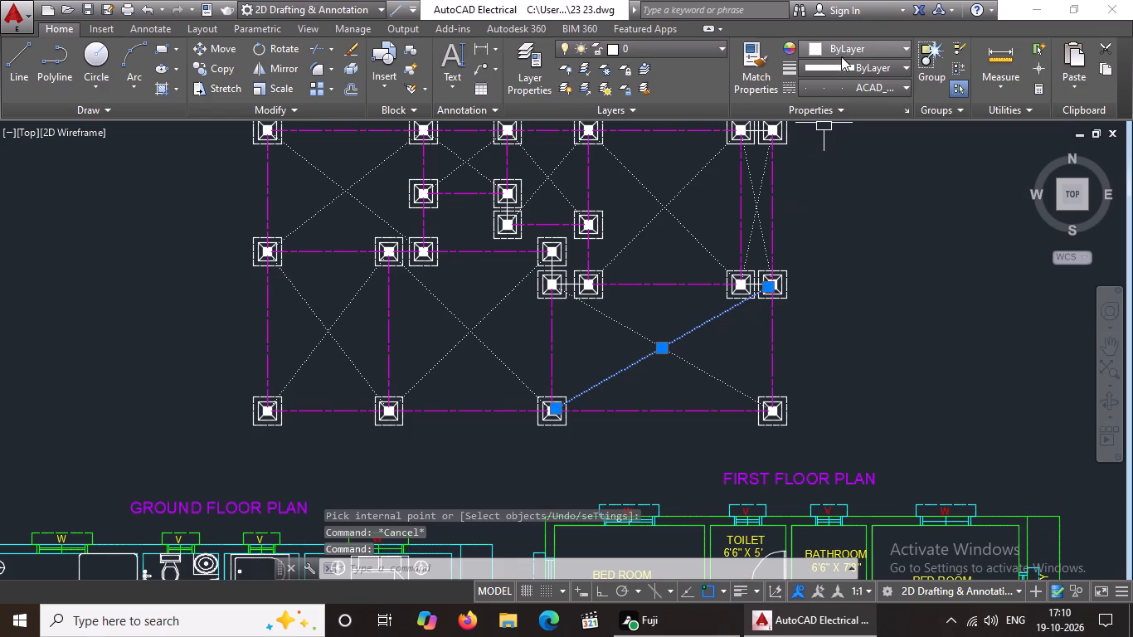
click(877, 43)
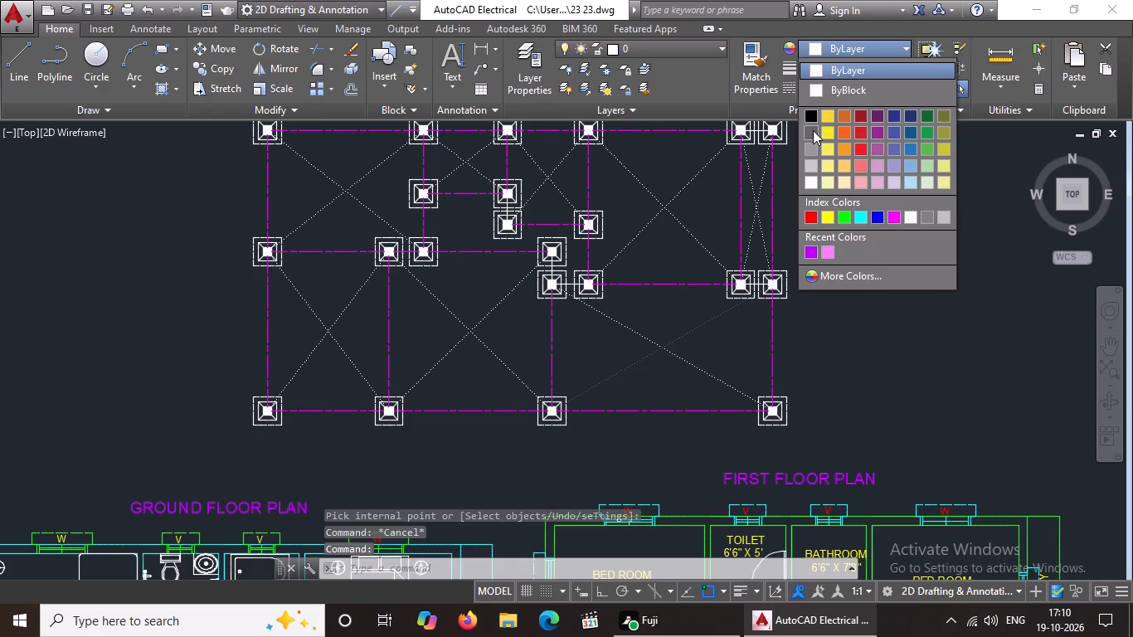
click(813, 130)
click(689, 361)
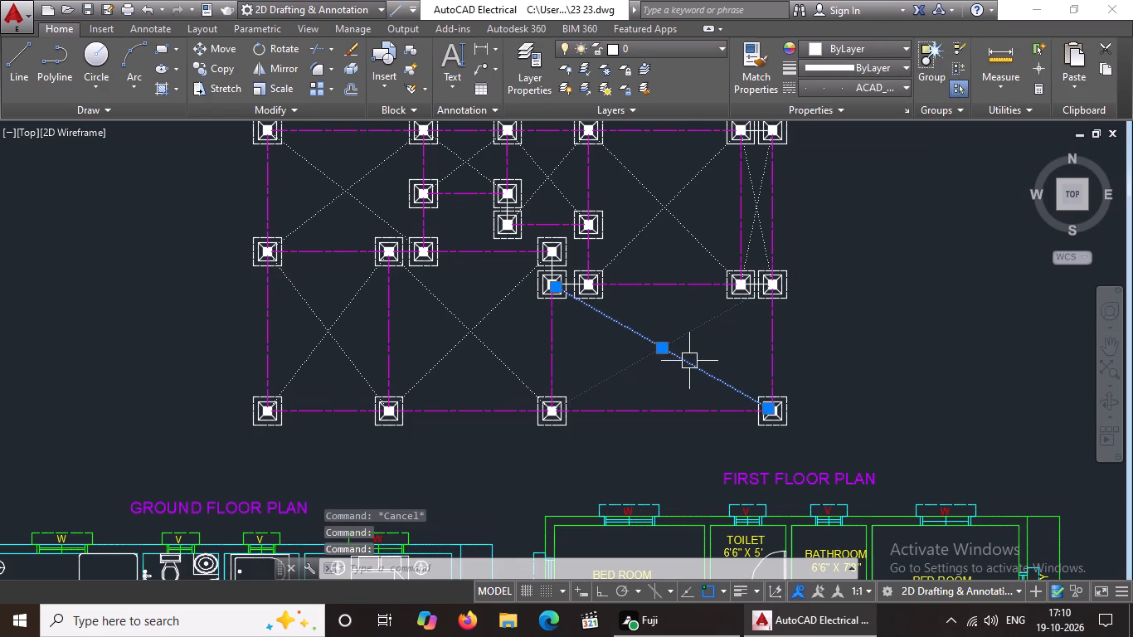
click(887, 48)
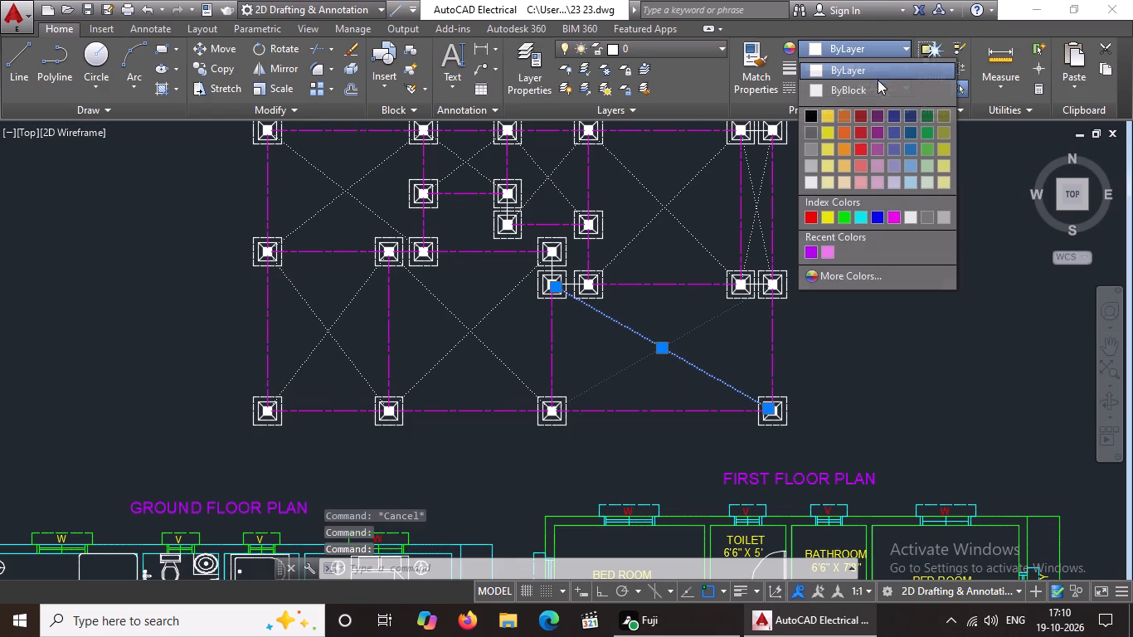
click(811, 125)
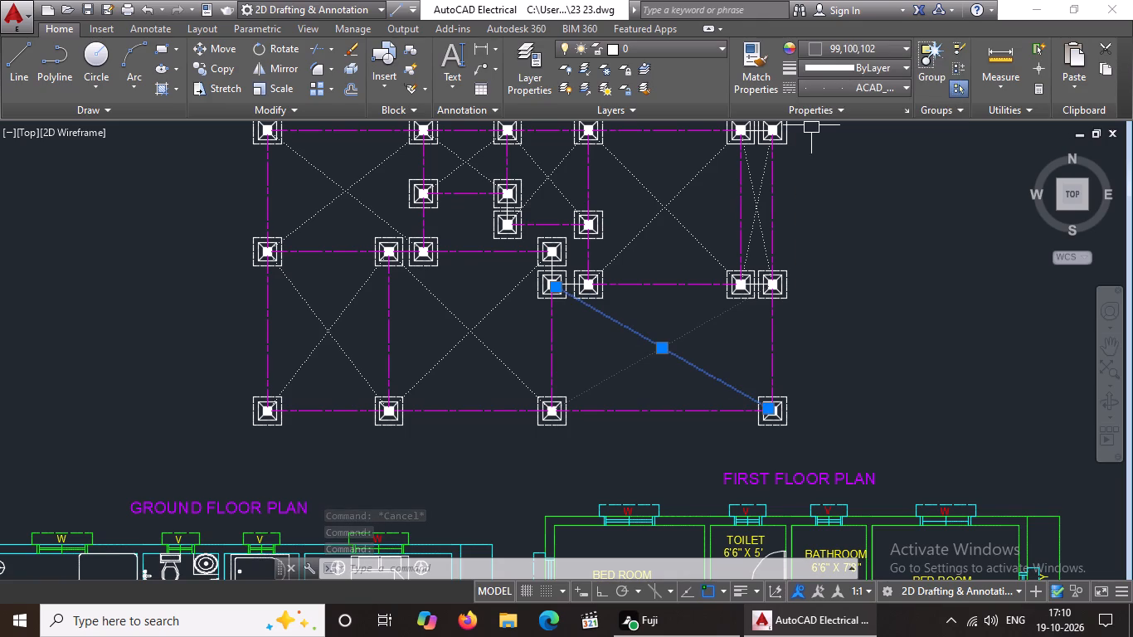
Recolour the two crossing dotted diagonals in the footing plan's bottom-middle bay to grey 99,100,102.
scroll(811, 125, up, 1)
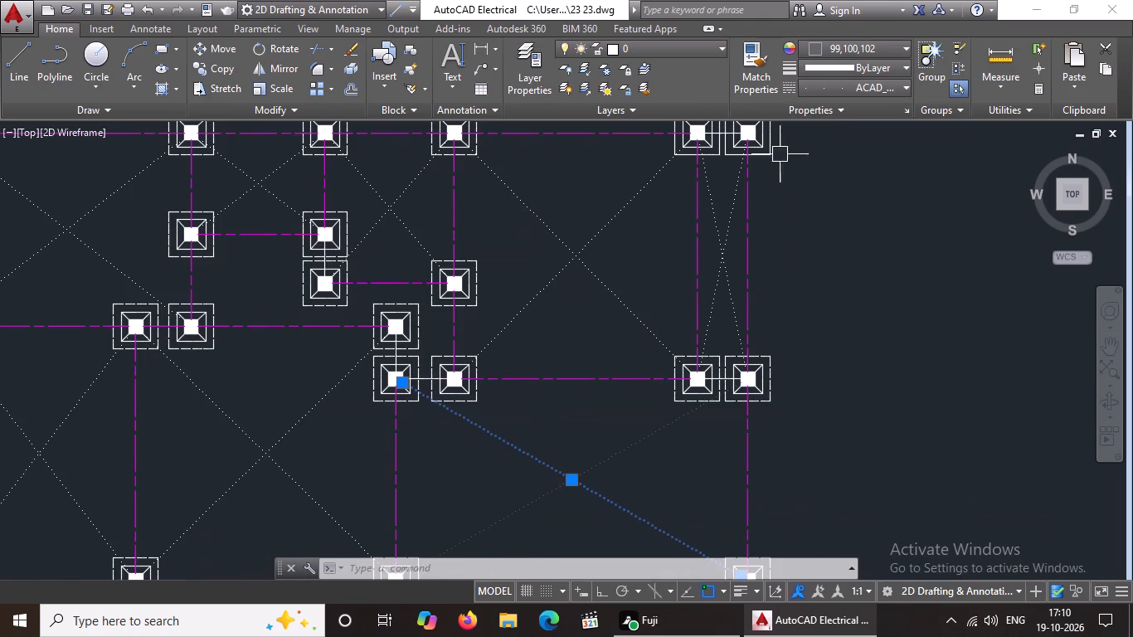
click(280, 439)
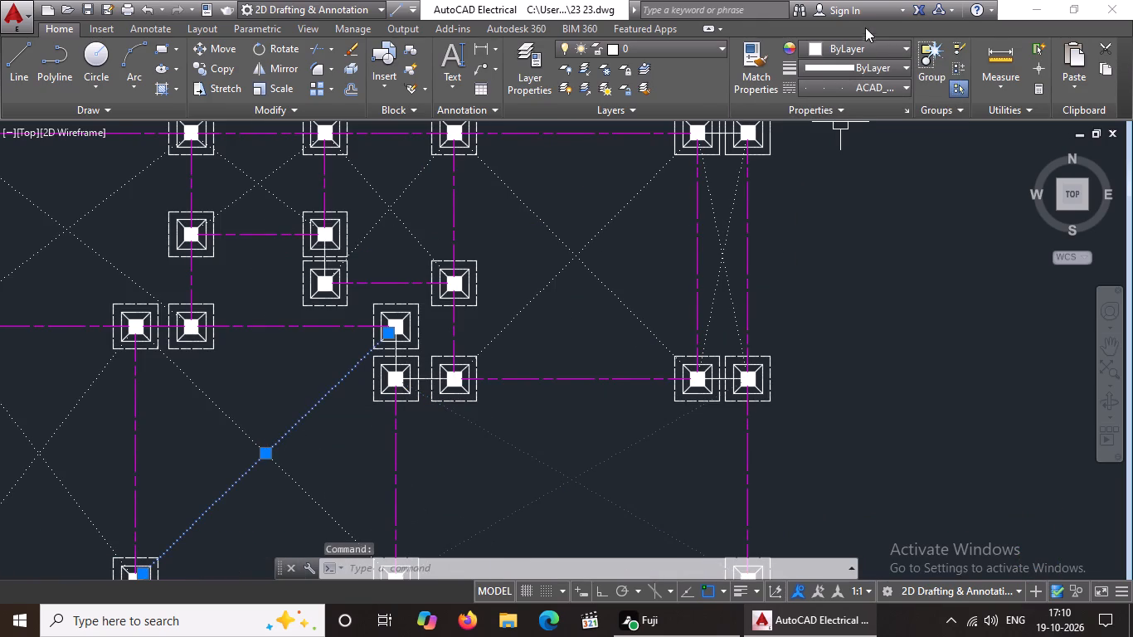
click(863, 41)
click(810, 131)
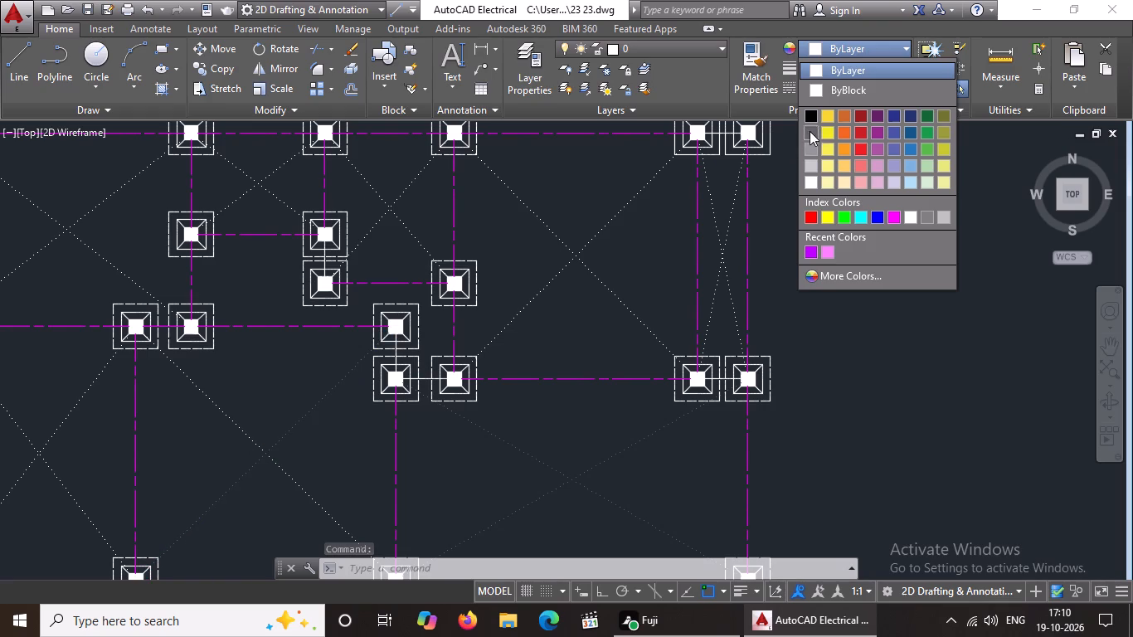
click(200, 390)
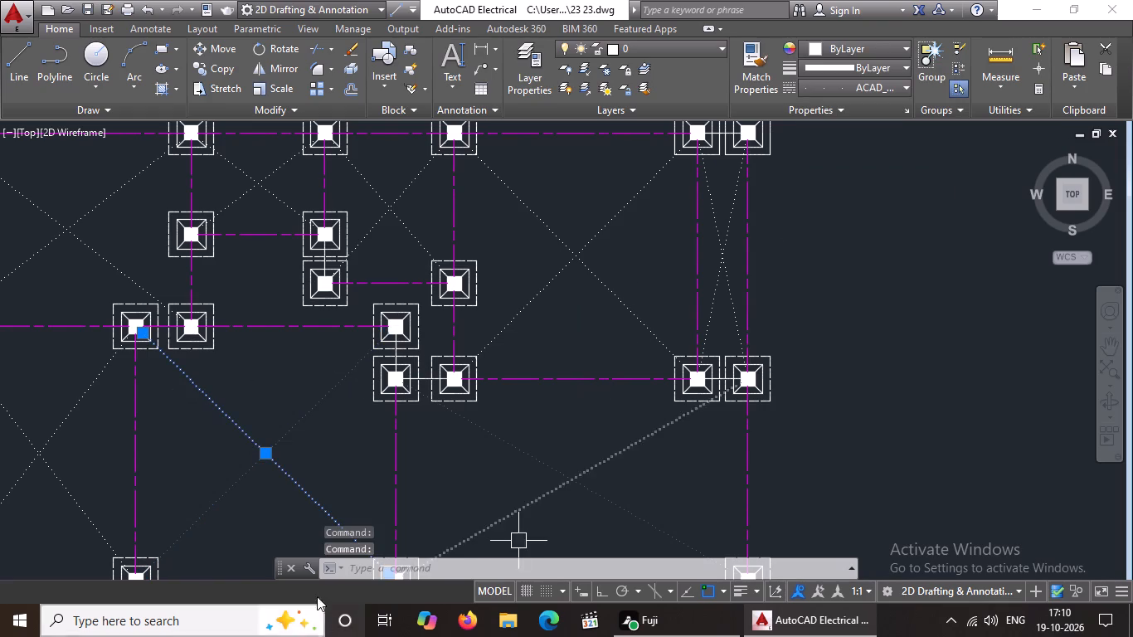
click(857, 47)
click(807, 133)
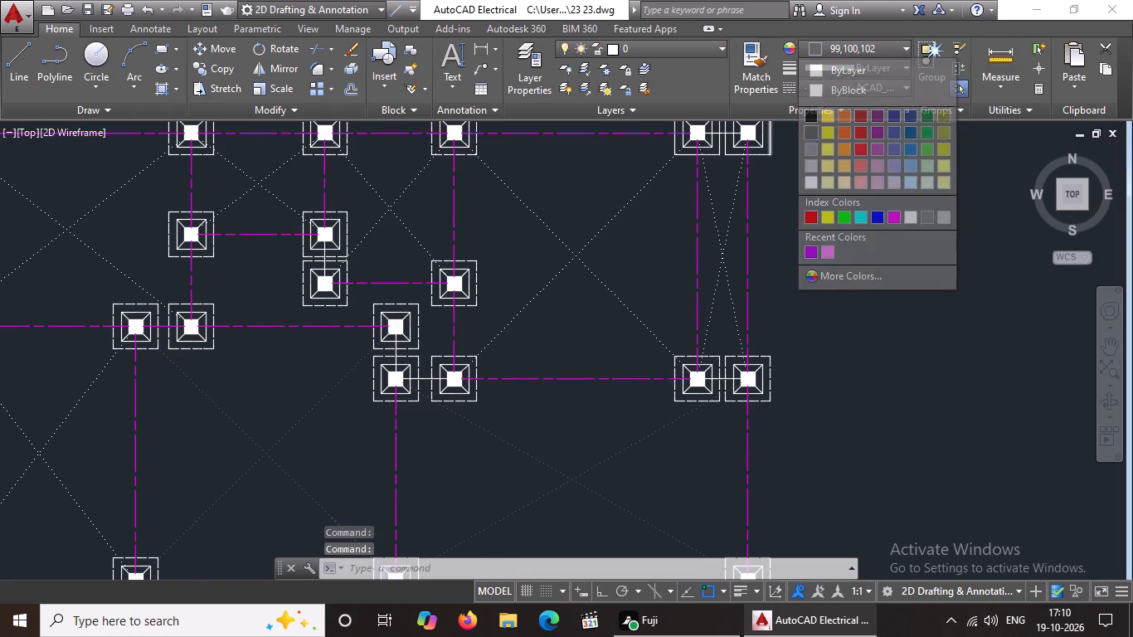
Recolour the two crossing dotted diagonals in the footing plan's bottom-left bay to grey 99,100,102.
scroll(774, 334, down, 4)
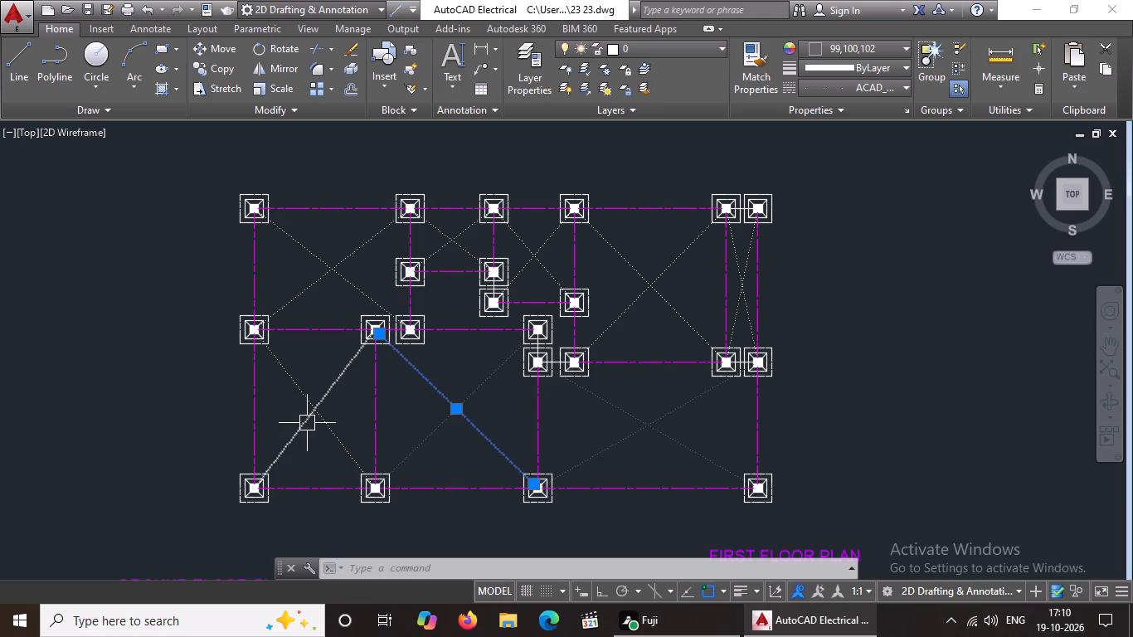
click(307, 422)
click(805, 45)
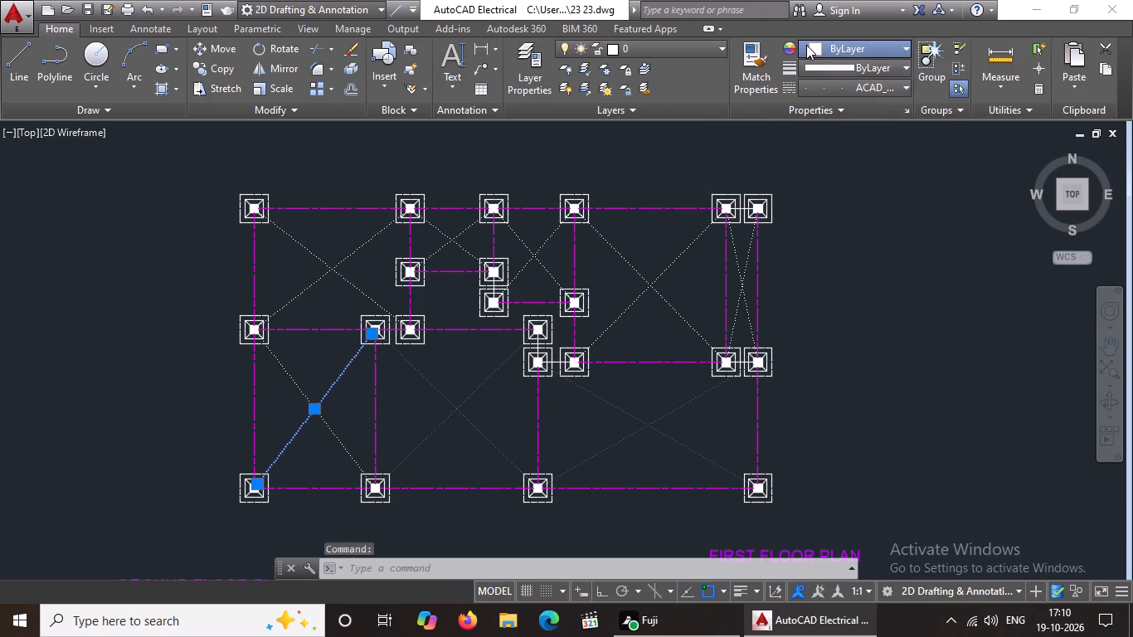
click(807, 130)
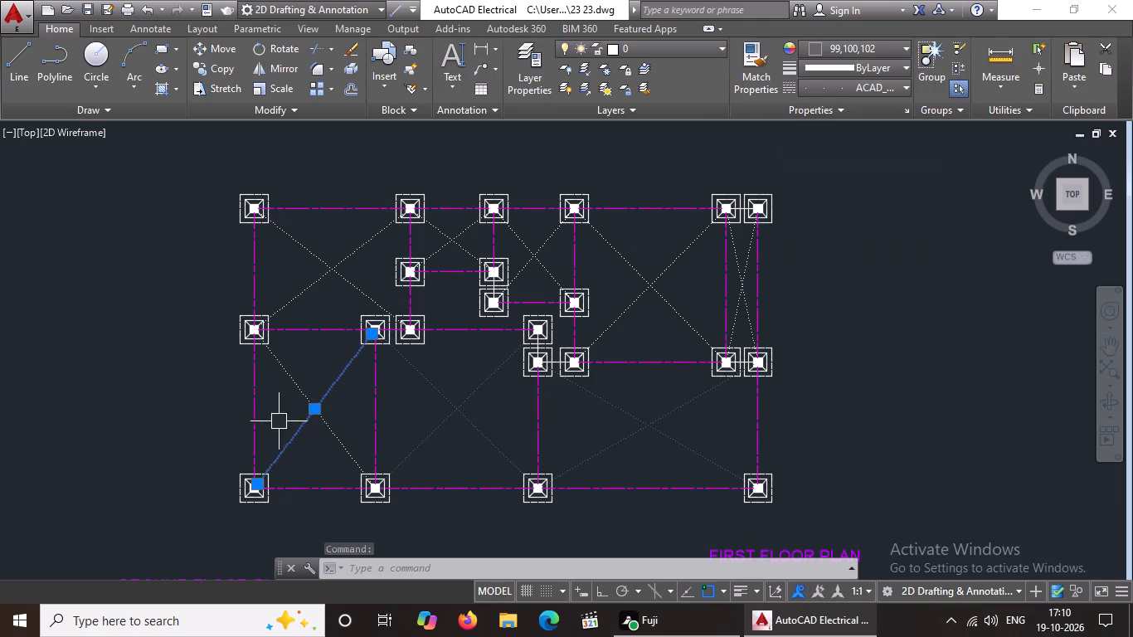
click(285, 376)
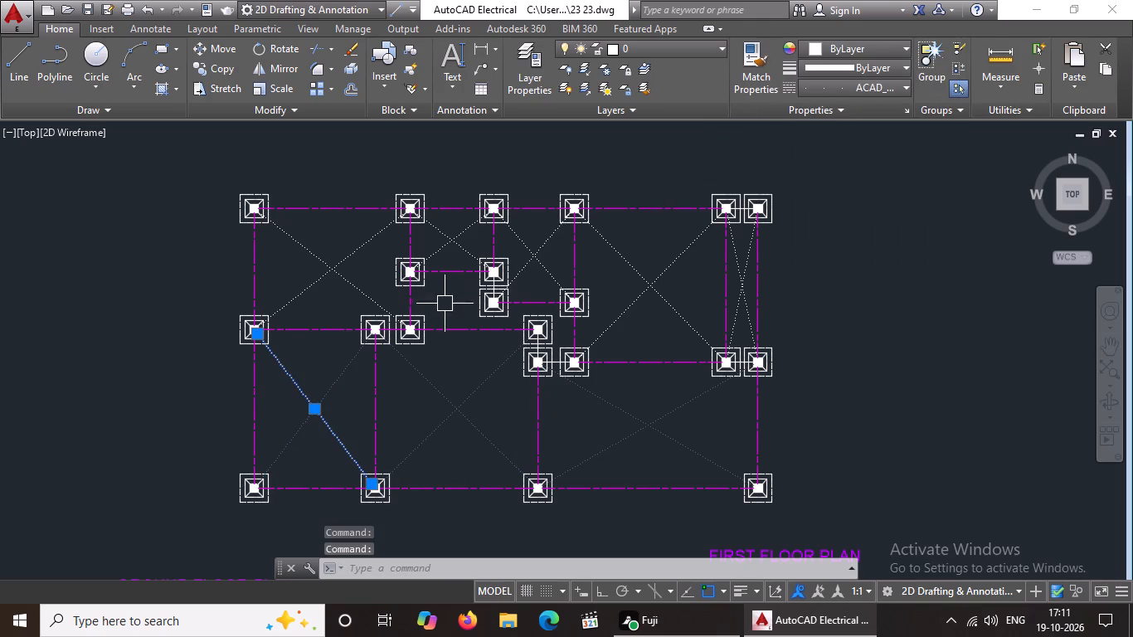
click(861, 48)
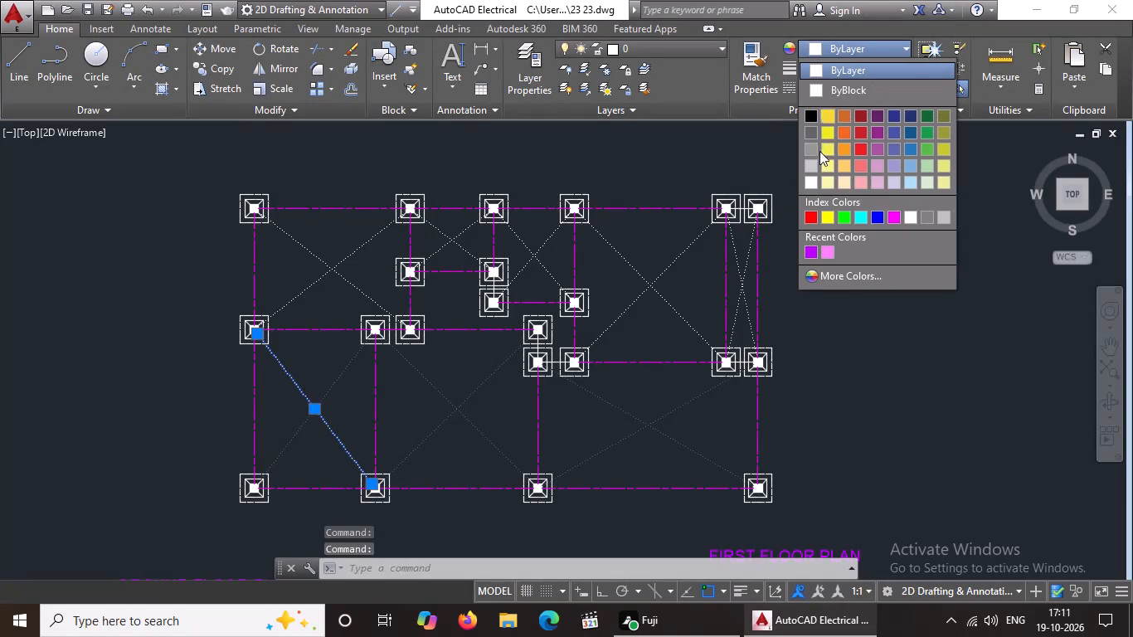
click(805, 129)
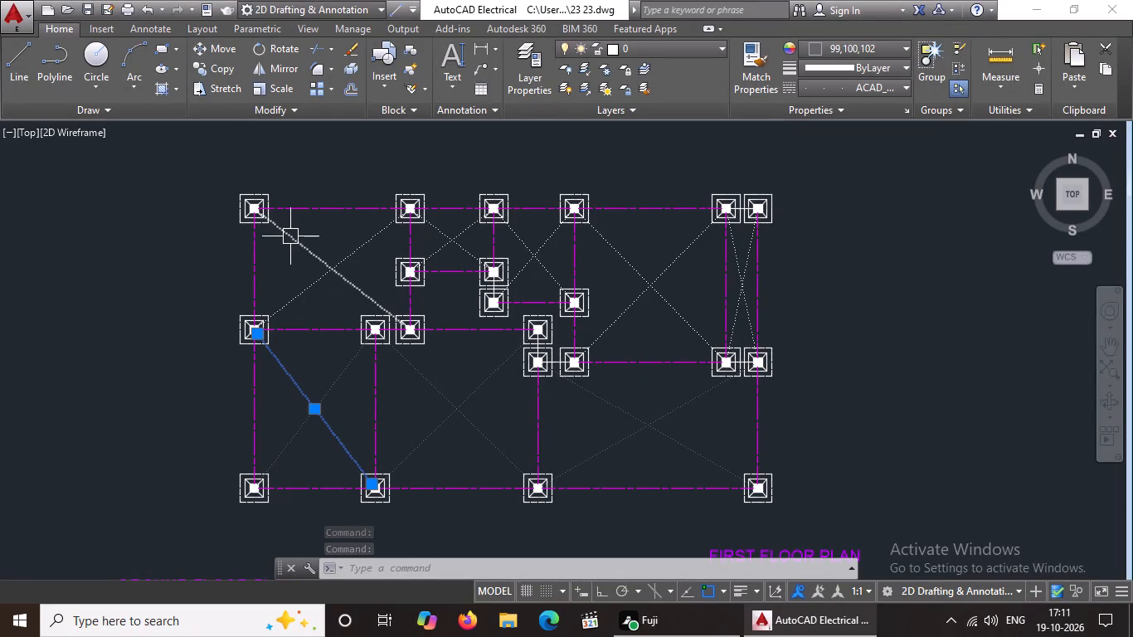
Recolour the two crossing dotted diagonals in the footing plan's top-left bay to grey 99,100,102.
click(291, 236)
click(826, 54)
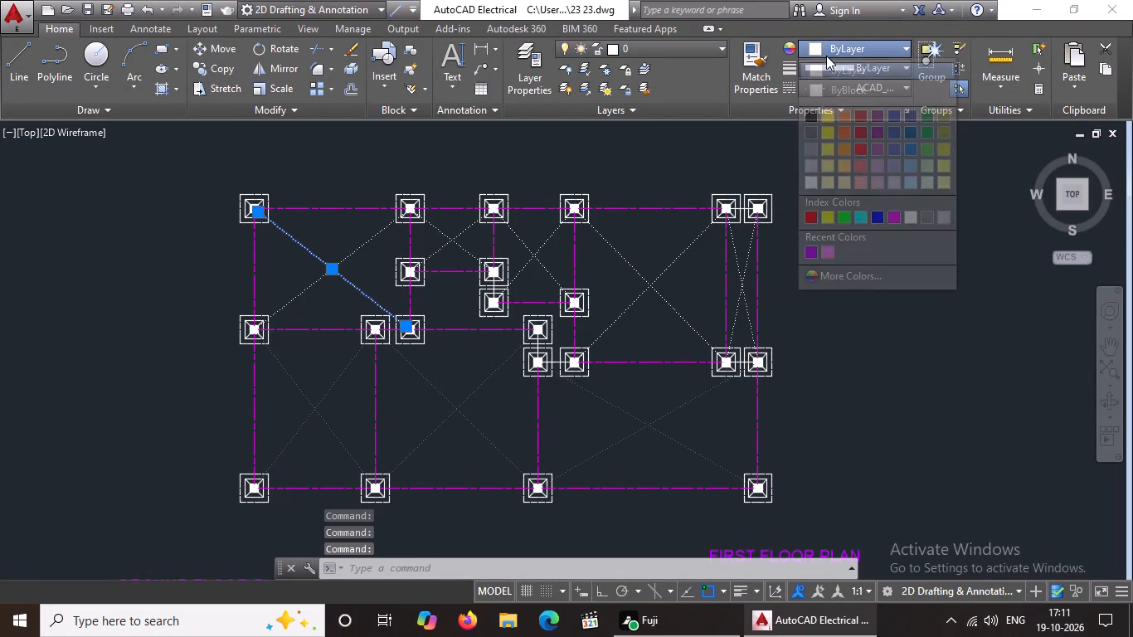
click(803, 130)
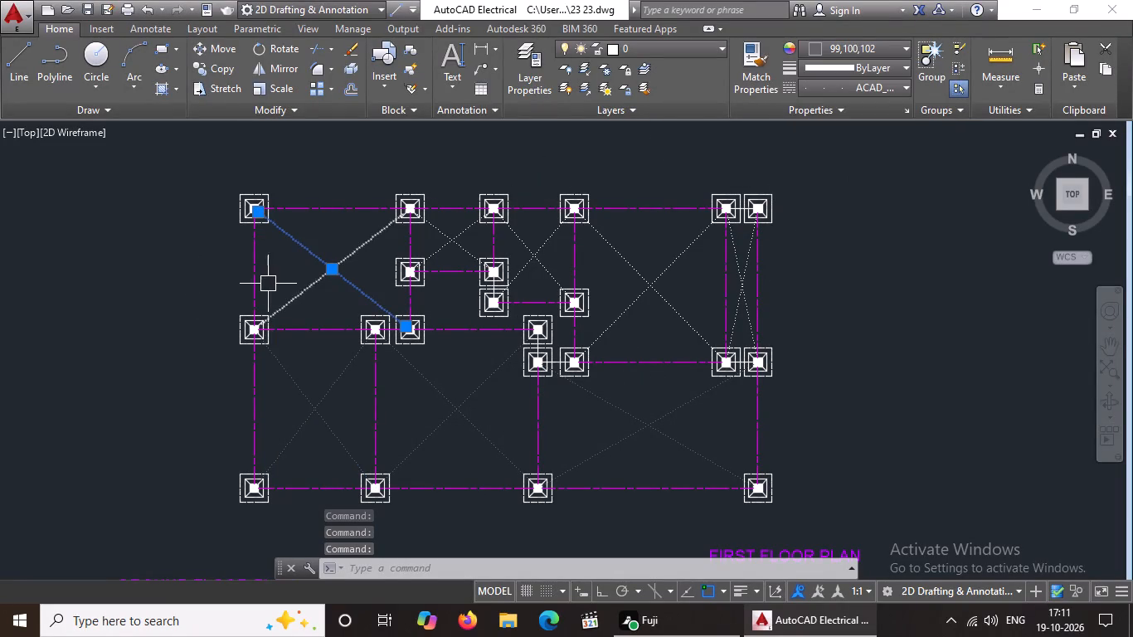
click(288, 297)
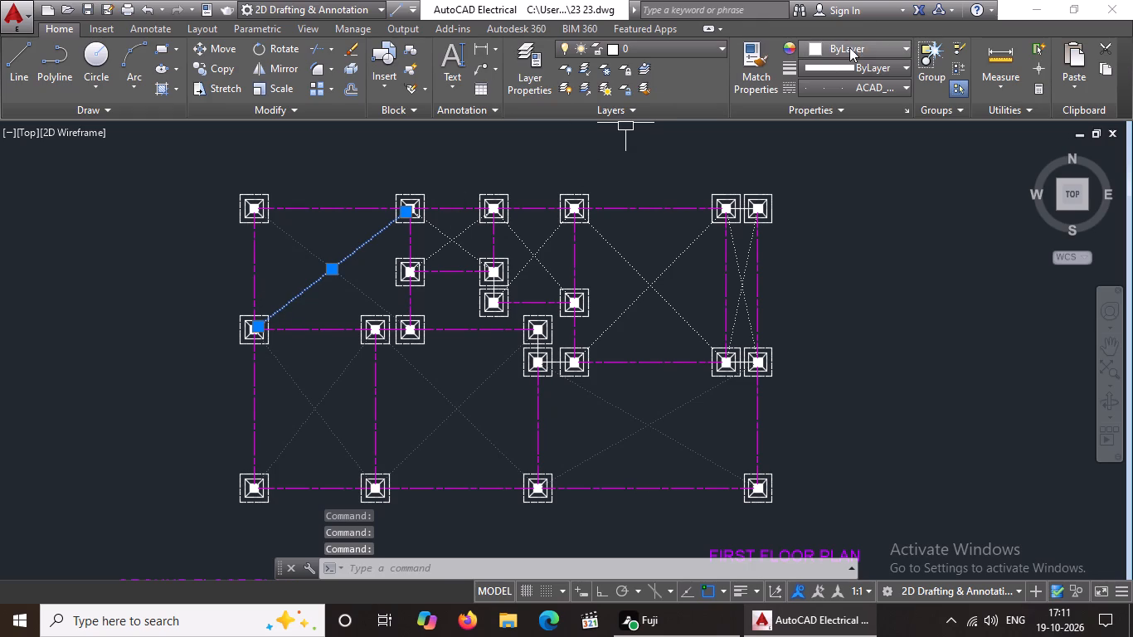
click(849, 47)
click(808, 127)
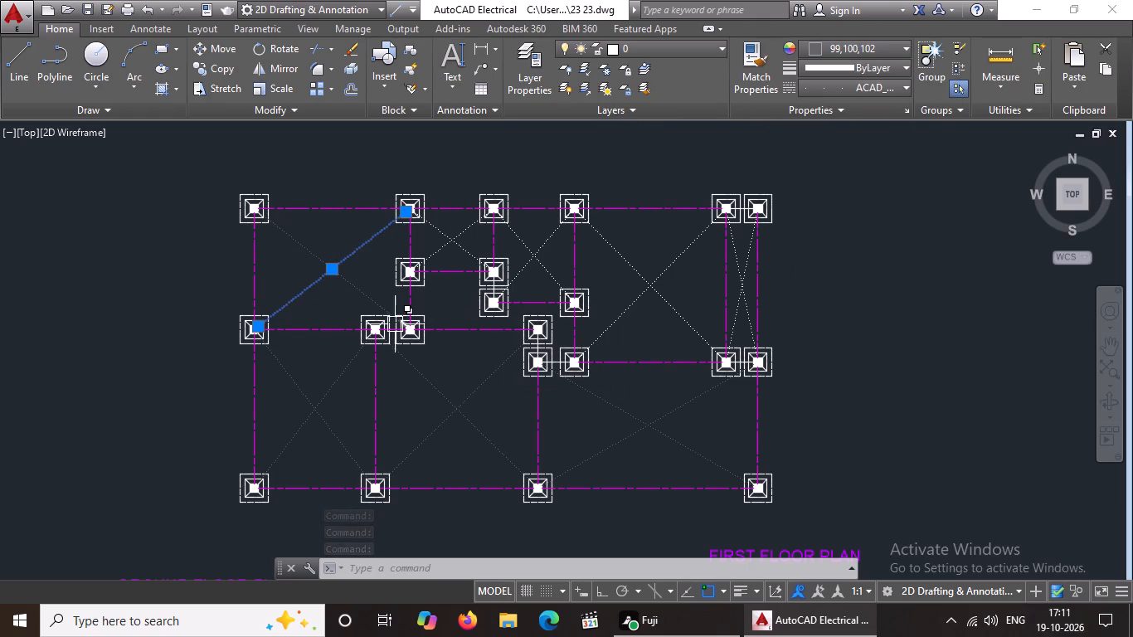
Recolour the two crossing dotted diagonals in the small second bay along the footing plan's top row to grey 99,100,102.
scroll(451, 238, up, 1)
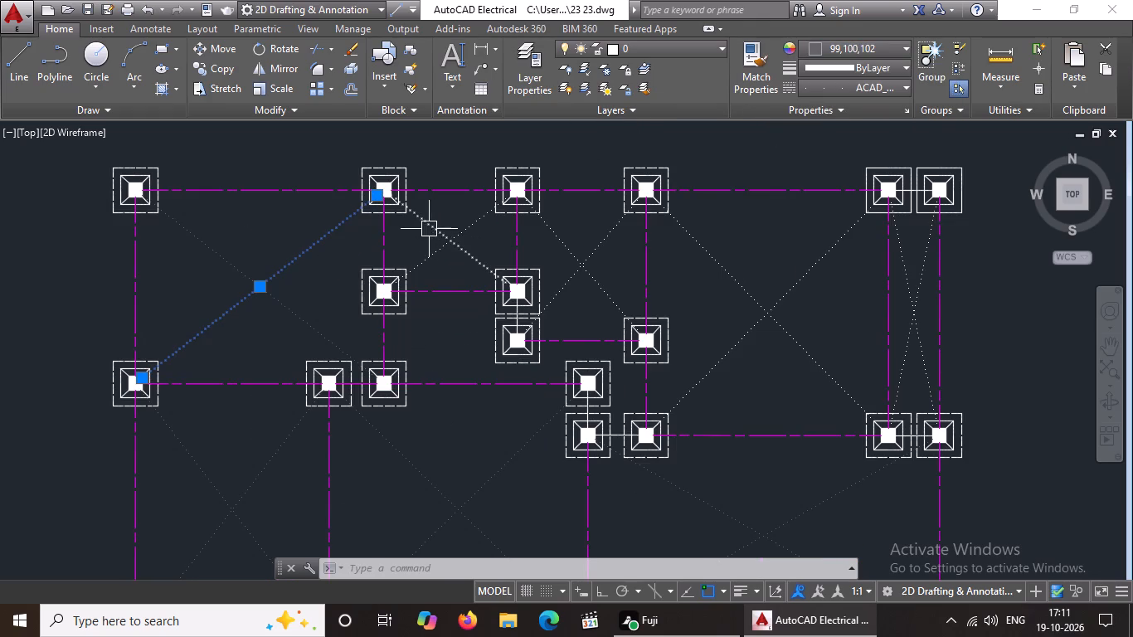
click(428, 229)
click(883, 44)
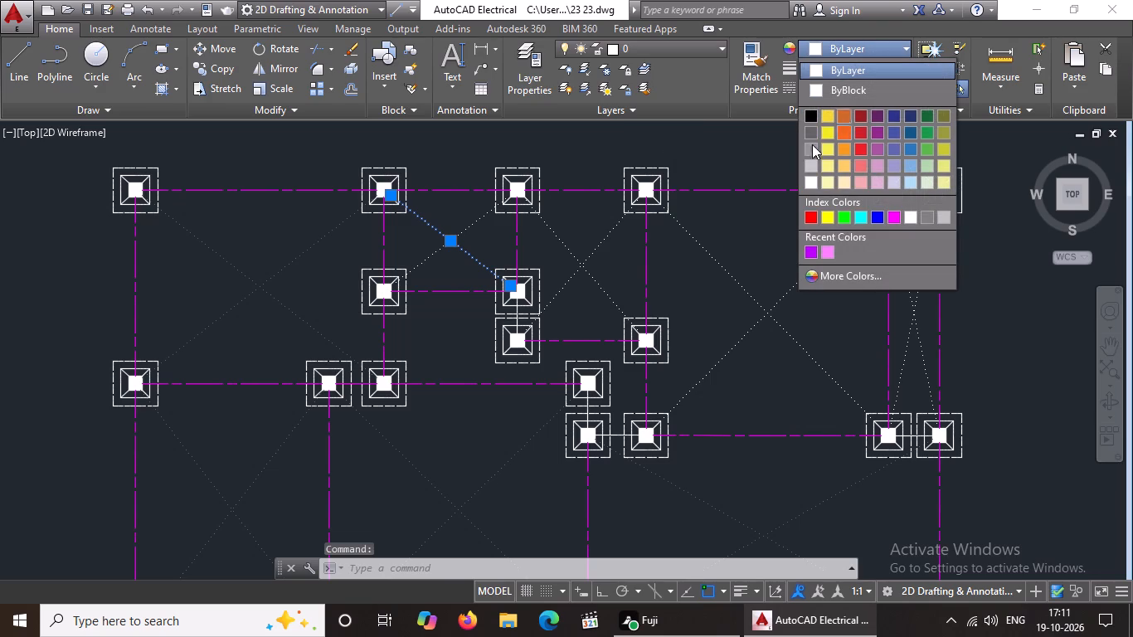
click(805, 133)
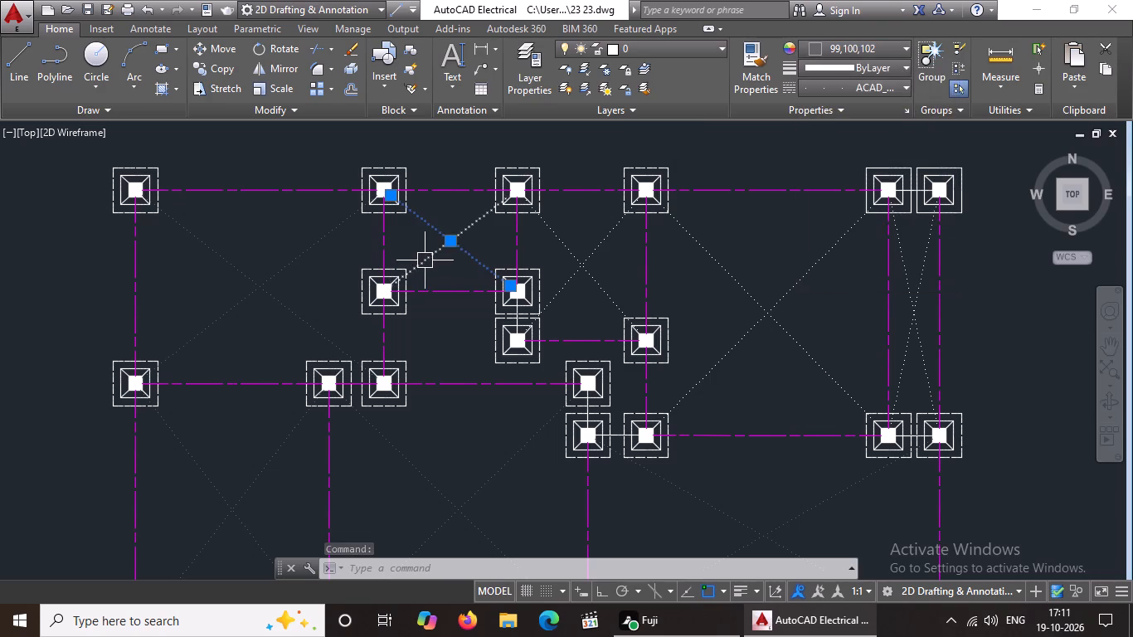
click(425, 260)
click(836, 51)
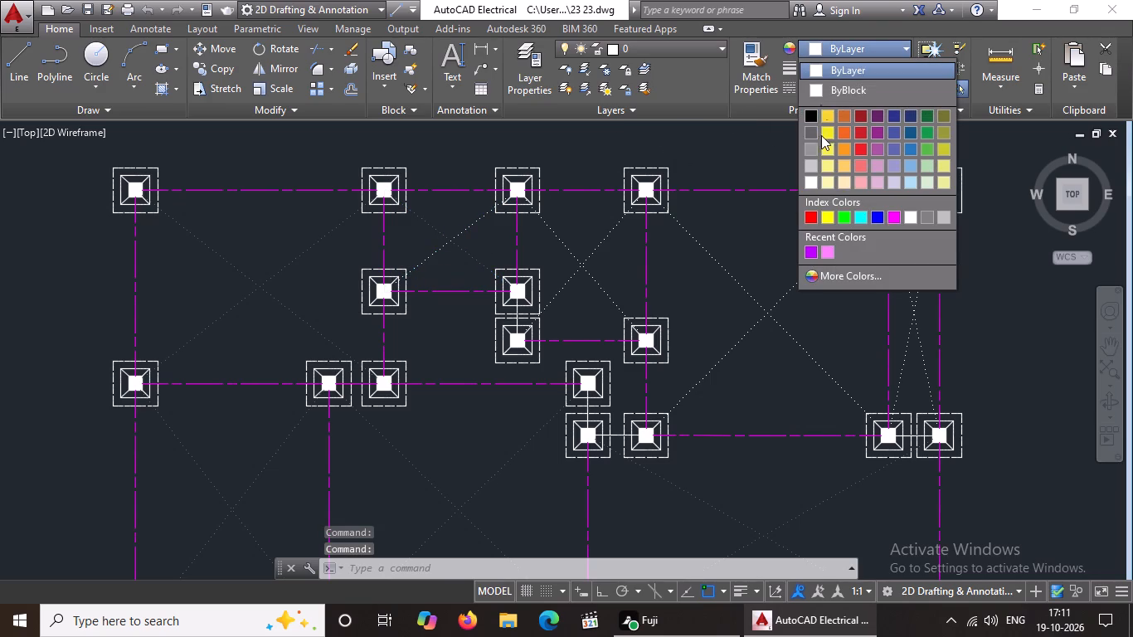
click(810, 129)
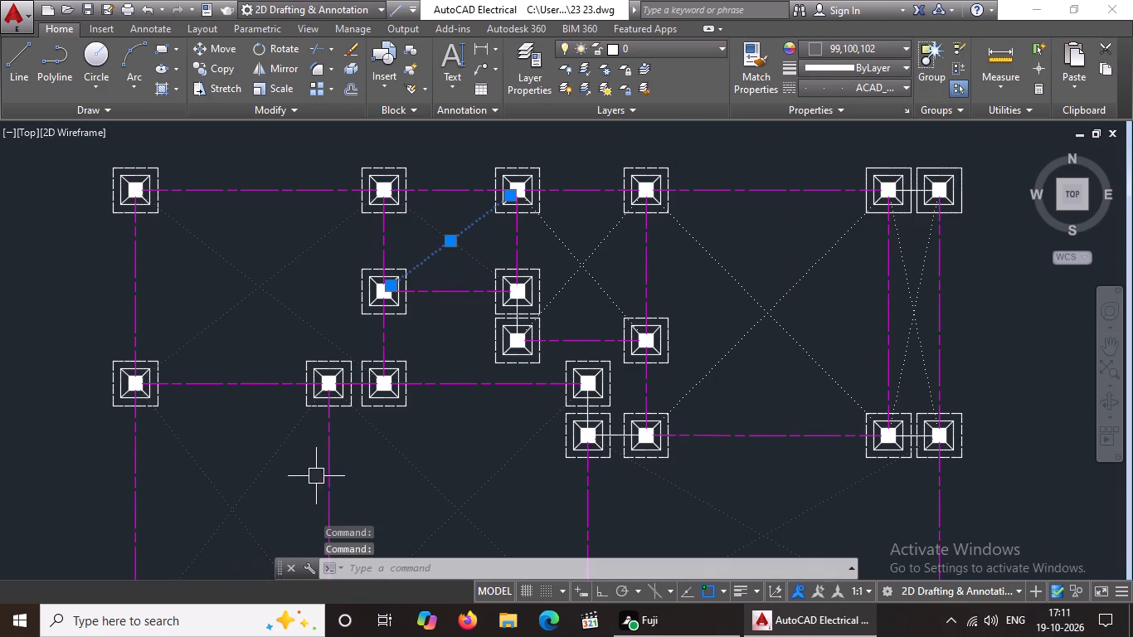
Recolour the two crossing dotted diagonals in the third bay along the footing plan's top row to grey 99,100,102.
click(555, 294)
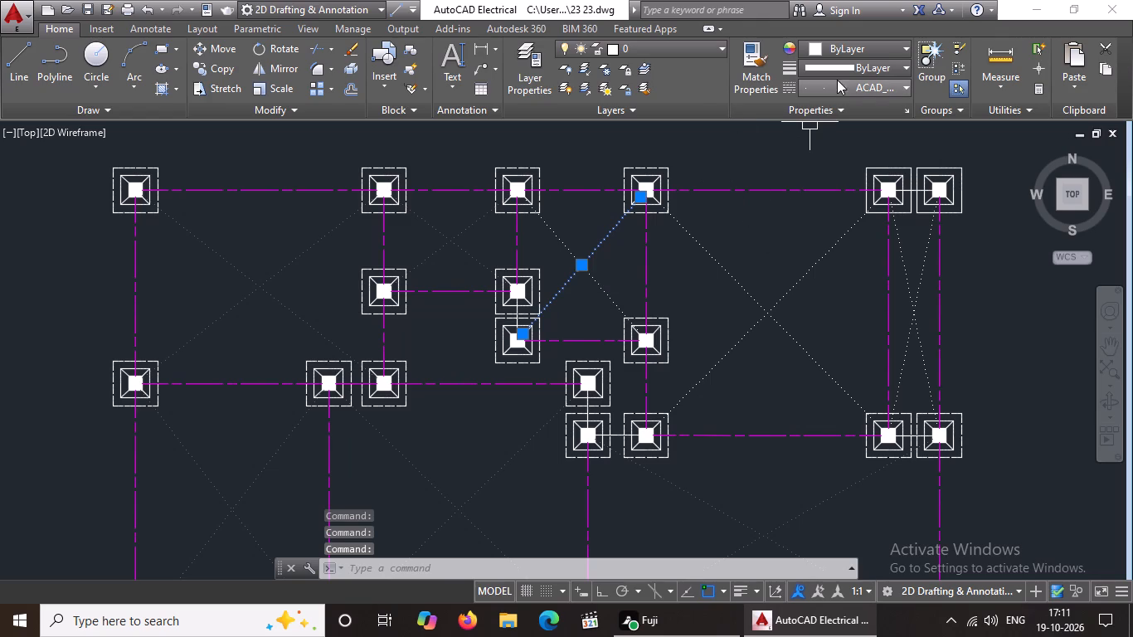
click(836, 54)
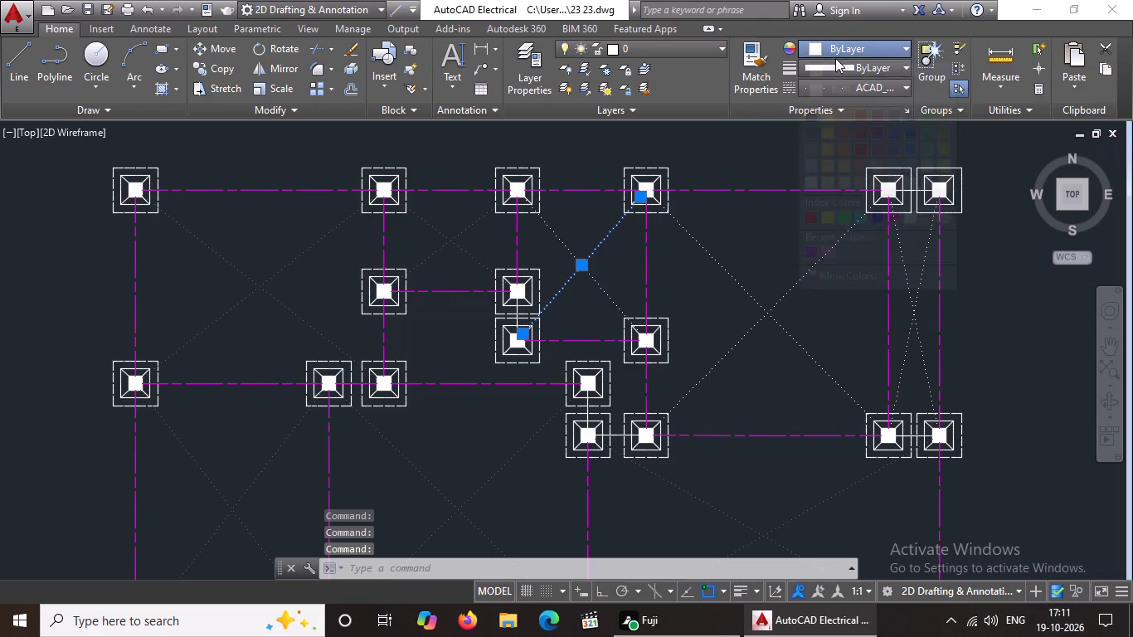
click(804, 126)
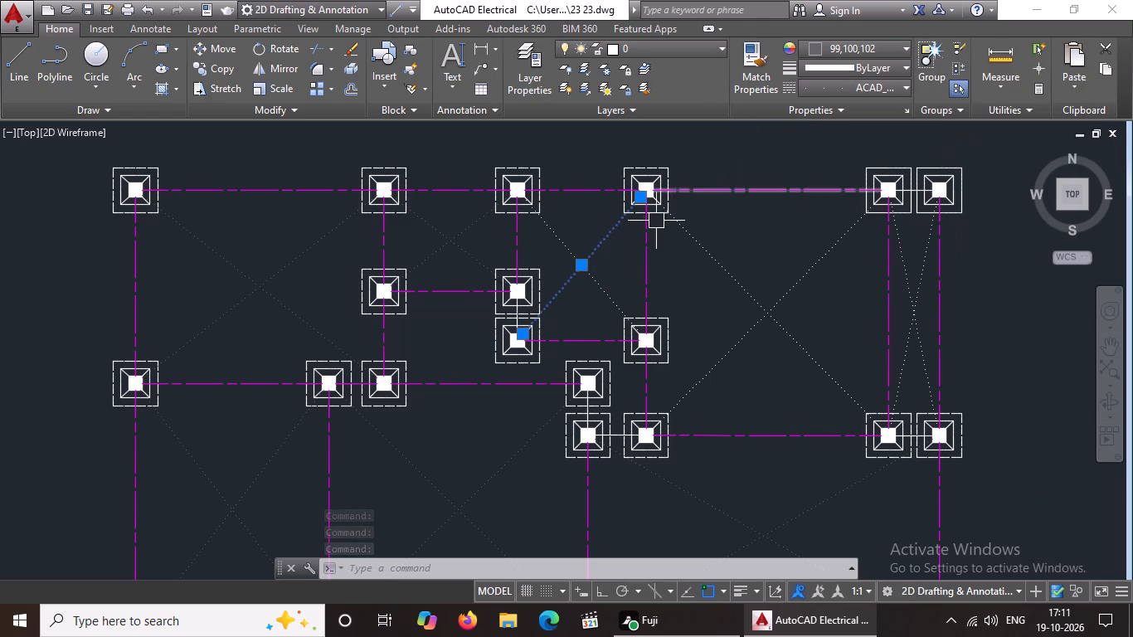
click(577, 247)
click(852, 47)
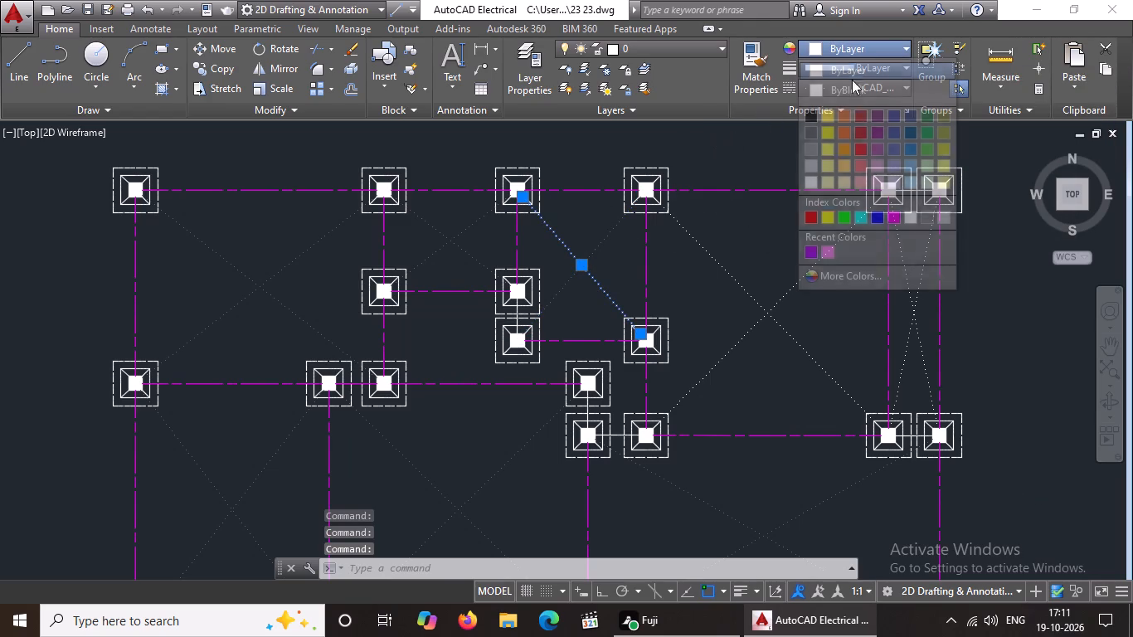
click(810, 130)
Recolour the short white vertical line joining the two closely stacked footings below the third top-row footing to Magenta.
scroll(543, 320, up, 2)
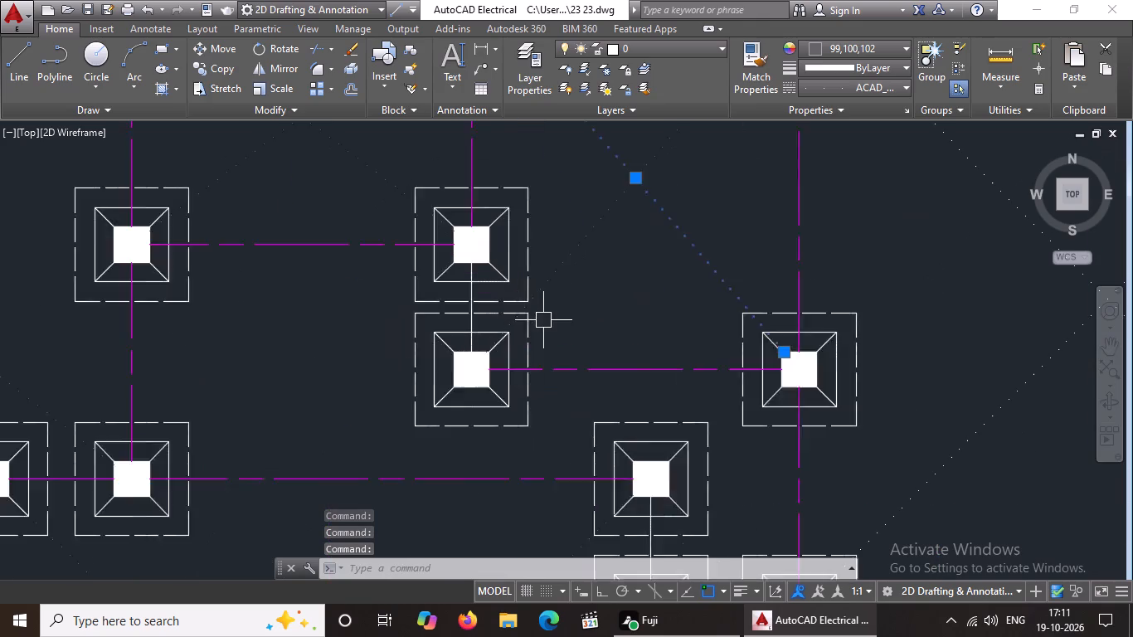
scroll(543, 320, up, 1)
click(424, 319)
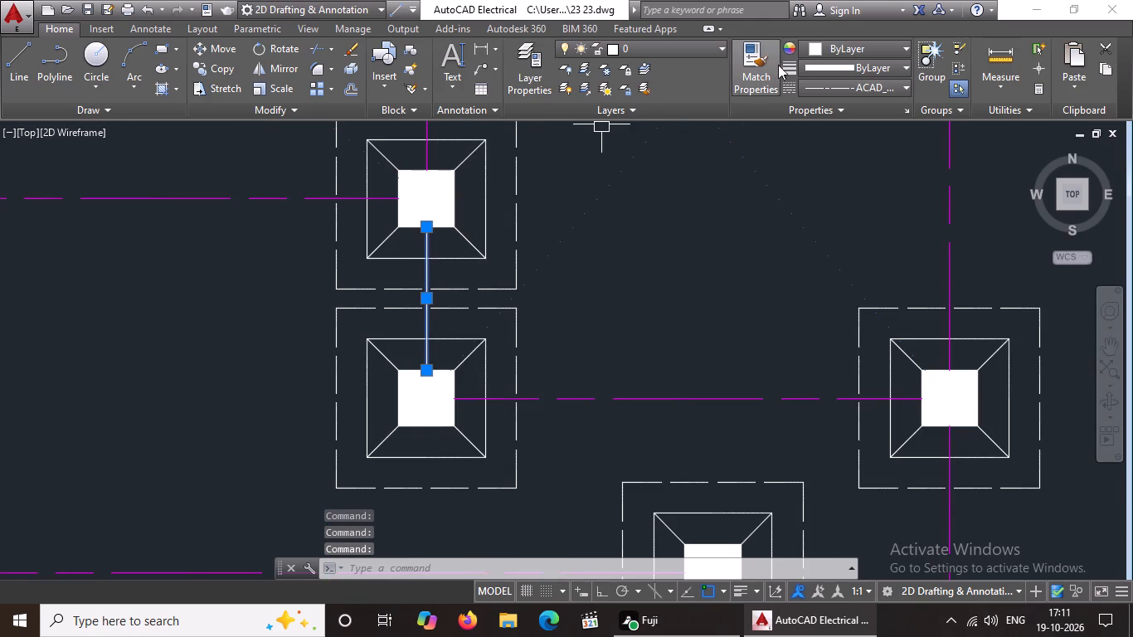
click(825, 47)
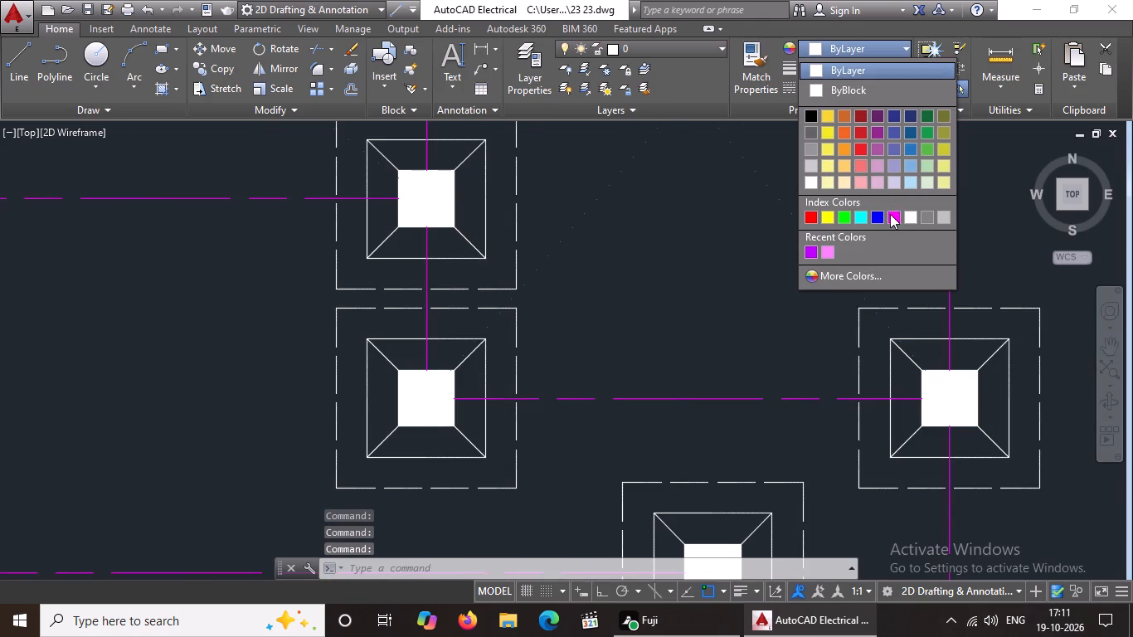
click(890, 214)
scroll(397, 394, down, 2)
key(Escape)
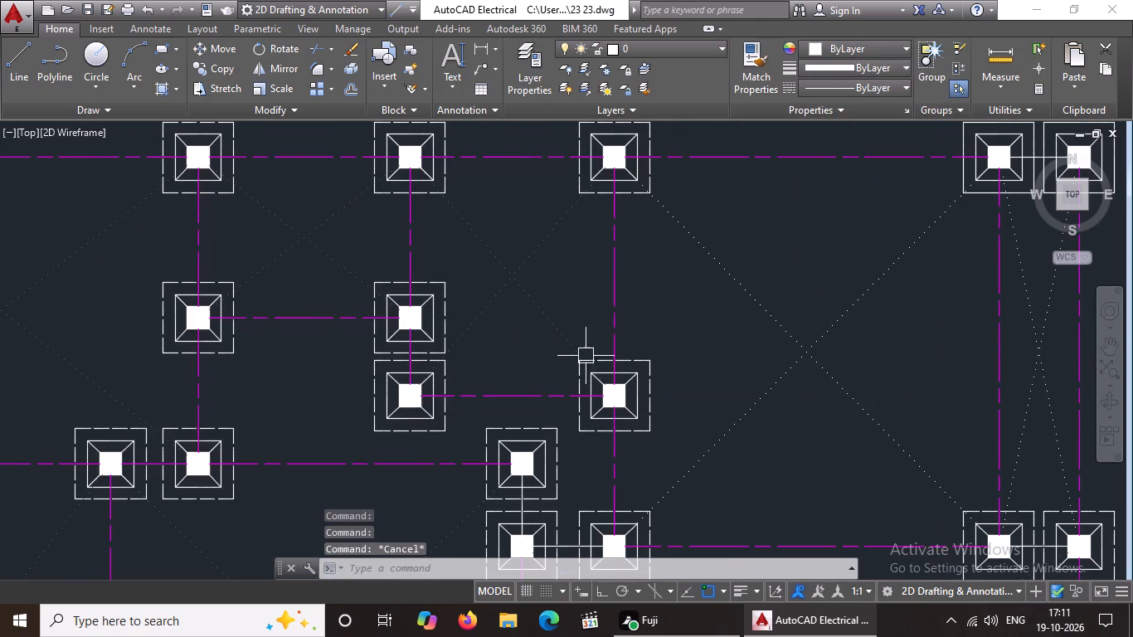
Recolour the two crossing dotted diagonals in the large fourth bay along the footing plan's top row to grey 99,100,102.
scroll(628, 348, down, 3)
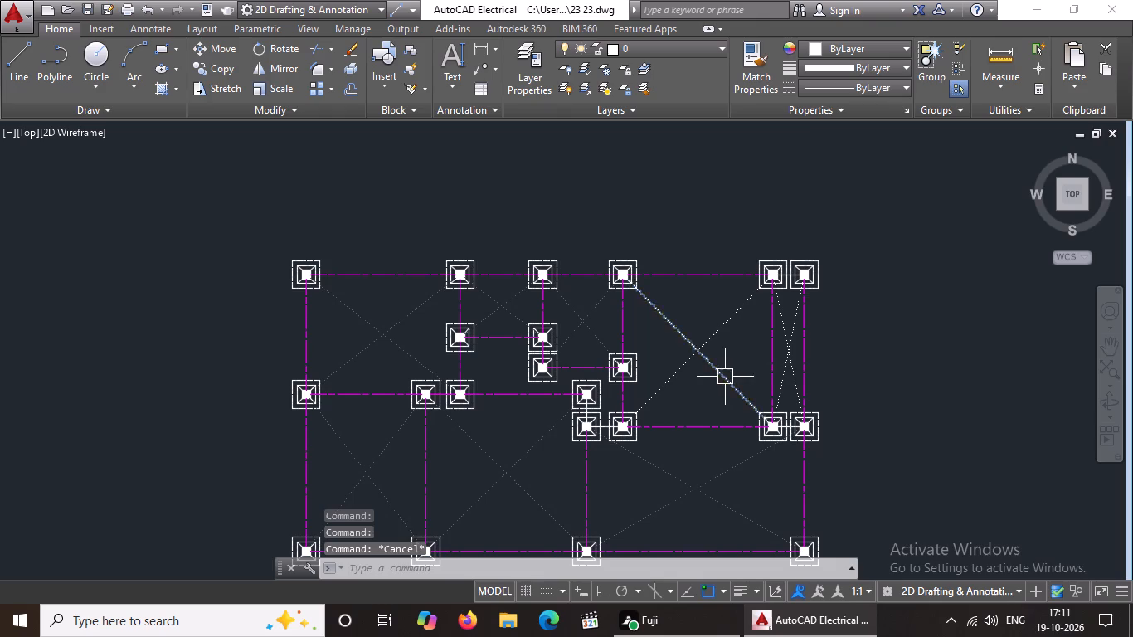
click(725, 377)
click(849, 36)
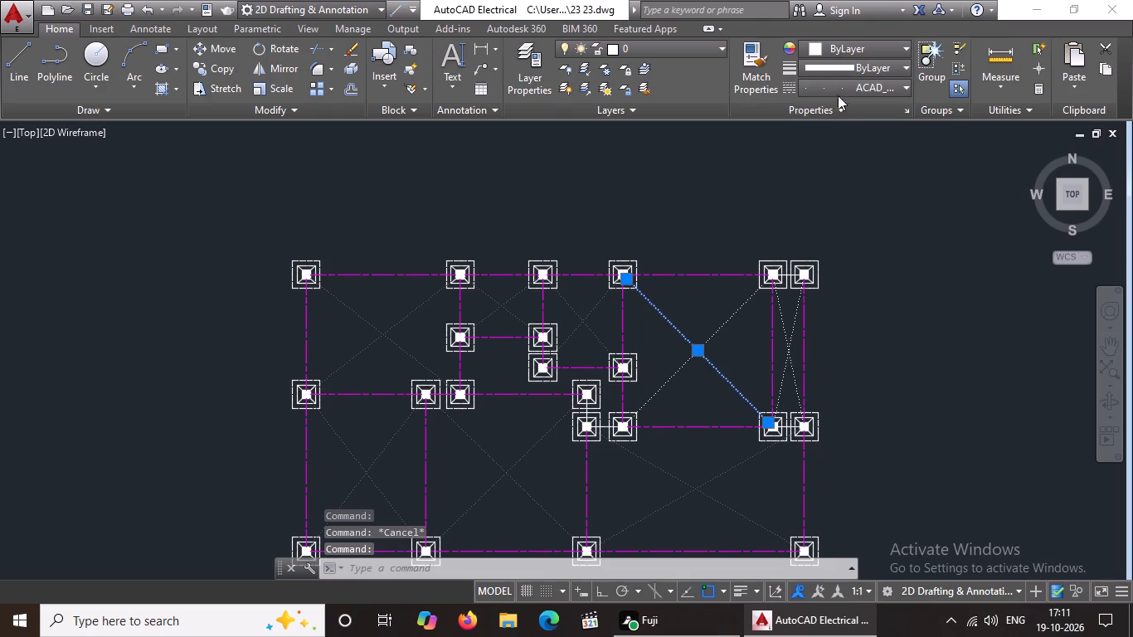
click(843, 52)
click(813, 133)
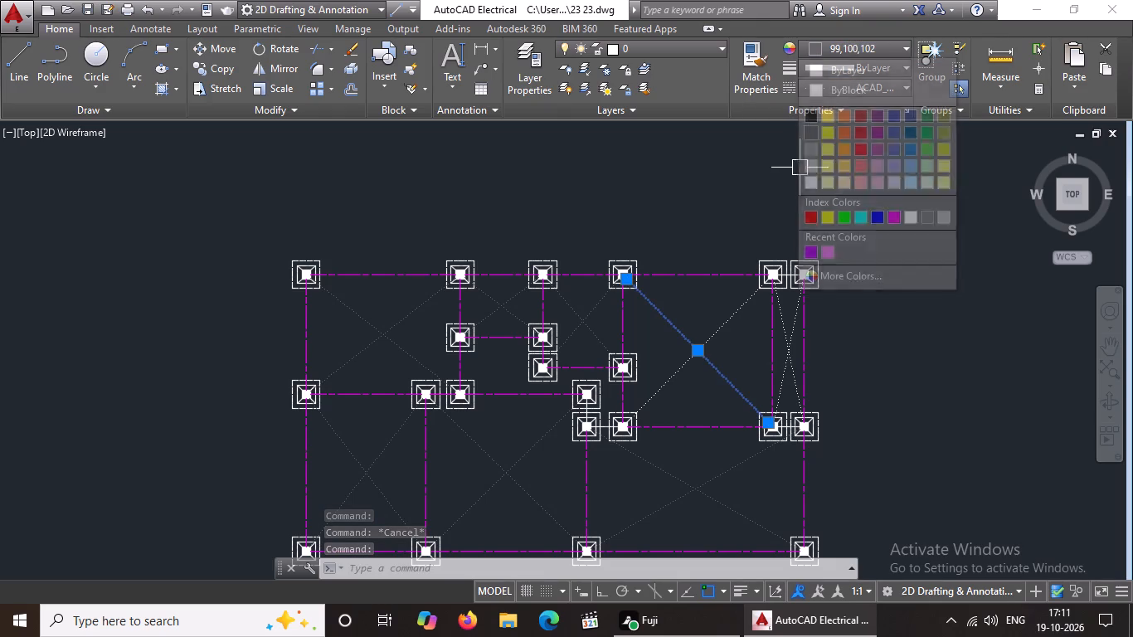
click(726, 318)
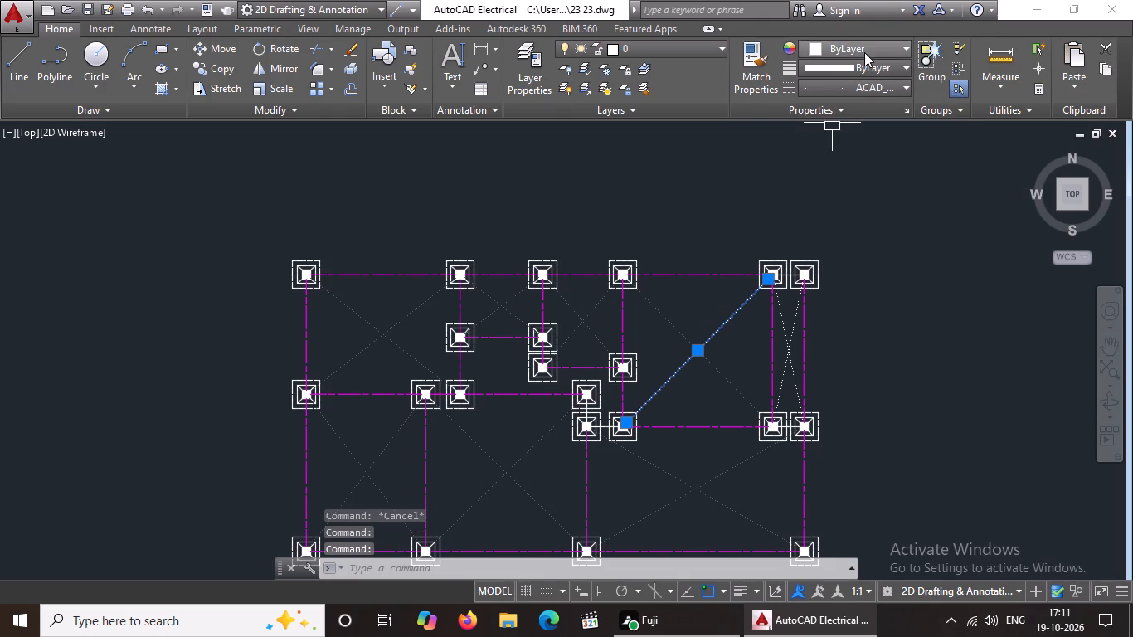
click(864, 43)
click(814, 129)
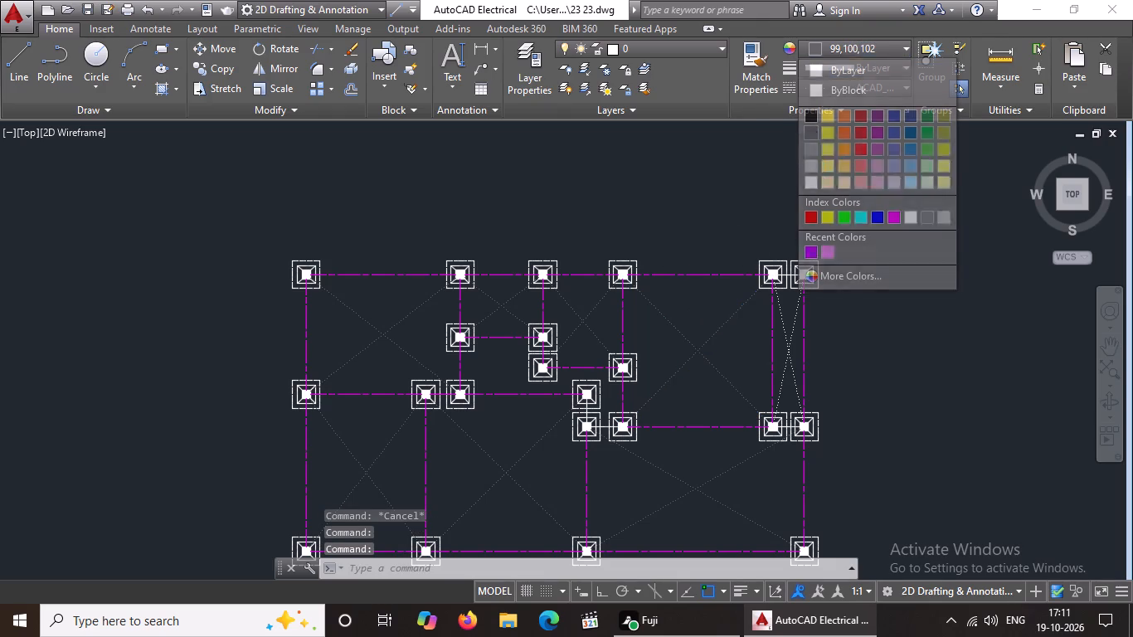
scroll(761, 314, down, 2)
key(Escape)
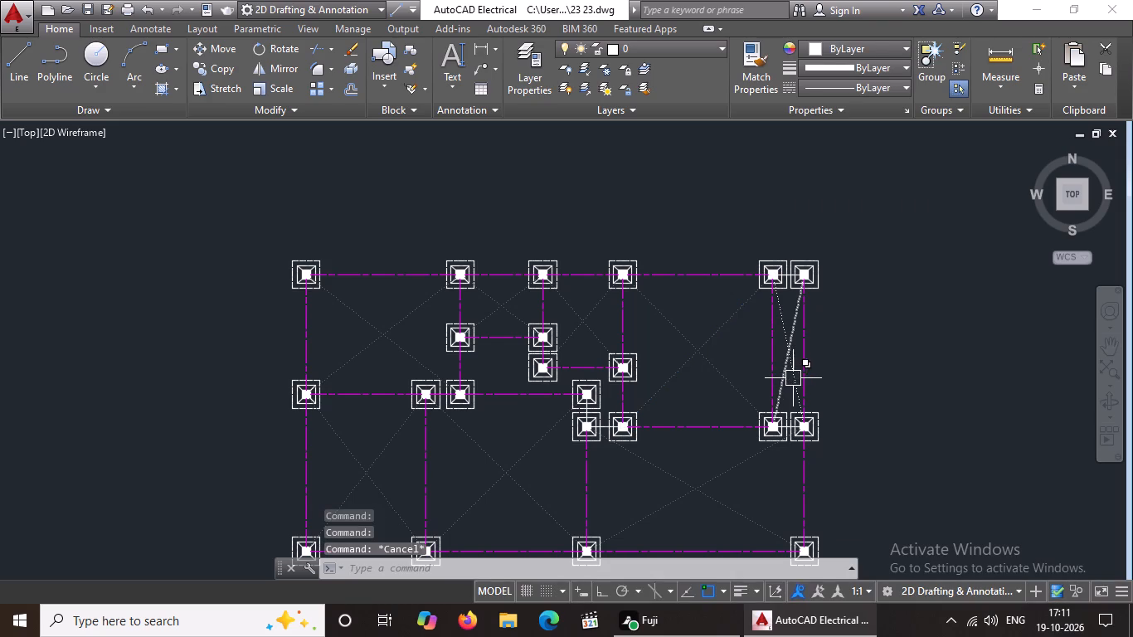
Recolour the two crossing dotted diagonals in the footing plan's narrow rightmost bay to grey 99,100,102.
scroll(794, 378, up, 3)
click(791, 367)
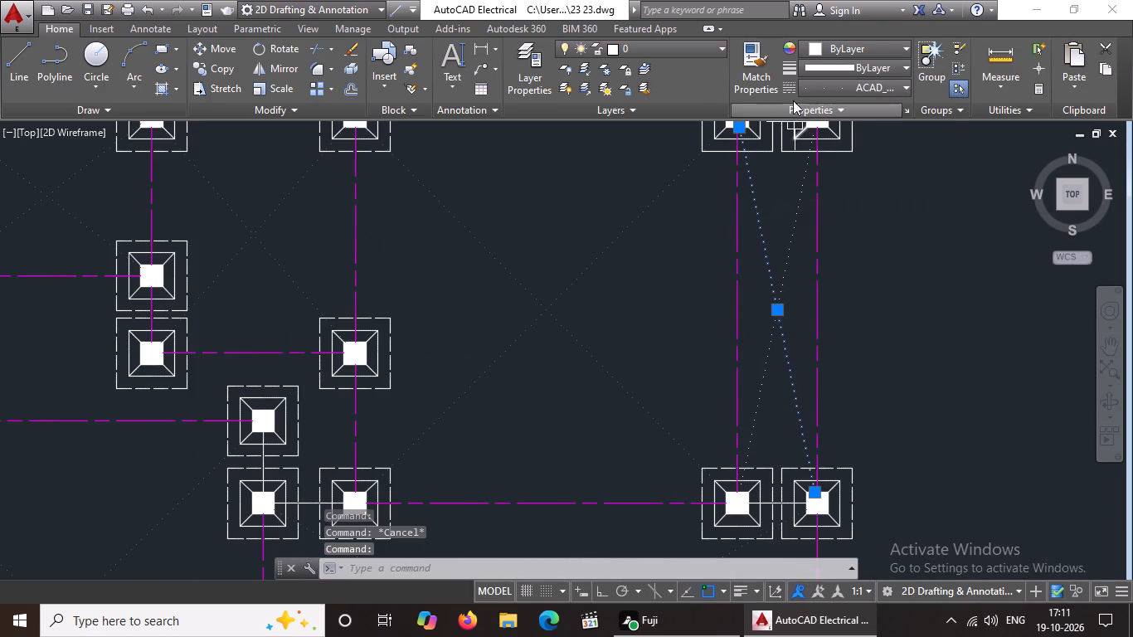
click(821, 51)
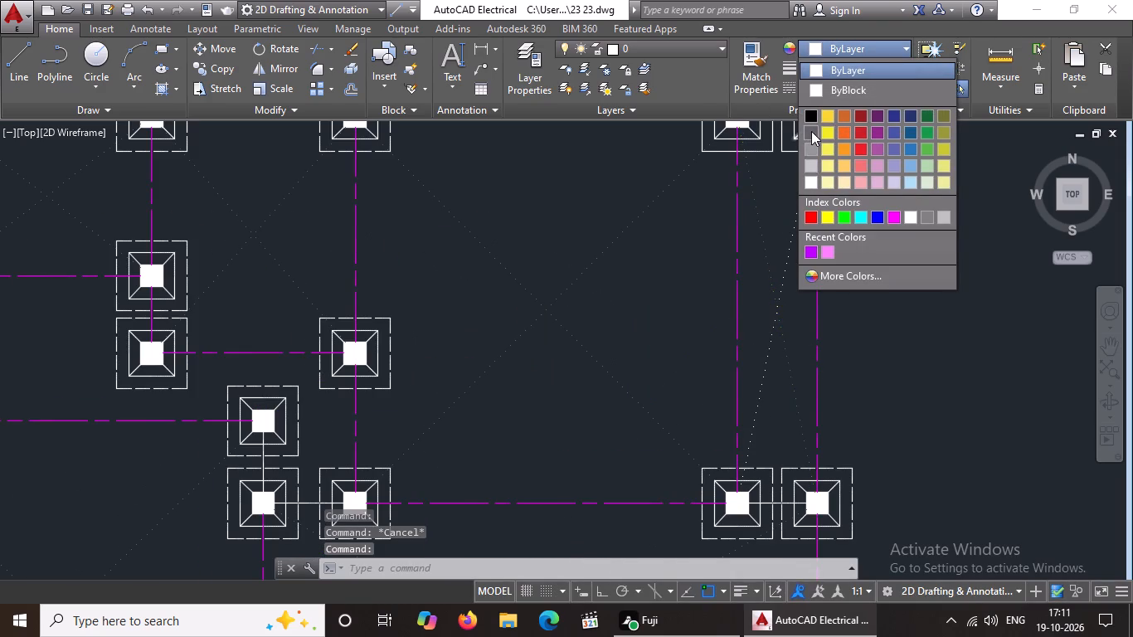
click(811, 130)
key(Escape)
click(782, 255)
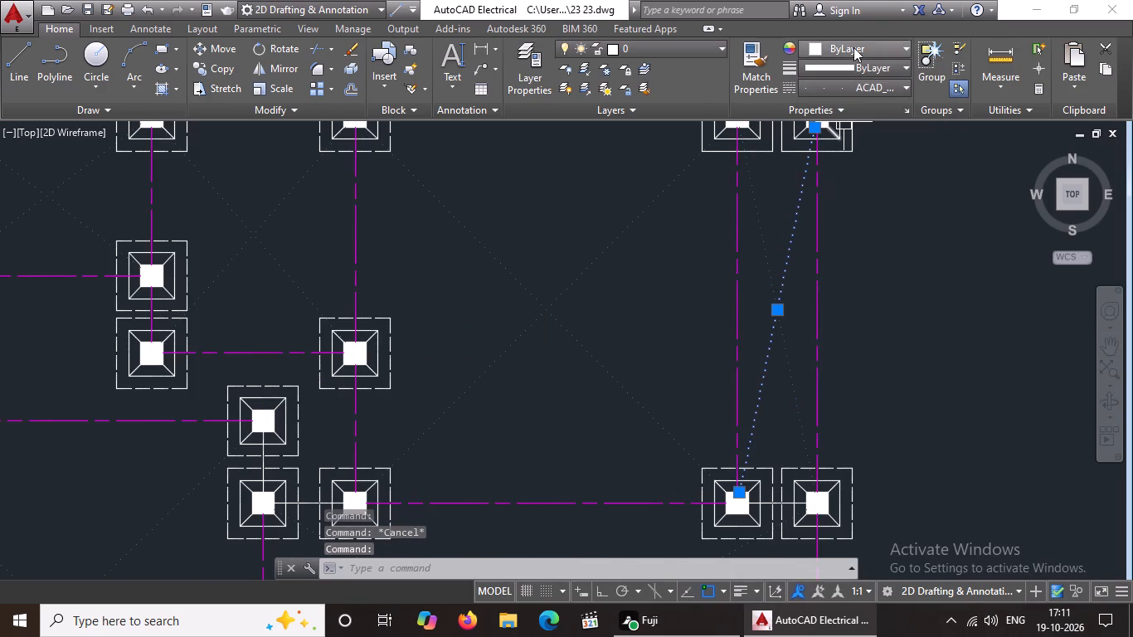
click(853, 48)
drag(810, 129, 810, 139)
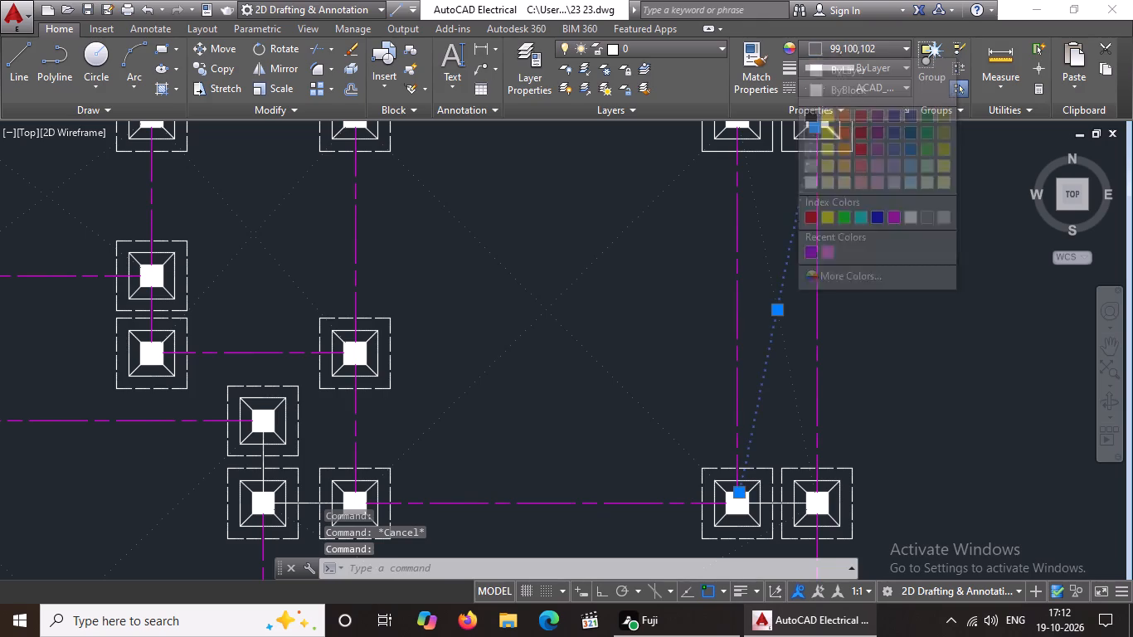
scroll(819, 284, down, 2)
key(Escape)
Draw vertical construction lines (XLINE) through the outer and inner faces of the ground floor plan's left exterior wall.
scroll(834, 338, down, 1)
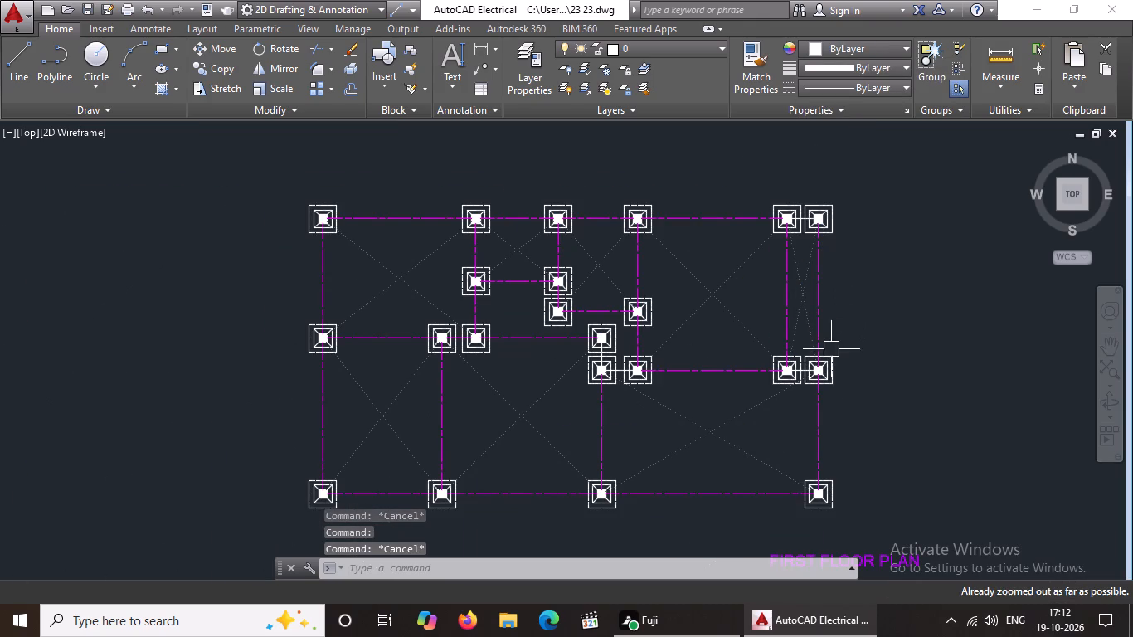
middle_drag(722, 445, 740, 353)
scroll(740, 353, down, 5)
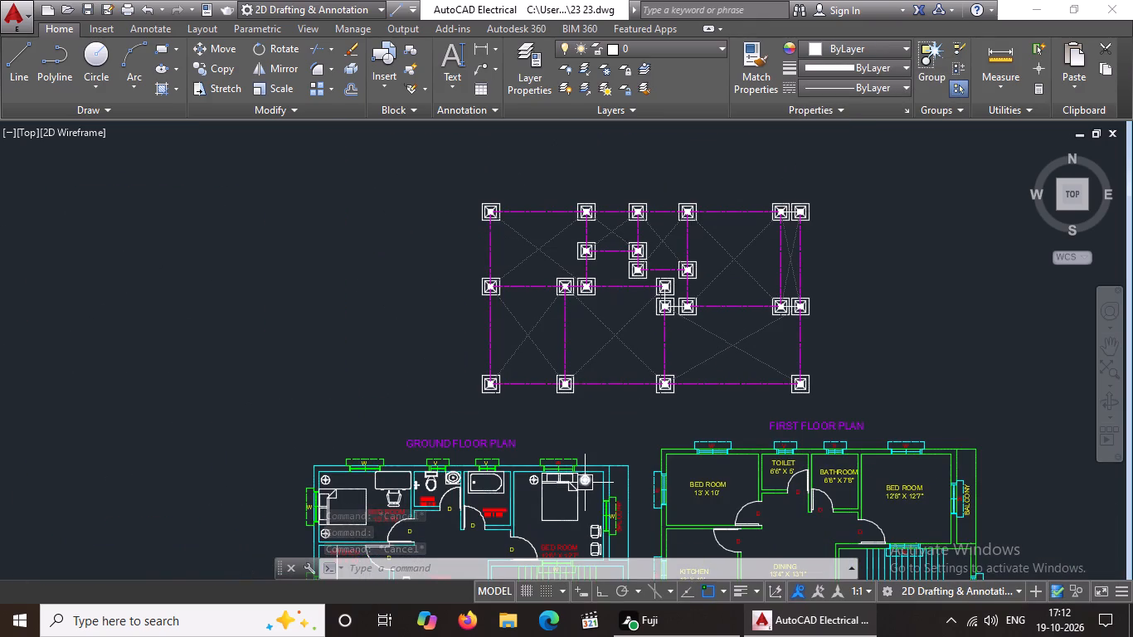
middle_drag(585, 479, 524, 219)
key(Escape)
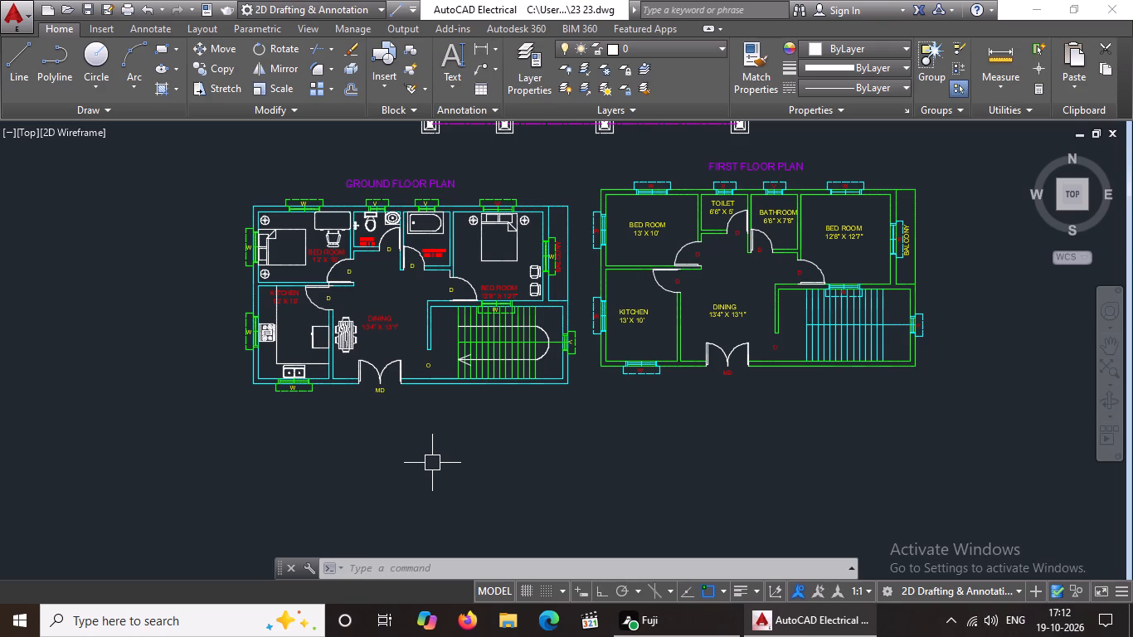
key(x)
text(L V)
key(space)
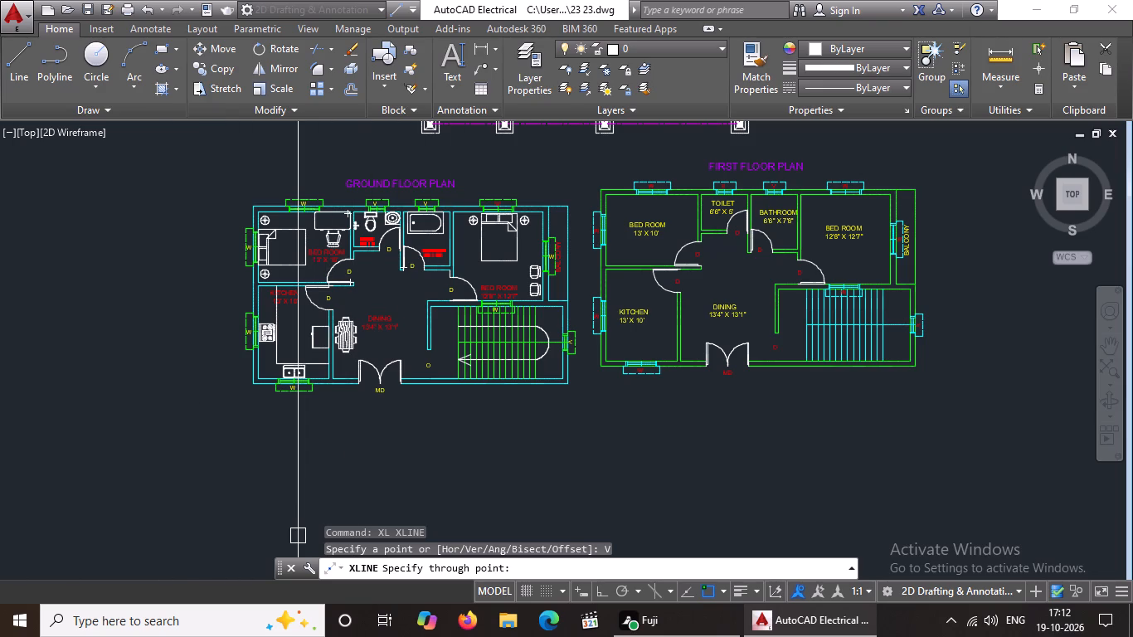
scroll(269, 367, up, 3)
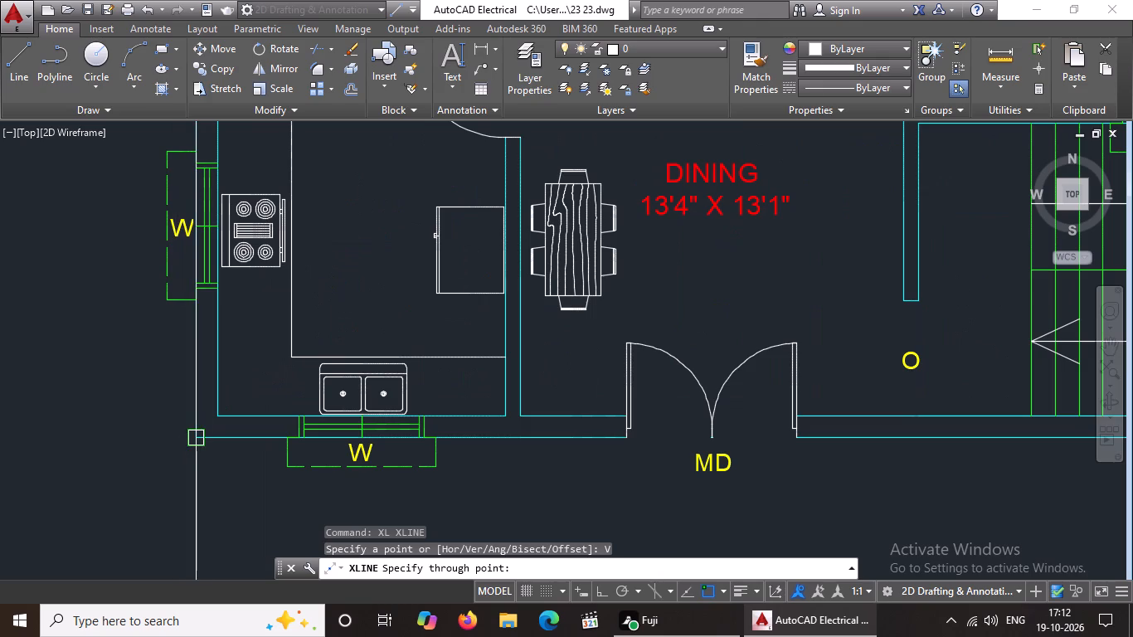
click(202, 437)
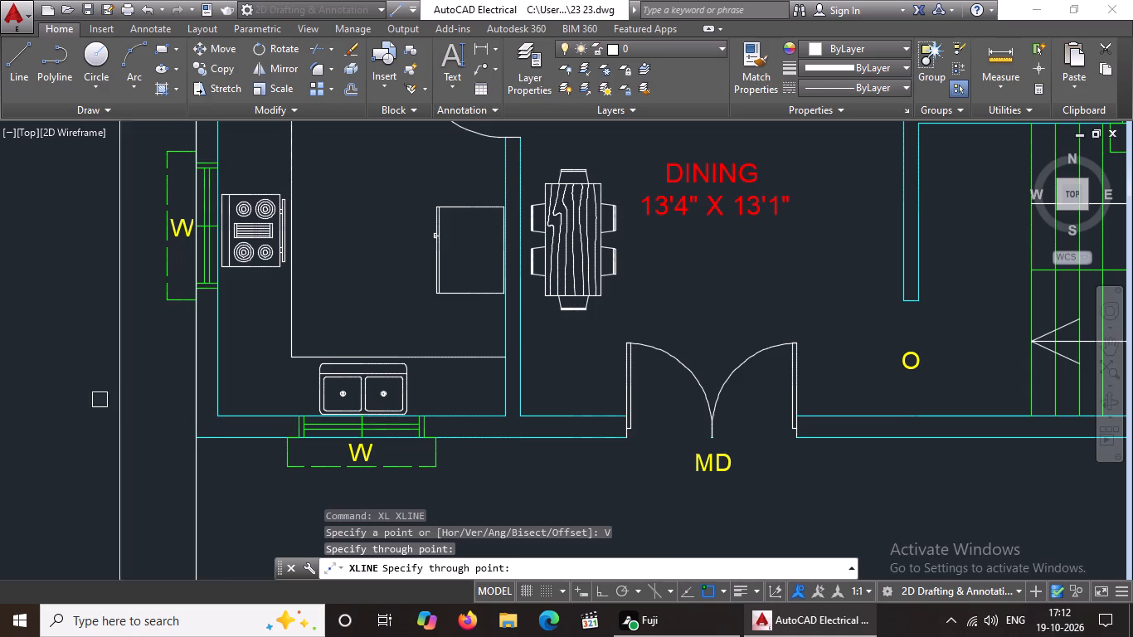
drag(221, 417, 253, 417)
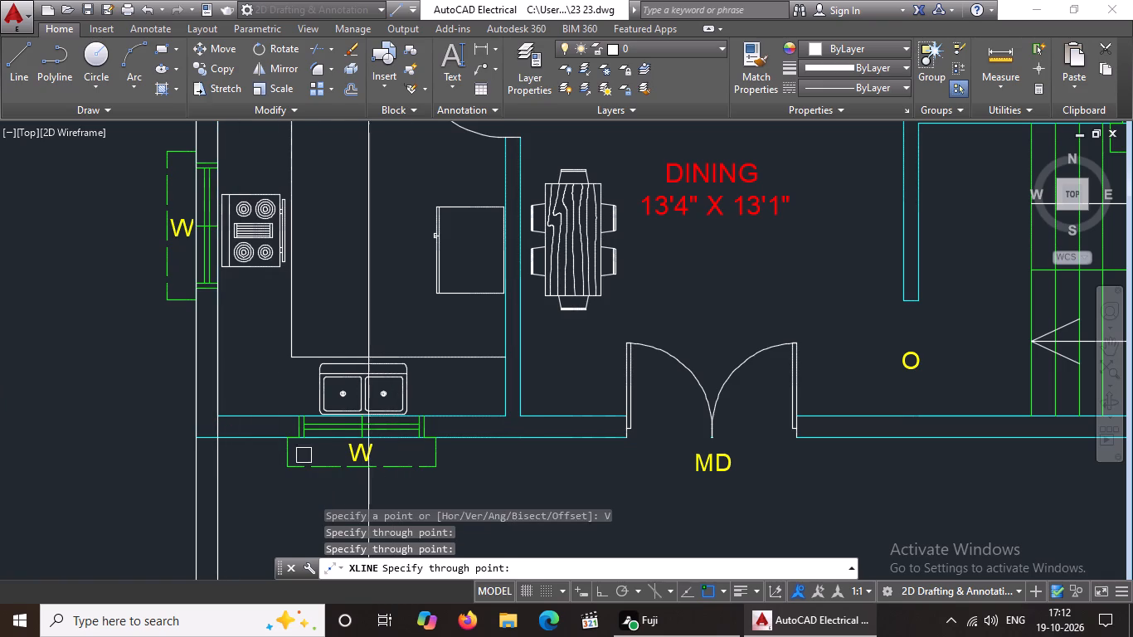
Add vertical construction lines through both outer edges of the kitchen's bottom window shade and both inner edges of the window frame.
click(289, 442)
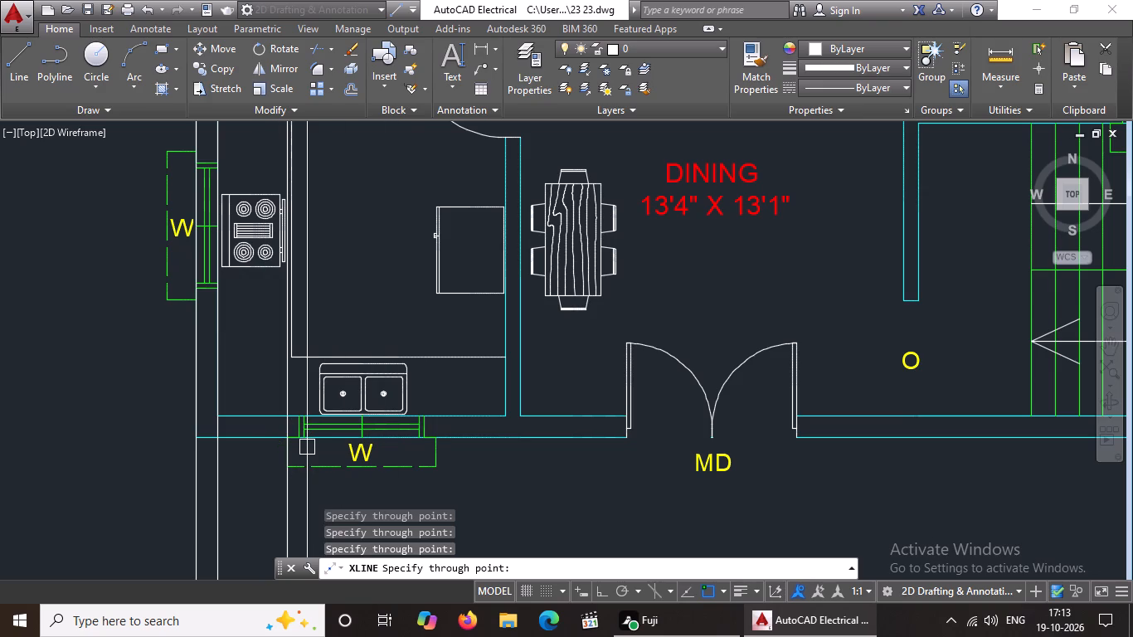
scroll(299, 448, up, 3)
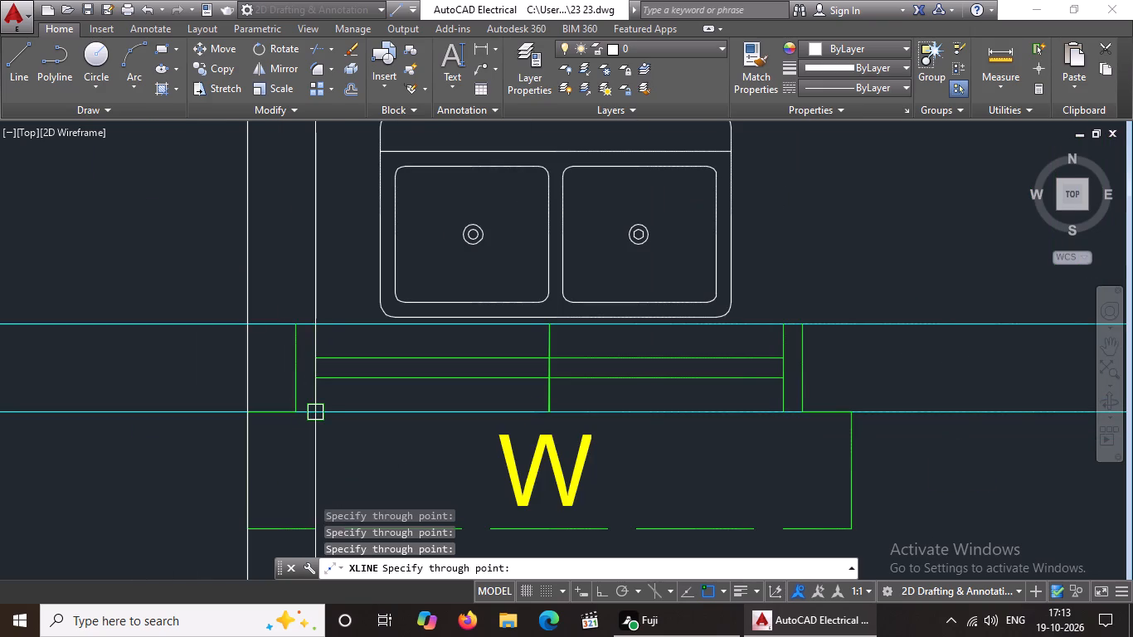
click(319, 411)
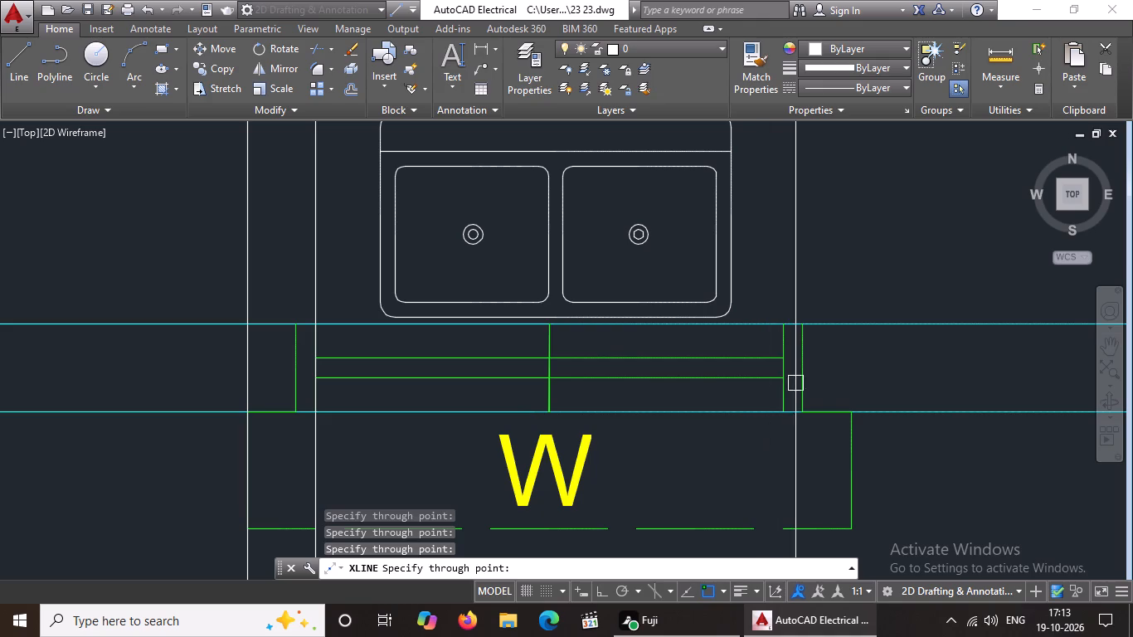
click(790, 415)
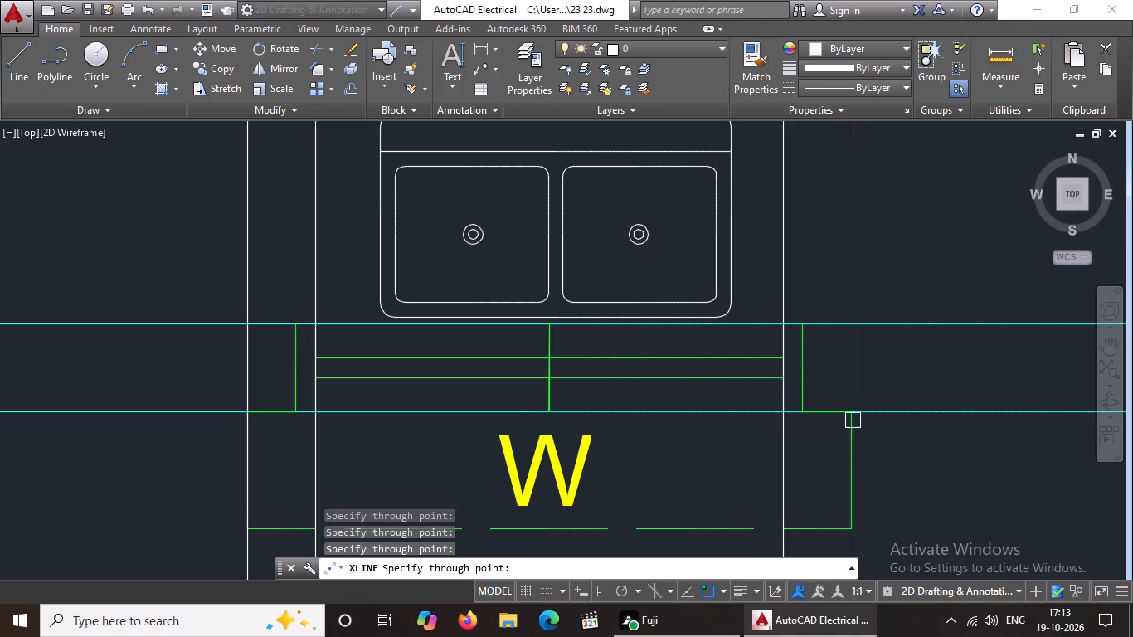
drag(849, 416, 842, 419)
scroll(747, 436, down, 4)
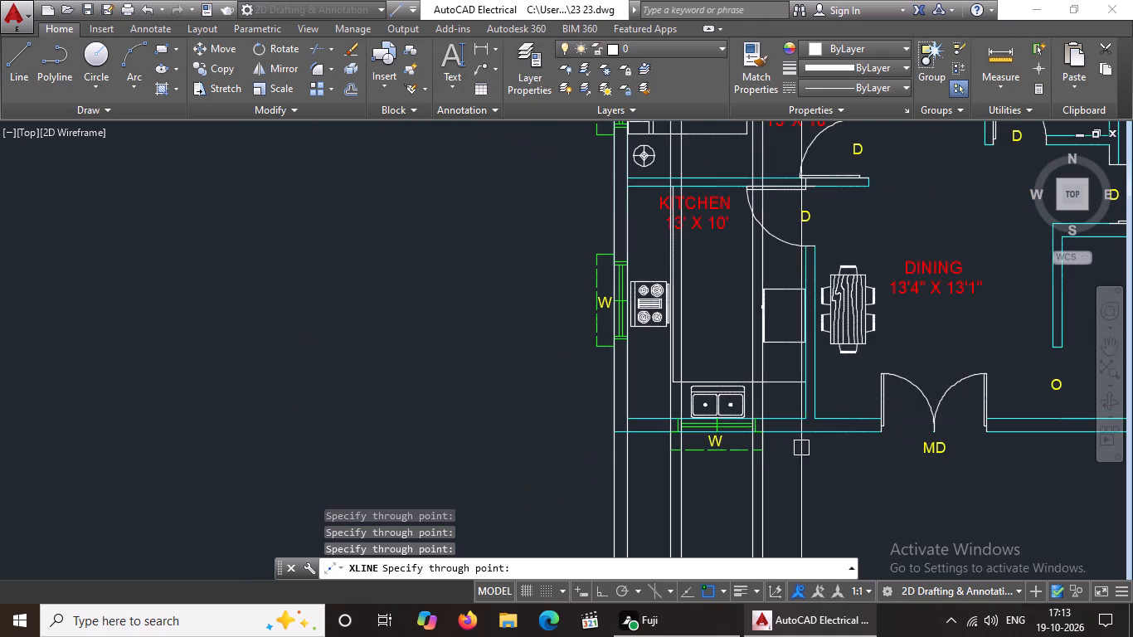
Add vertical construction lines through both edges of the main door (MD) opening in the ground floor plan's bottom wall.
scroll(807, 434, up, 3)
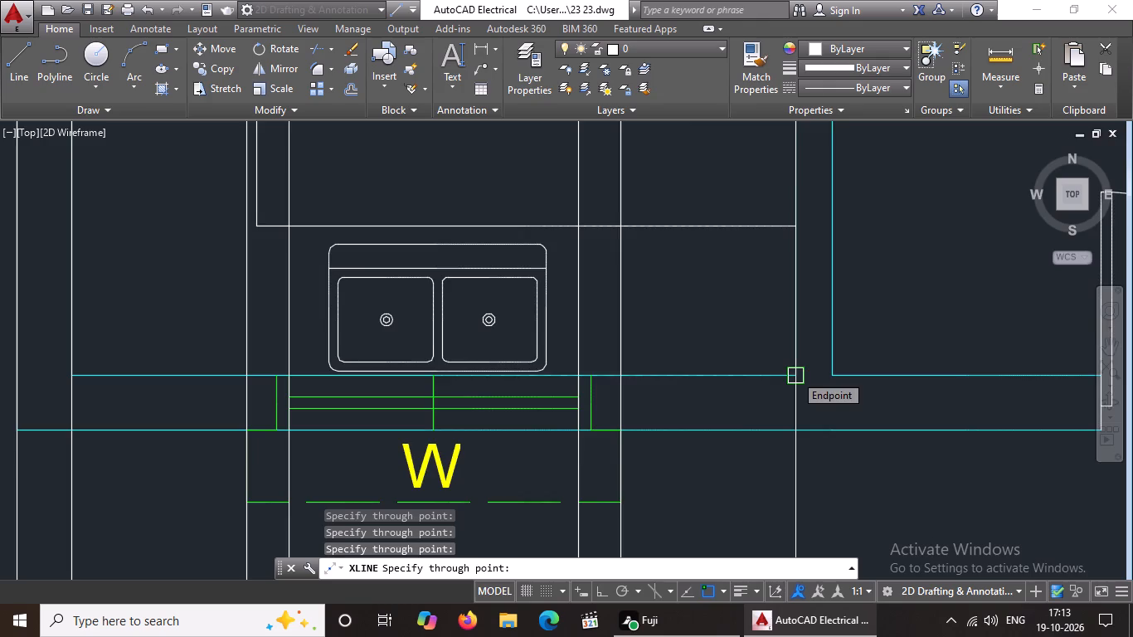
scroll(786, 382, down, 4)
scroll(827, 403, up, 3)
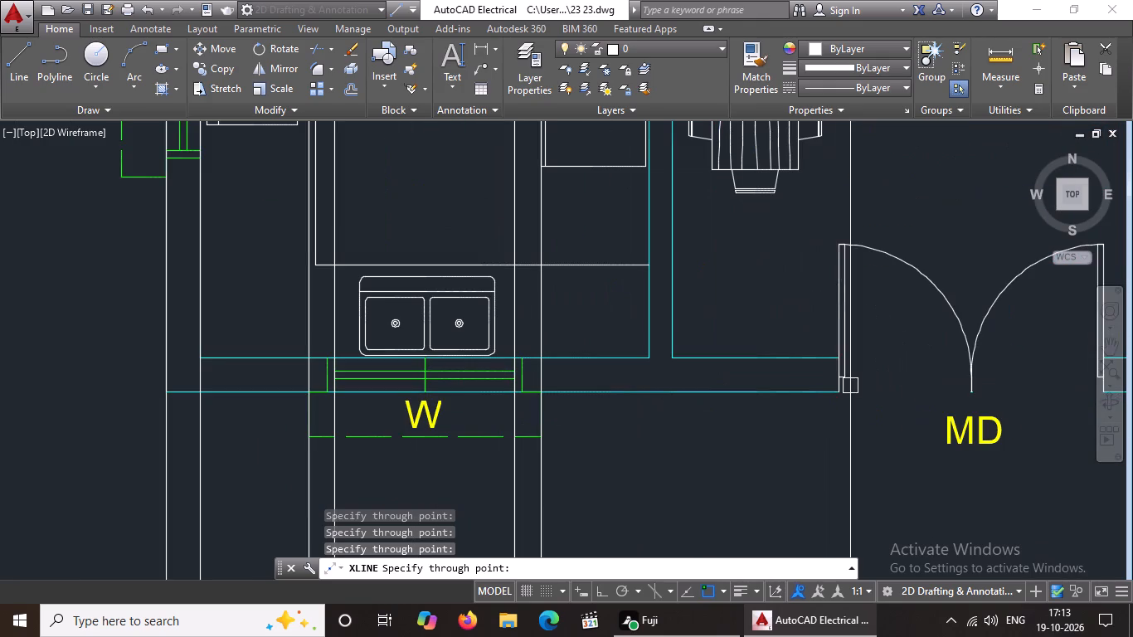
click(843, 387)
scroll(844, 387, down, 4)
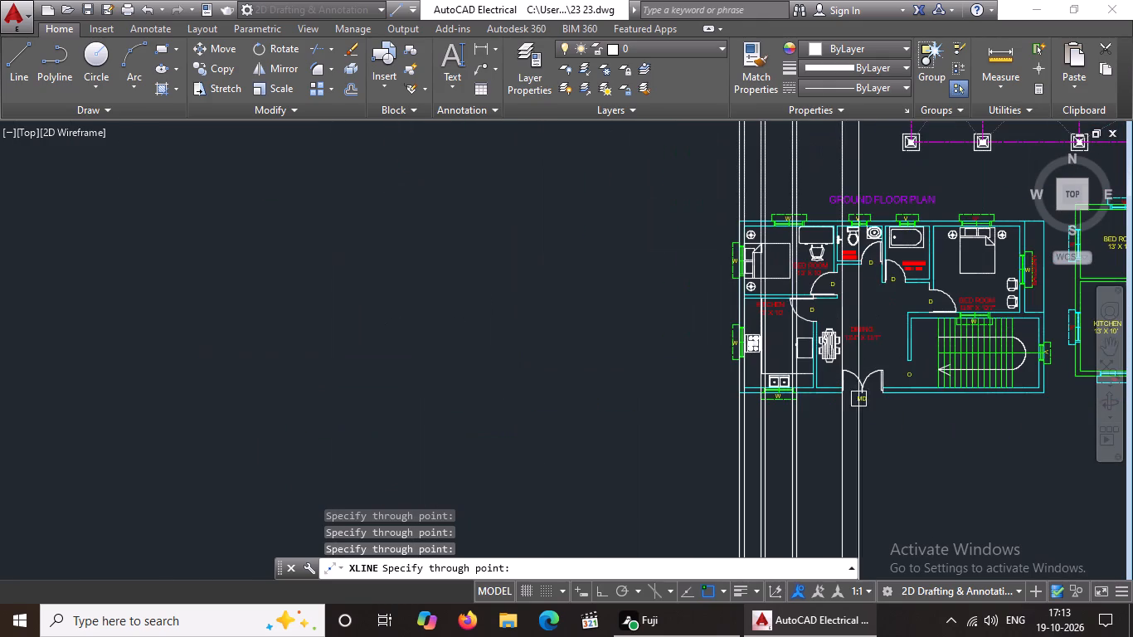
scroll(931, 401, up, 3)
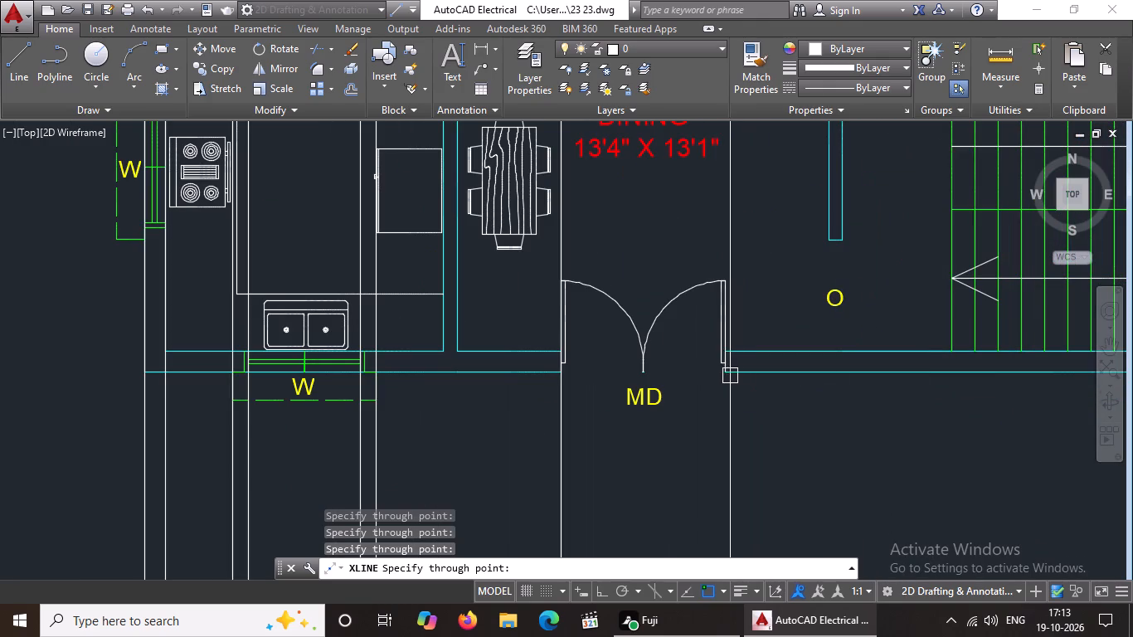
click(726, 368)
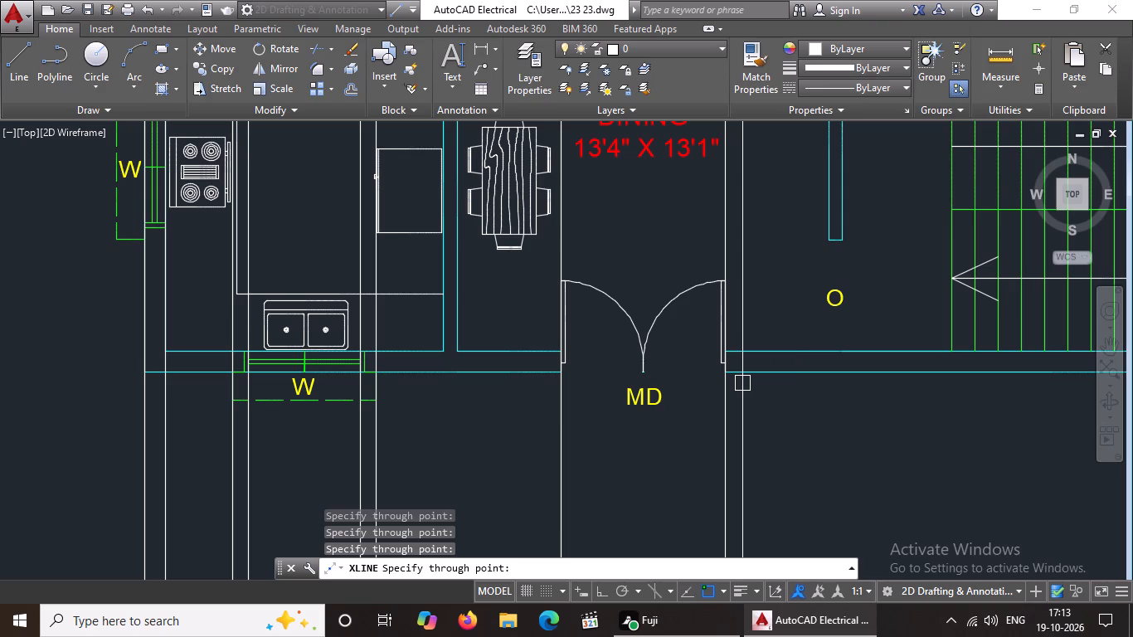
Add a vertical construction line through the outer edge of the window shade on the ground floor kitchen's left wall.
scroll(724, 393, down, 3)
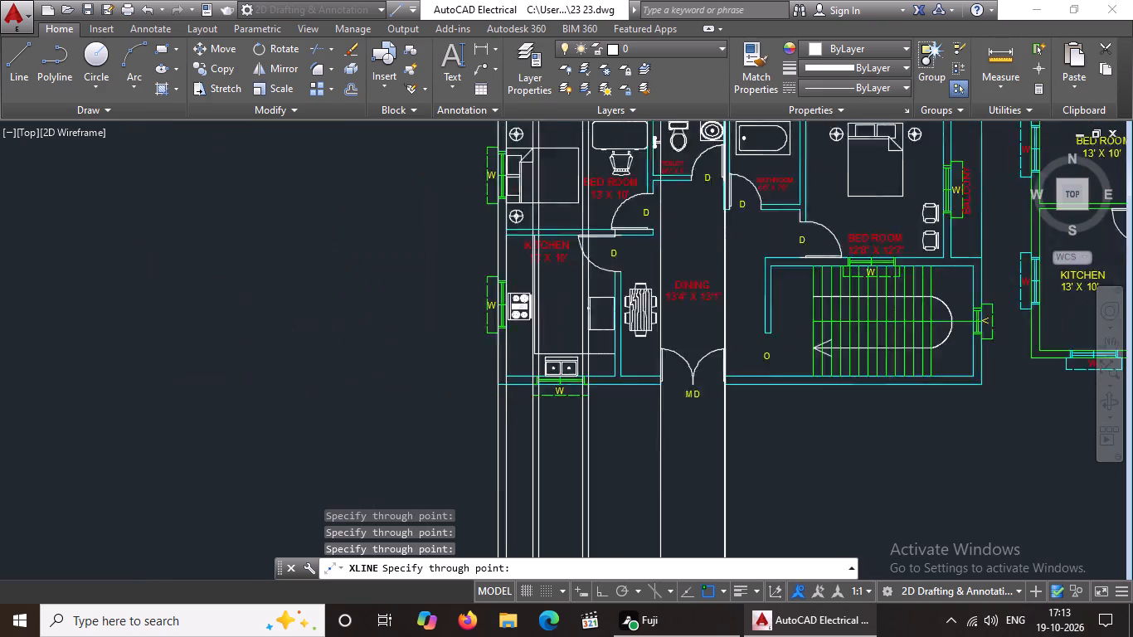
scroll(708, 397, up, 2)
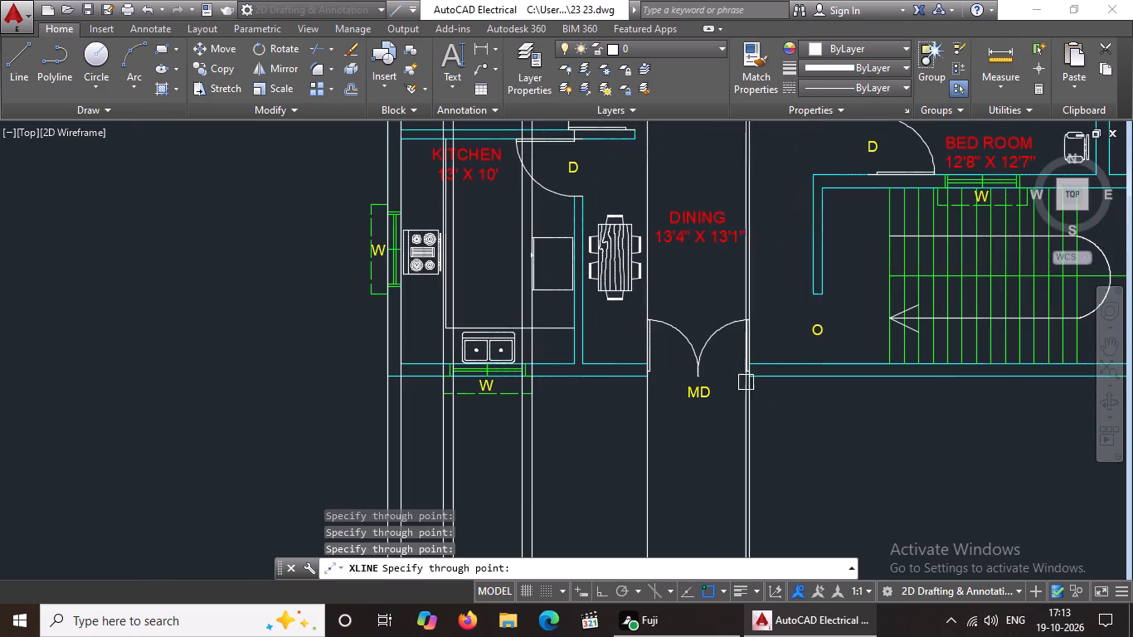
scroll(805, 362, down, 4)
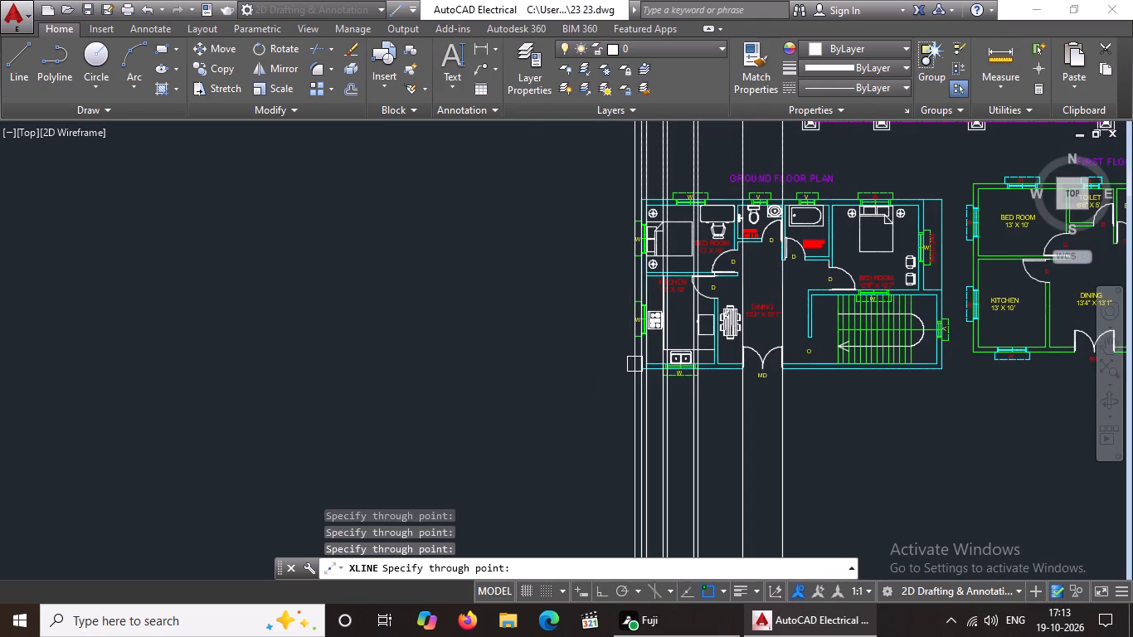
scroll(623, 366, up, 3)
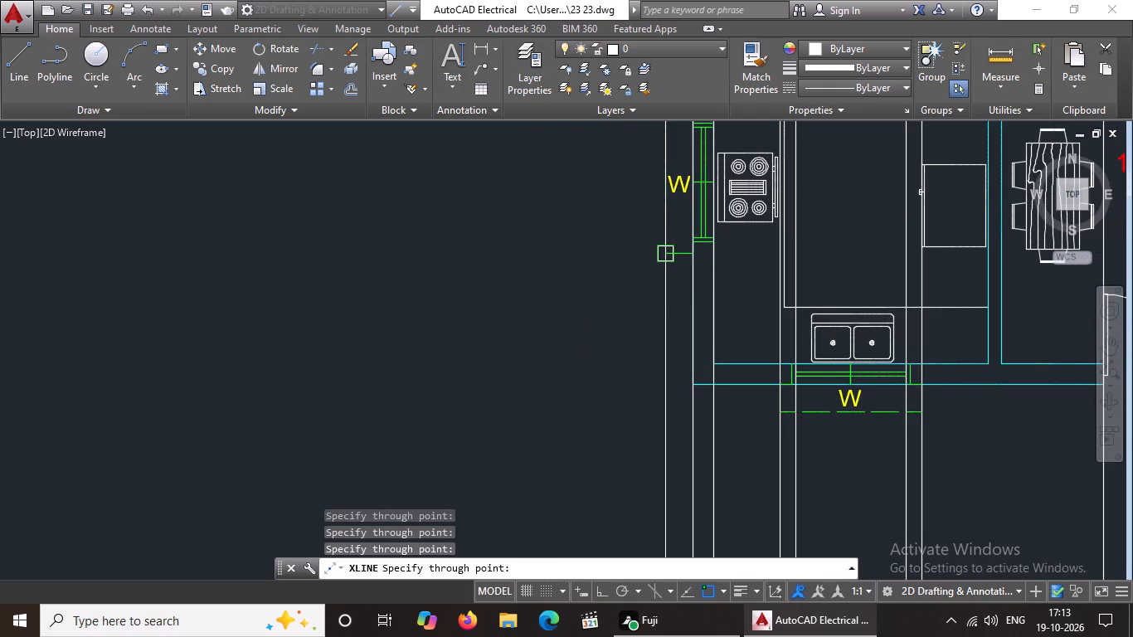
click(670, 258)
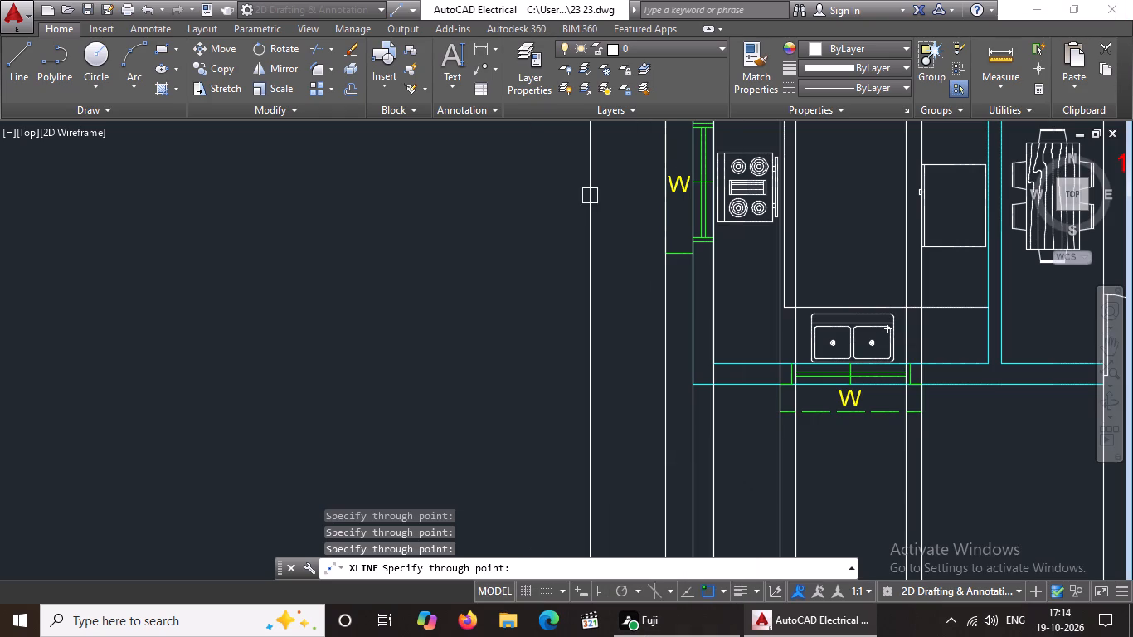
Add vertical construction lines through both shade edges and both inner frame edges of the window between the ground floor bedroom and staircase.
scroll(764, 216, down, 3)
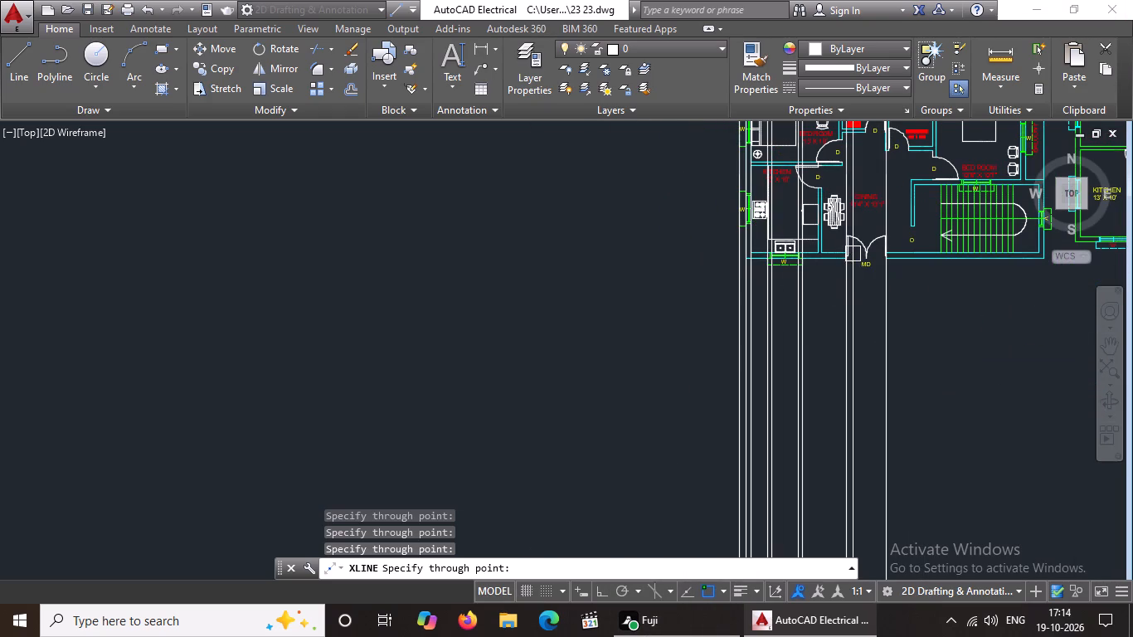
scroll(922, 262, down, 2)
middle_drag(961, 244, 791, 290)
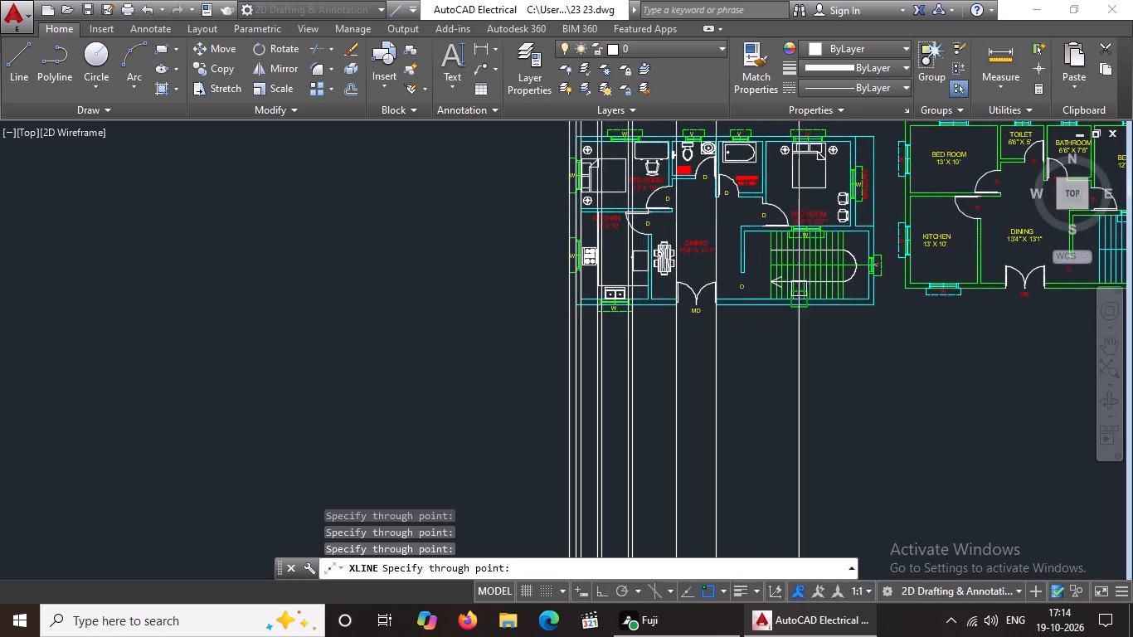
scroll(826, 220, up, 2)
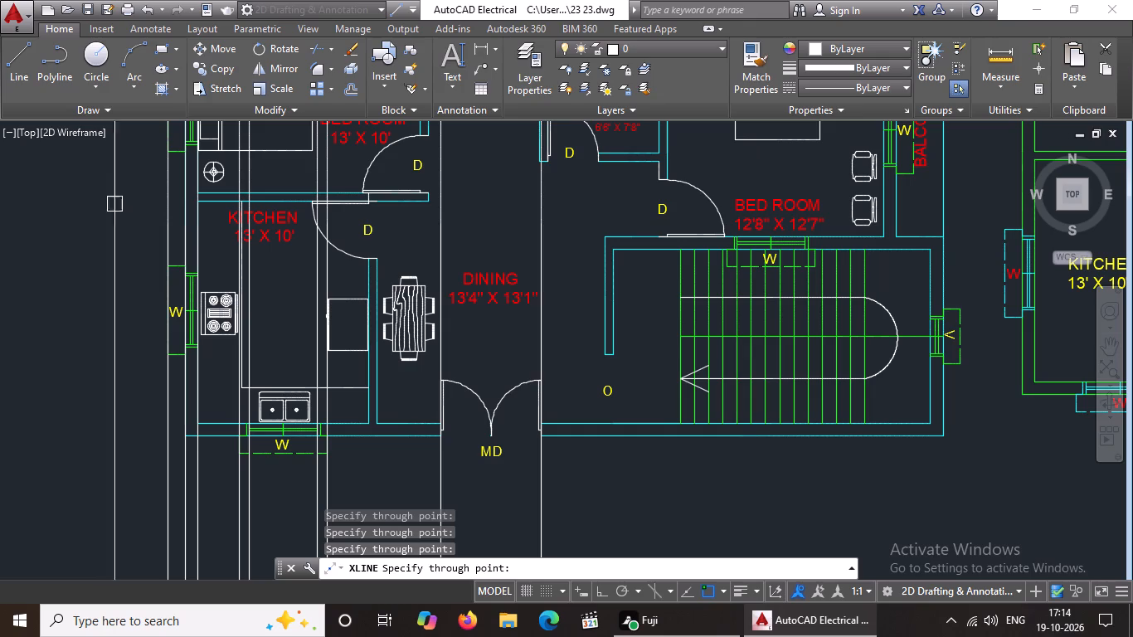
scroll(740, 237, up, 3)
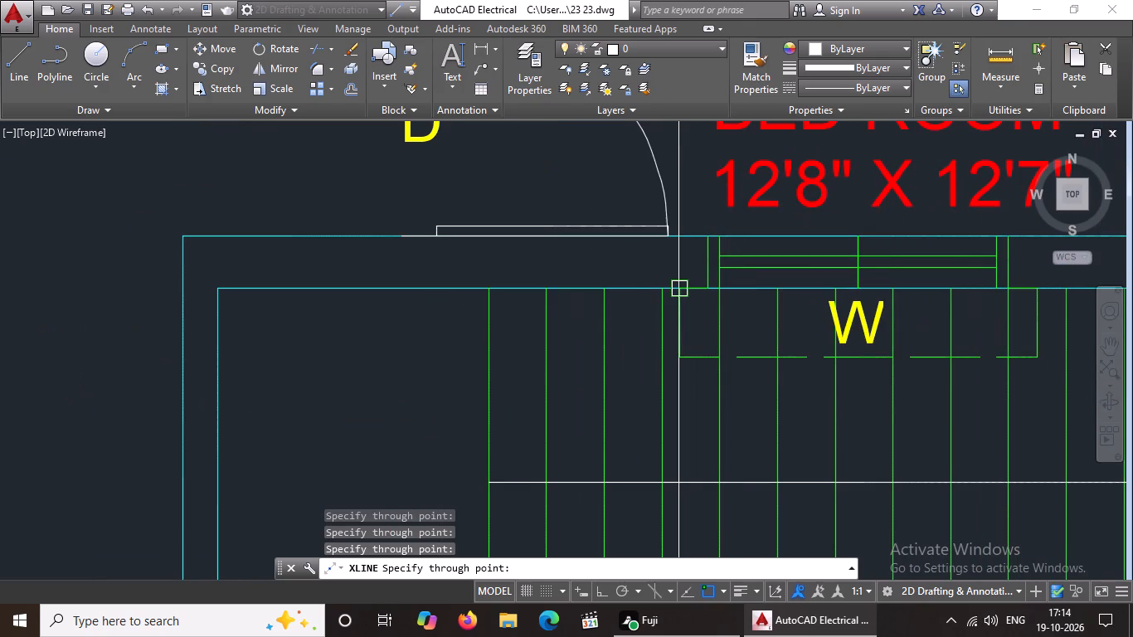
drag(681, 290, 697, 285)
click(725, 291)
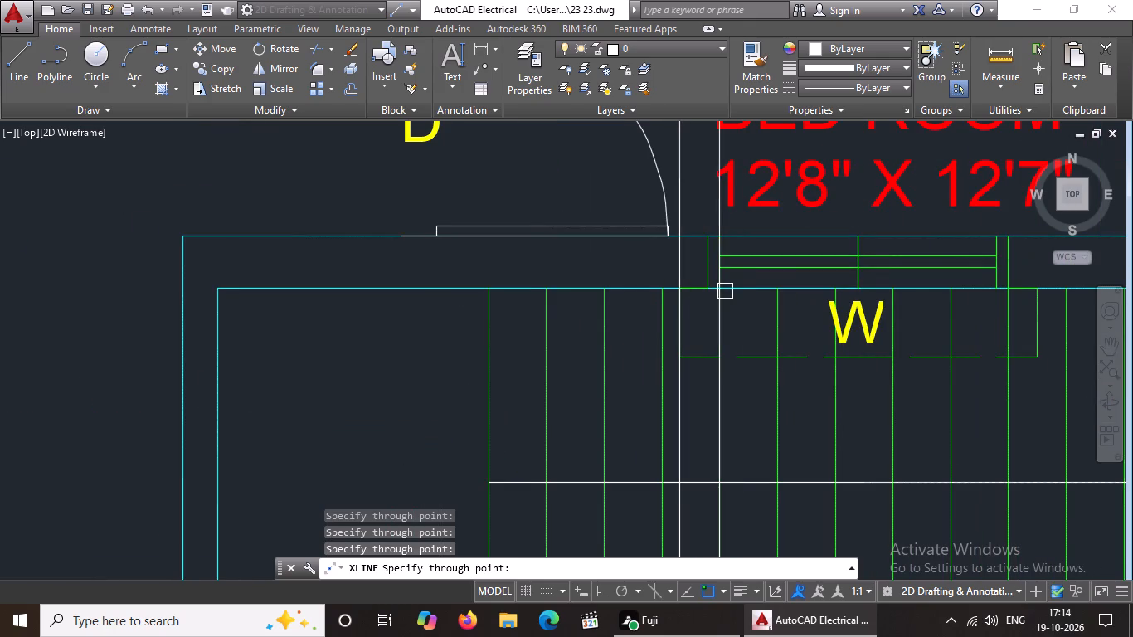
click(997, 289)
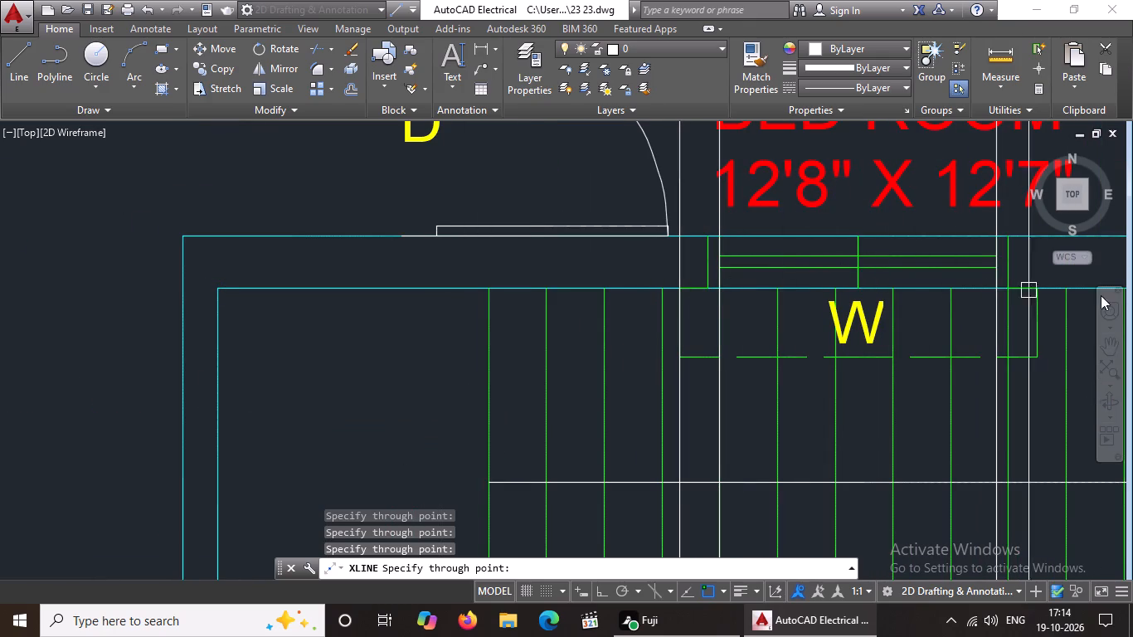
click(1035, 294)
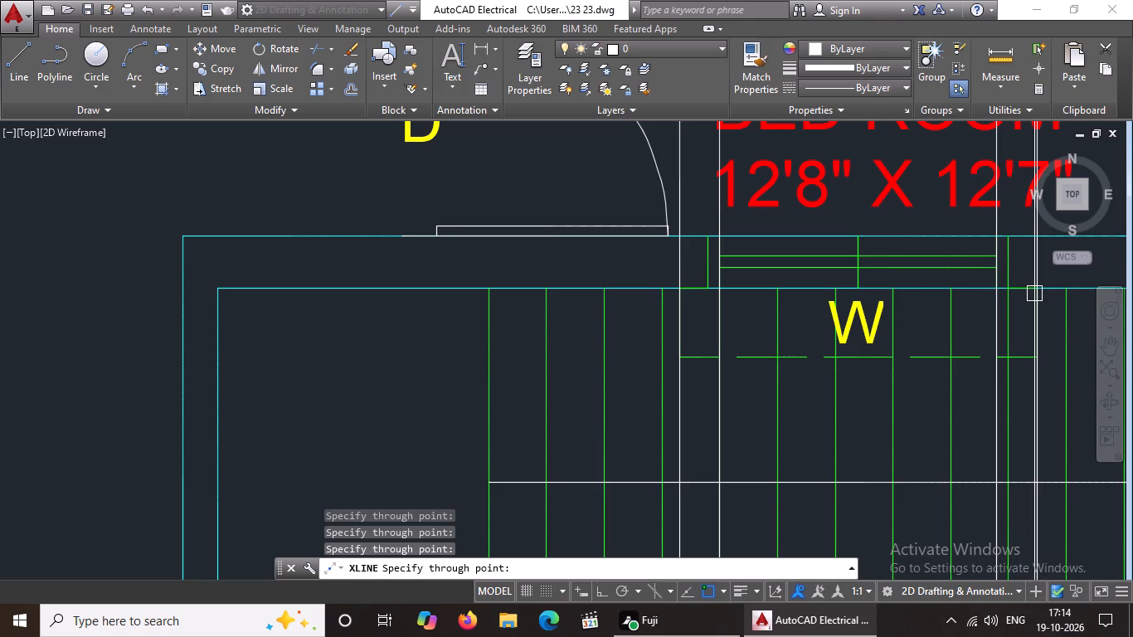
Add vertical construction lines through the inner and outer faces of the staircase's right exterior wall and the ventilator shade's outer edge.
scroll(940, 304, down, 4)
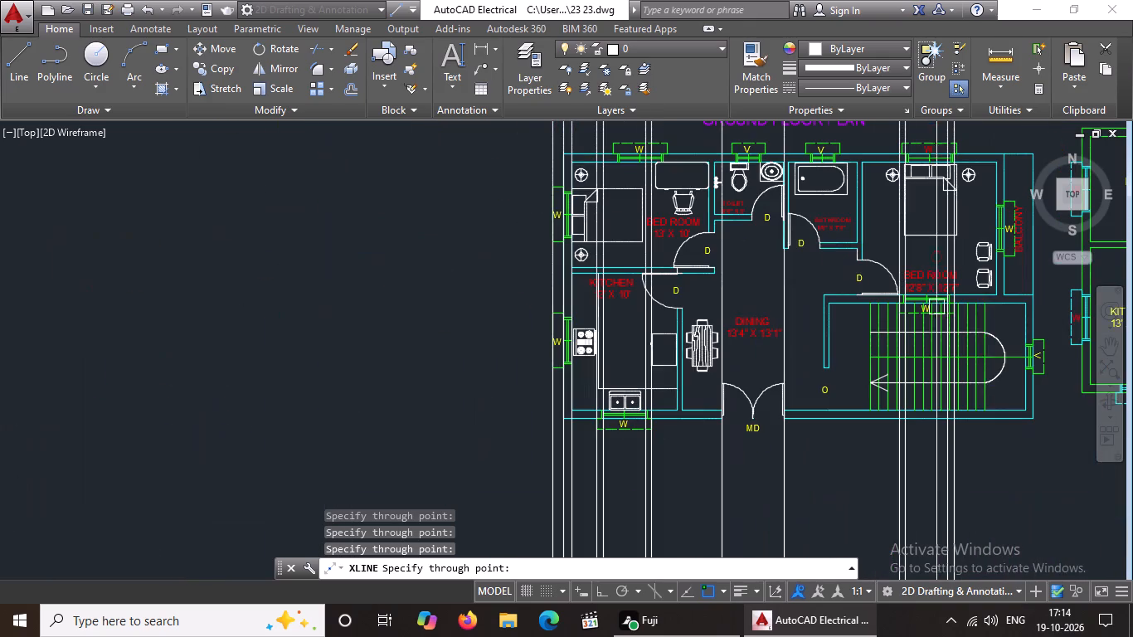
scroll(992, 319, up, 1)
scroll(896, 320, down, 1)
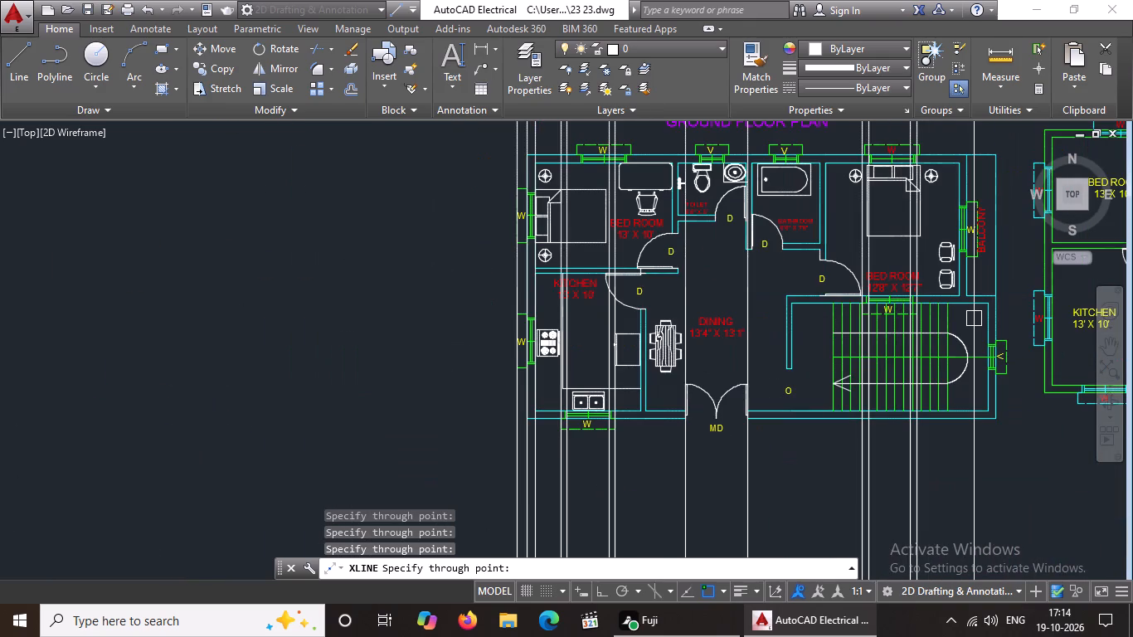
middle_drag(961, 314, 799, 280)
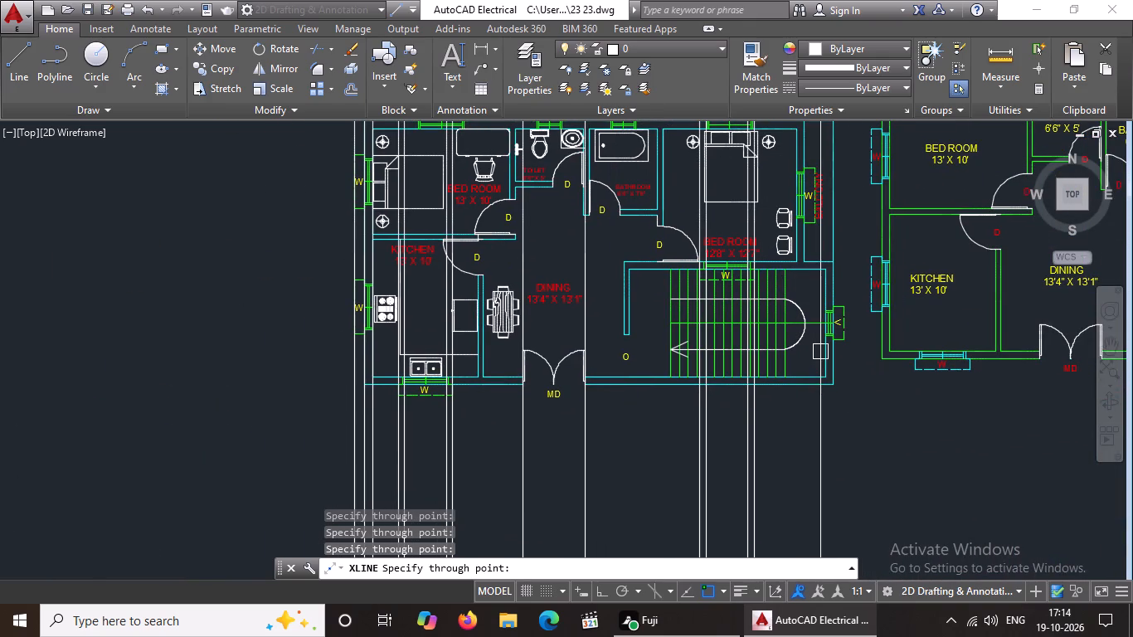
scroll(792, 272, up, 1)
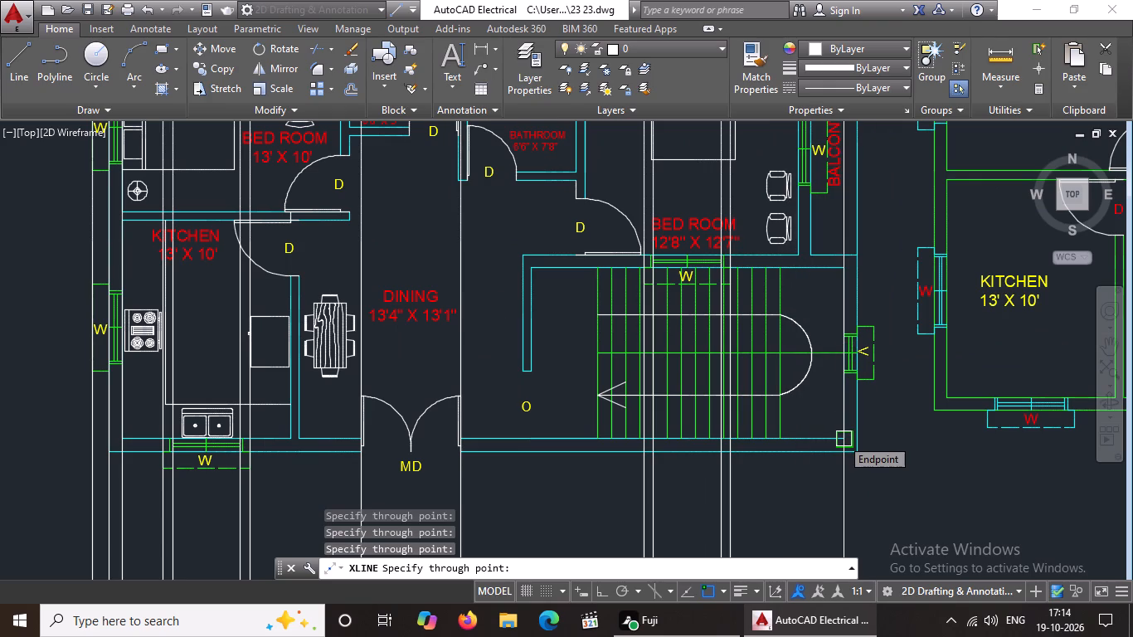
click(842, 438)
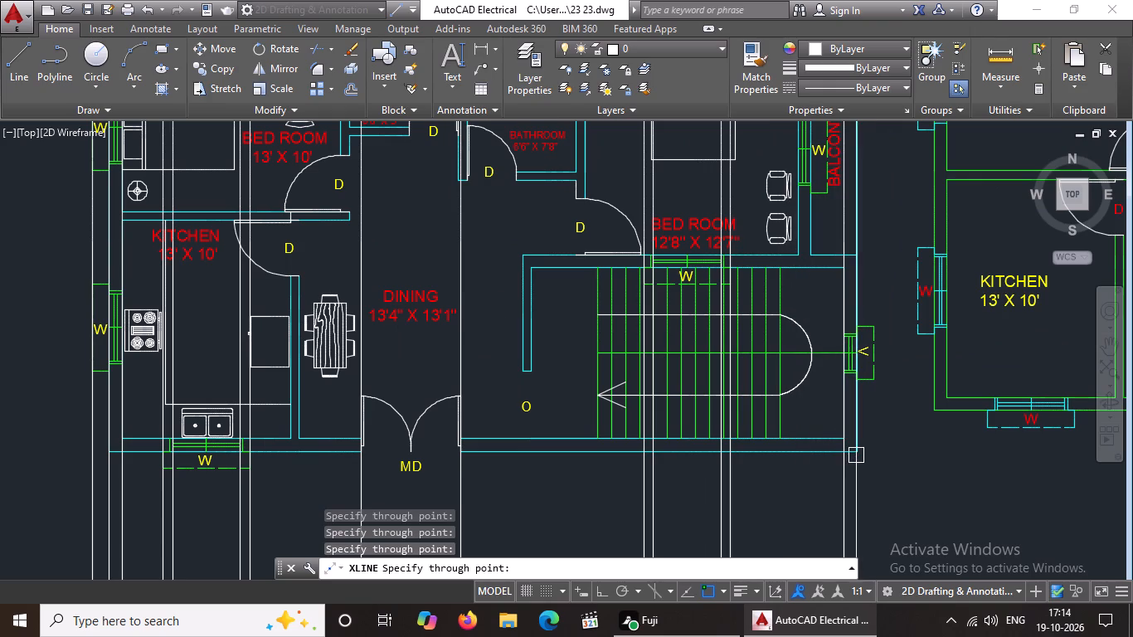
click(859, 450)
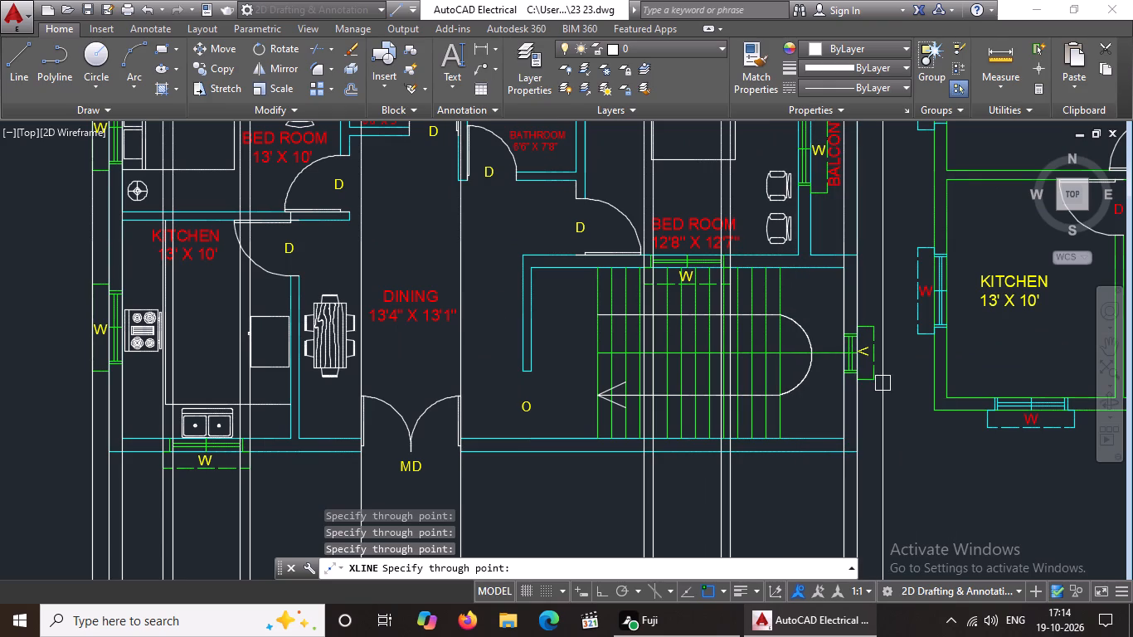
click(877, 384)
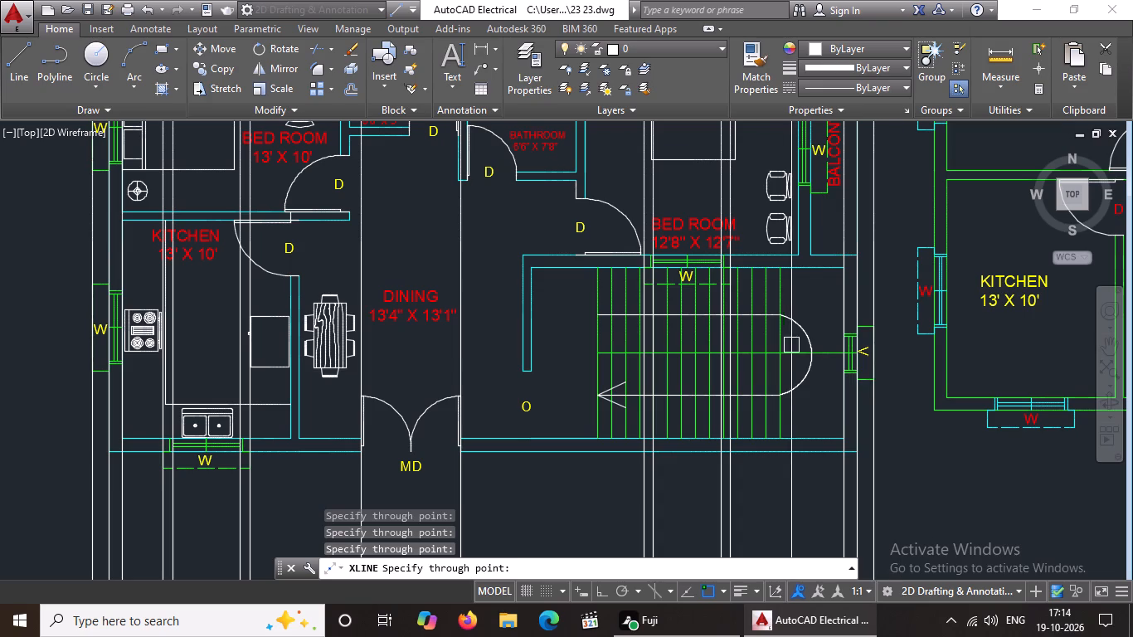
Add vertical construction lines through the outer and inner faces of the first floor plan's left exterior wall.
scroll(792, 343, down, 5)
scroll(506, 436, up, 3)
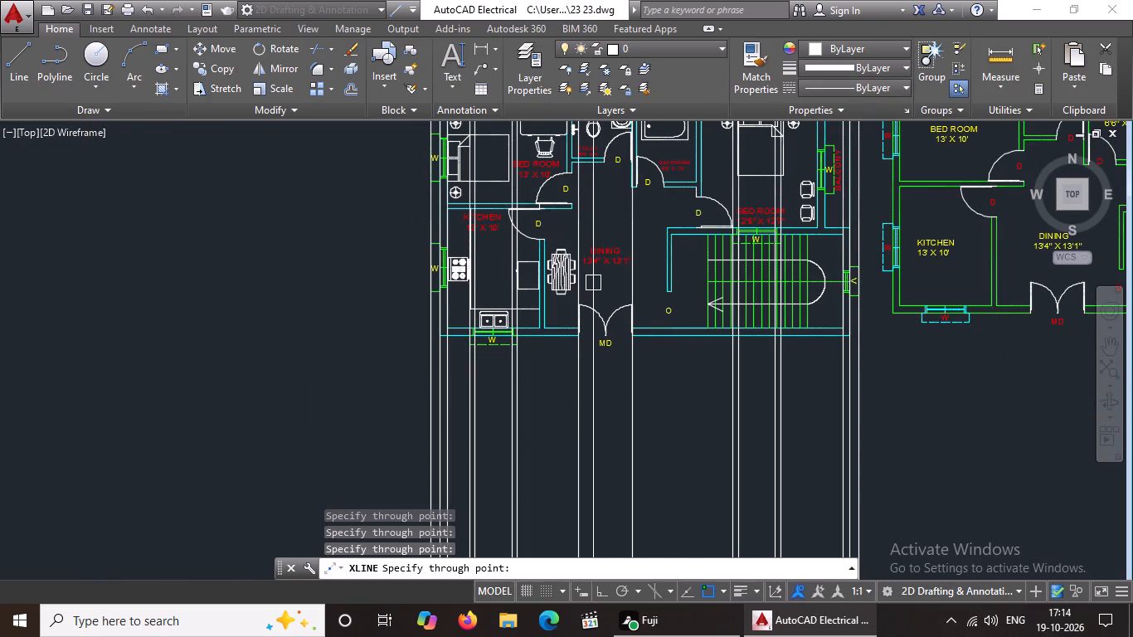
scroll(593, 283, down, 2)
scroll(819, 300, up, 2)
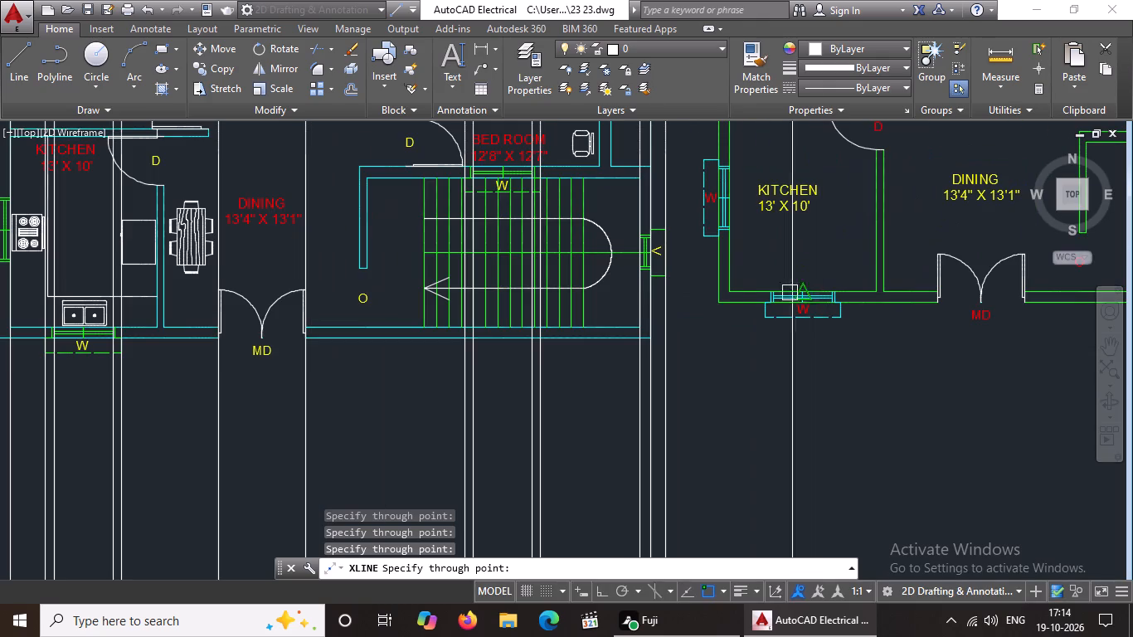
click(718, 298)
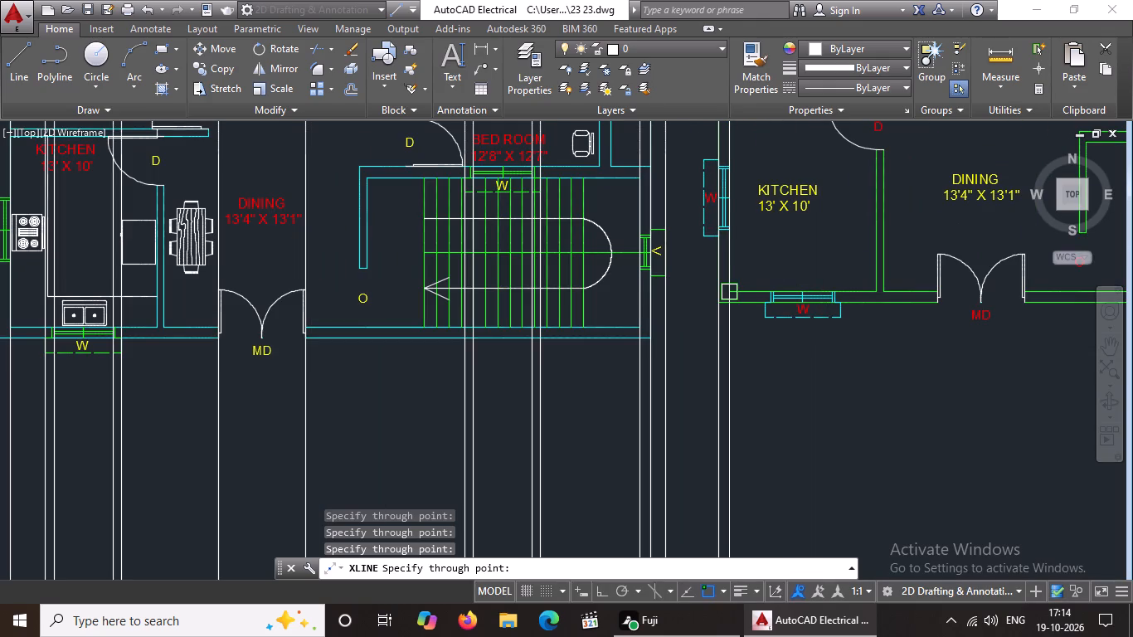
click(731, 289)
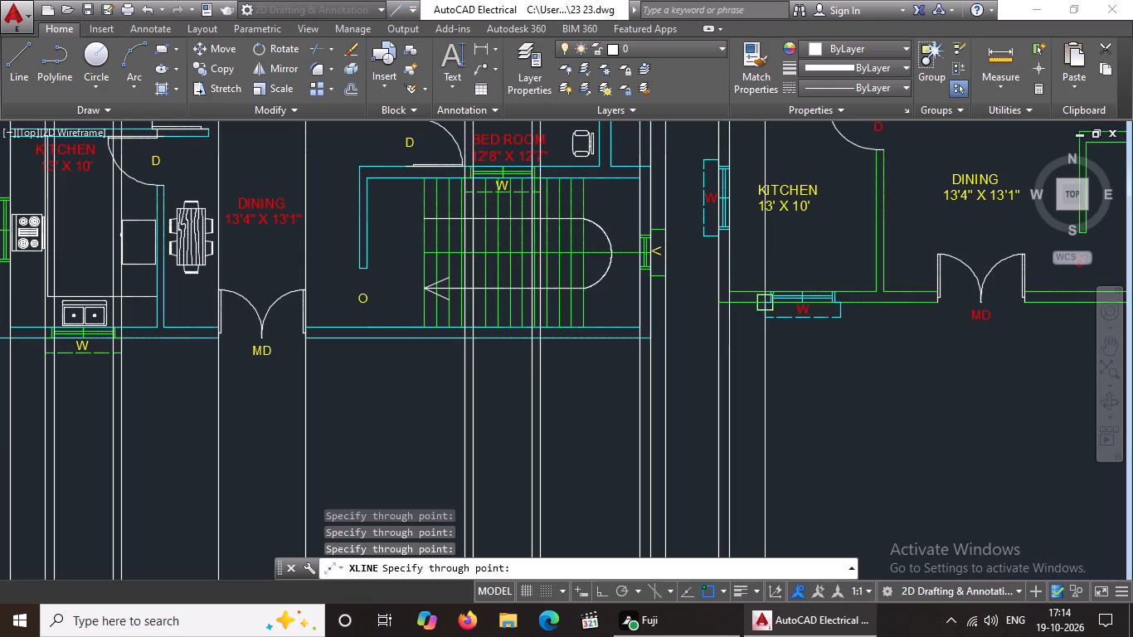
Add vertical construction lines through both shade edges and both inner frame edges of the first floor kitchen's bottom window.
click(764, 304)
scroll(803, 328, up, 2)
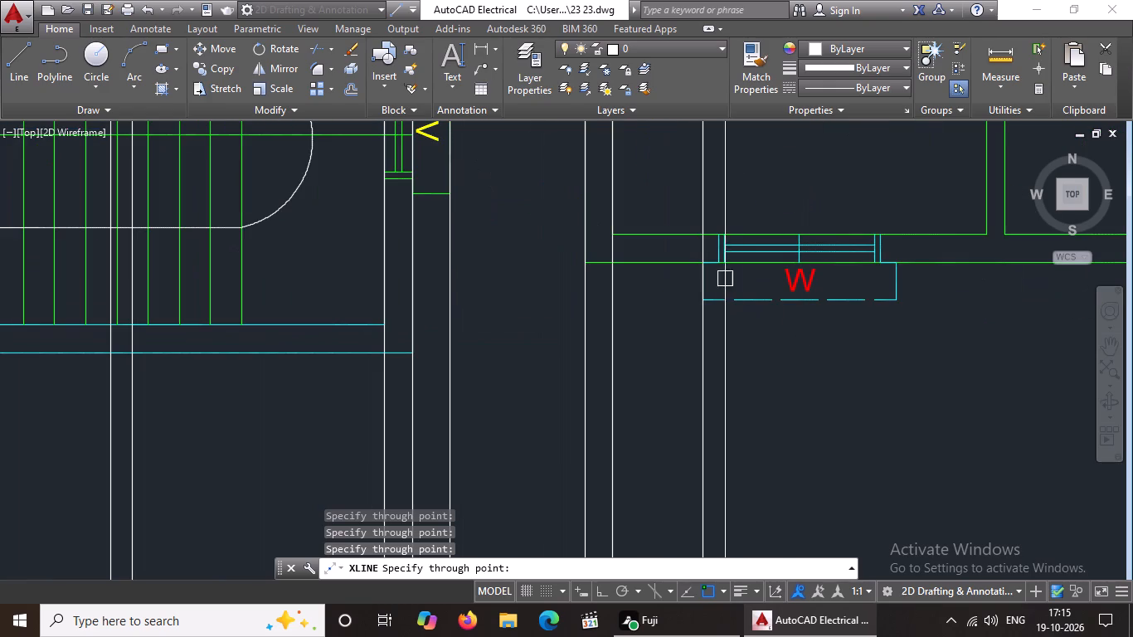
click(722, 256)
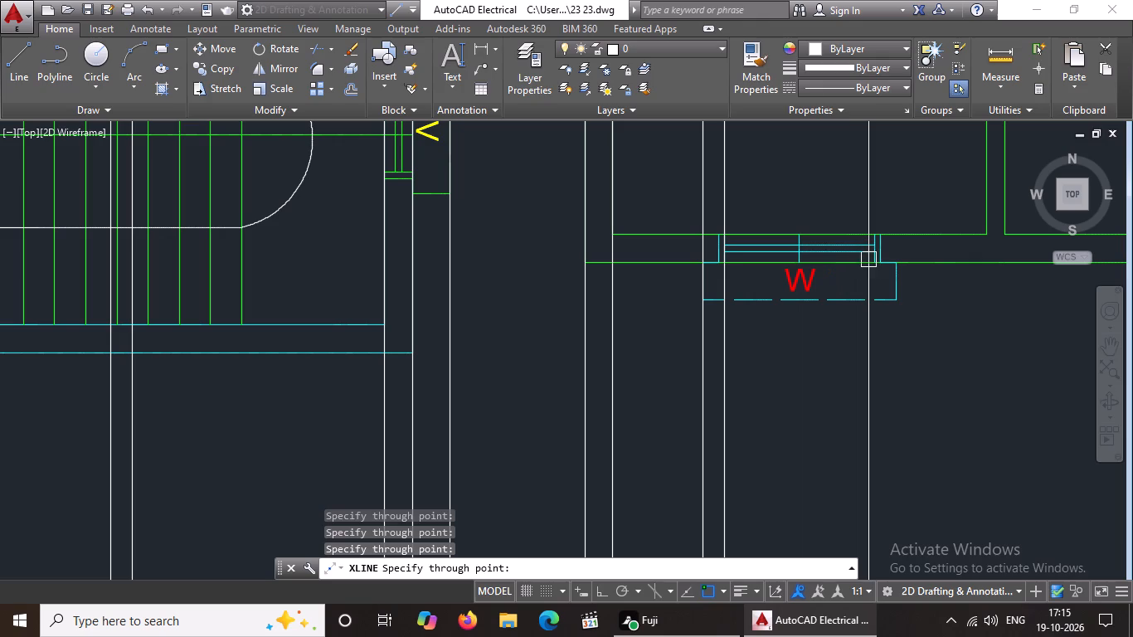
click(876, 261)
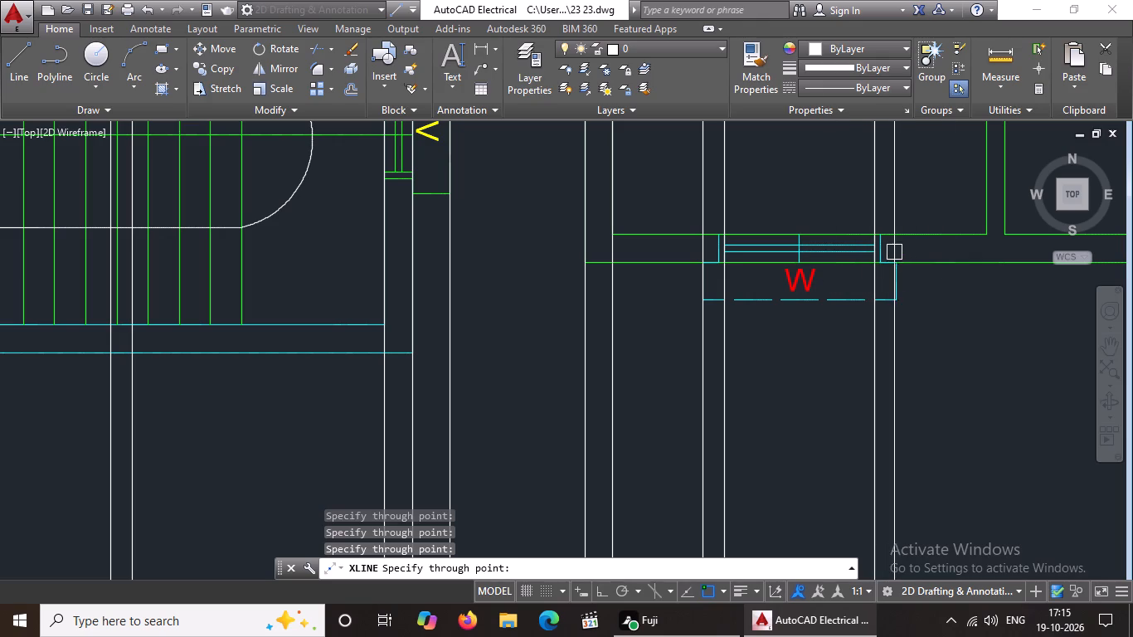
click(896, 263)
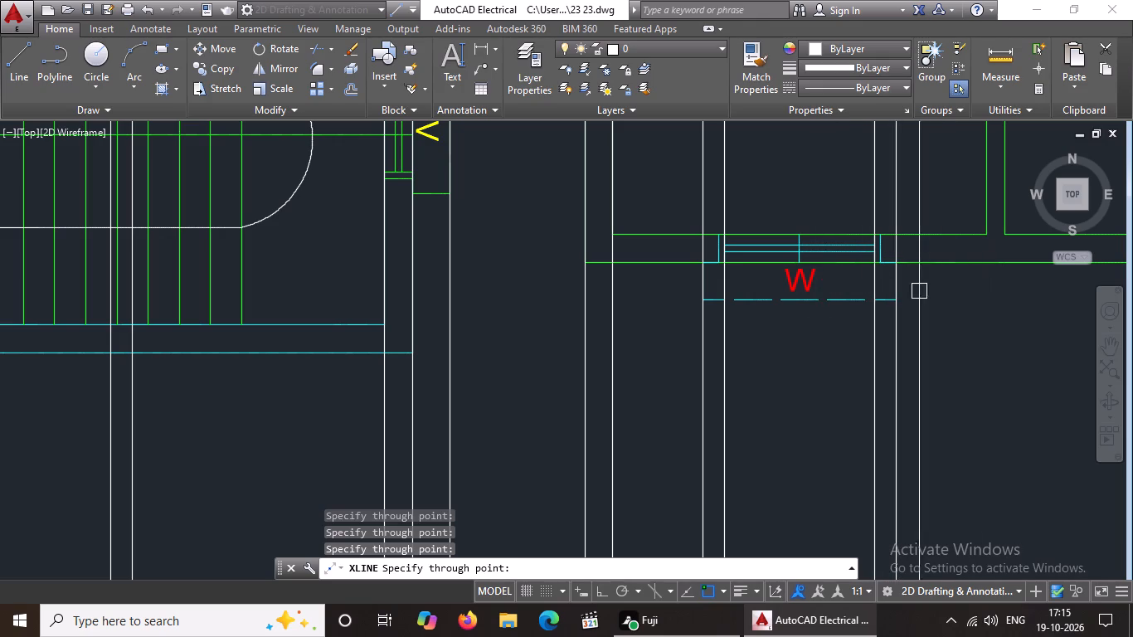
Add vertical construction lines through both jambs of the main door (MD) opening on the first floor plan.
scroll(1121, 339, down, 2)
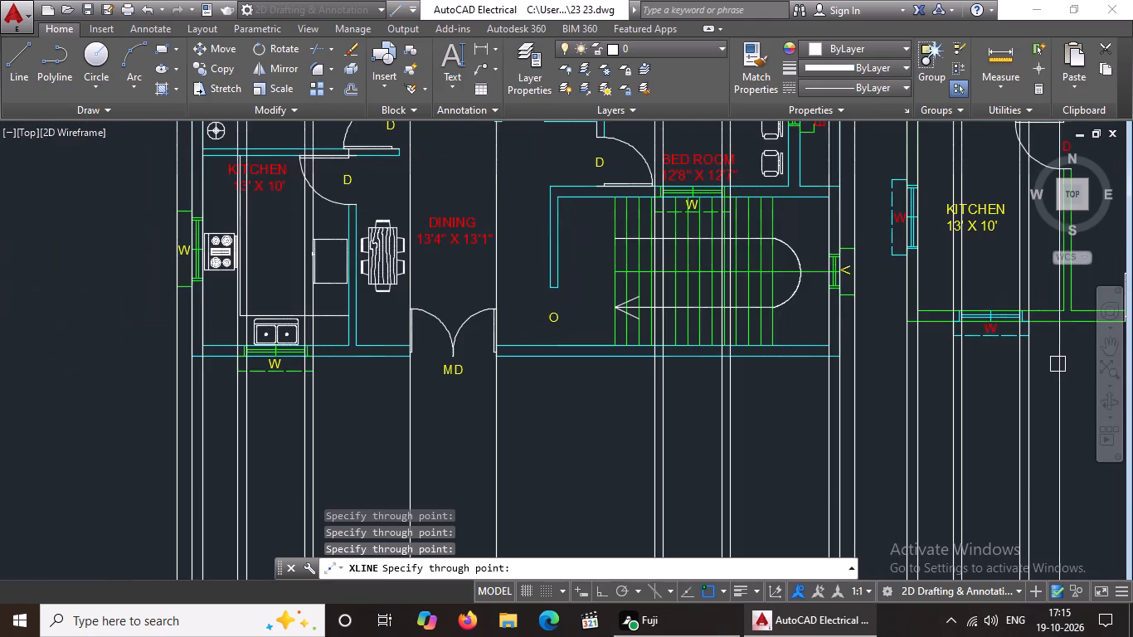
scroll(1044, 364, down, 1)
middle_drag(1040, 357, 733, 395)
scroll(776, 380, up, 2)
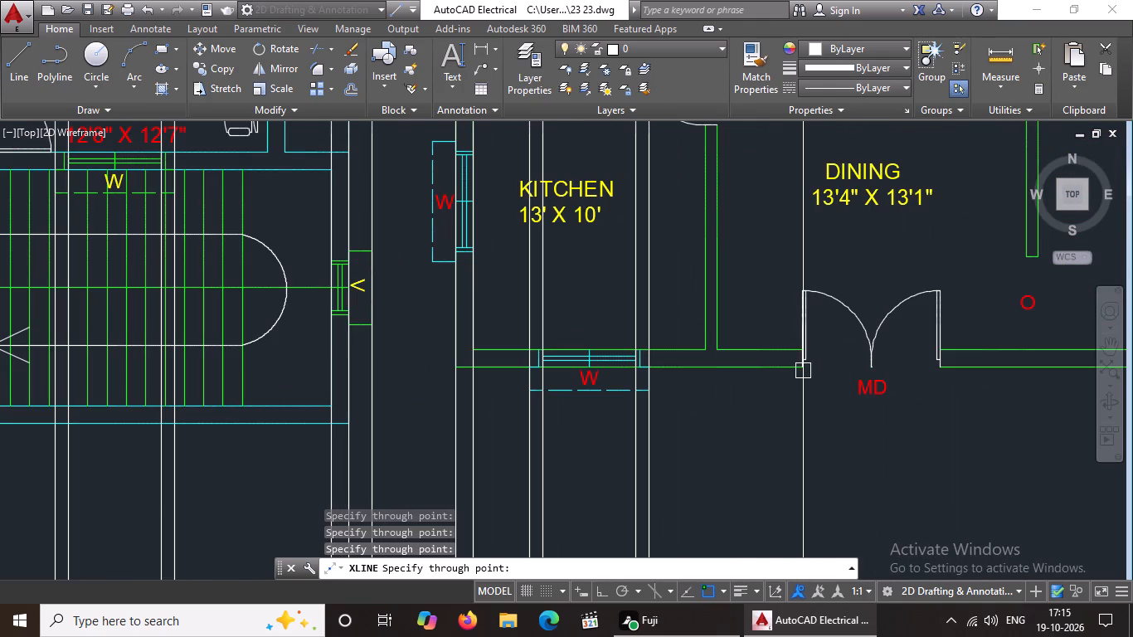
scroll(803, 367, up, 3)
click(795, 367)
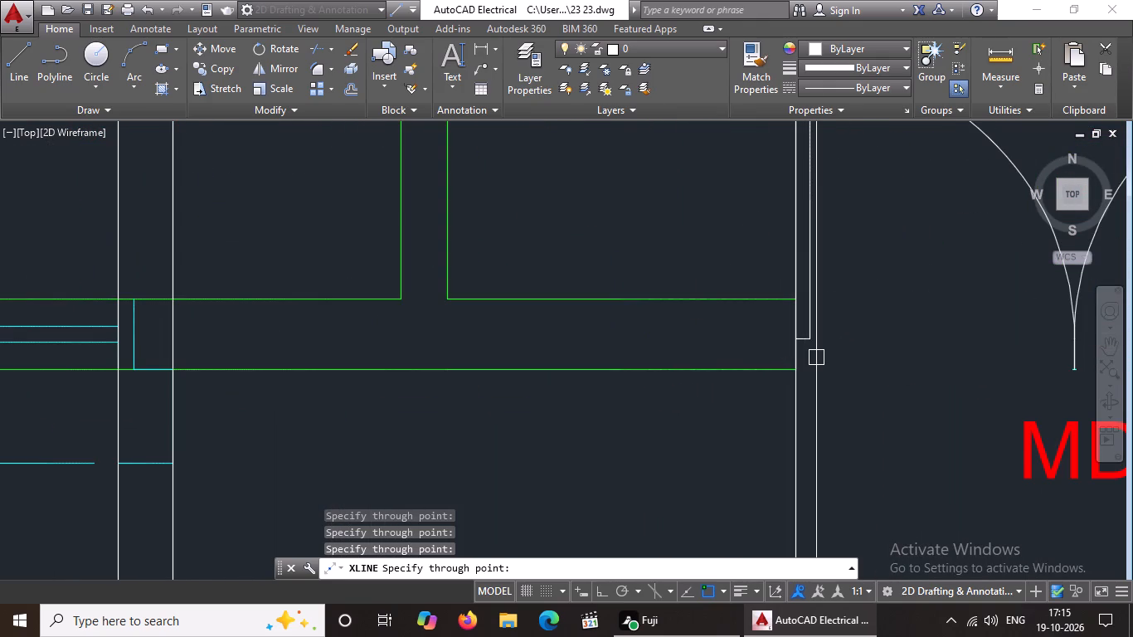
scroll(818, 356, down, 2)
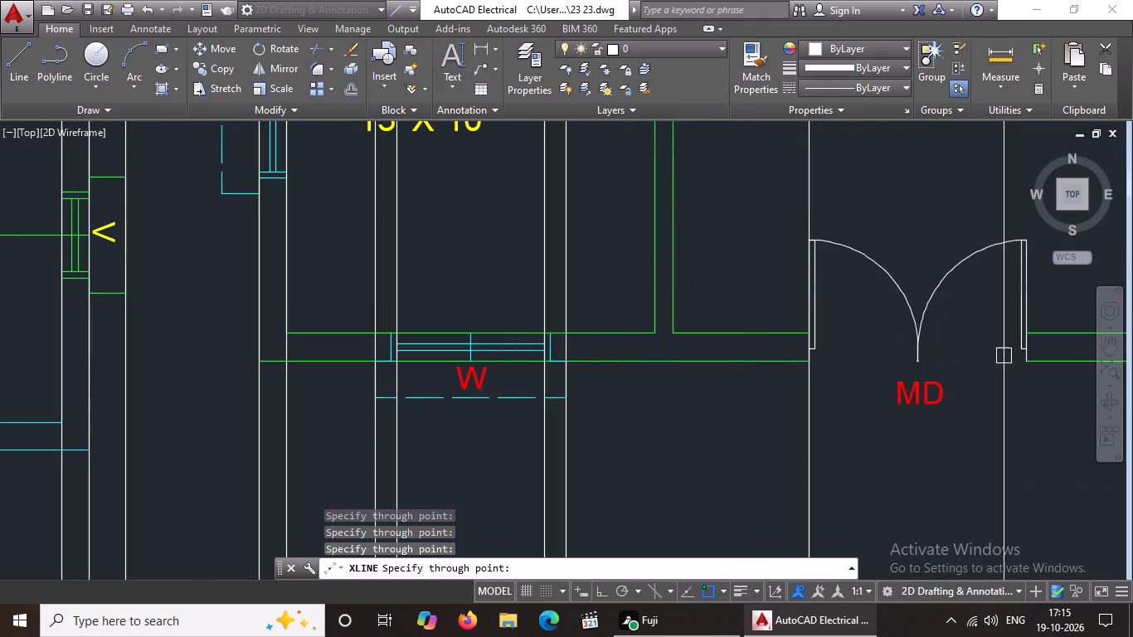
scroll(926, 375, down, 1)
scroll(939, 375, up, 1)
middle_drag(809, 399, 774, 406)
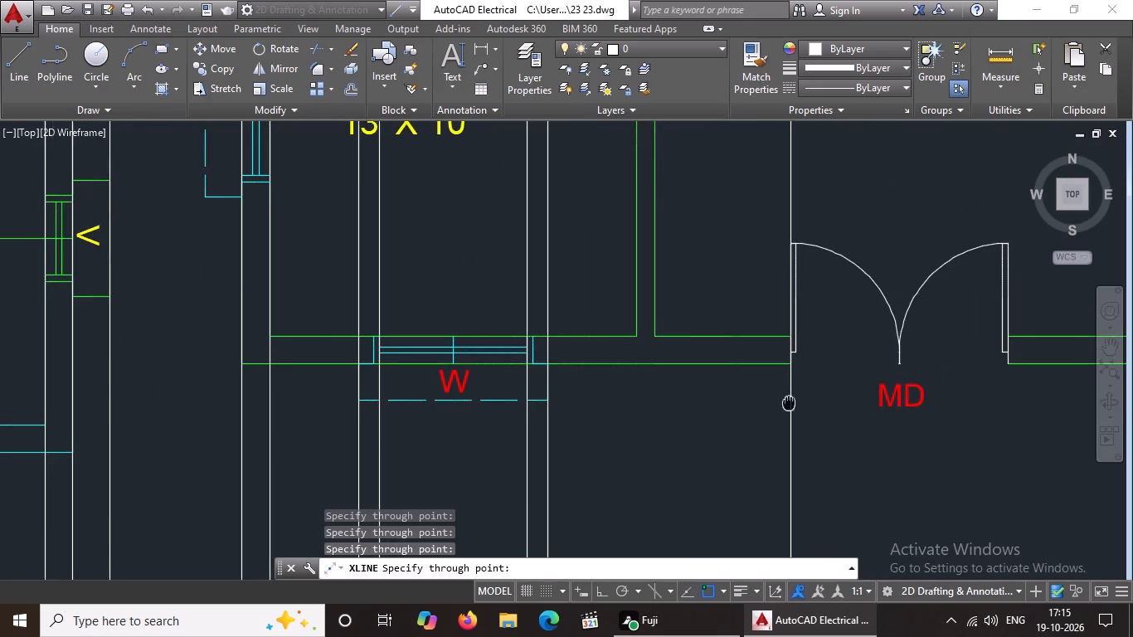
middle_drag(774, 406, 703, 420)
scroll(955, 395, up, 2)
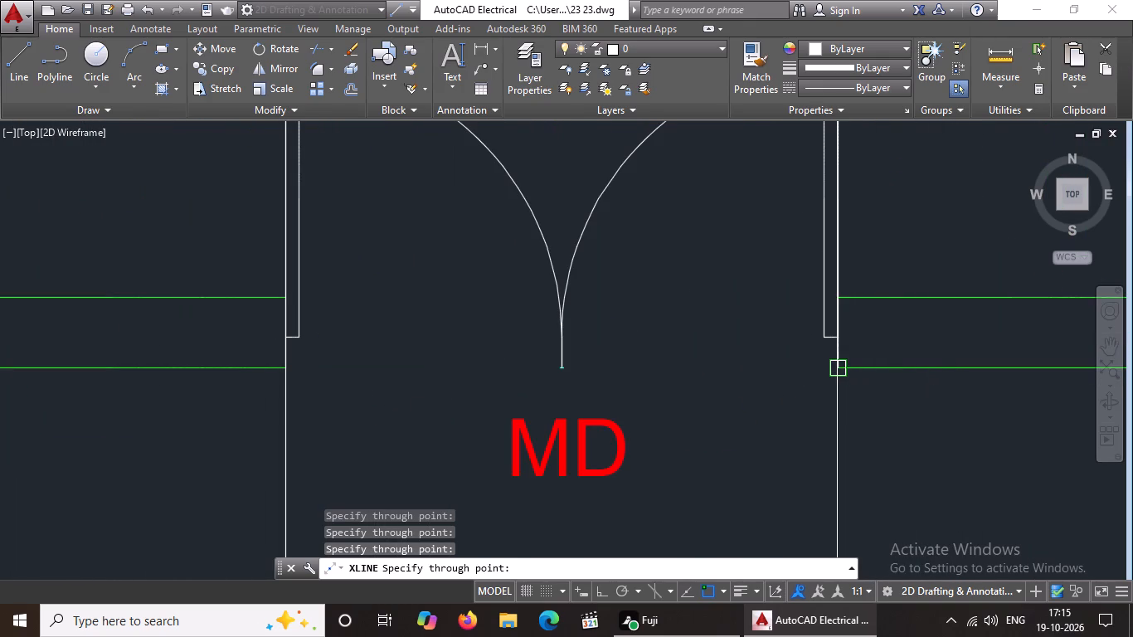
click(838, 367)
Add vertical construction lines through both shade edges and both inner frame edges of the window between the first floor bedroom and staircase.
scroll(849, 362, down, 7)
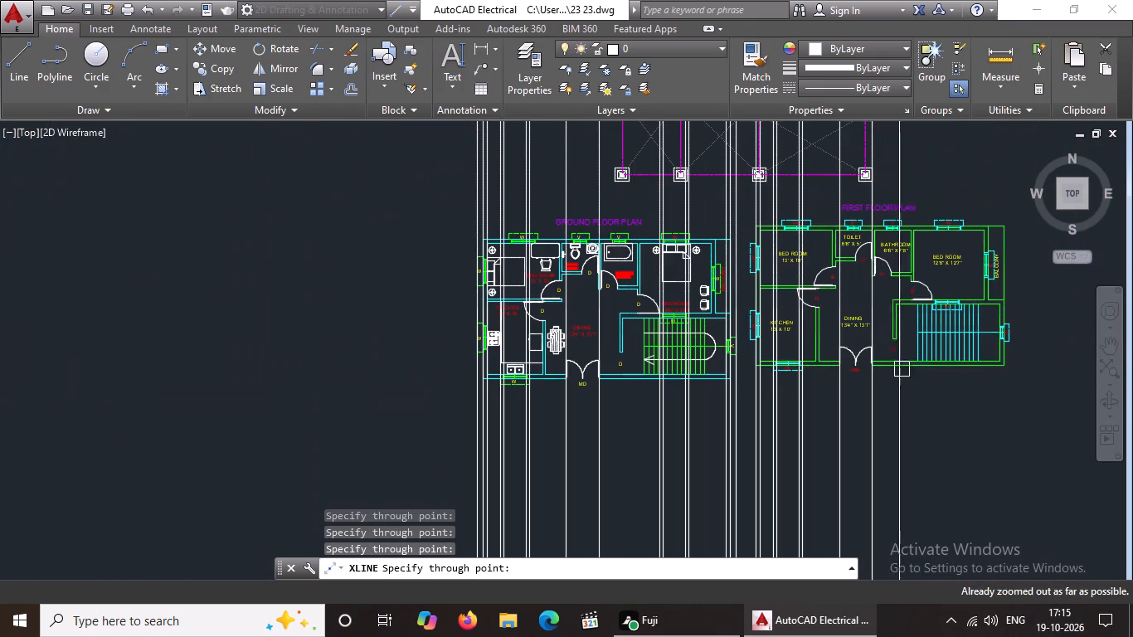
middle_drag(910, 365, 756, 416)
scroll(837, 398, up, 2)
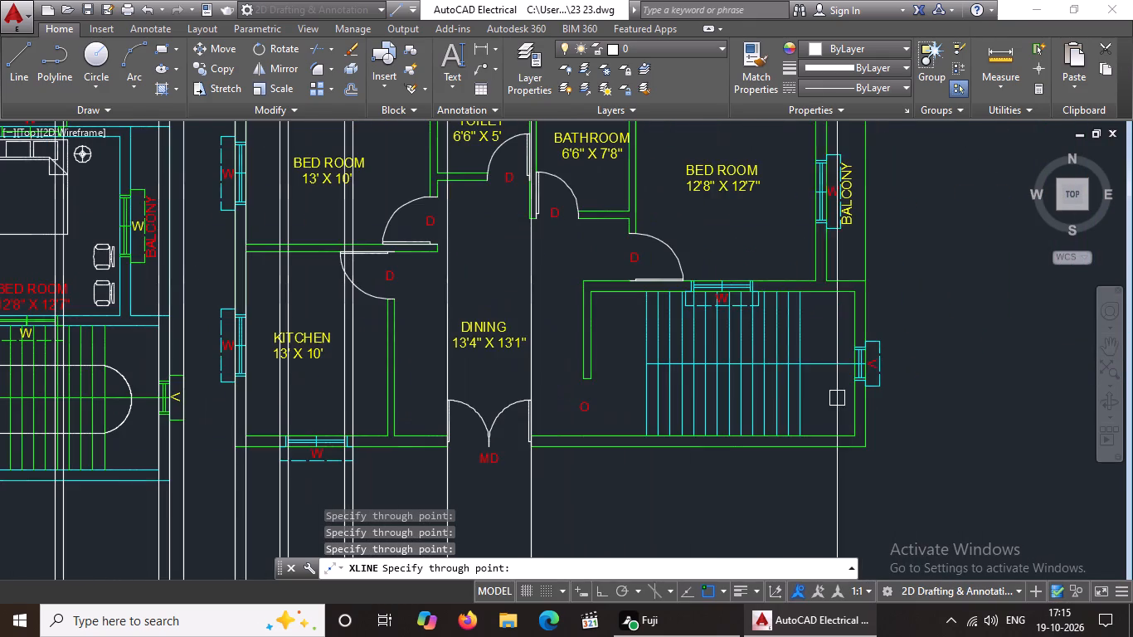
scroll(667, 297, up, 3)
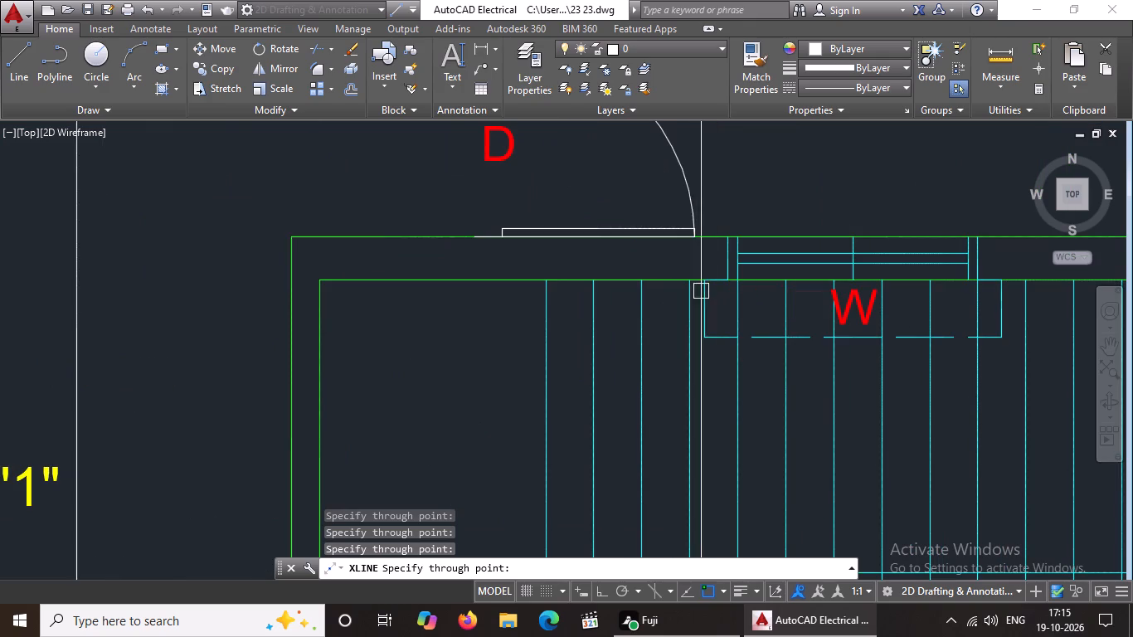
click(712, 275)
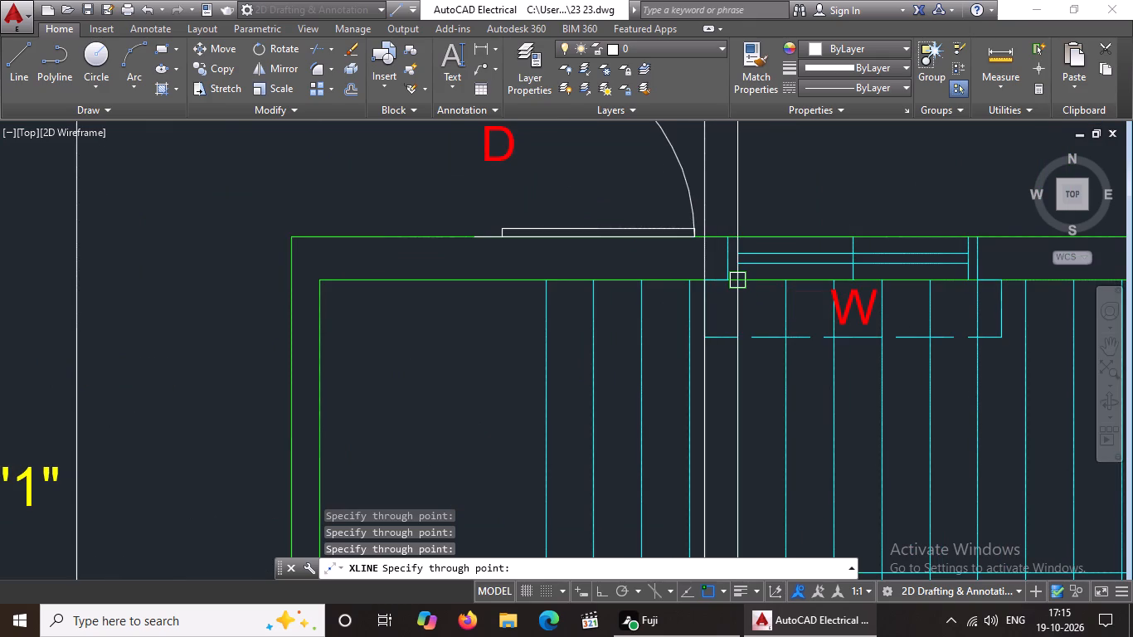
click(743, 278)
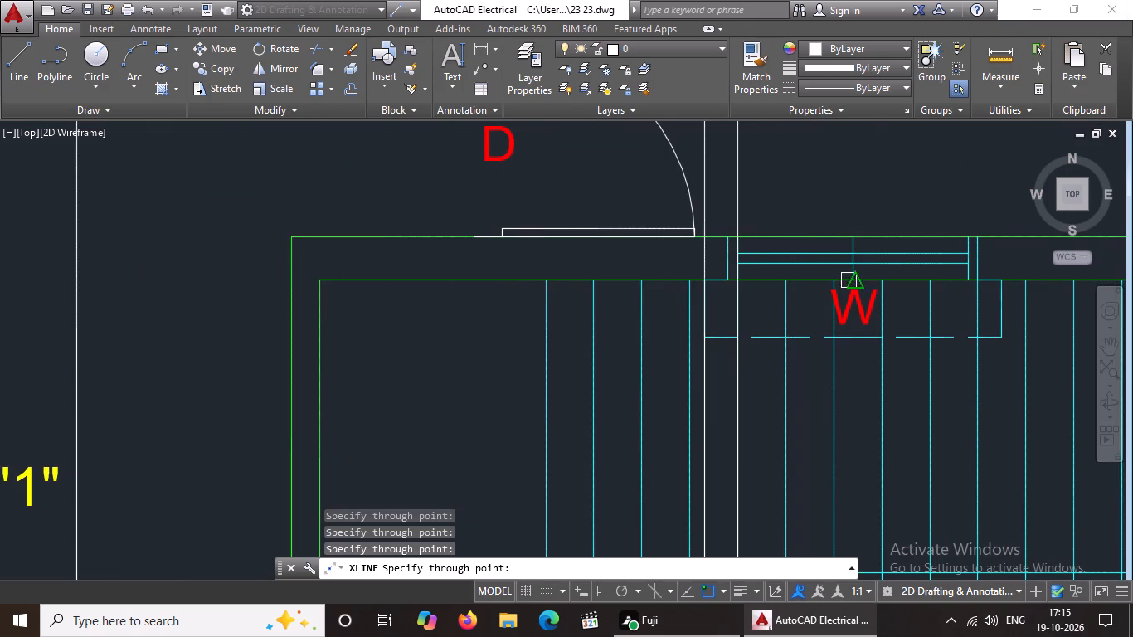
click(966, 280)
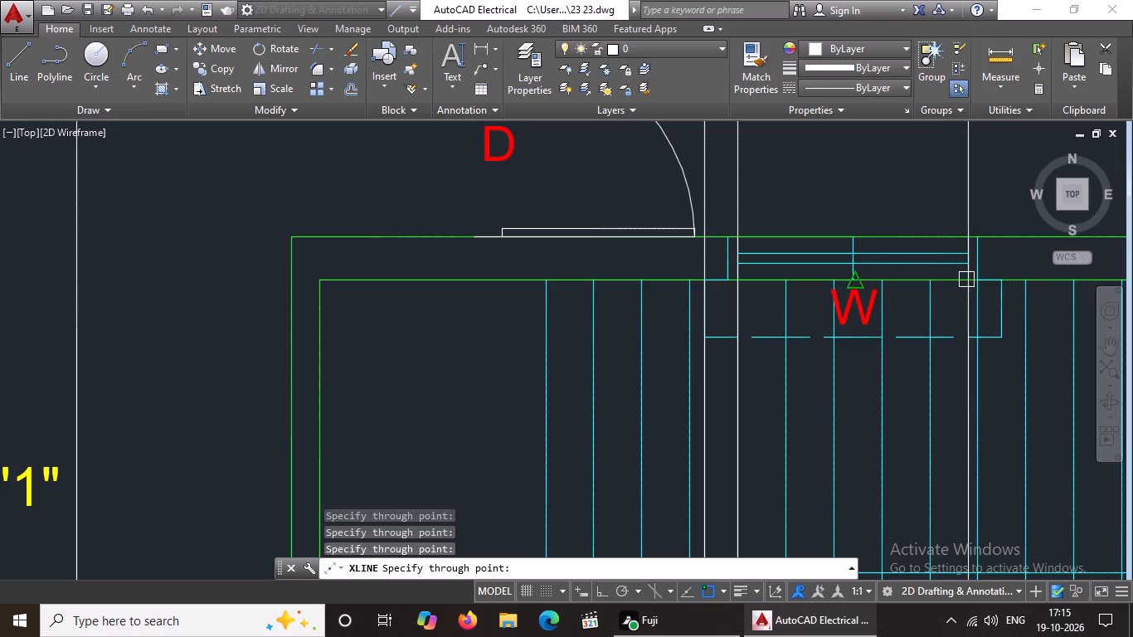
click(997, 280)
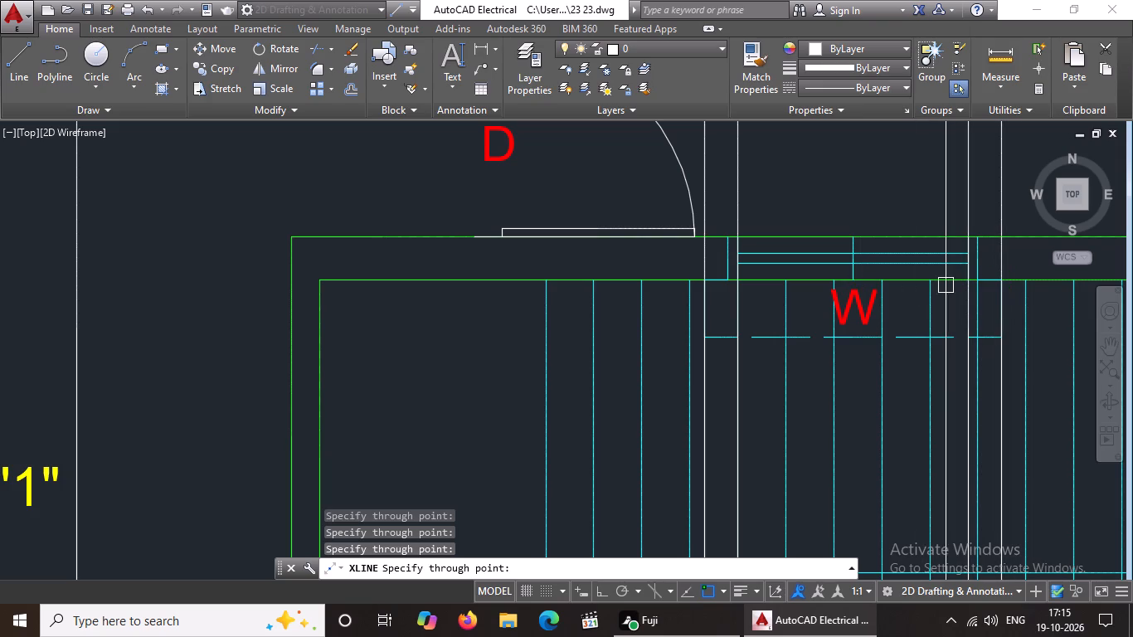
Add vertical construction lines through the inner and outer faces of the first floor staircase's right exterior wall.
scroll(938, 288, down, 2)
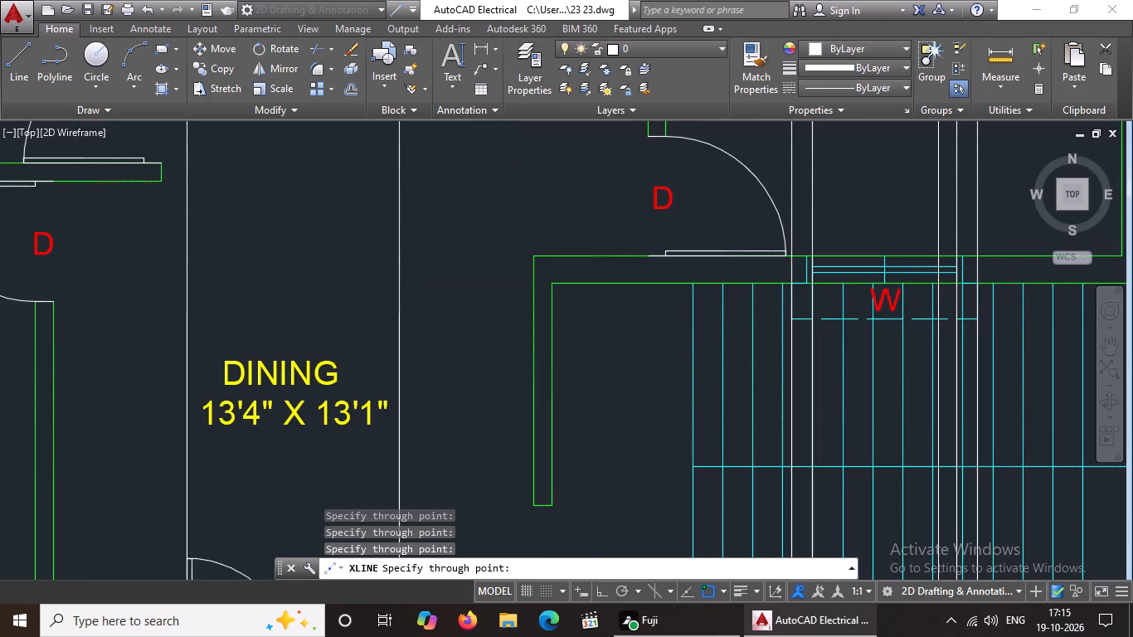
scroll(937, 289, down, 3)
middle_drag(937, 298, 667, 361)
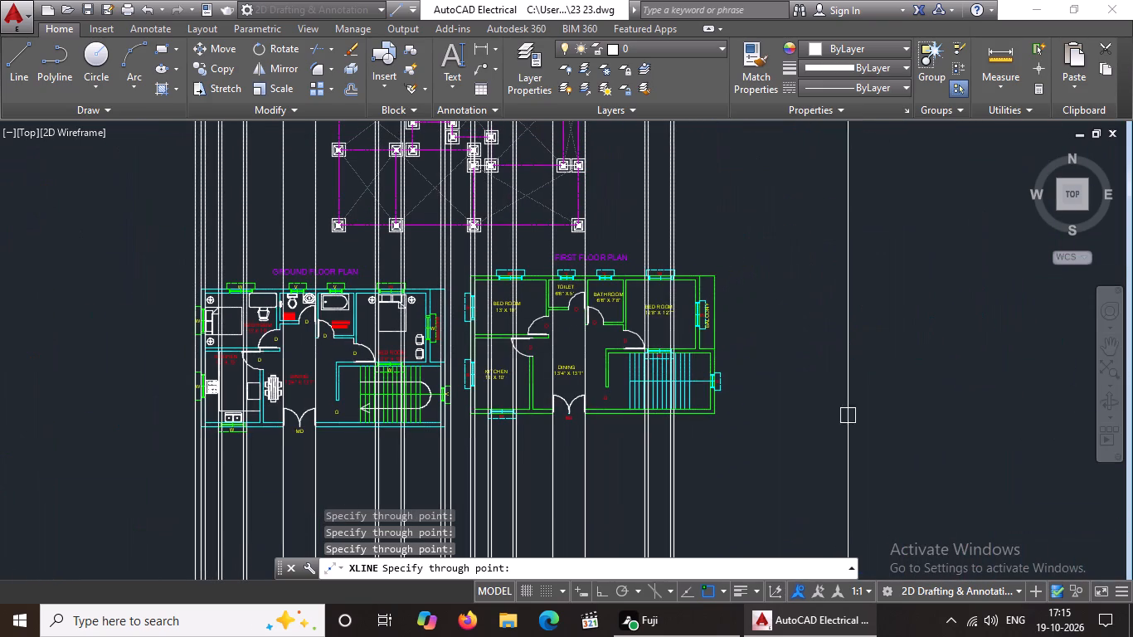
scroll(700, 401, up, 3)
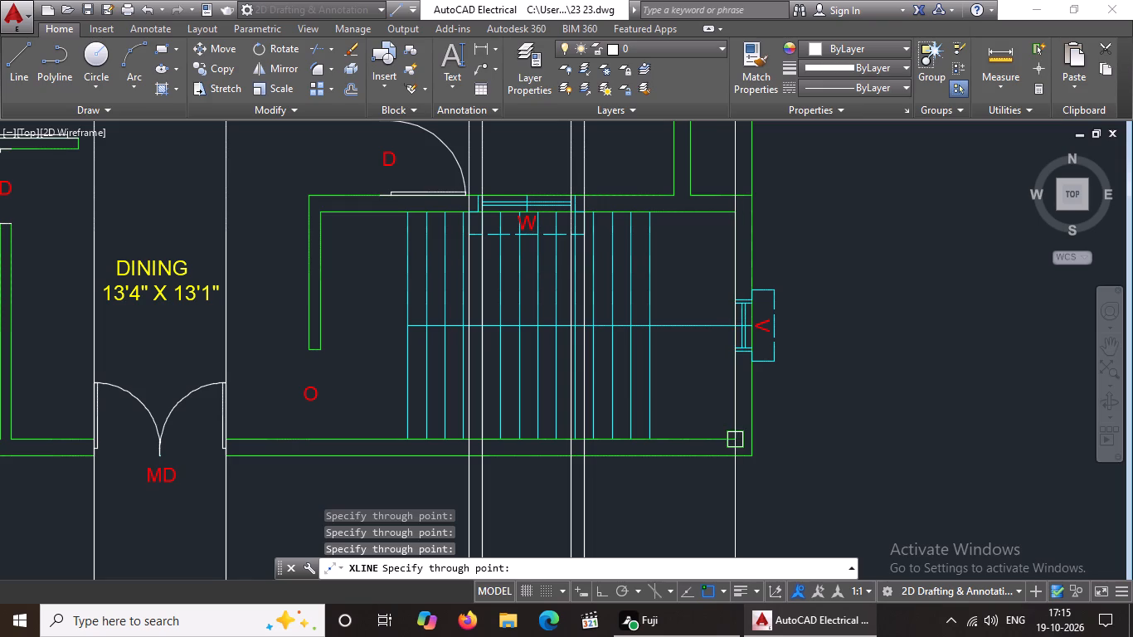
drag(738, 436, 747, 450)
click(753, 455)
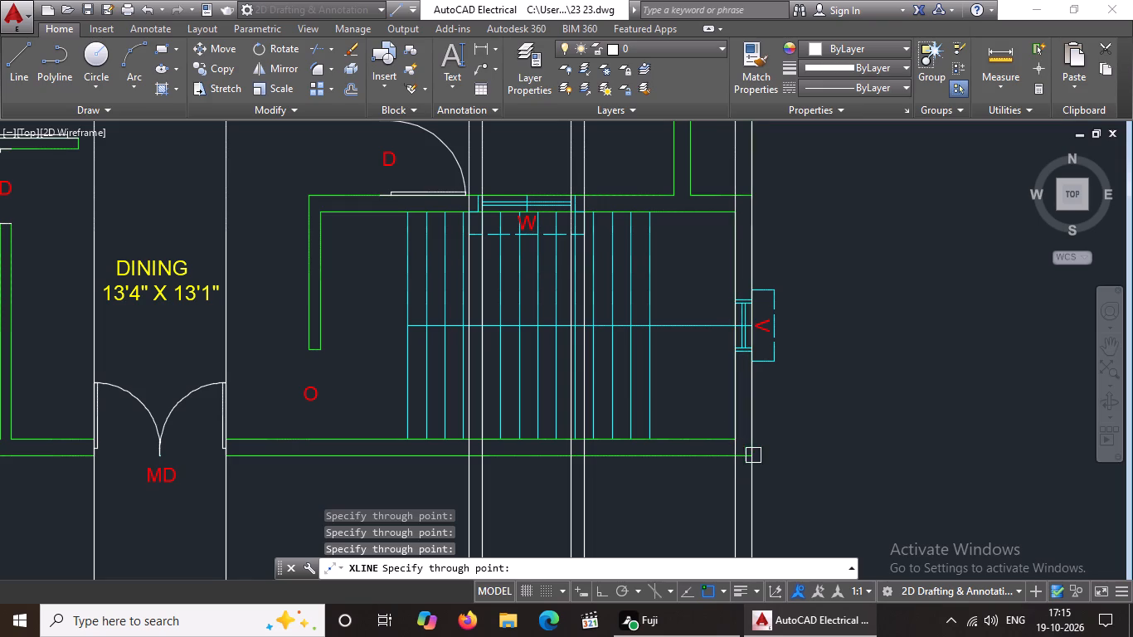
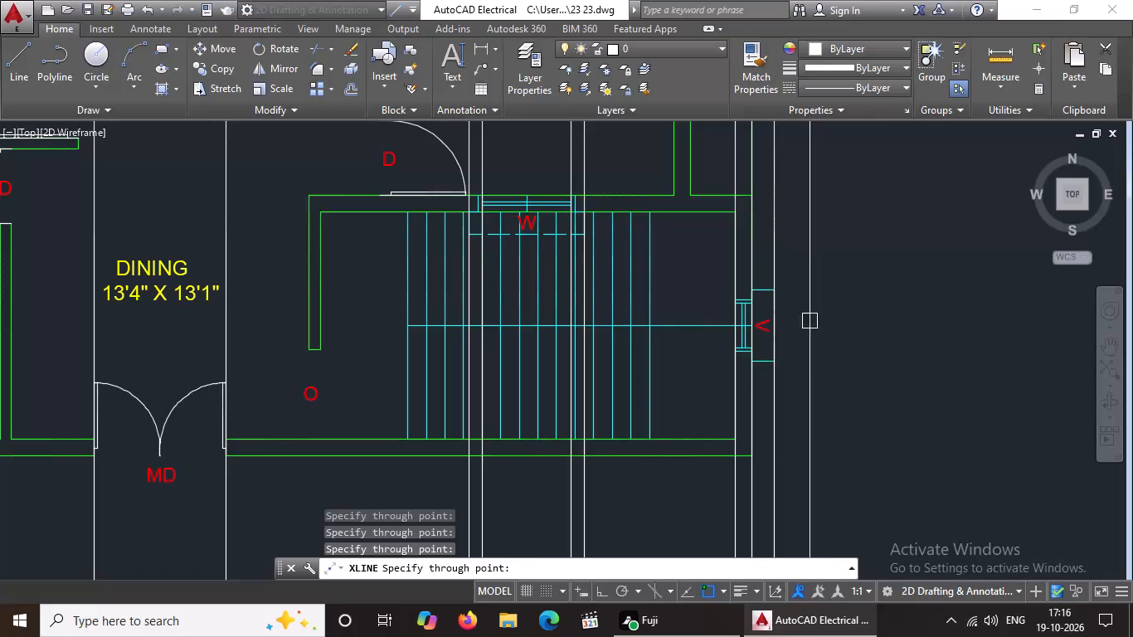
End the construction-line placement over the two floor plans.
scroll(902, 487, down, 3)
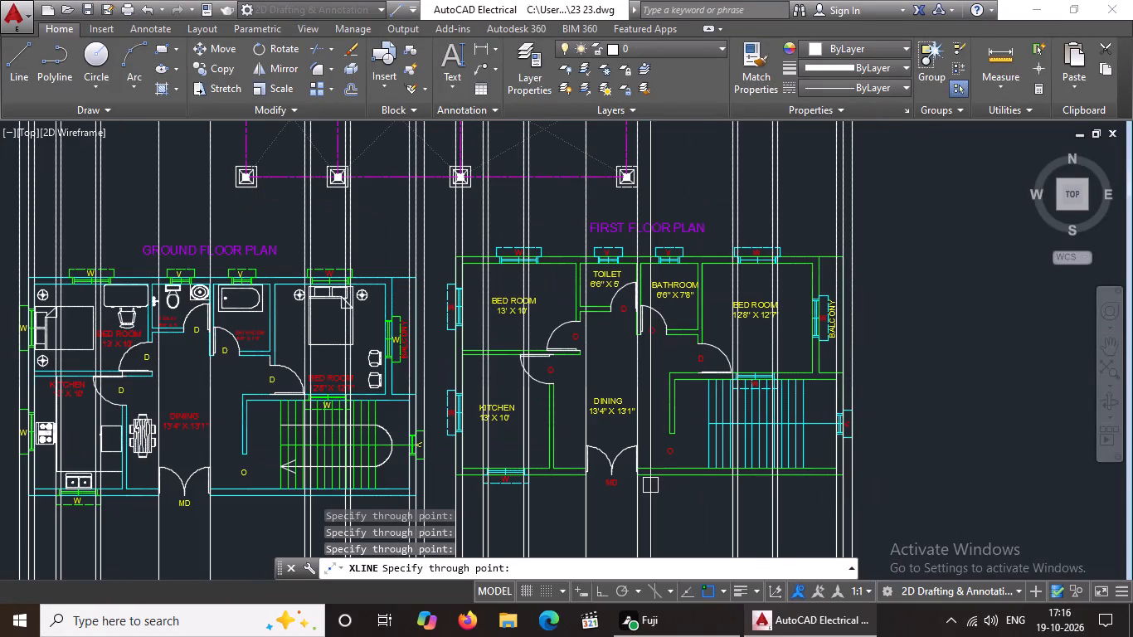
middle_drag(650, 485, 738, 373)
scroll(742, 364, down, 5)
middle_drag(753, 457, 766, 389)
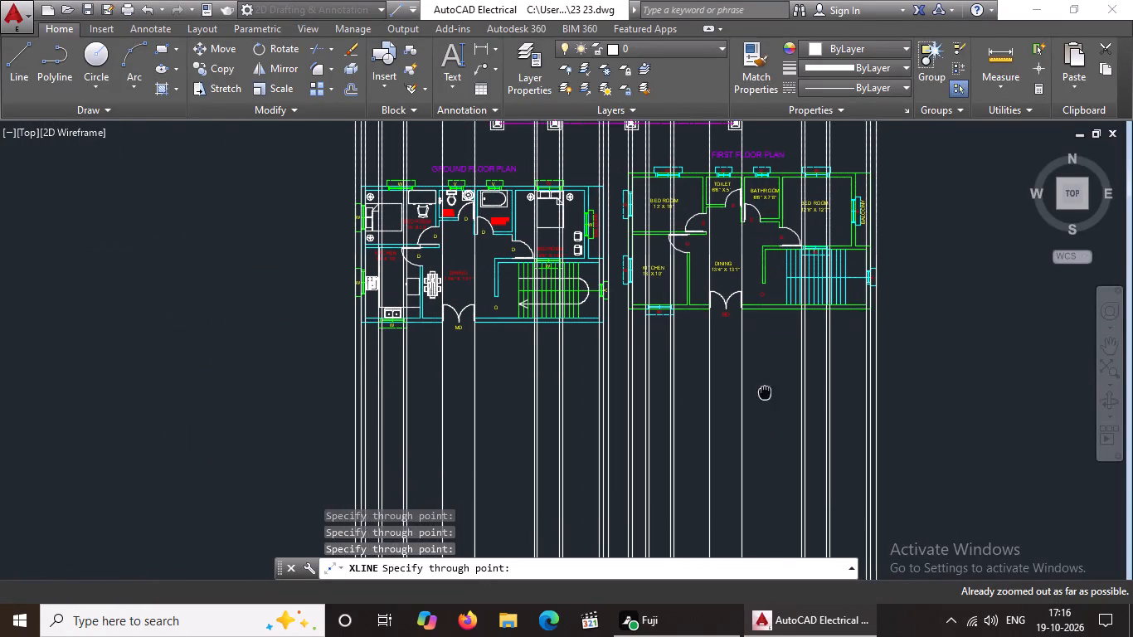
middle_drag(766, 389, 781, 351)
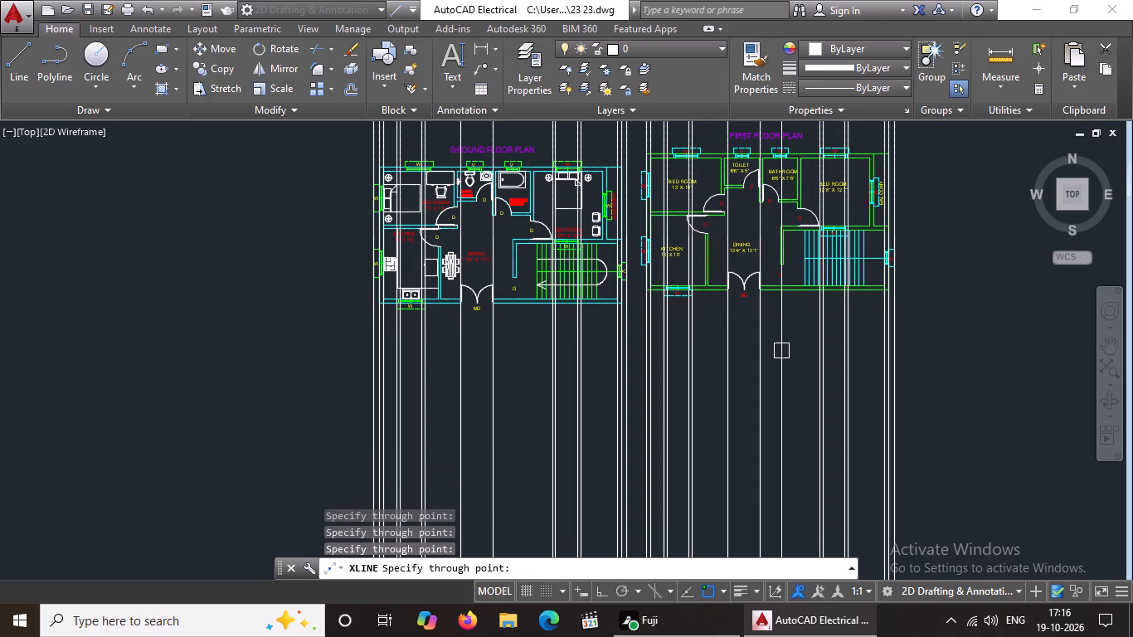
key(Escape)
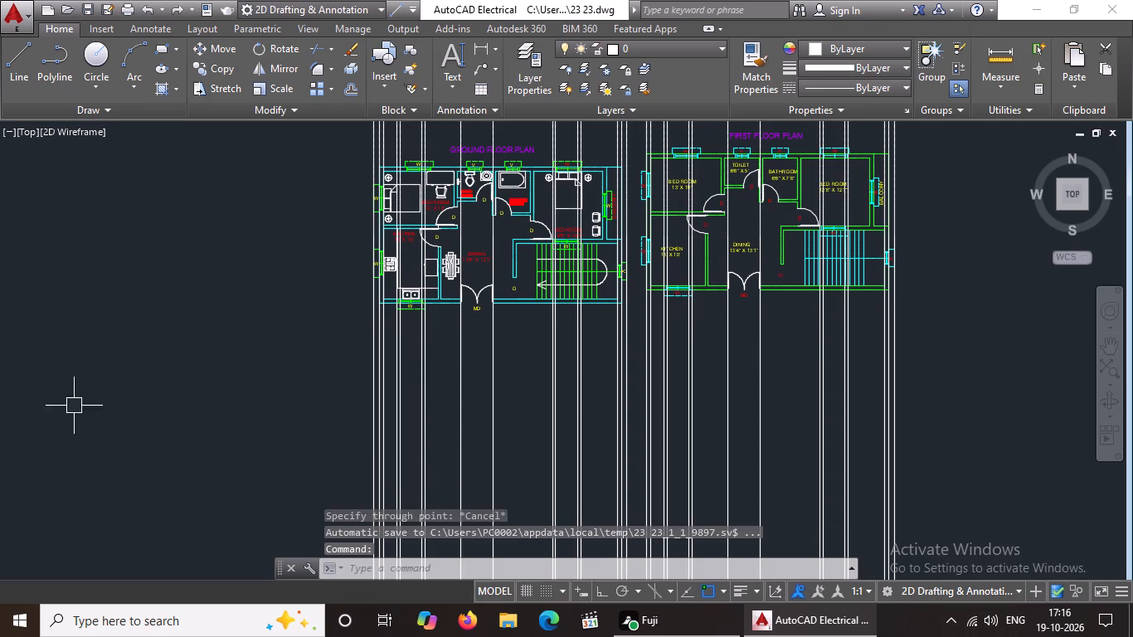
Enable all object snap modes in the drafting settings.
click(11, 70)
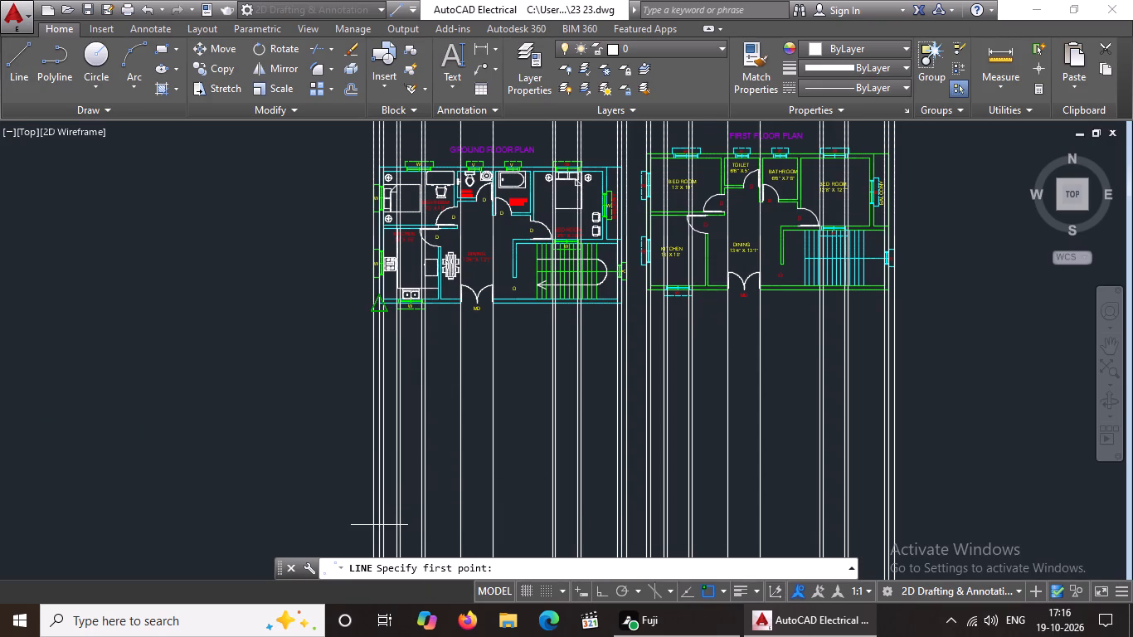
key(Escape)
text(OS)
key(space)
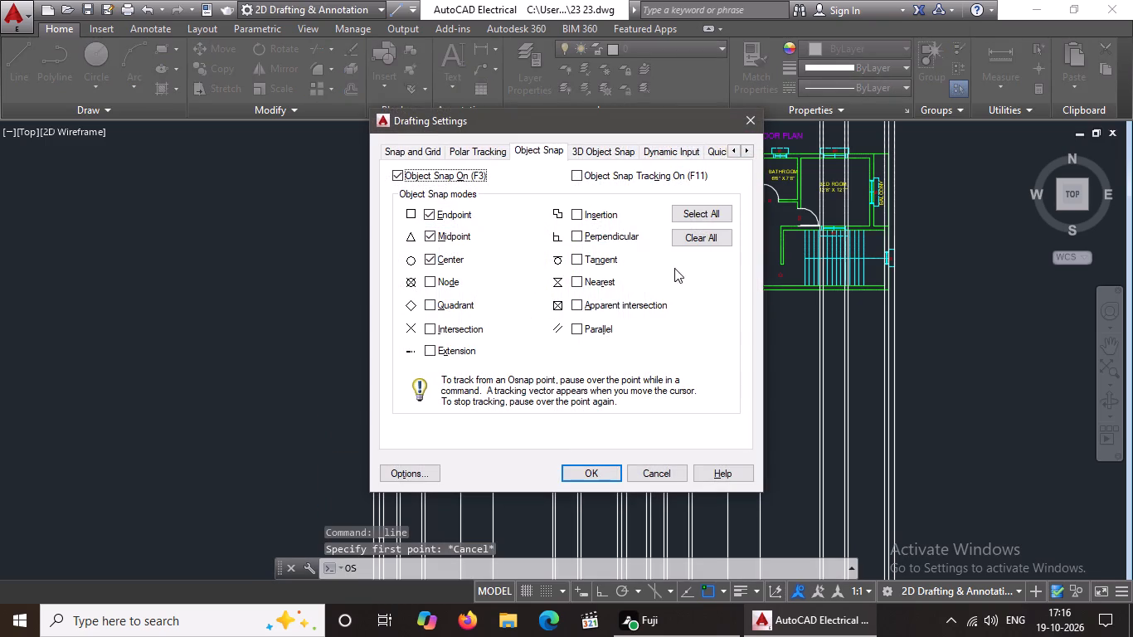
click(701, 209)
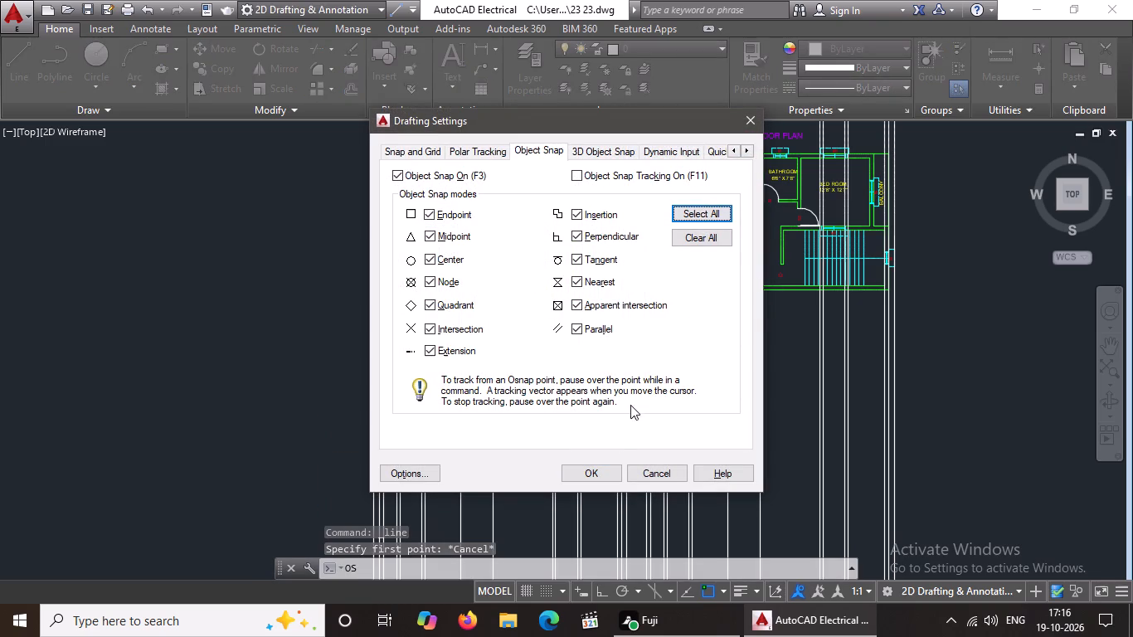
click(605, 468)
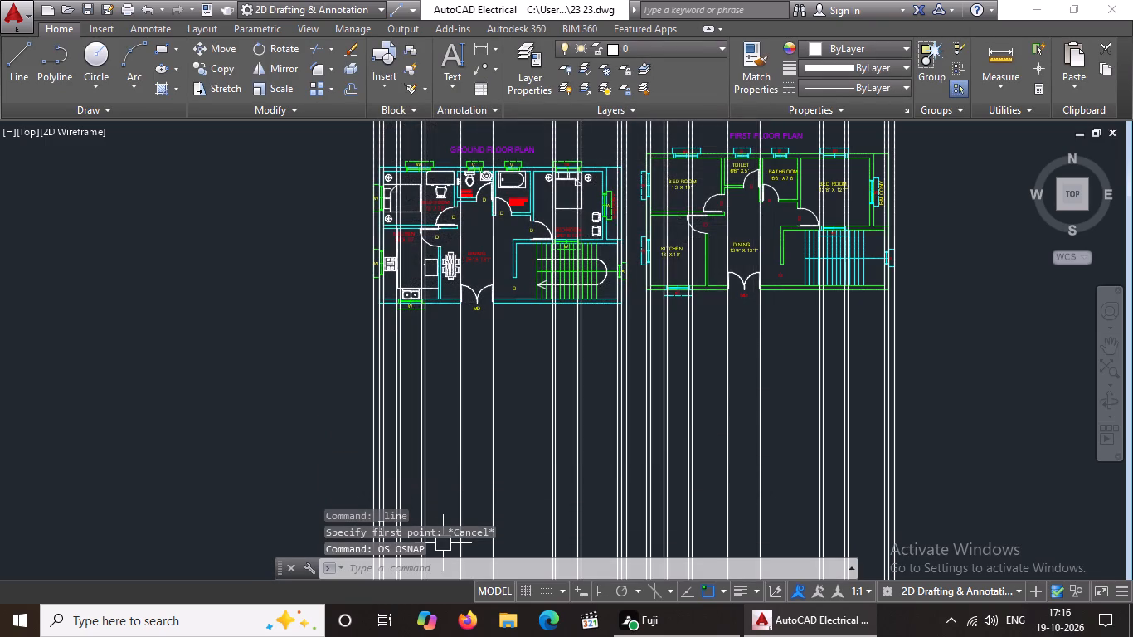
With Ortho on, draw a horizontal base line below the ground floor plan, spanning its outermost vertical construction lines.
drag(12, 63, 13, 71)
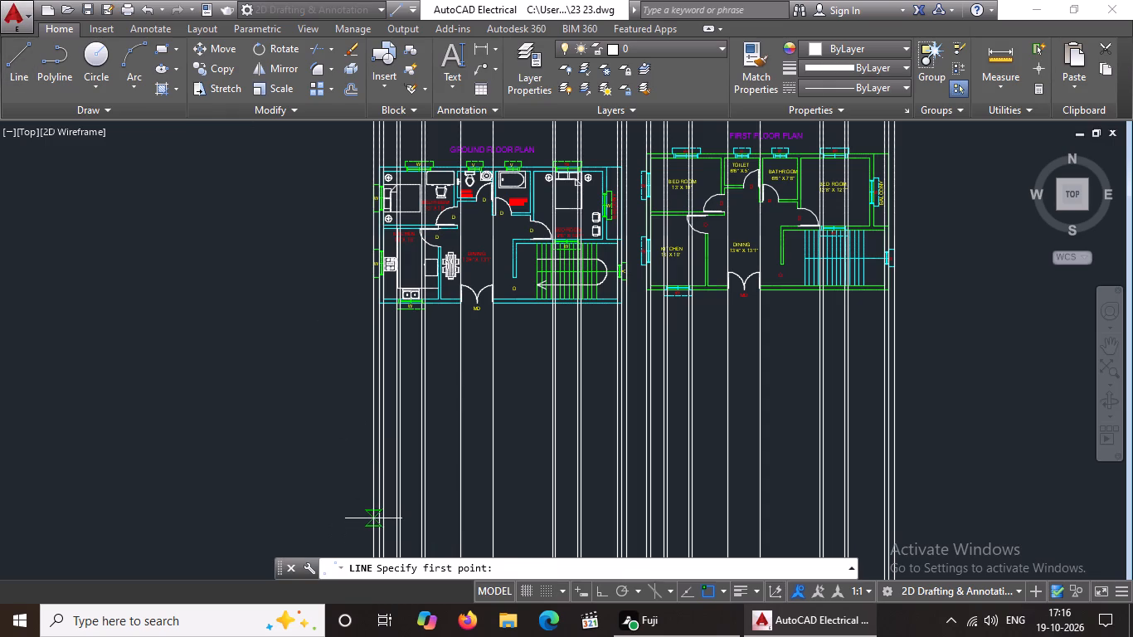
click(374, 518)
scroll(617, 521, up, 3)
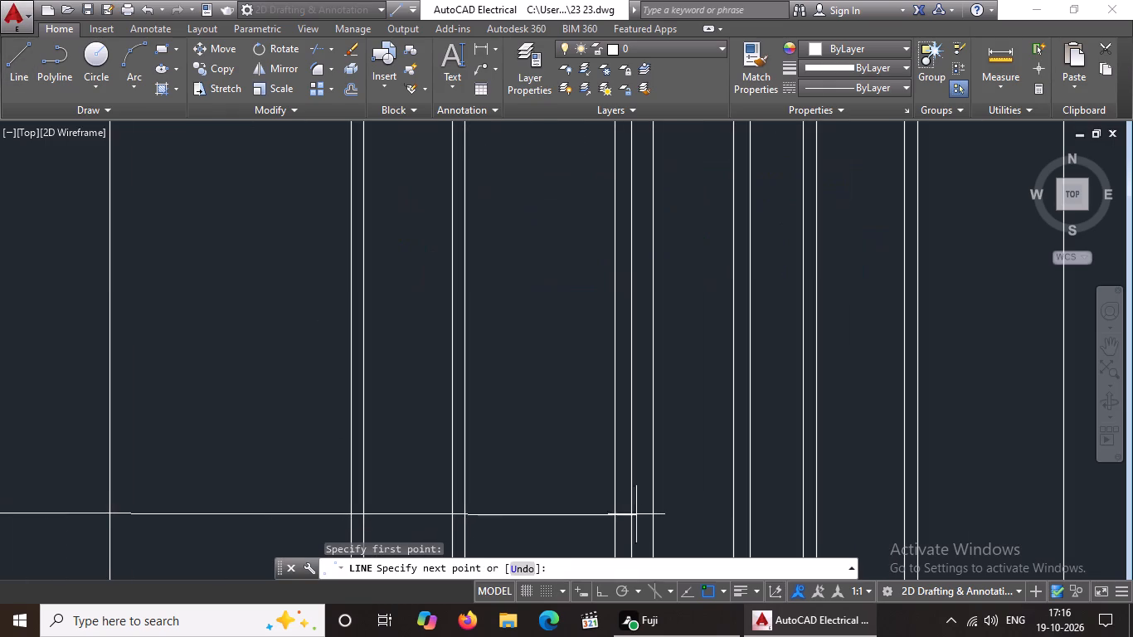
click(606, 591)
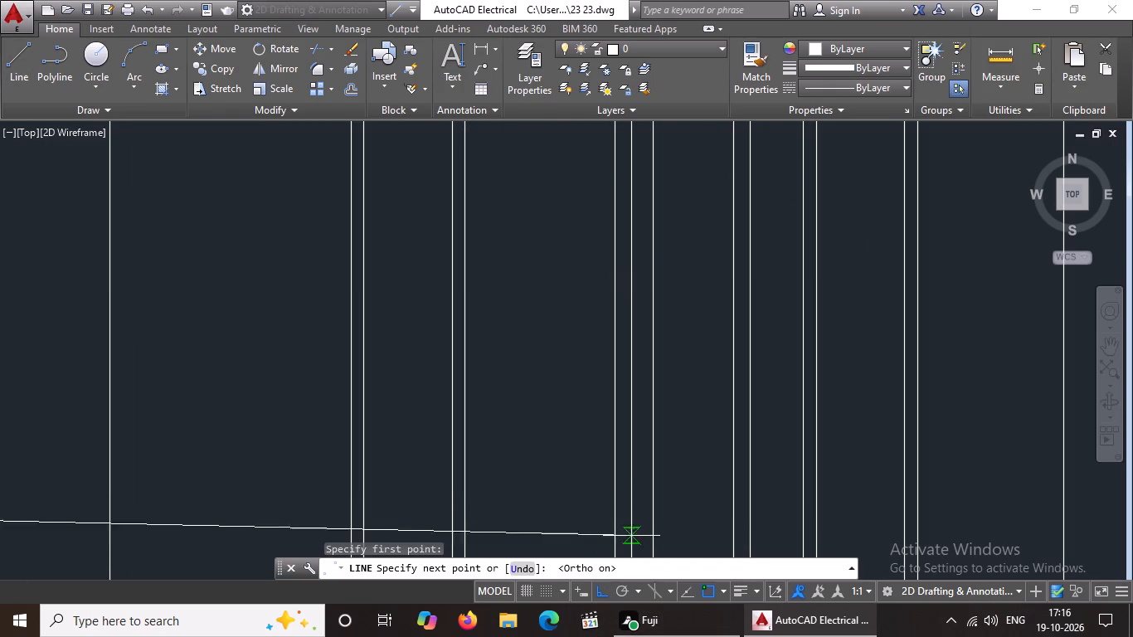
click(652, 513)
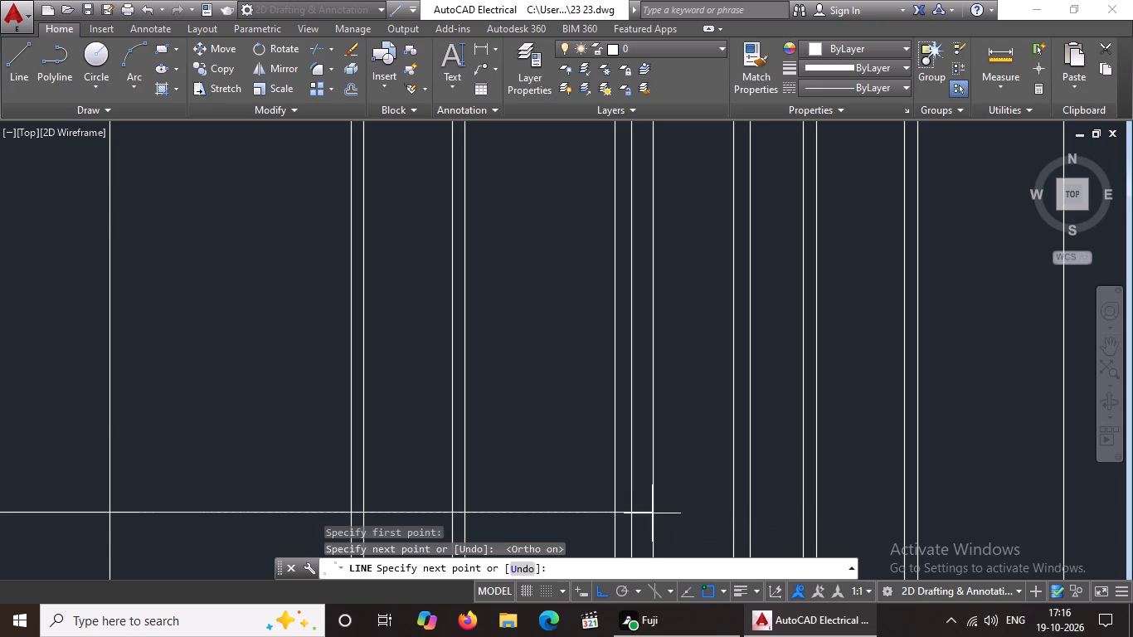
scroll(698, 492, down, 13)
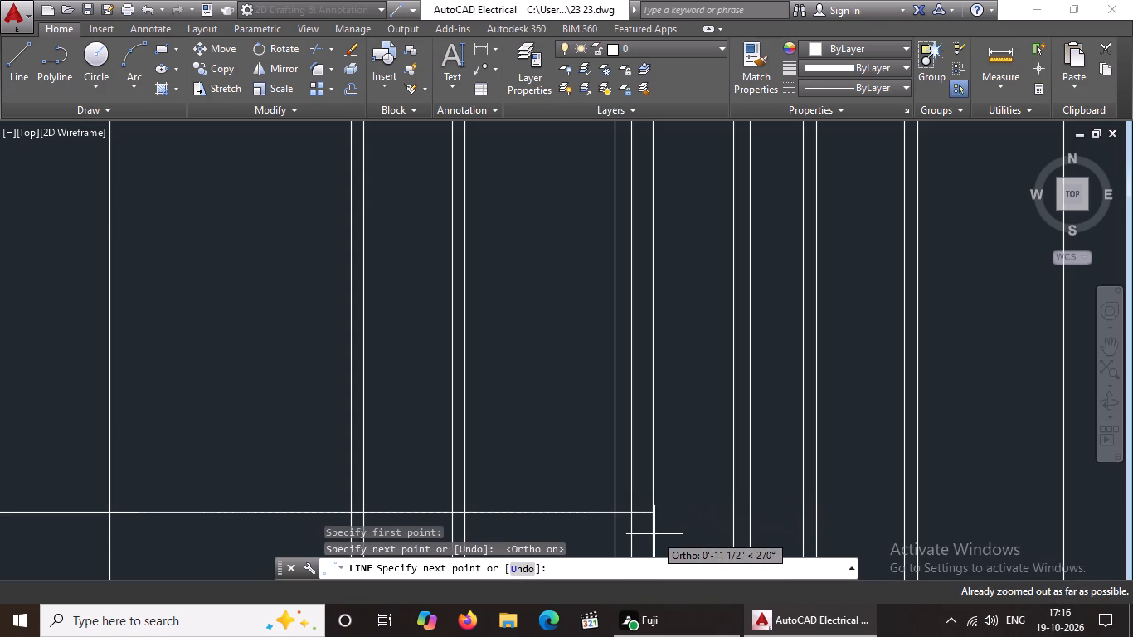
key(Escape)
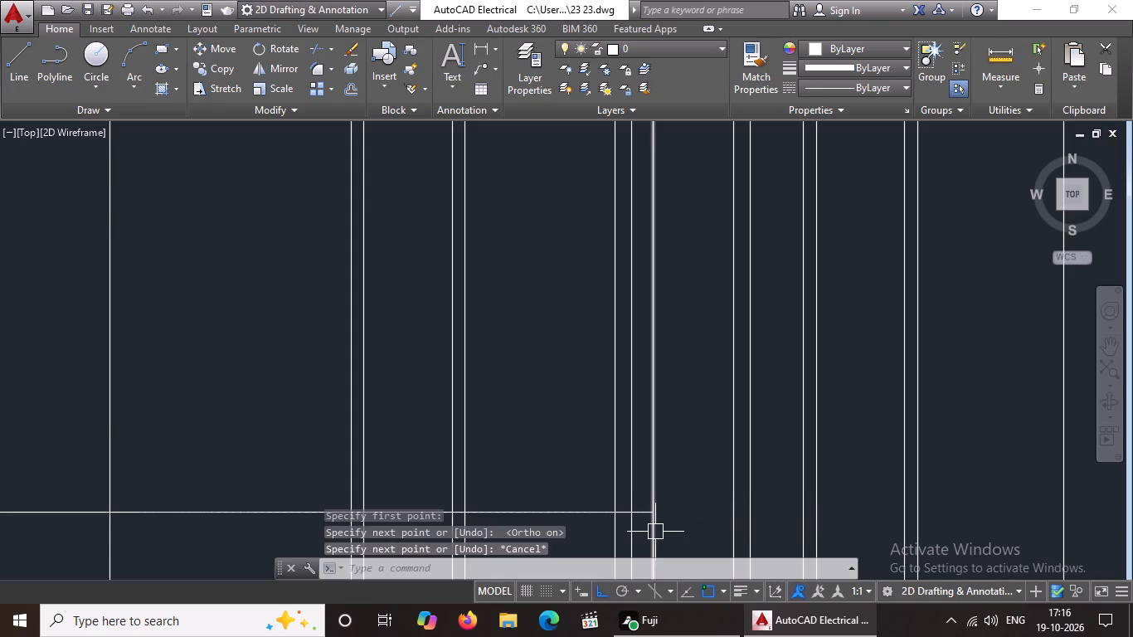
Offset the horizontal base line below the ground floor plan upward by 1'6".
scroll(655, 531, down, 4)
text(Z A)
key(space)
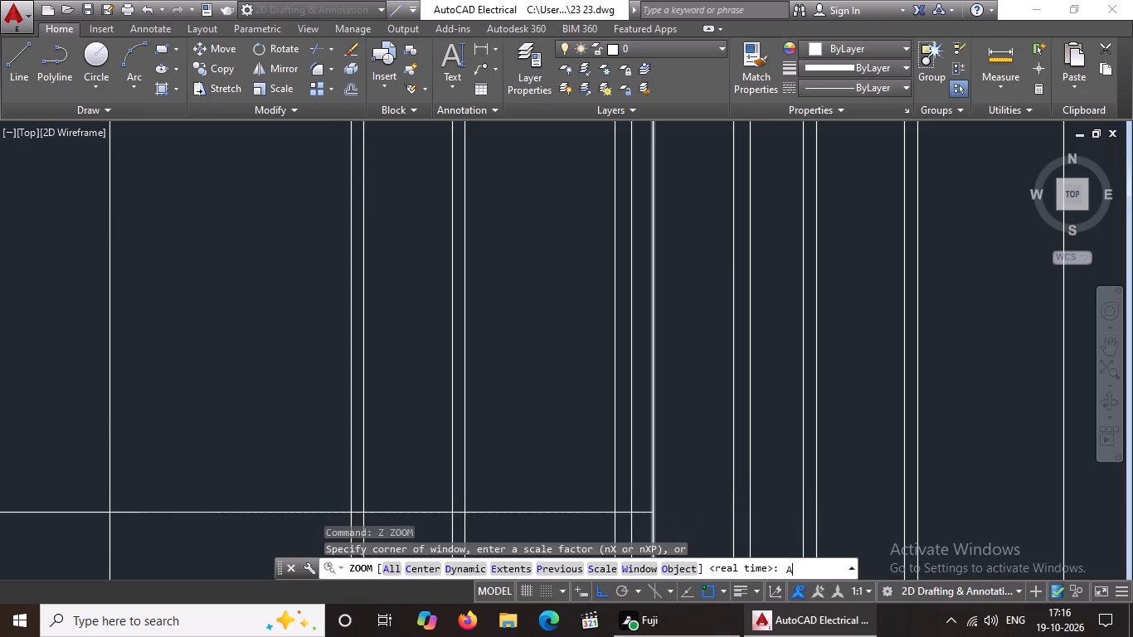
middle_drag(499, 464, 542, 373)
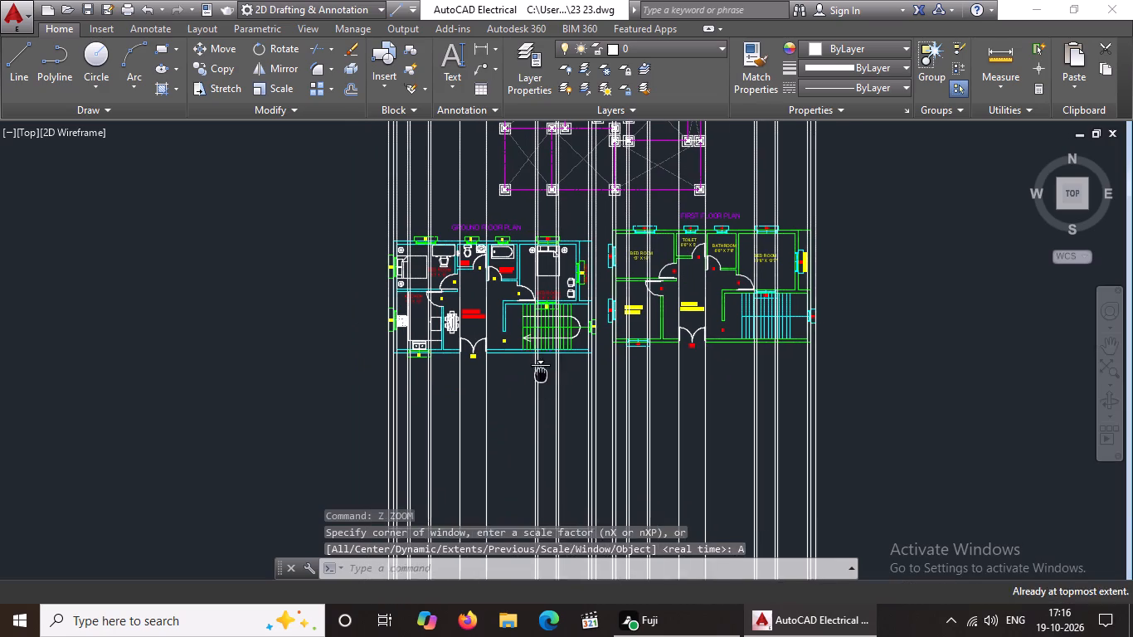
middle_drag(542, 373, 573, 294)
scroll(564, 498, down, 1)
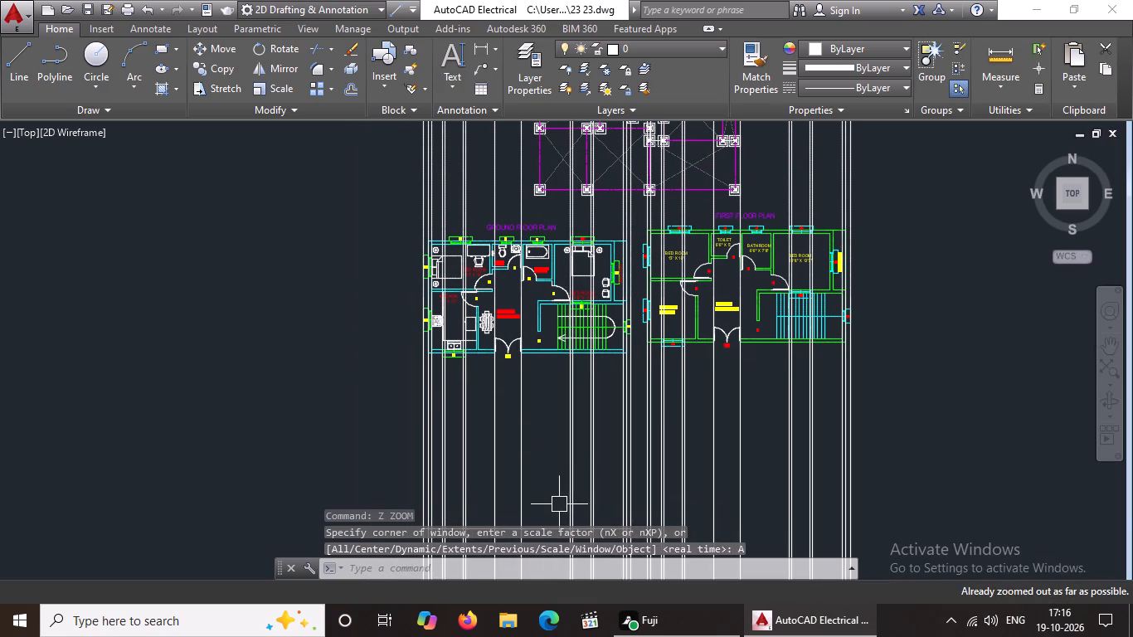
scroll(496, 541, up, 1)
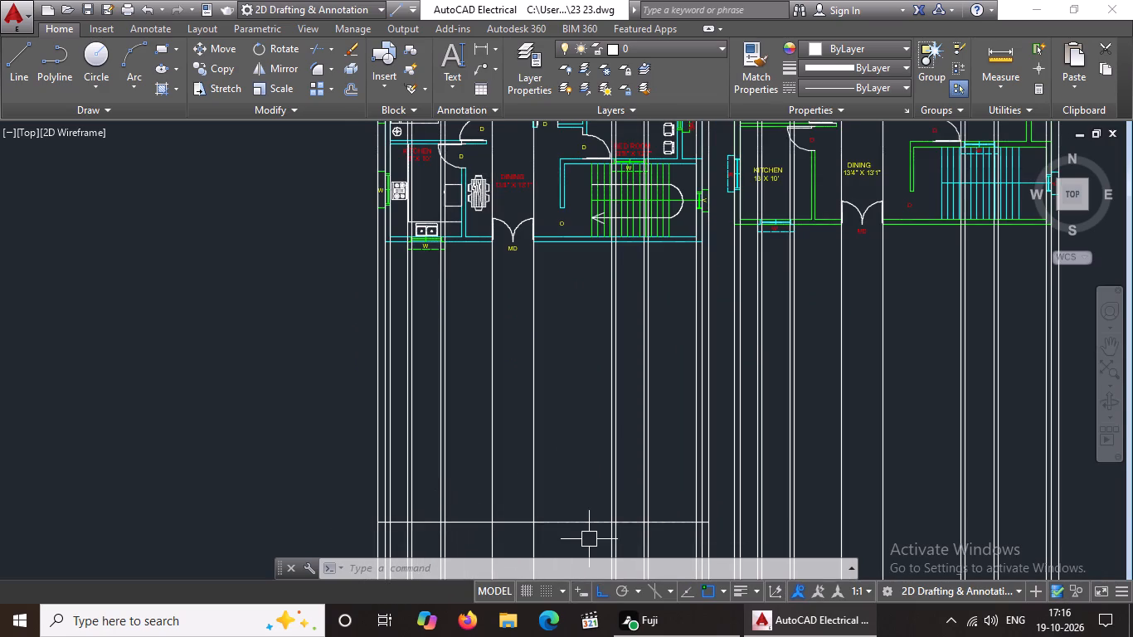
key(Escape)
key(o)
key(Return)
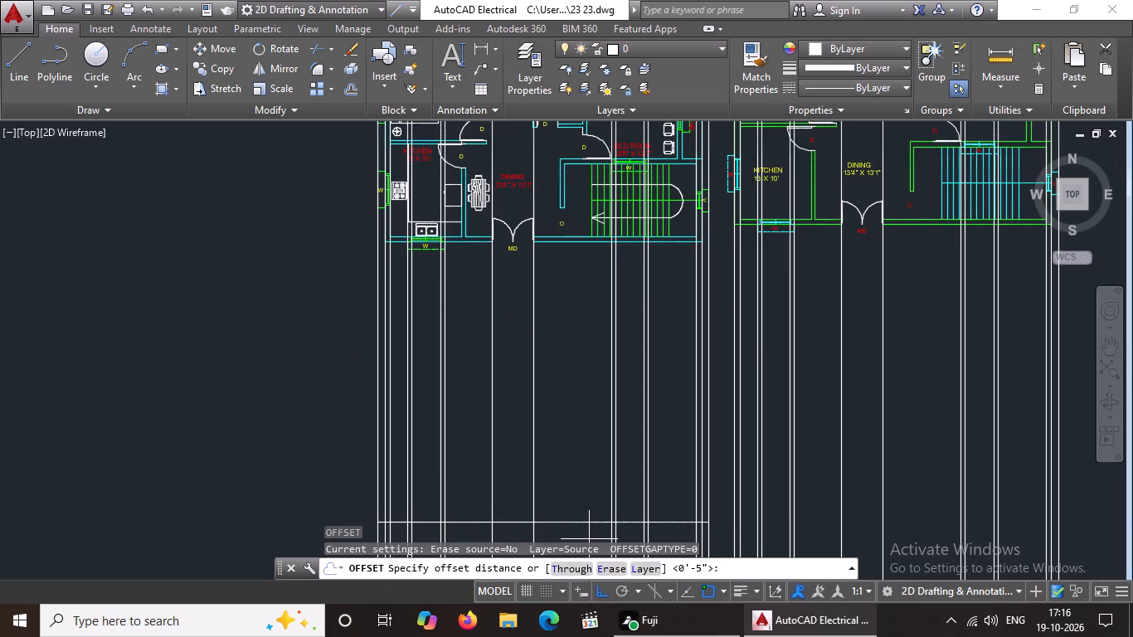
text(1`)
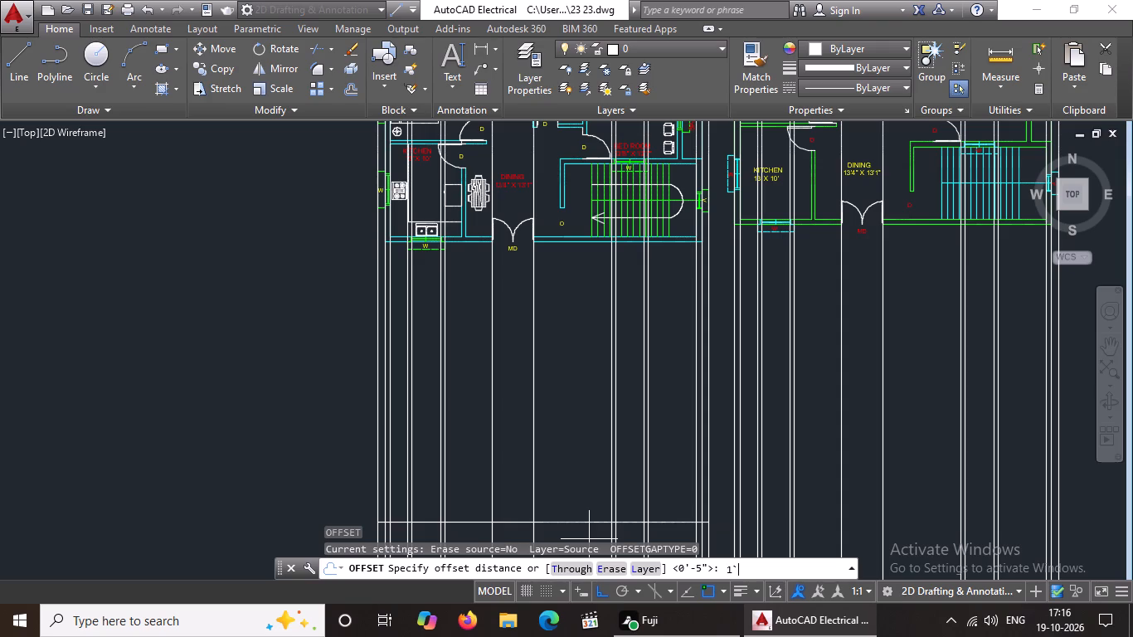
key(BackSpace)
text('6)
key(shift+quotedbl)
key(Return)
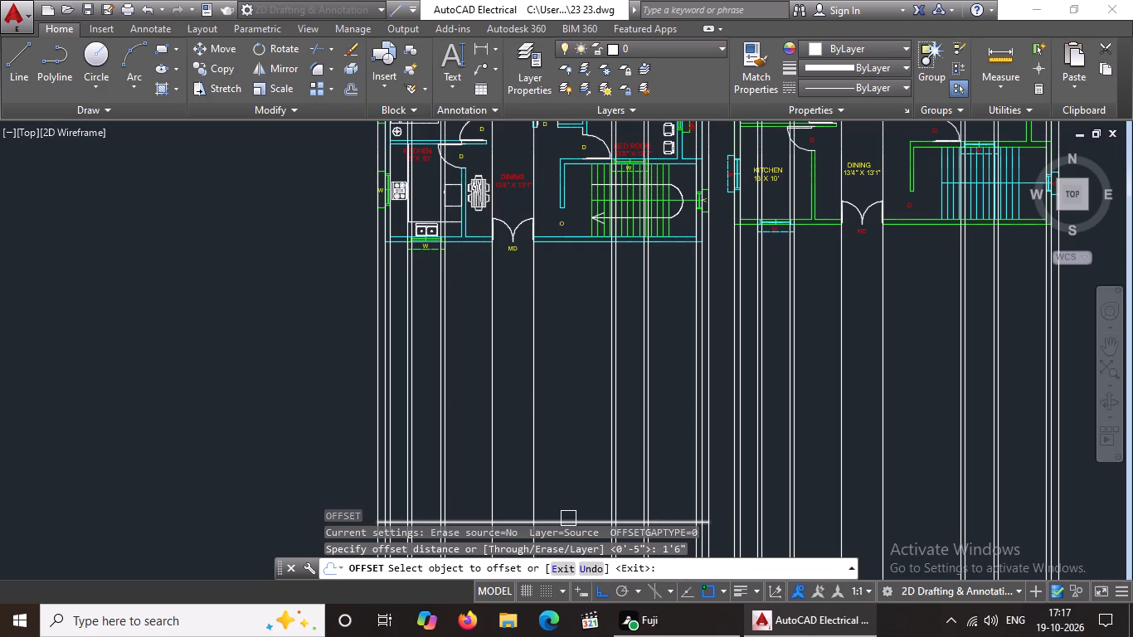
click(568, 518)
click(567, 464)
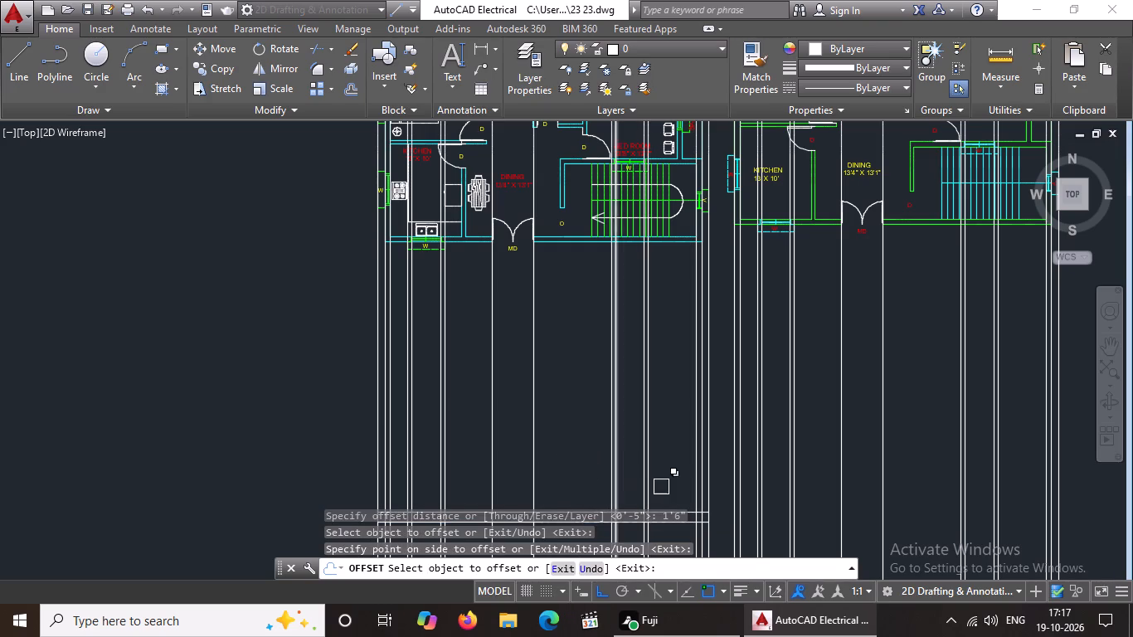
key(Escape)
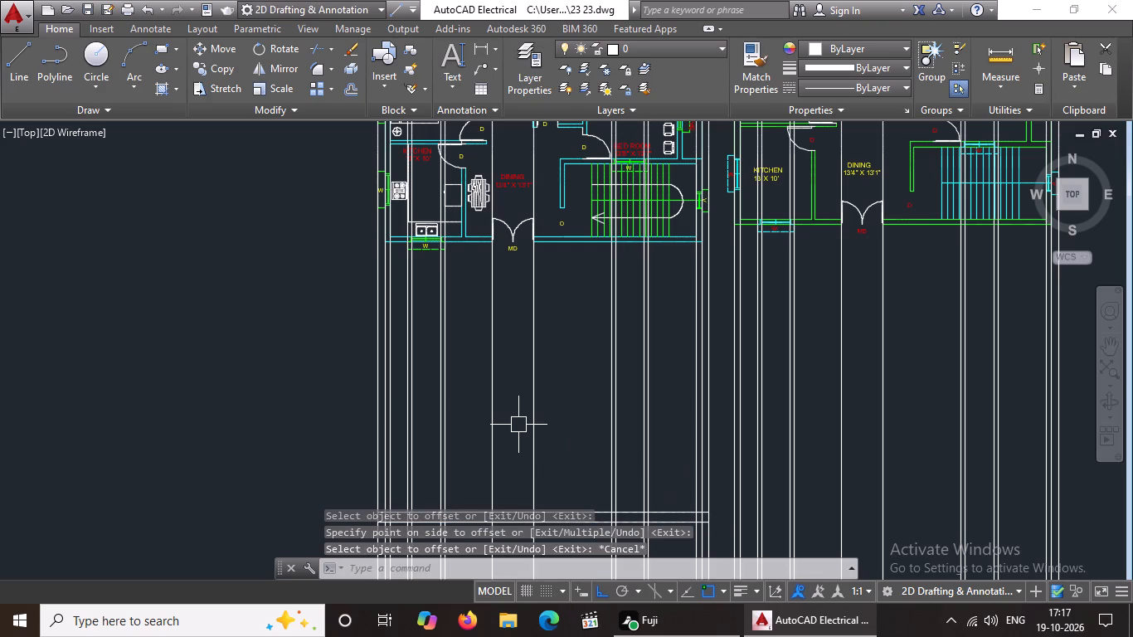
Offset the upper of the two horizontal lines upward by 10'.
key(o)
key(Return)
text(10')
key(Return)
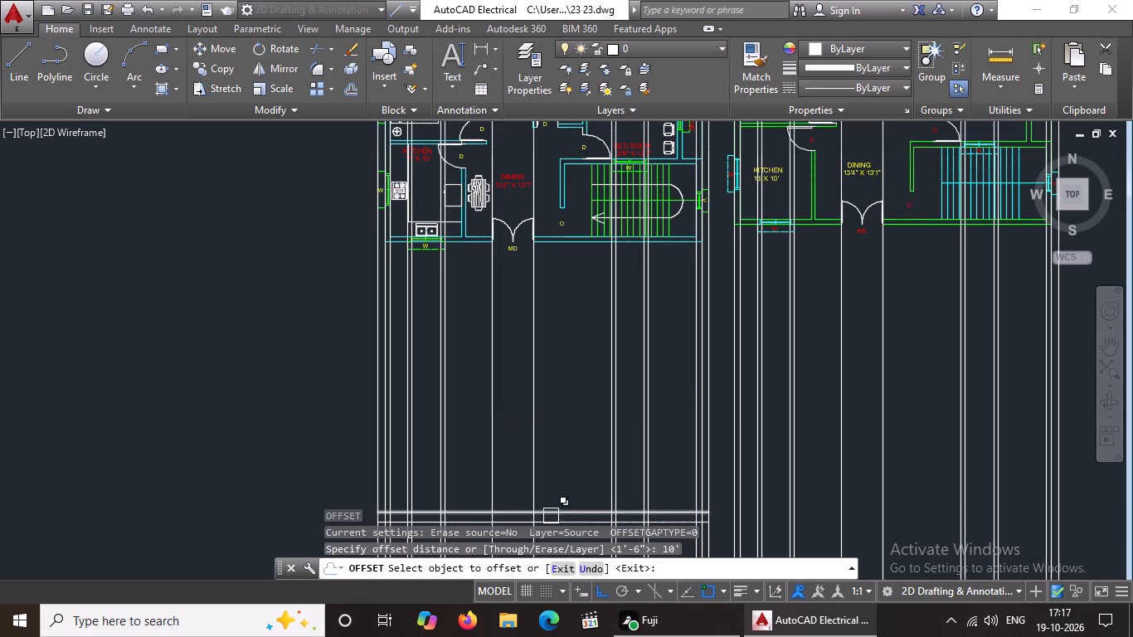
drag(576, 507, 575, 485)
click(563, 427)
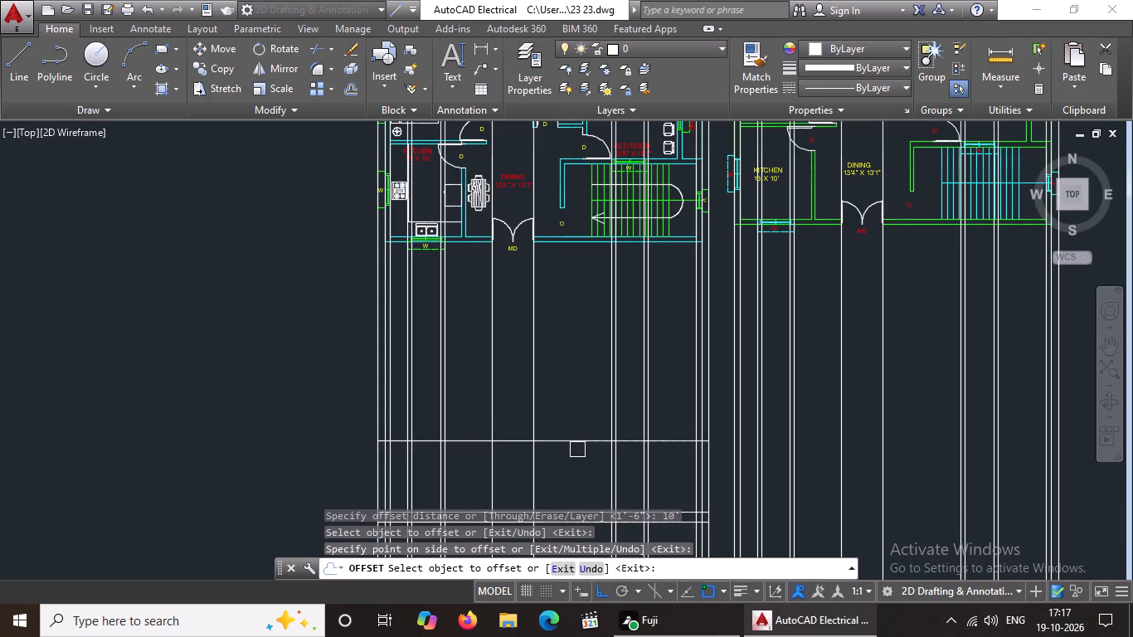
key(Escape)
Offset the topmost horizontal line below the ground floor plan upward by 6".
key(o)
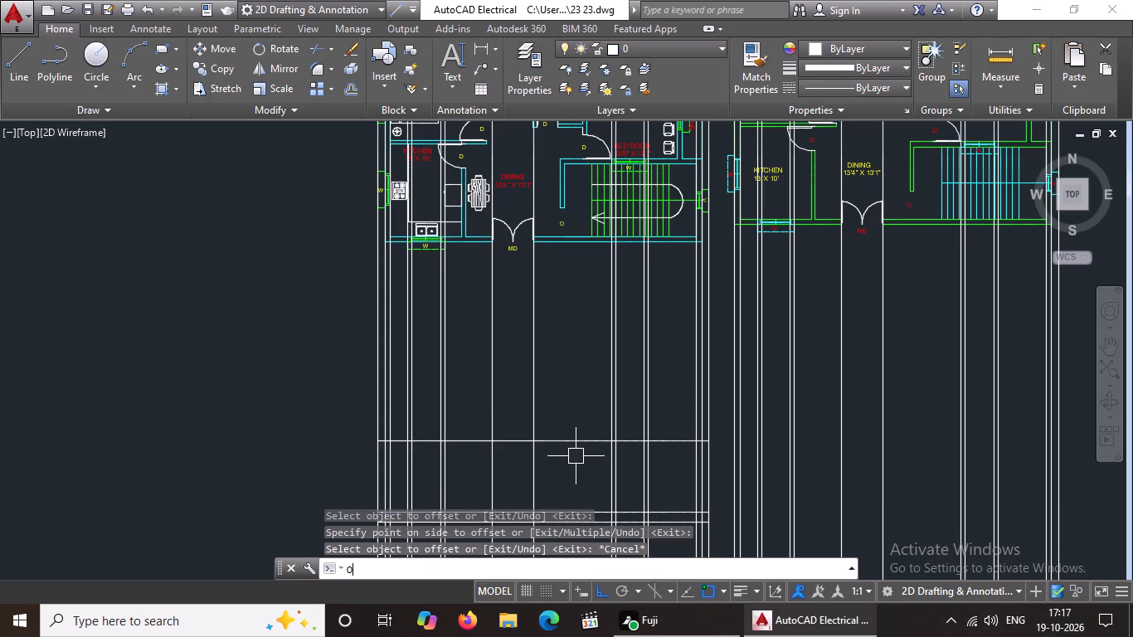
key(Return)
text(6")
key(Return)
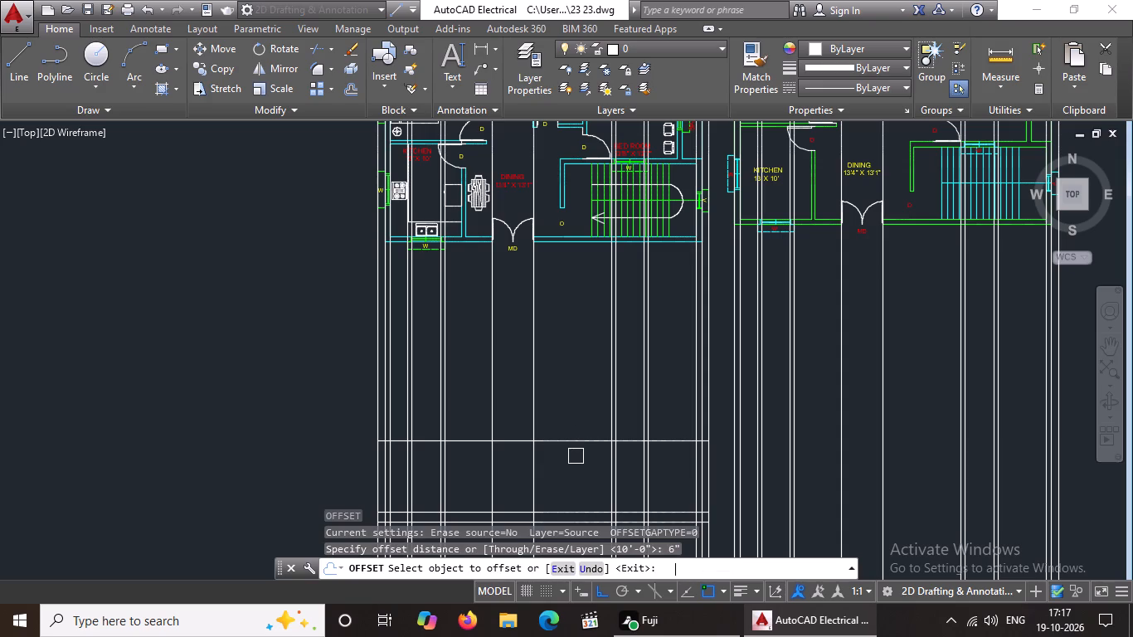
click(591, 445)
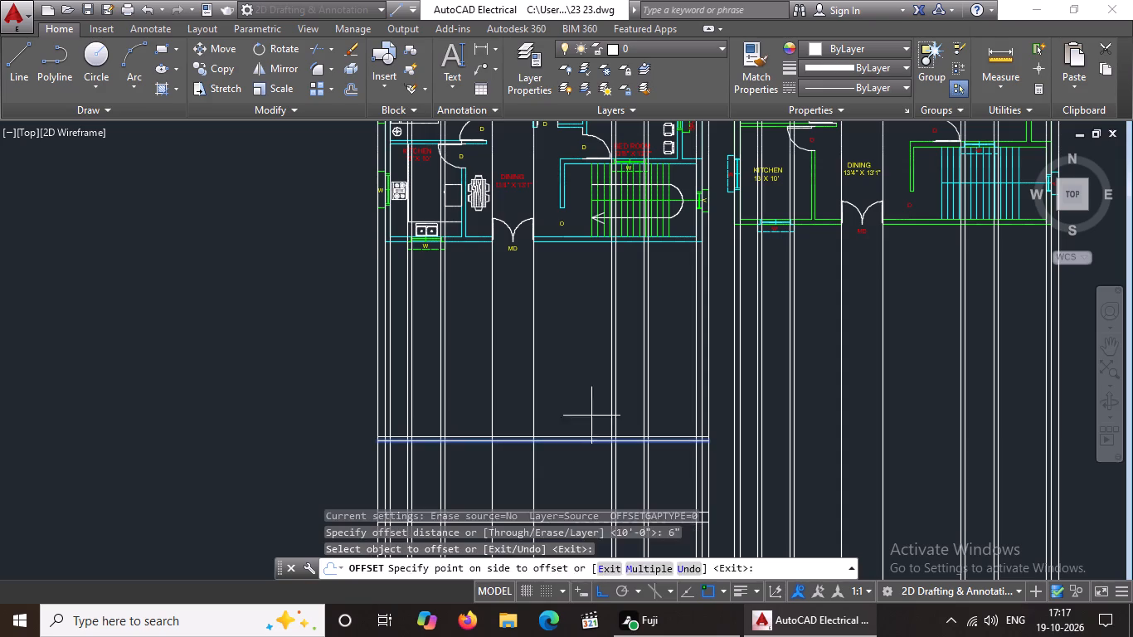
click(591, 414)
key(Escape)
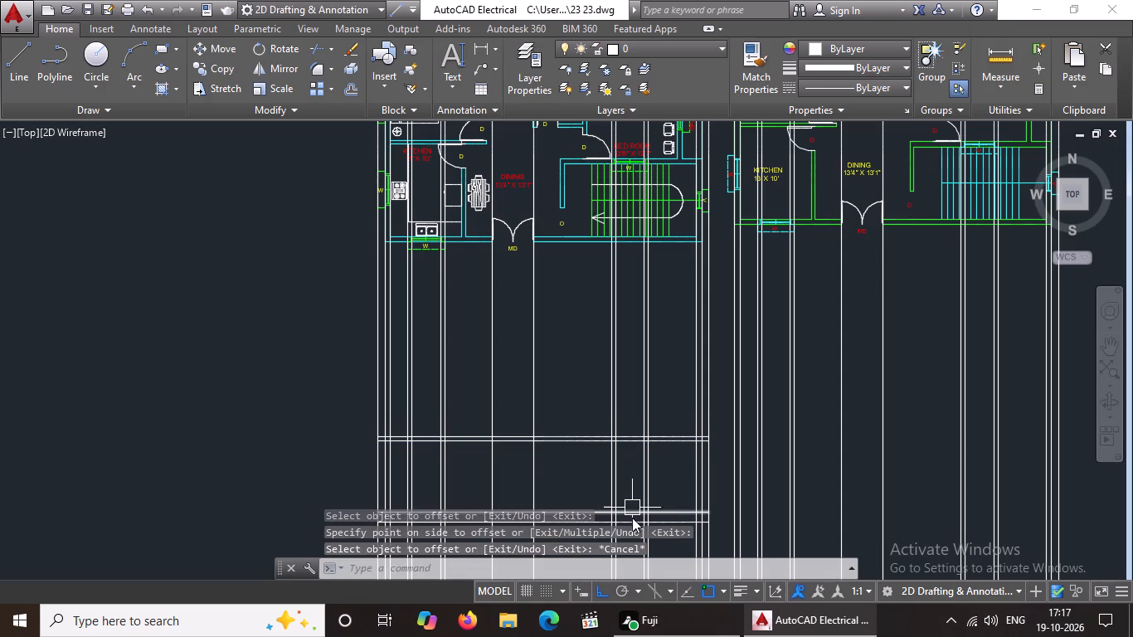
Offset the upper line of the 6" pair upward by 3'.
key(o)
key(Return)
text(3')
key(Return)
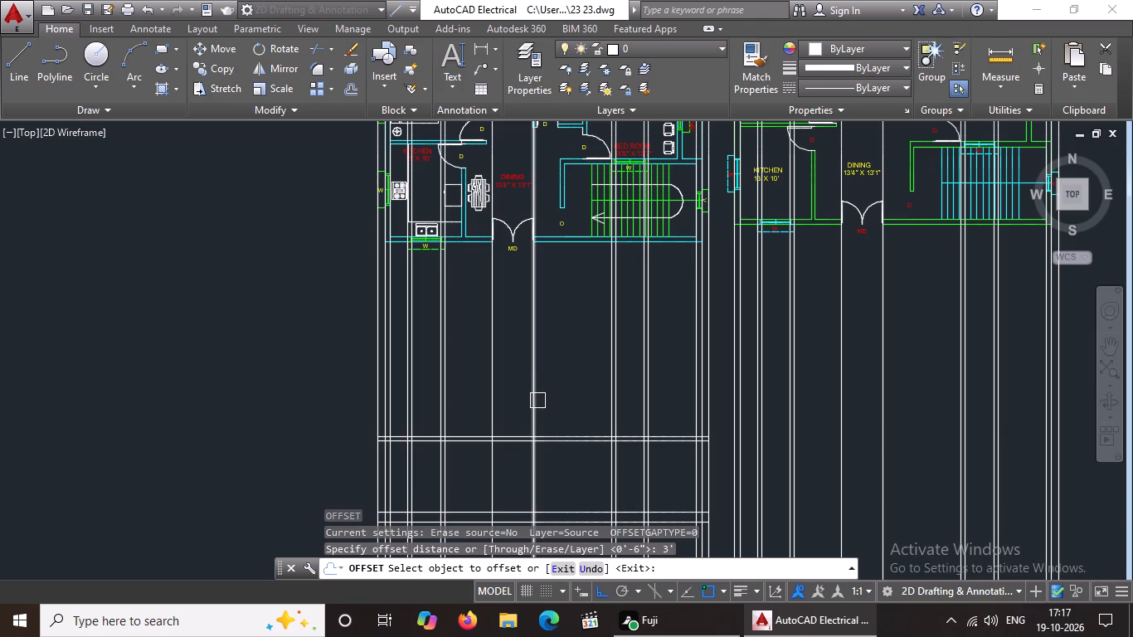
click(583, 432)
click(584, 407)
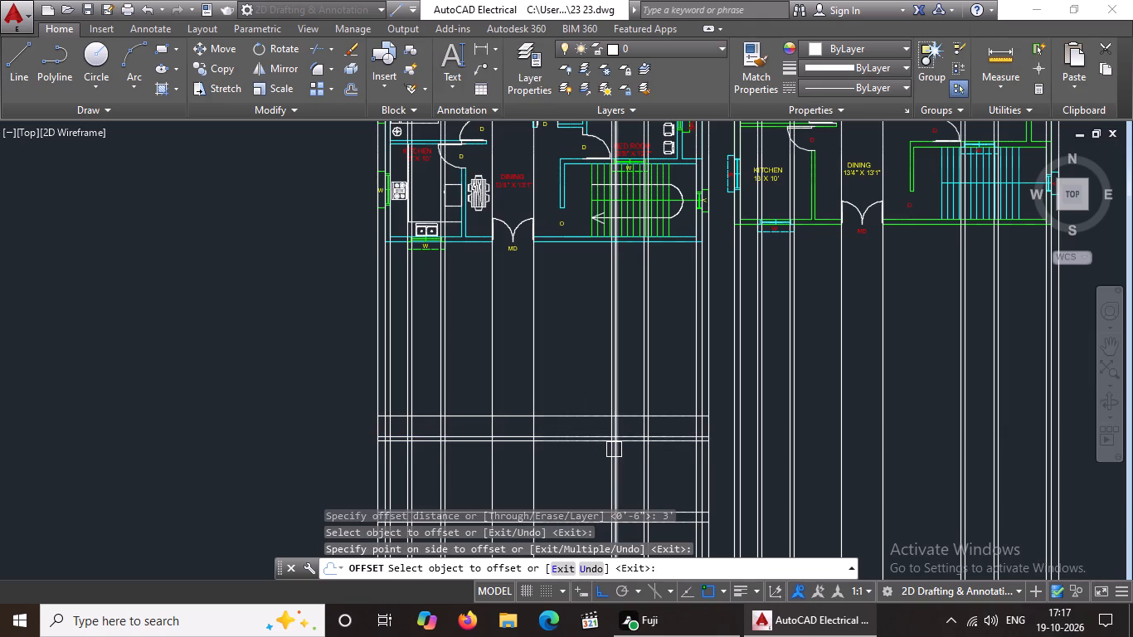
key(Escape)
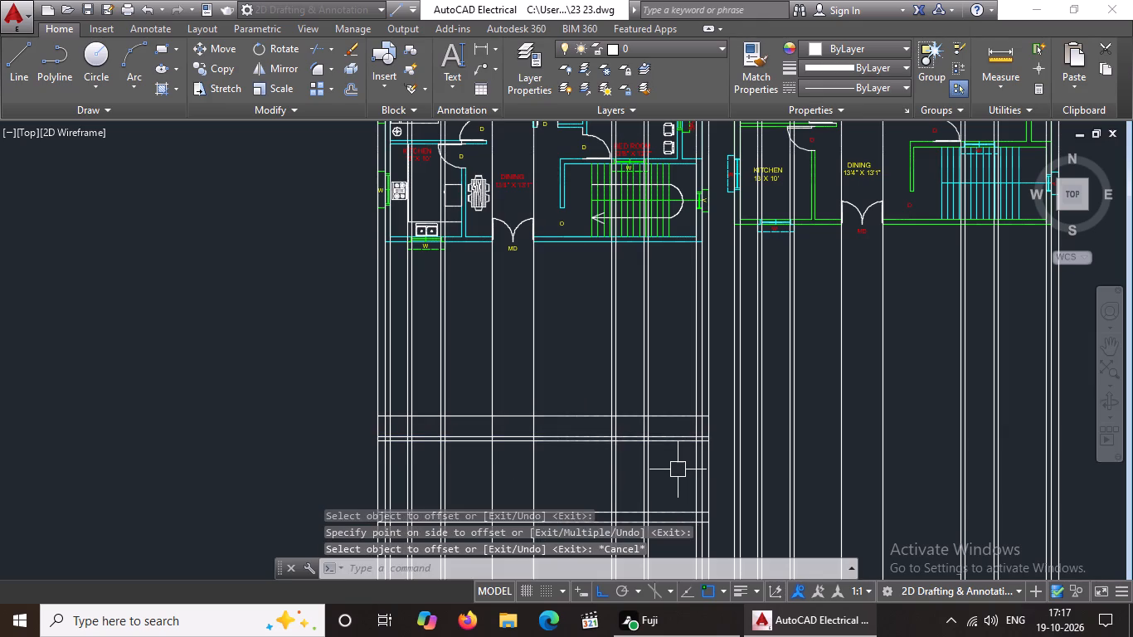
Offset the upper of the two lowest horizontal lines upward by 4', and offset the resulting line upward by another 4'.
key(o)
key(Return)
text(4')
key(Return)
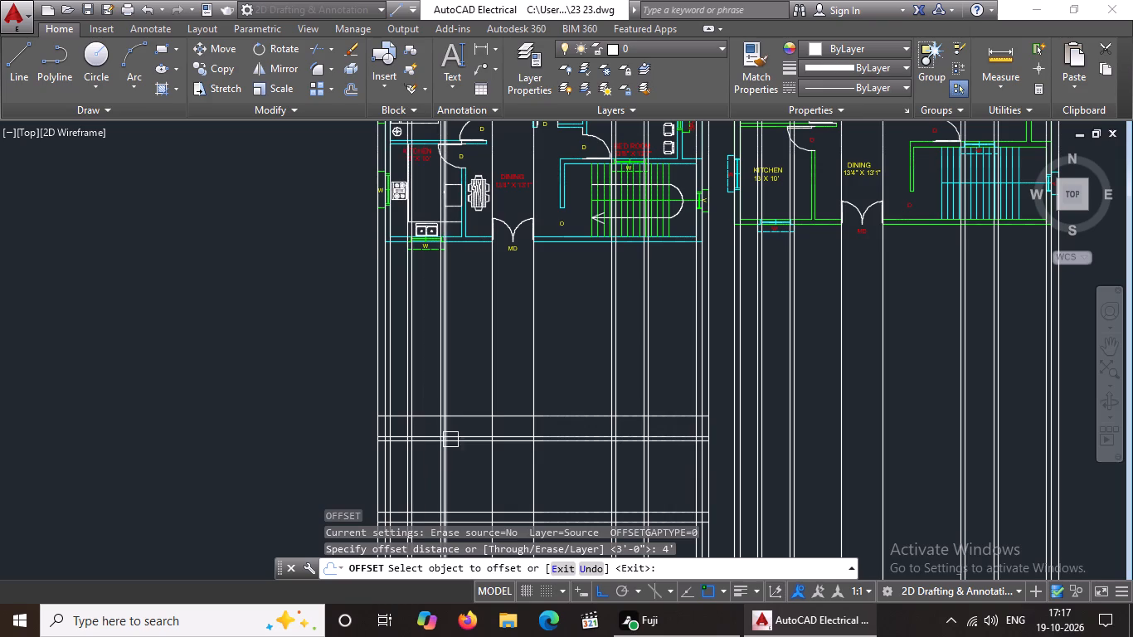
click(559, 512)
click(560, 483)
click(562, 483)
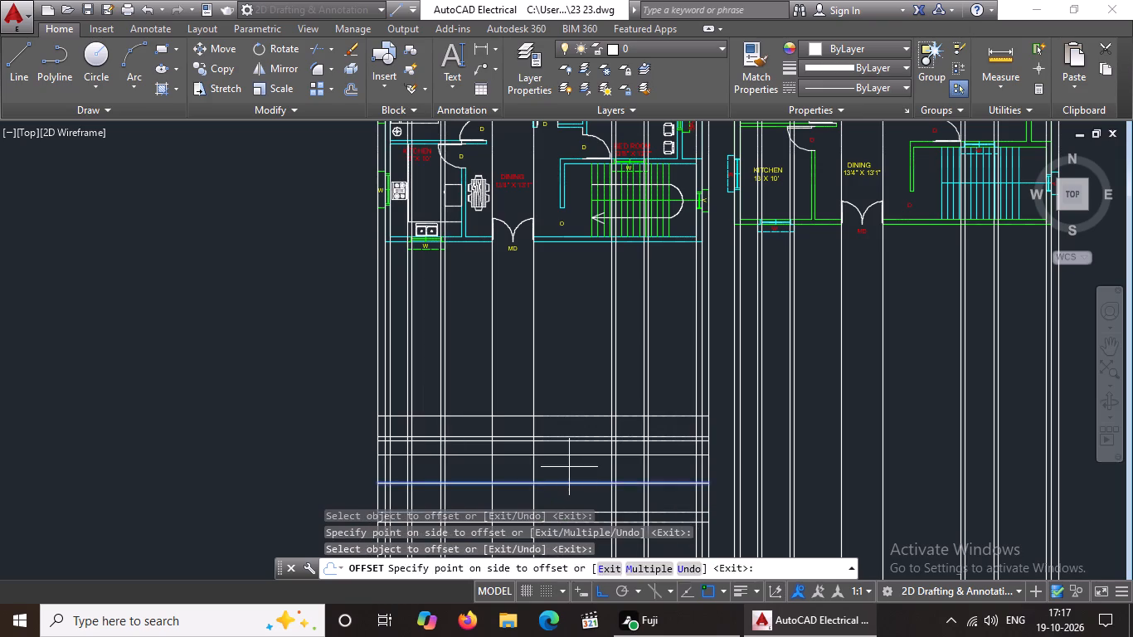
click(570, 464)
scroll(586, 461, down, 1)
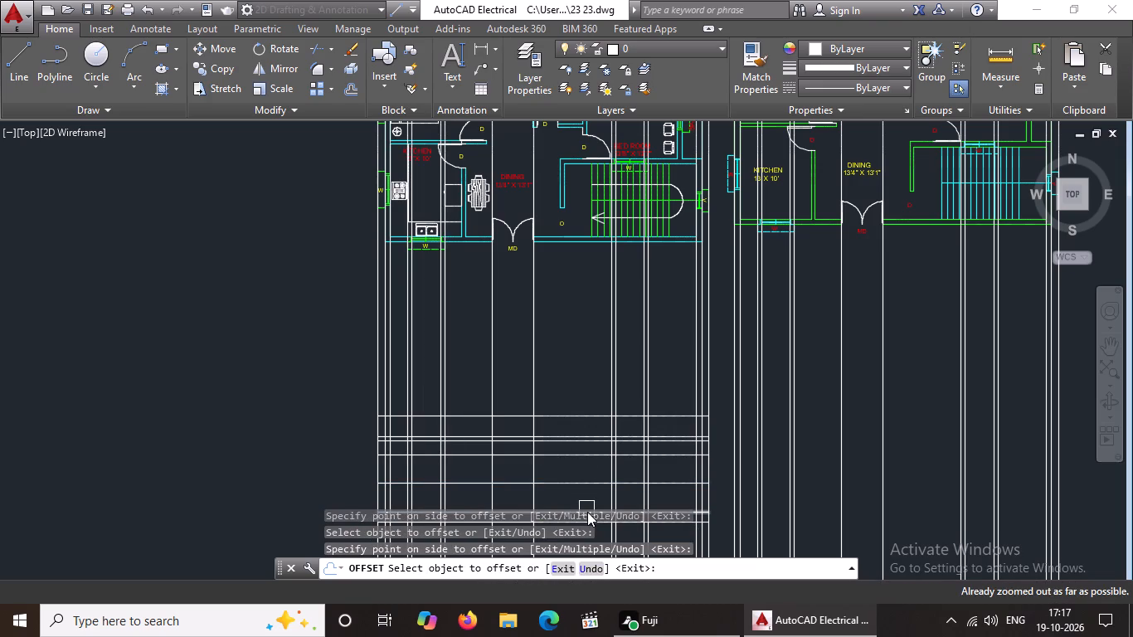
middle_drag(587, 511, 588, 479)
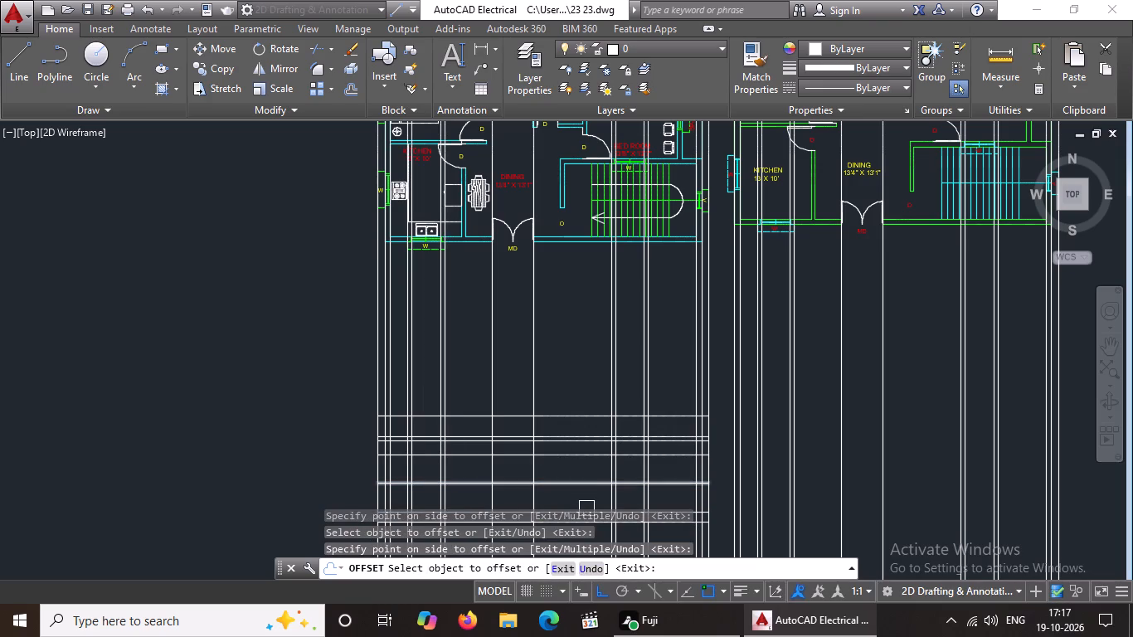
key(Escape)
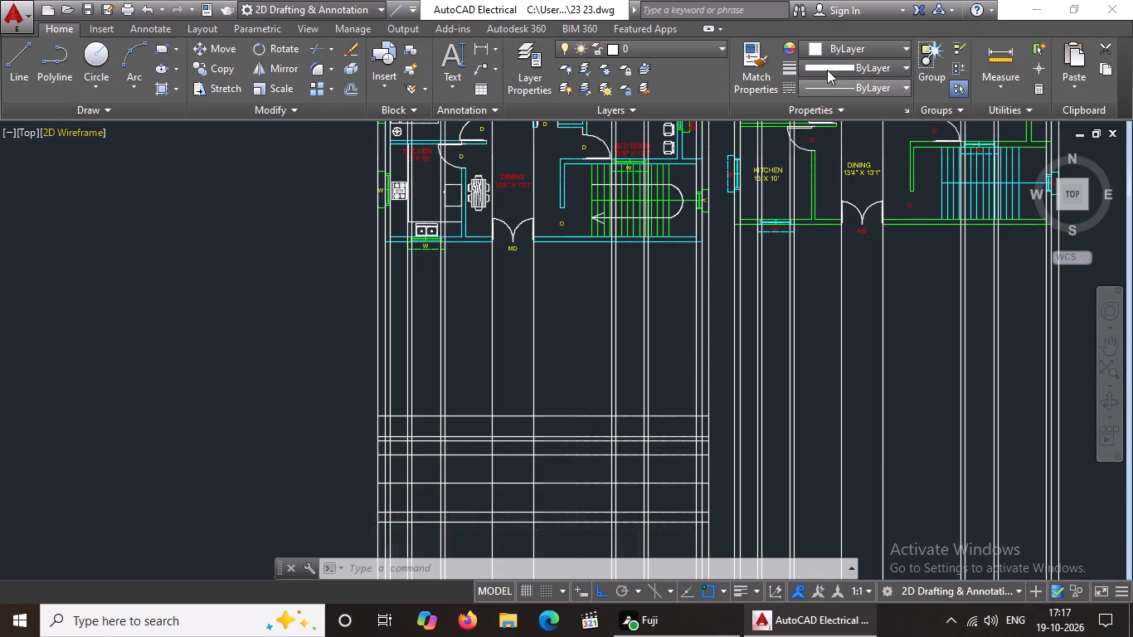
Set the current drawing colour to red 205,32,39.
click(876, 41)
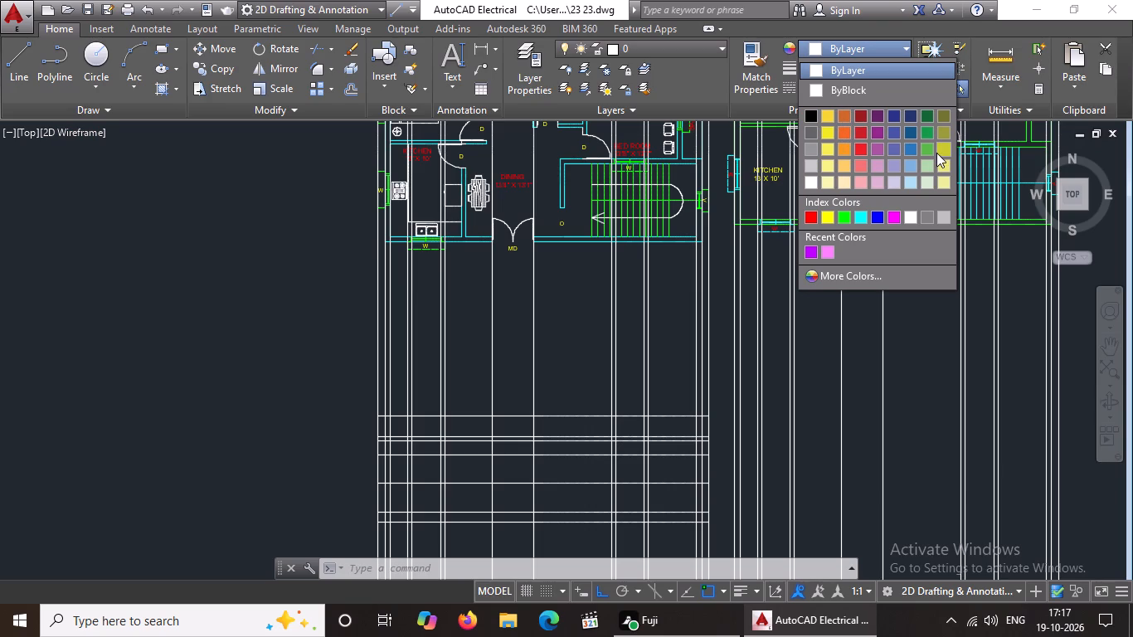
click(859, 131)
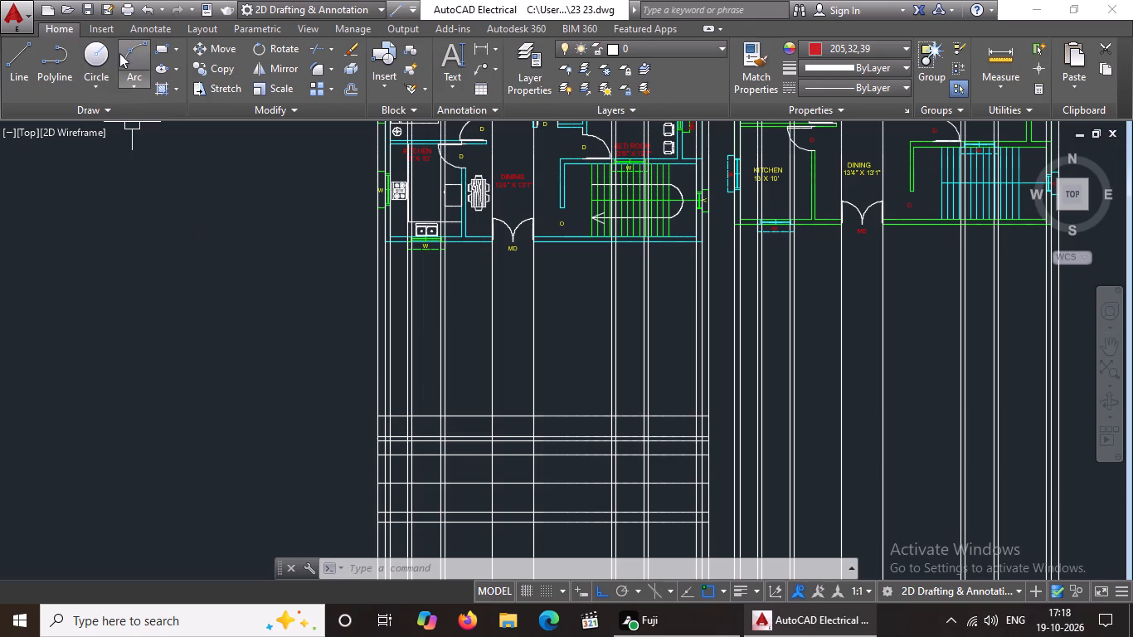
Draw a full-width rectangle over the 3' band, from the topmost line's left end to the right end of the line below it.
click(168, 49)
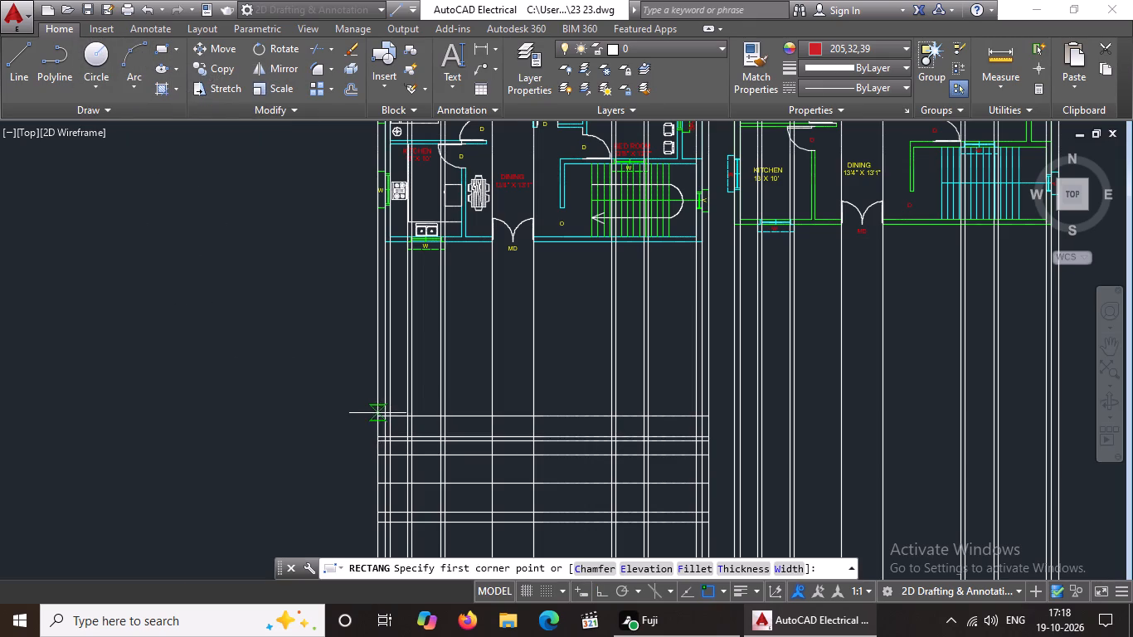
scroll(377, 413, up, 2)
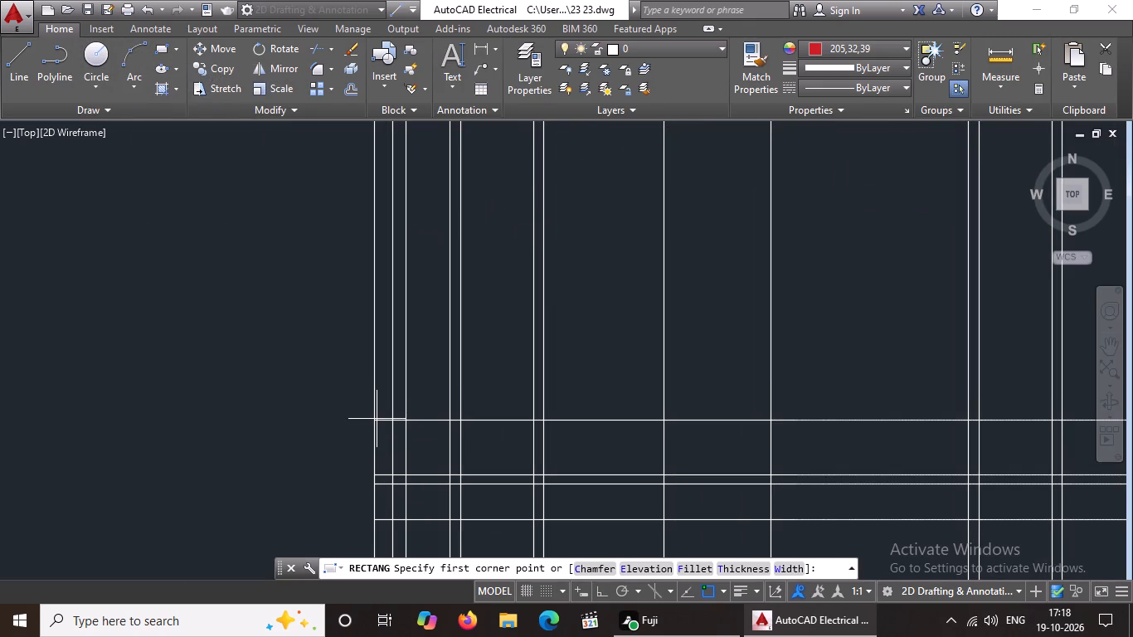
click(372, 422)
scroll(445, 452, down, 4)
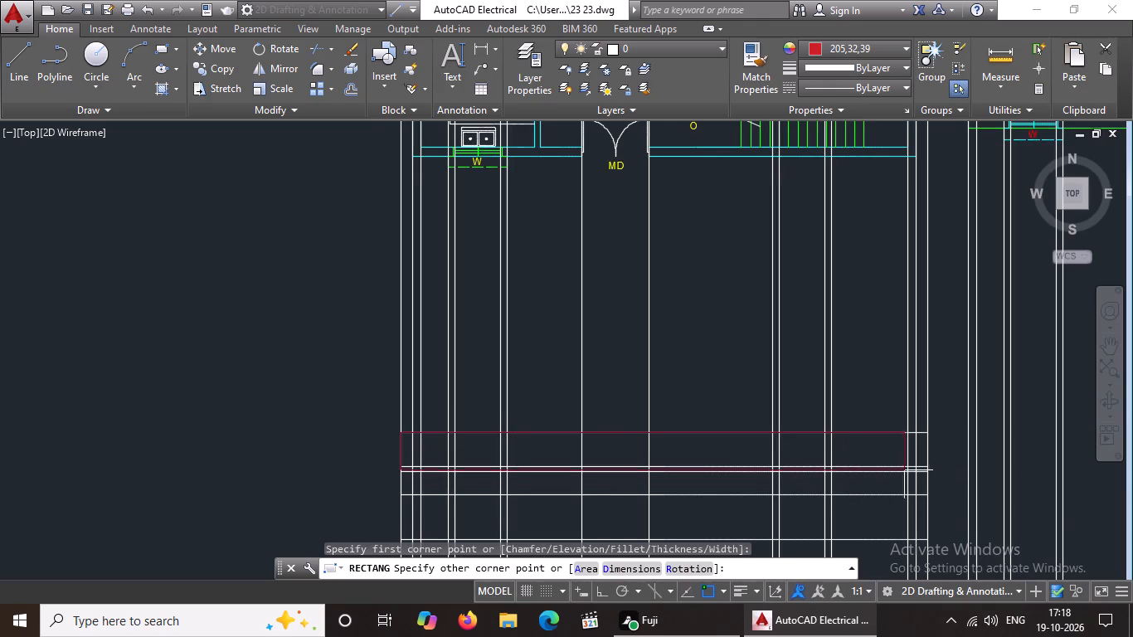
scroll(938, 465, up, 3)
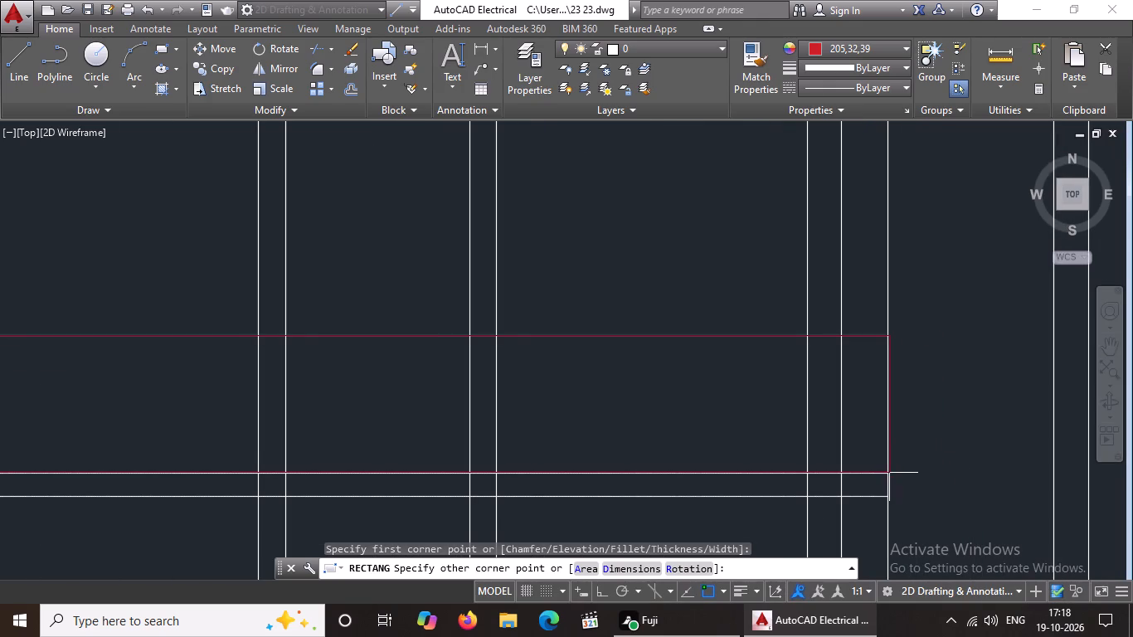
scroll(887, 473, up, 1)
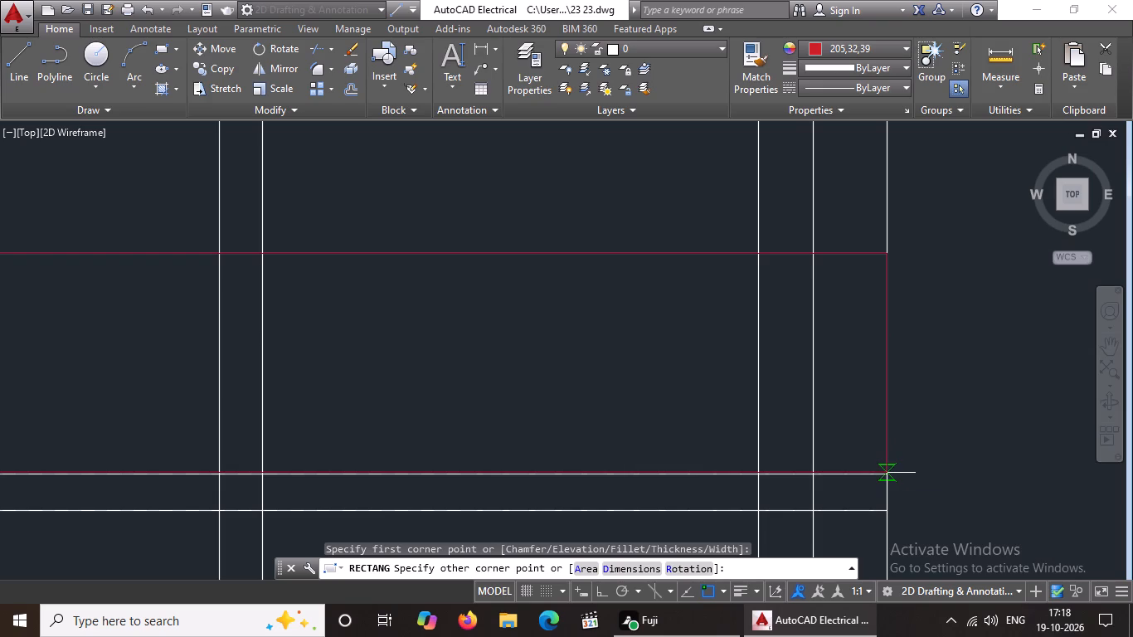
click(885, 479)
scroll(912, 473, down, 5)
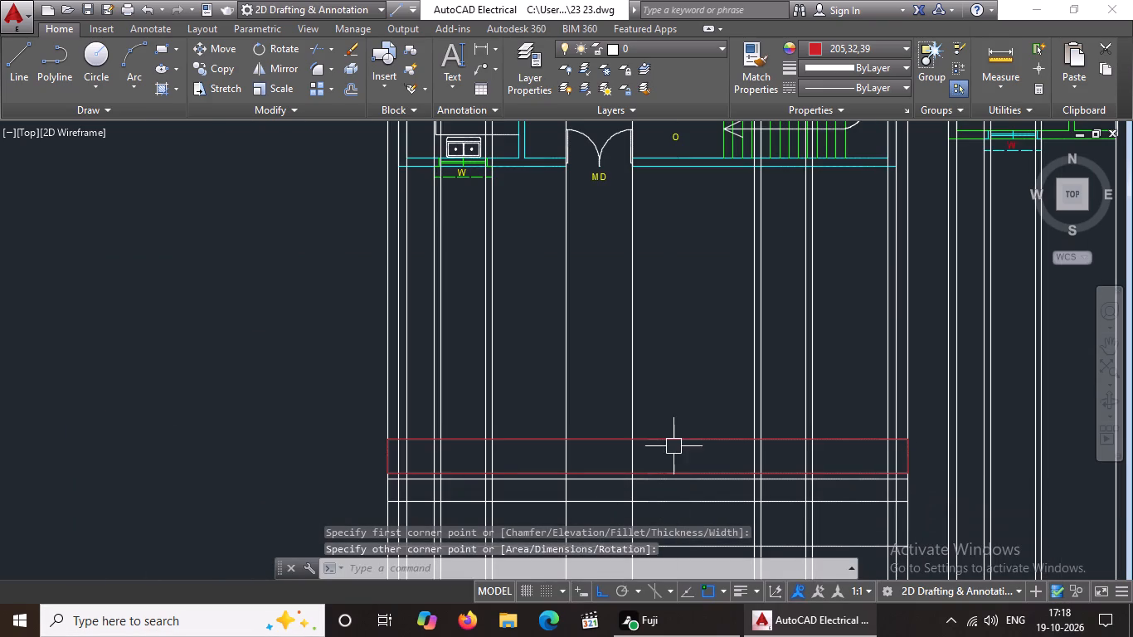
Draw a vertical line across the red rectangle's height along the second projected construction line from its left end.
middle_drag(666, 489, 651, 455)
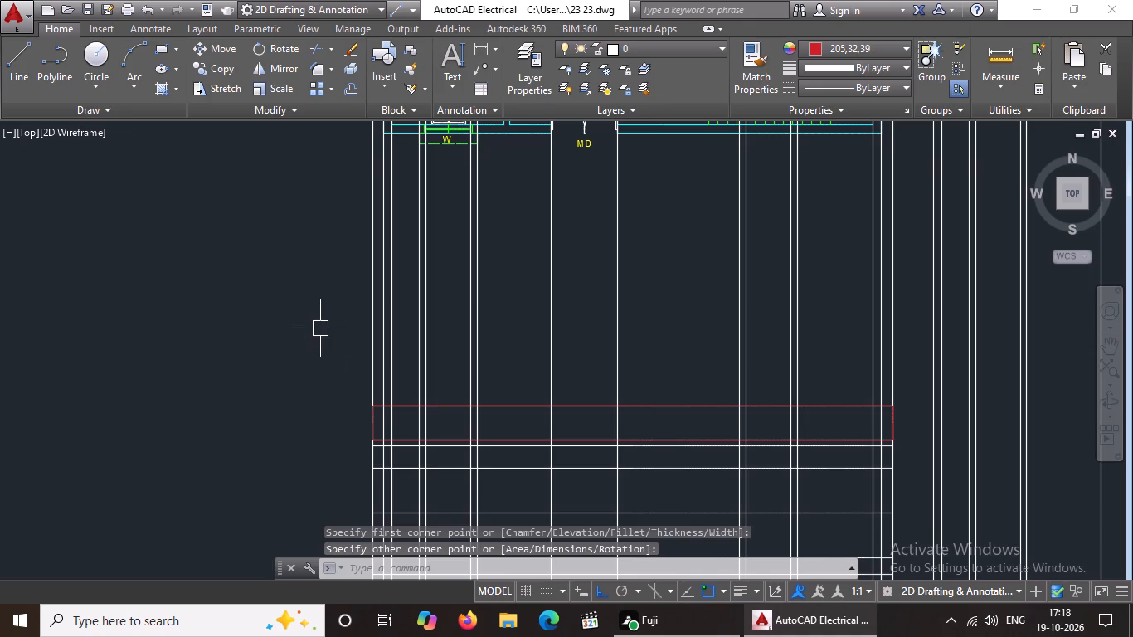
click(27, 66)
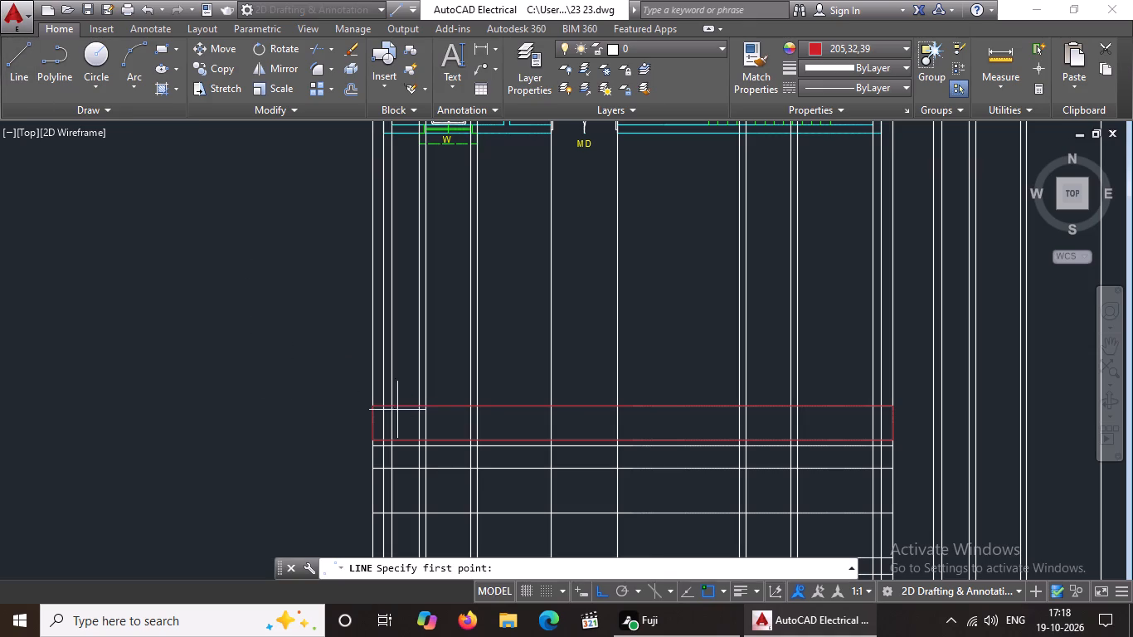
click(383, 406)
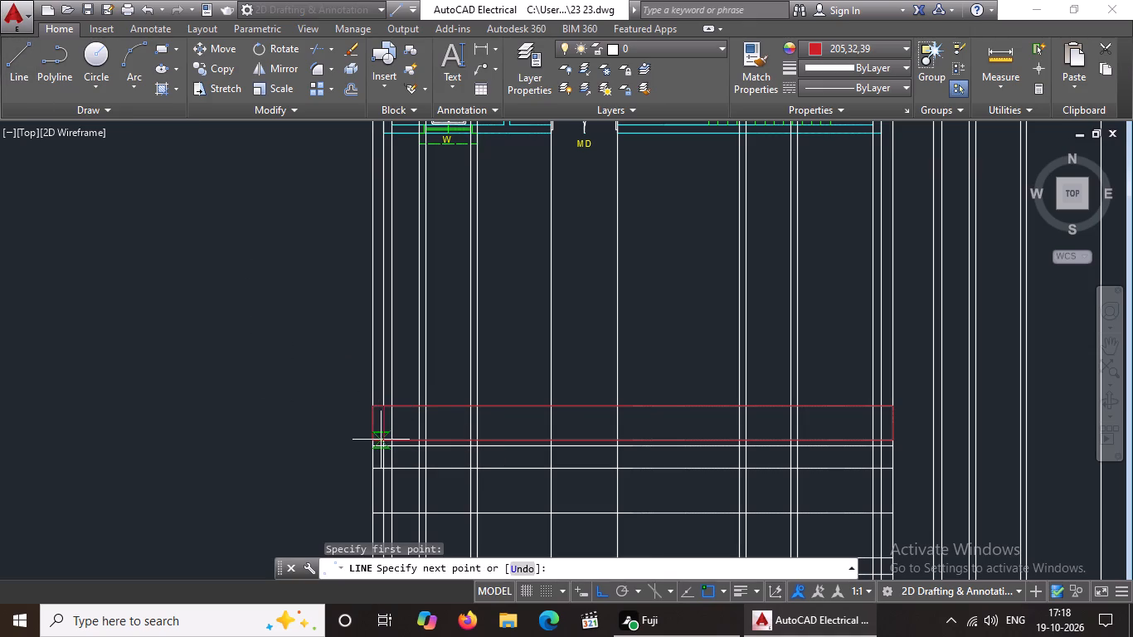
click(382, 437)
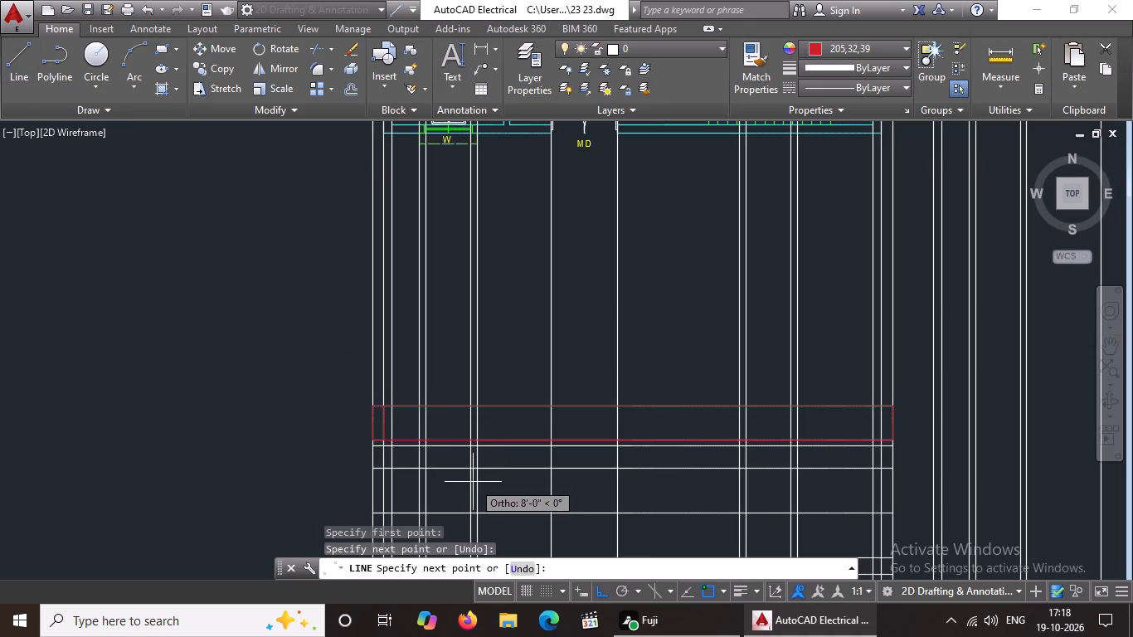
key(Escape)
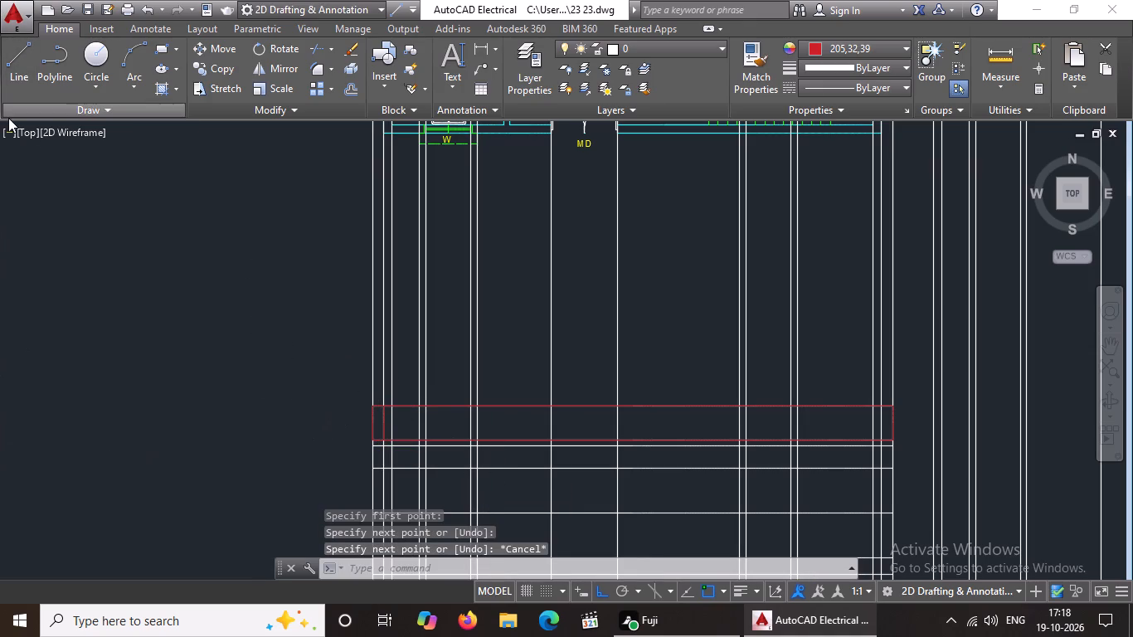
Draw a vertical line along the second projected line from the right end, from just above the red rectangle to its bottom edge.
click(17, 63)
scroll(888, 431, up, 2)
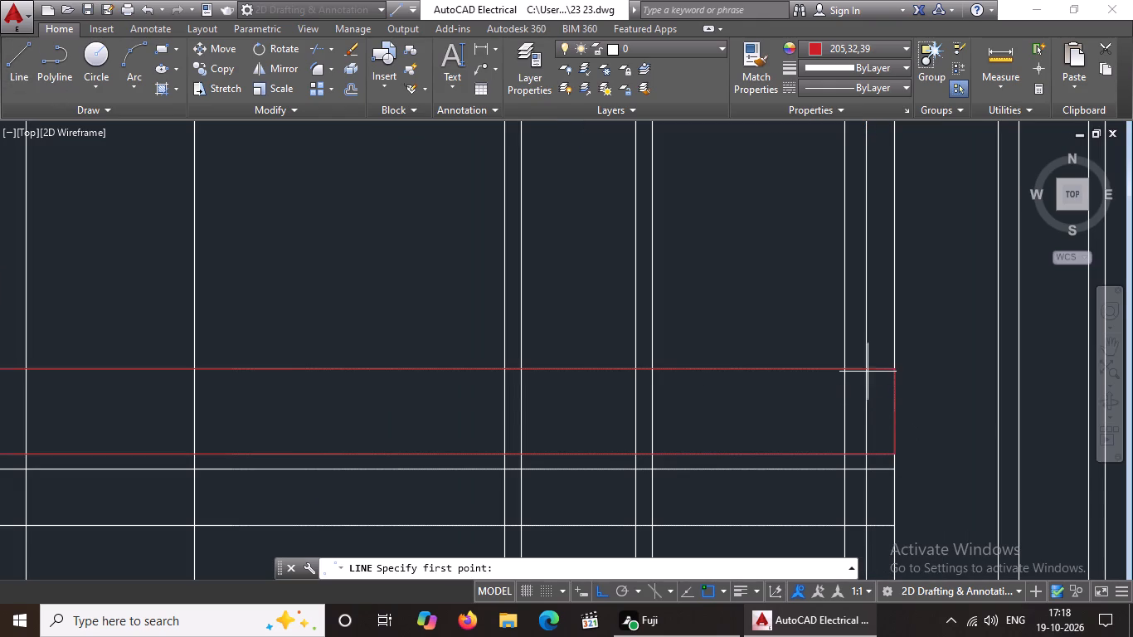
click(867, 361)
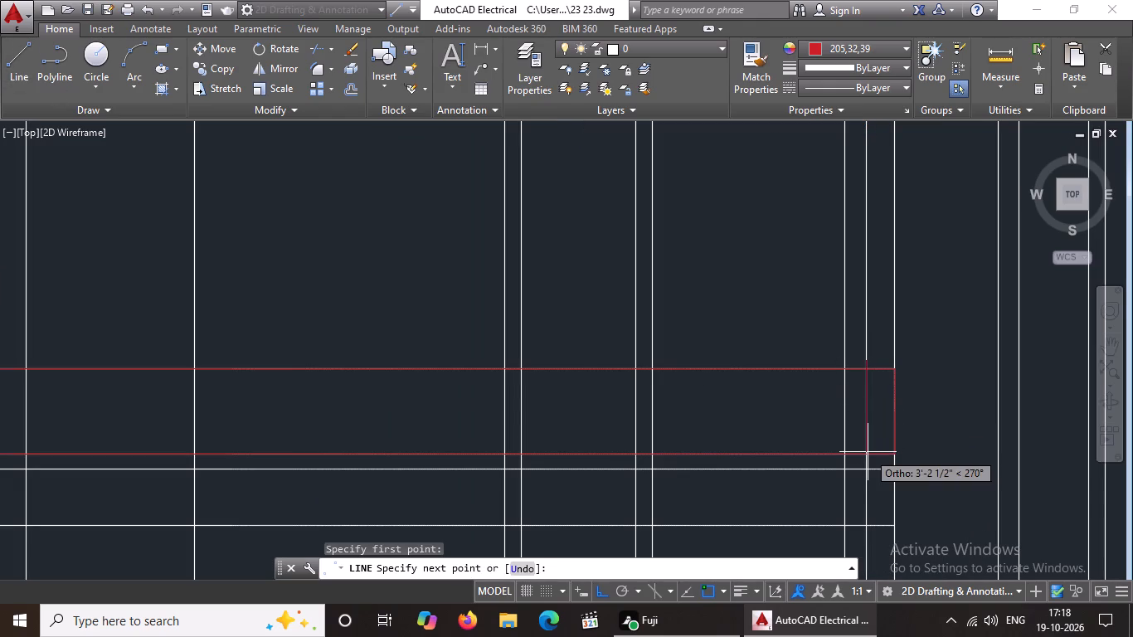
scroll(868, 448, up, 2)
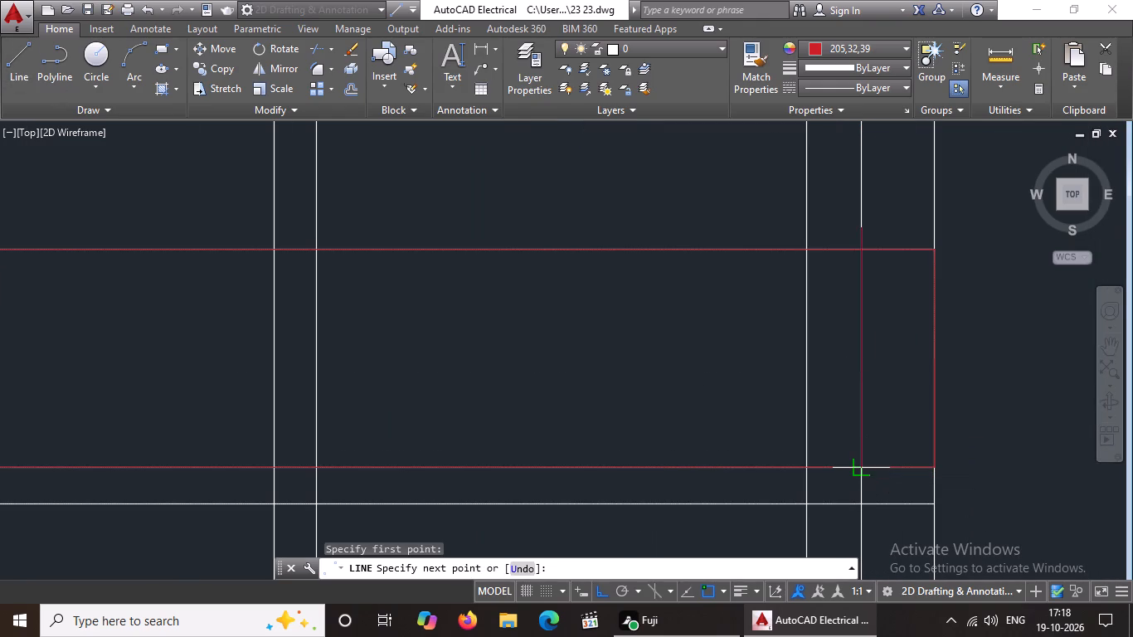
click(860, 469)
scroll(910, 457, down, 8)
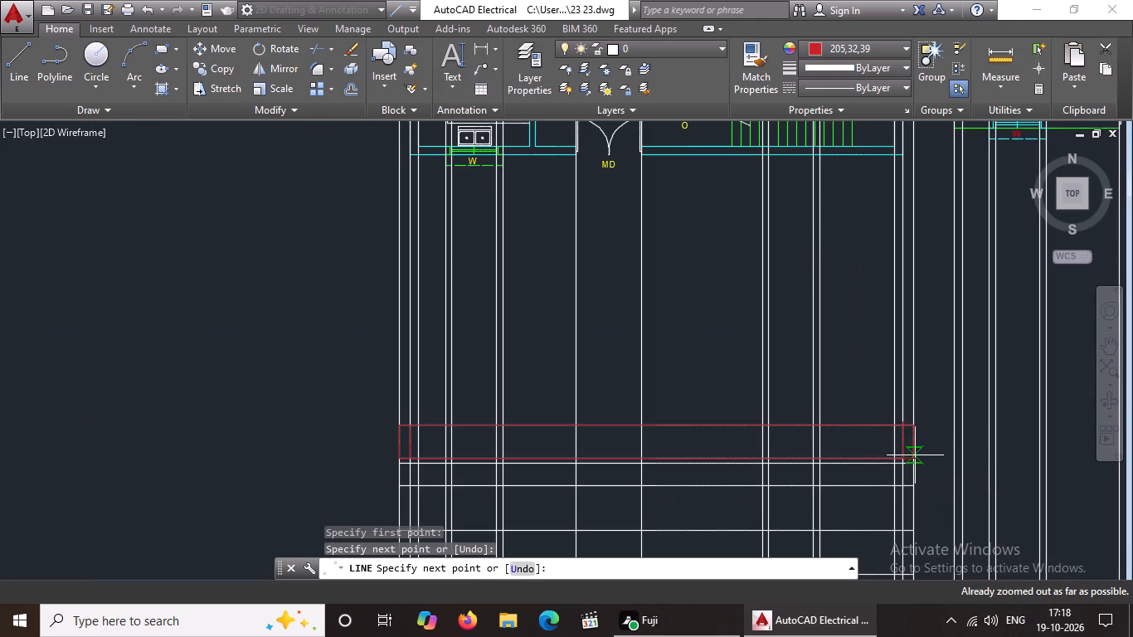
key(Escape)
Draw a full-width rectangle over the 6" band directly below the 3' red rectangle, spanning between the outermost projected lines.
middle_drag(851, 494, 849, 383)
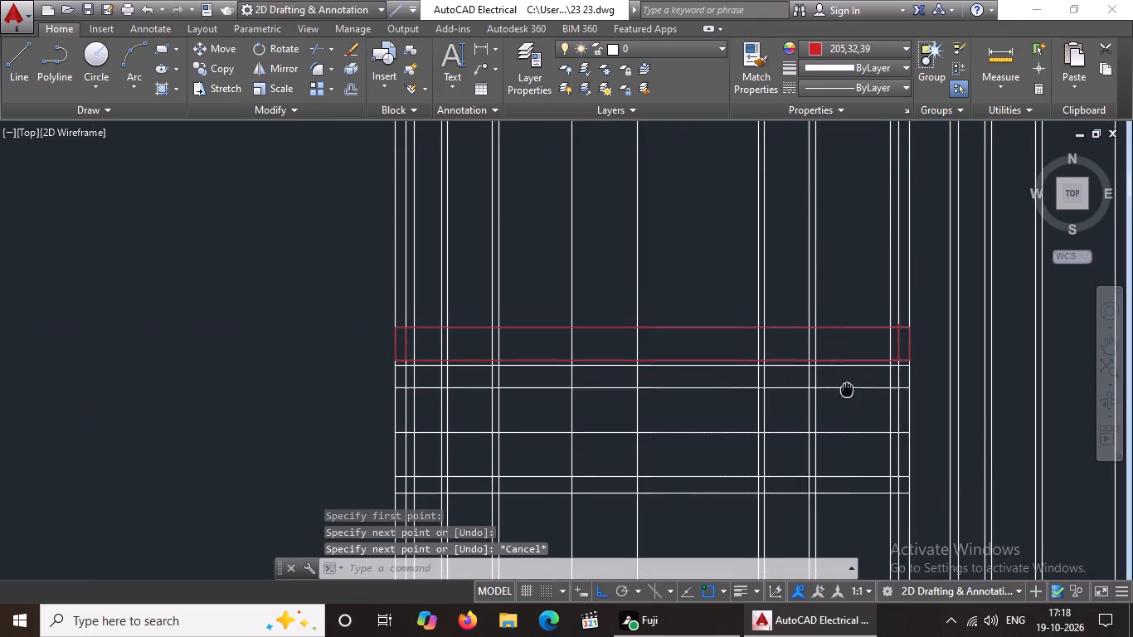
middle_drag(849, 383, 850, 374)
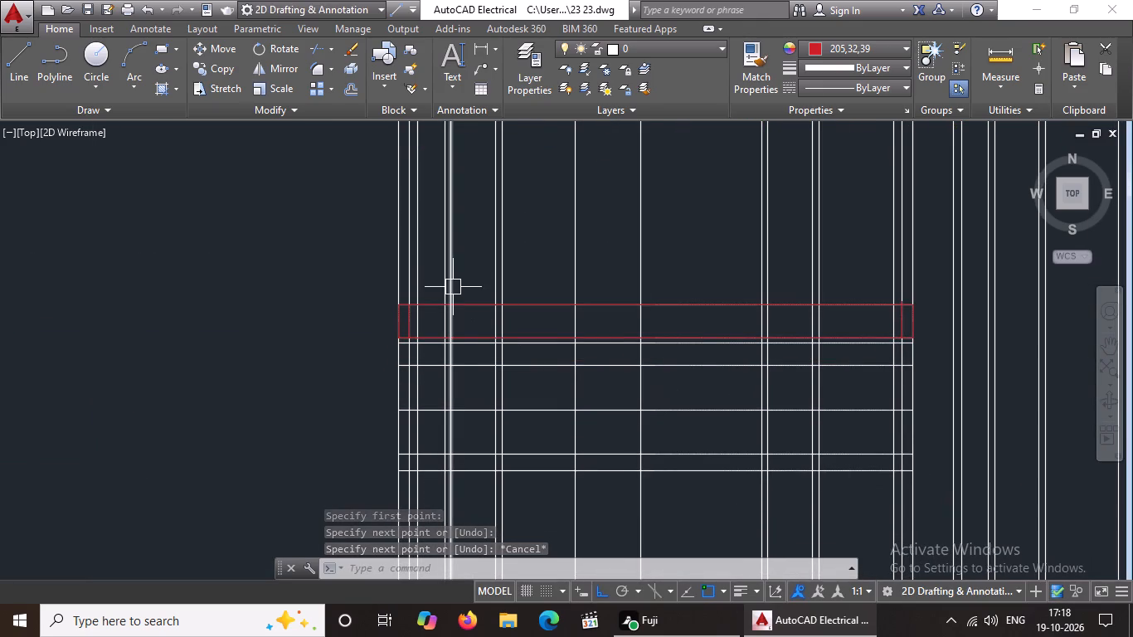
click(164, 48)
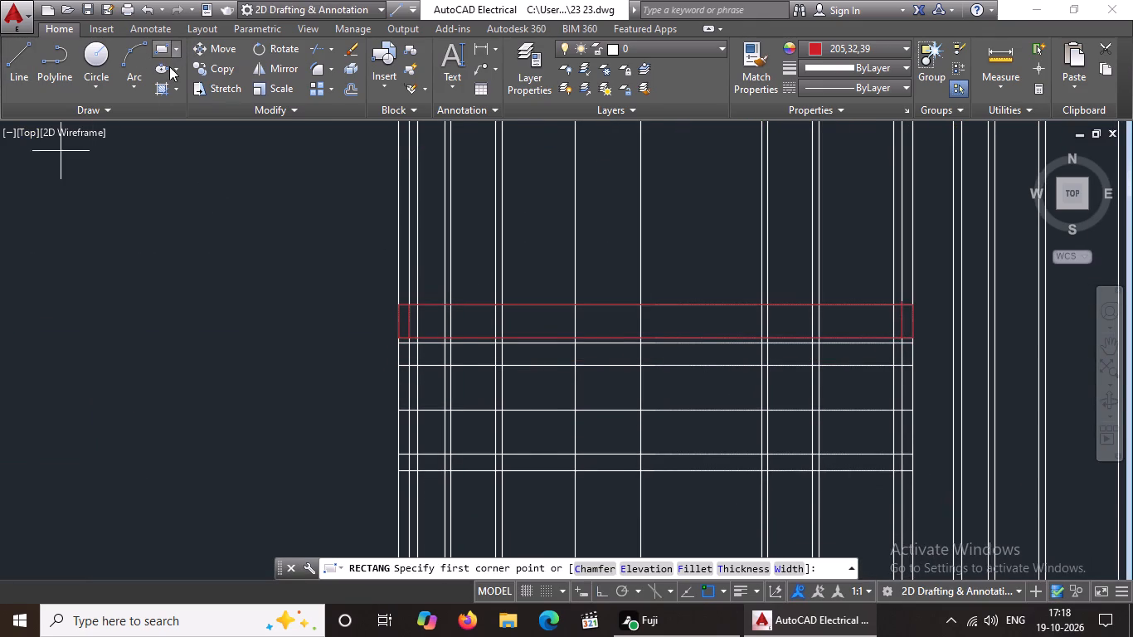
scroll(424, 354, up, 2)
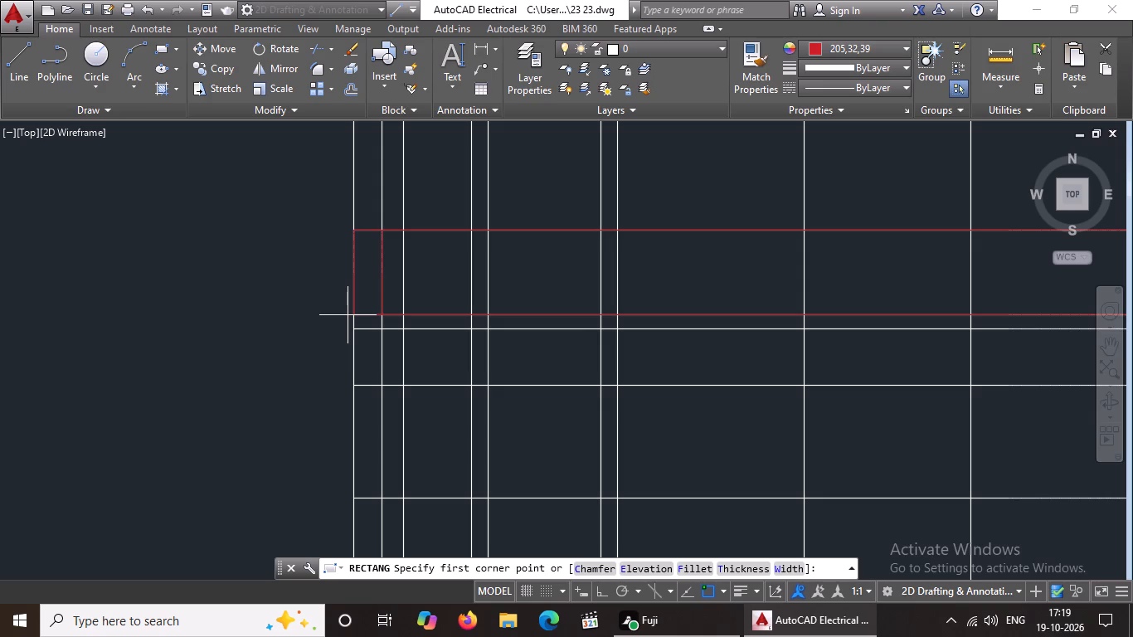
click(355, 323)
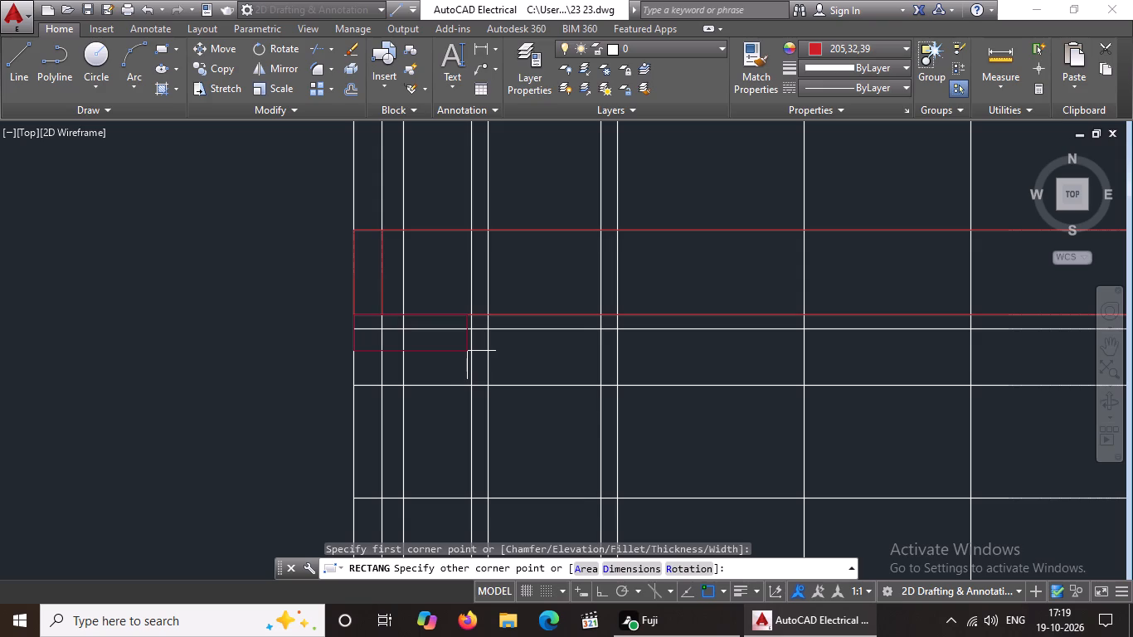
middle_drag(465, 351, 229, 399)
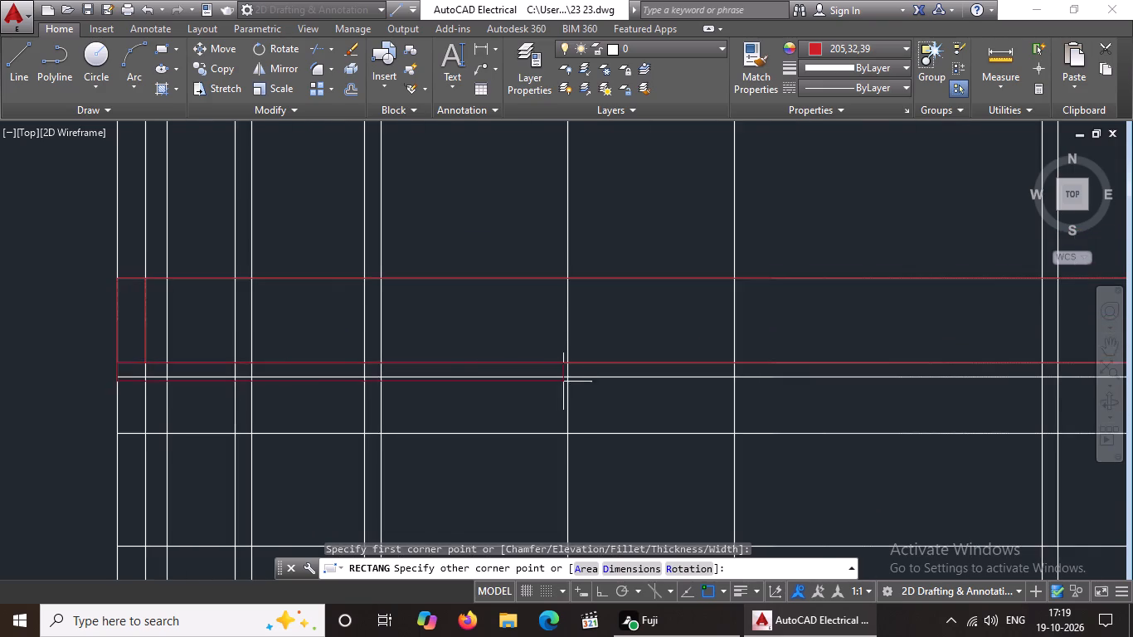
scroll(563, 382, down, 4)
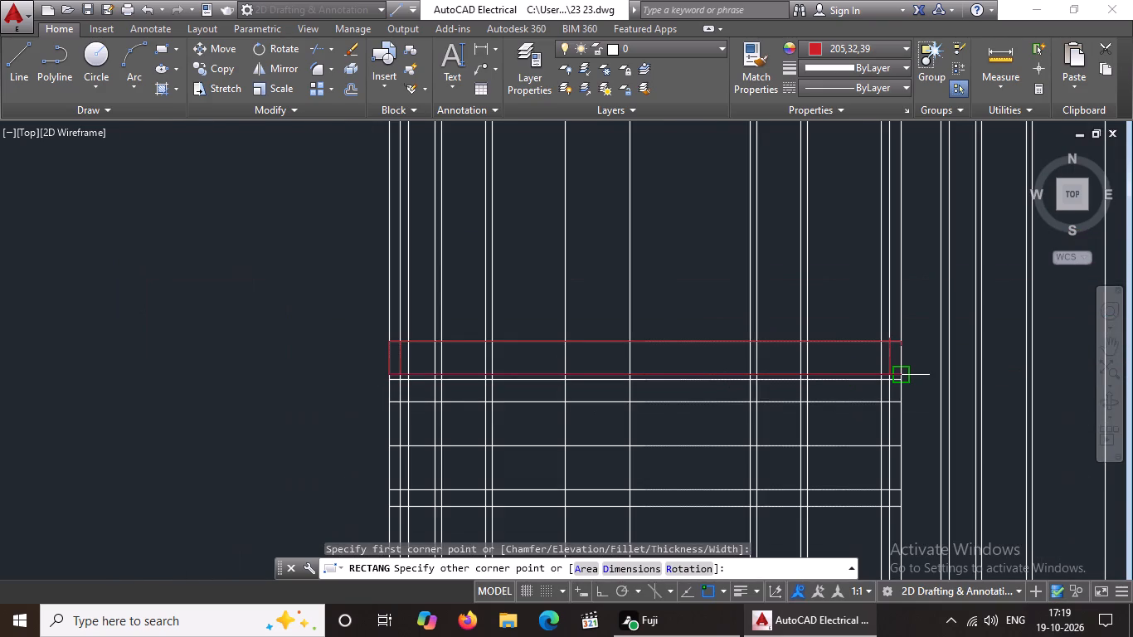
scroll(903, 382, up, 1)
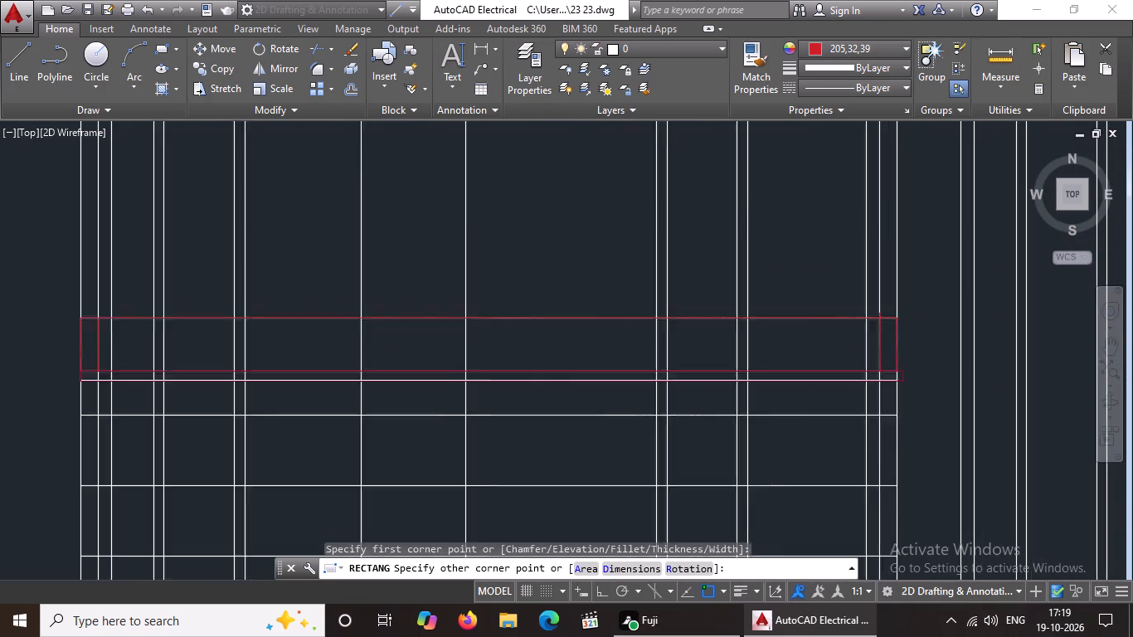
scroll(903, 382, up, 2)
click(882, 384)
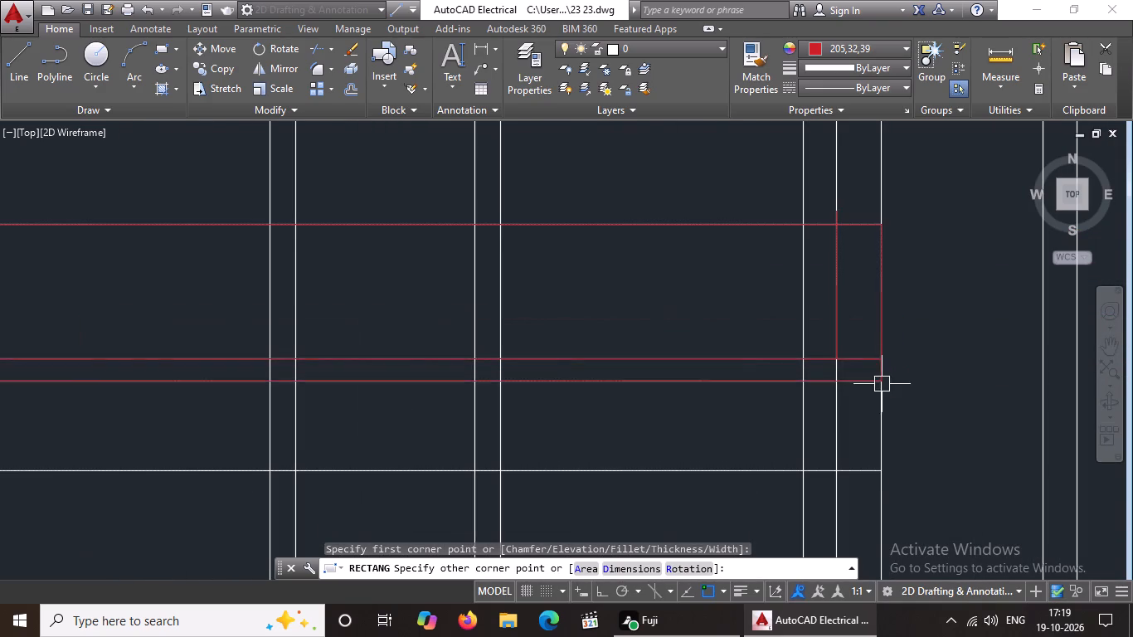
scroll(896, 387, down, 3)
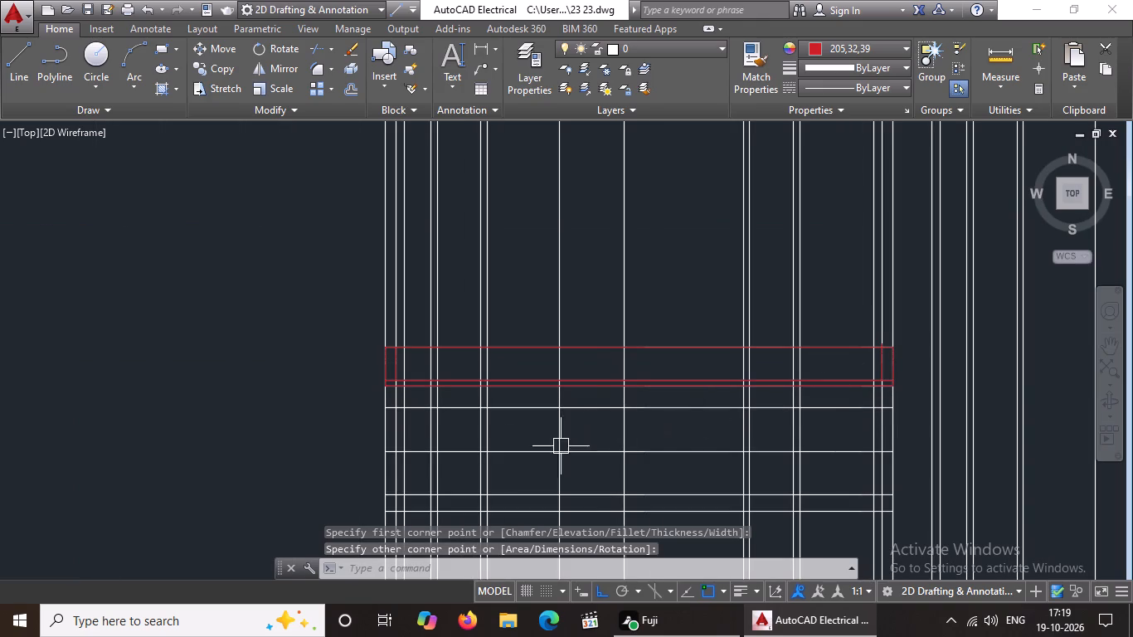
Draw a full-width rectangle from the bottom of the 6" red band down to the second-lowest horizontal construction line.
middle_drag(580, 443, 591, 336)
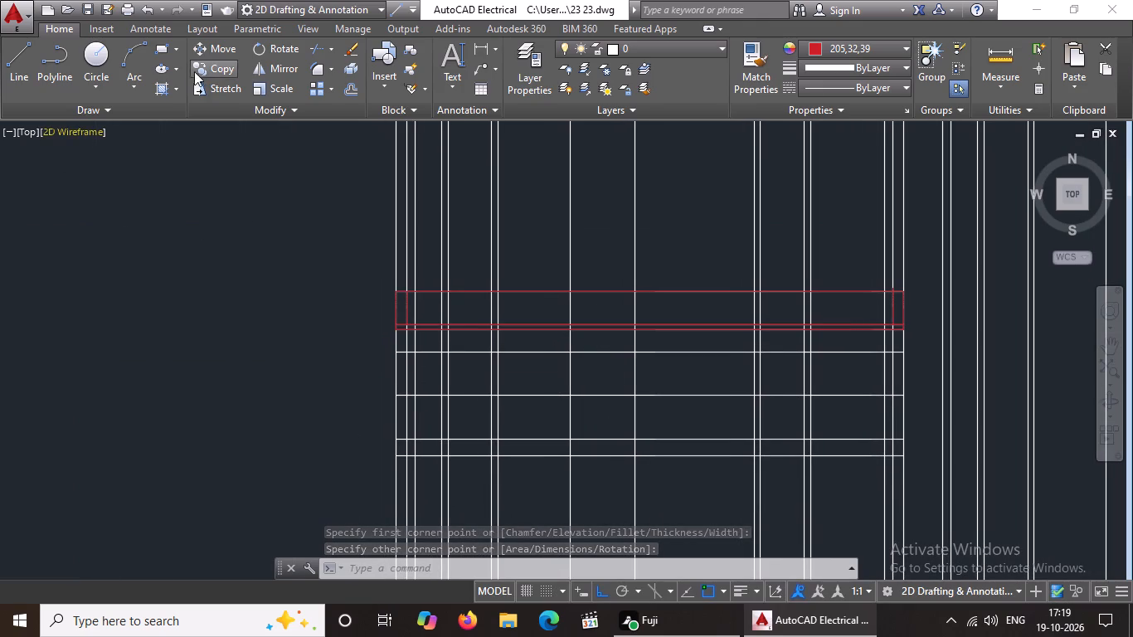
click(165, 45)
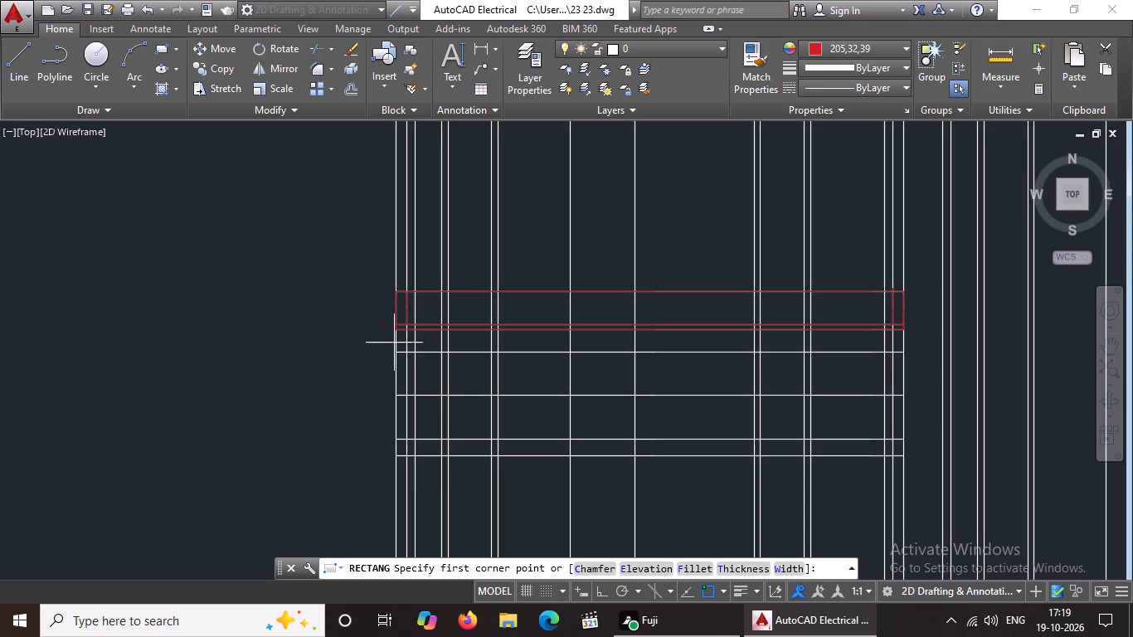
scroll(393, 333, up, 2)
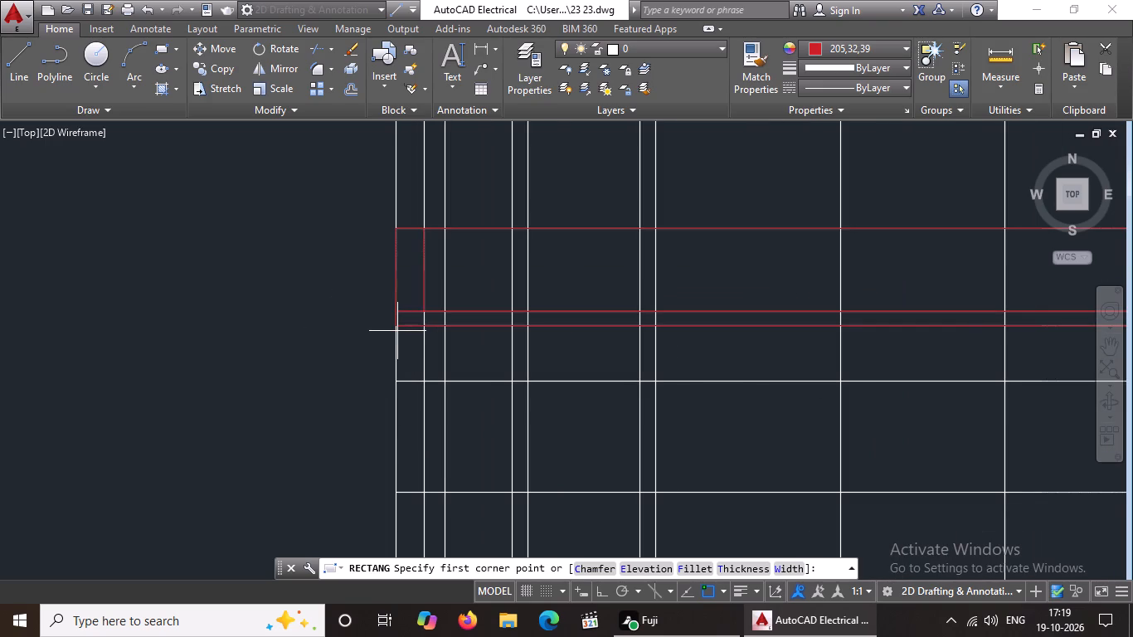
click(392, 331)
scroll(475, 397, down, 4)
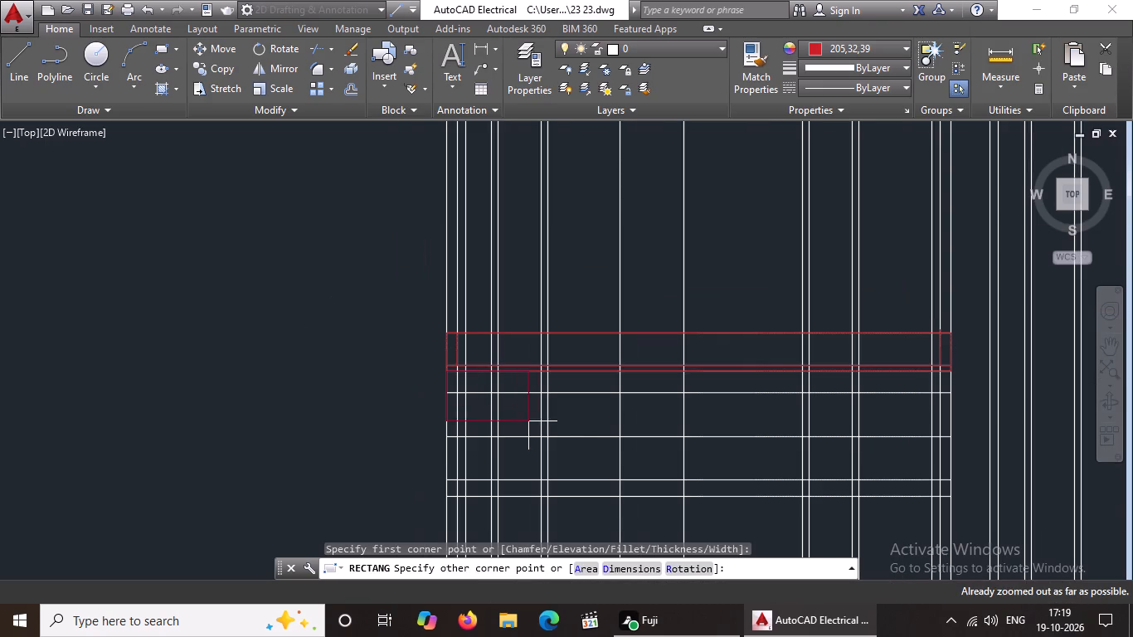
click(951, 484)
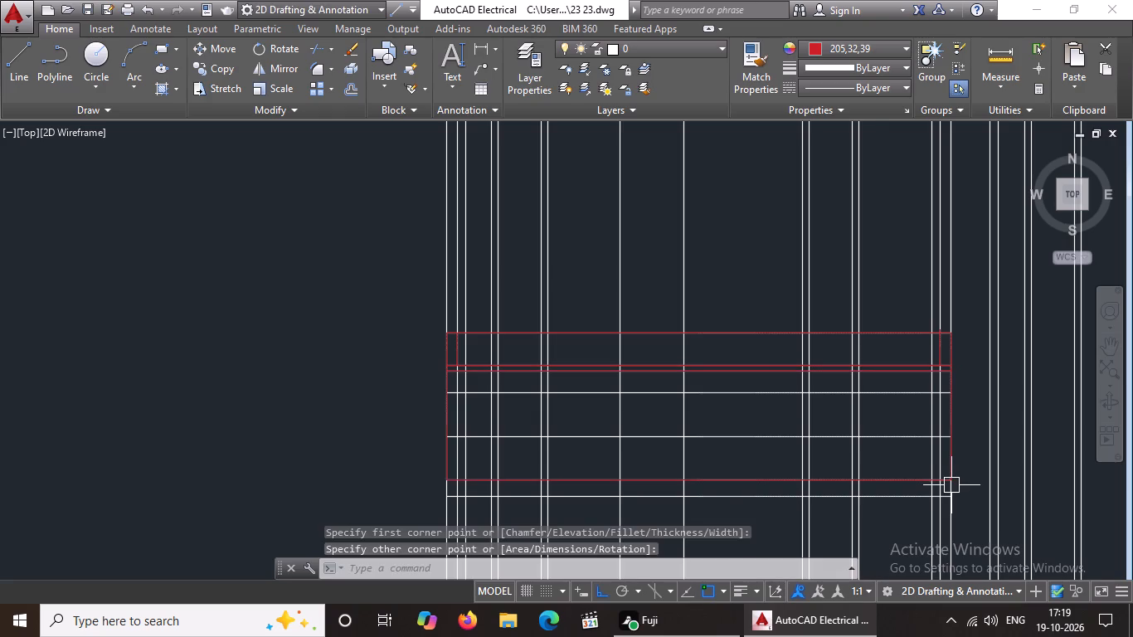
key(Escape)
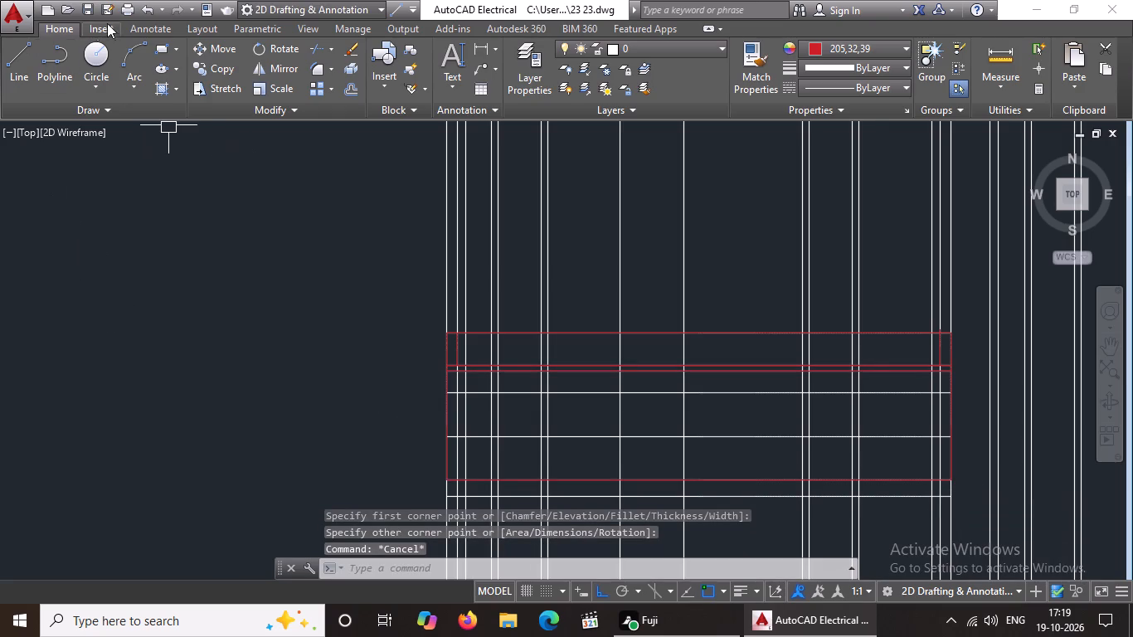
Draw a full-width rectangle over the lowest band, from the tall red rectangle's bottom edge to the lowest horizontal construction line.
click(155, 42)
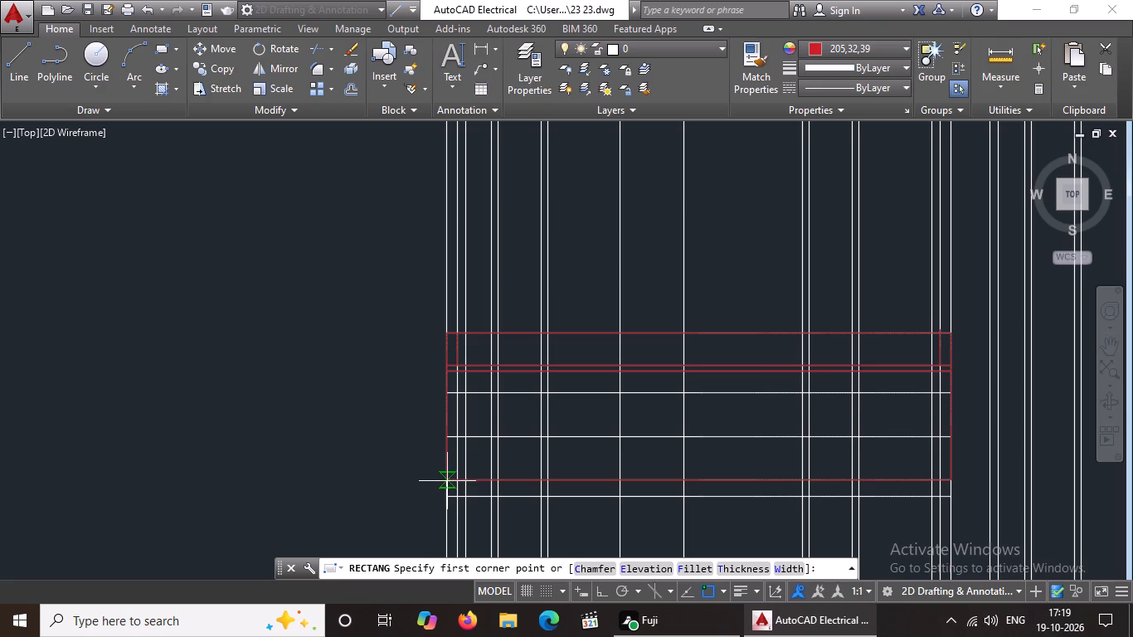
scroll(455, 477, up, 2)
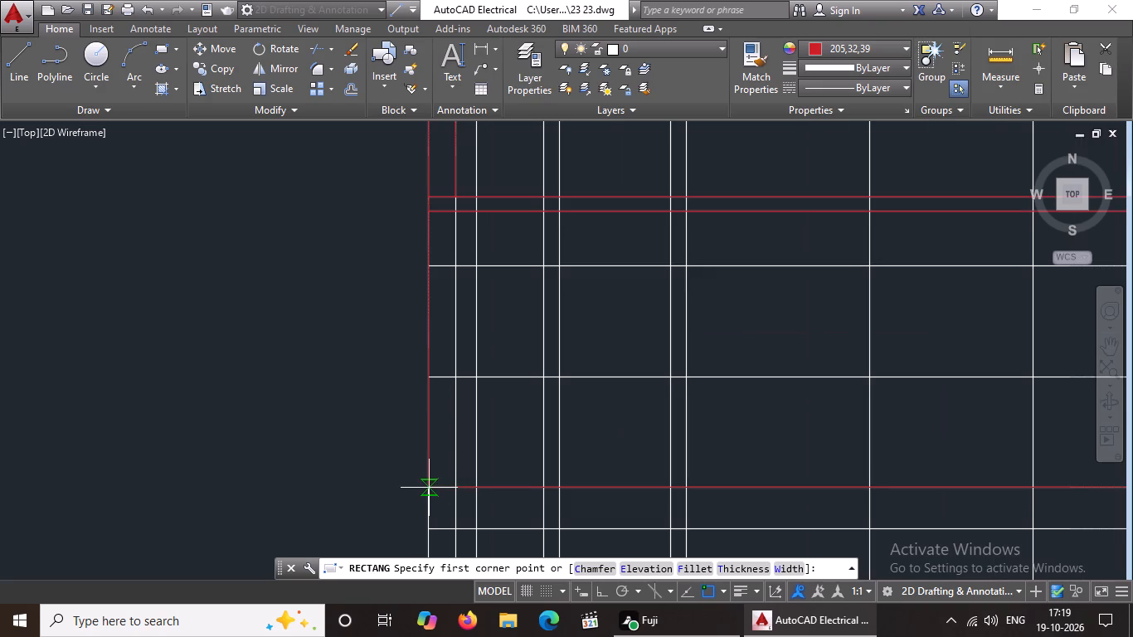
click(430, 490)
scroll(460, 495, down, 1)
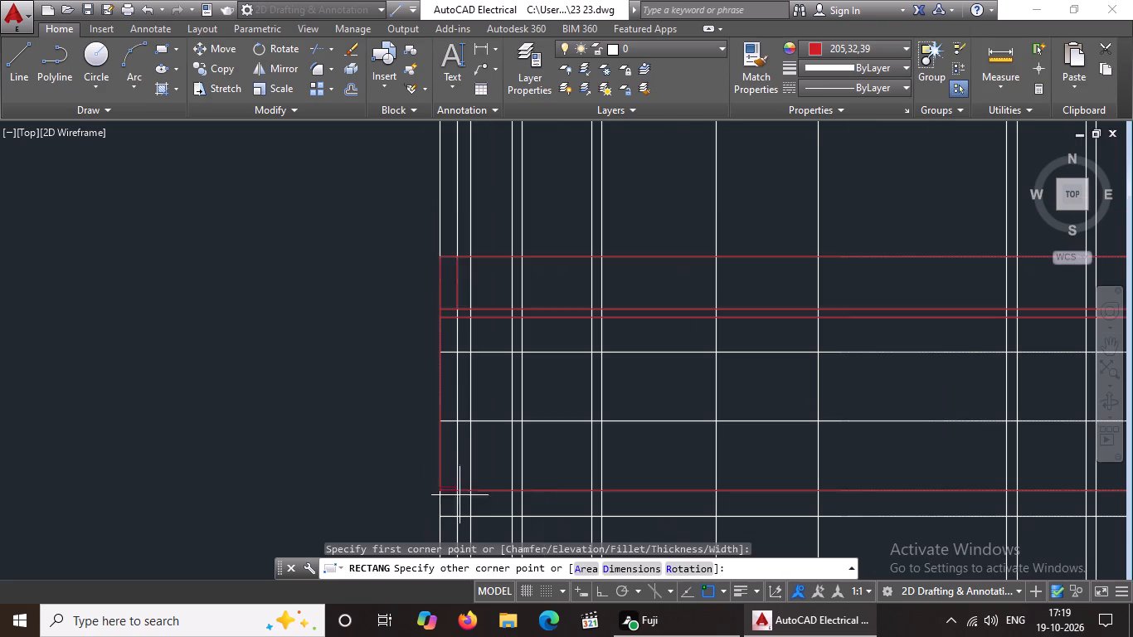
scroll(460, 497, down, 2)
scroll(648, 513, down, 2)
middle_drag(687, 499, 520, 491)
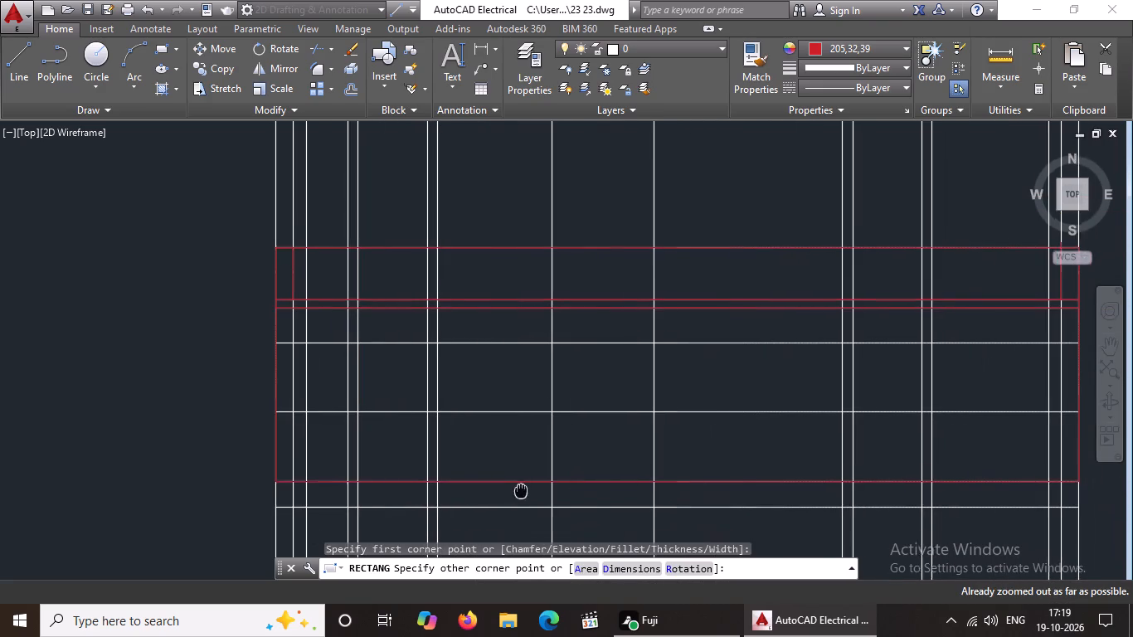
middle_drag(520, 491, 519, 491)
middle_drag(876, 502, 697, 515)
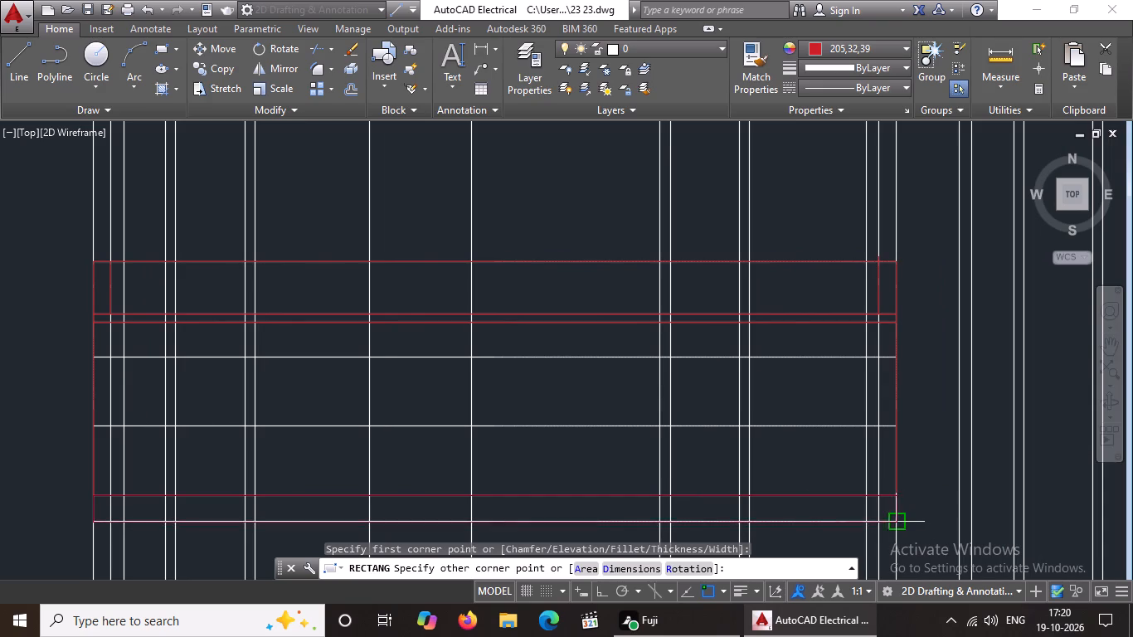
click(896, 523)
key(Escape)
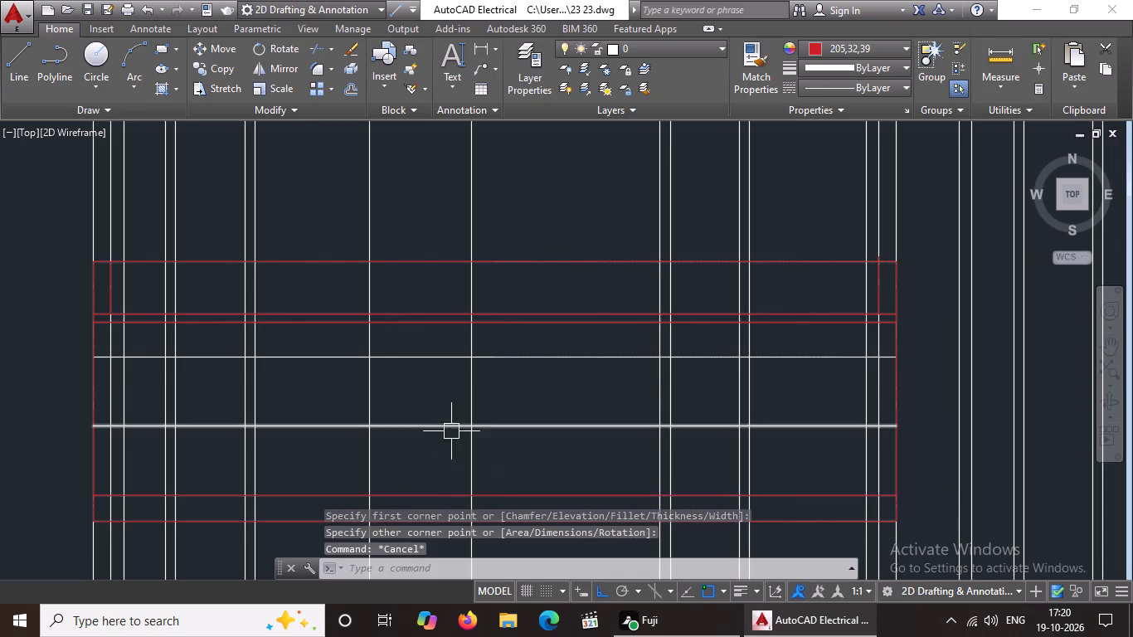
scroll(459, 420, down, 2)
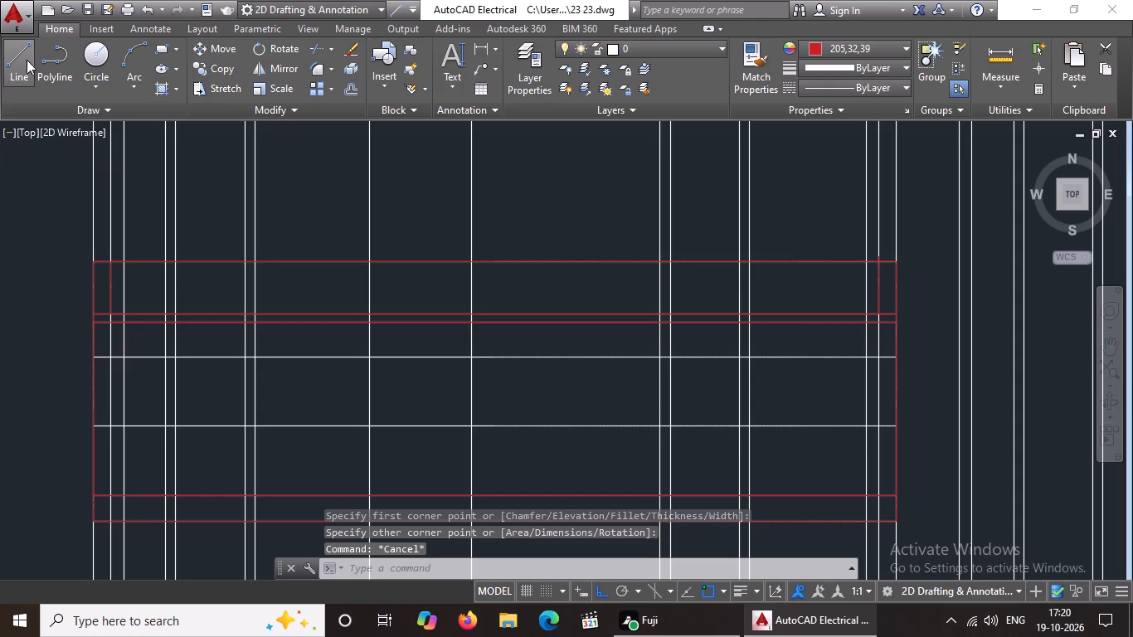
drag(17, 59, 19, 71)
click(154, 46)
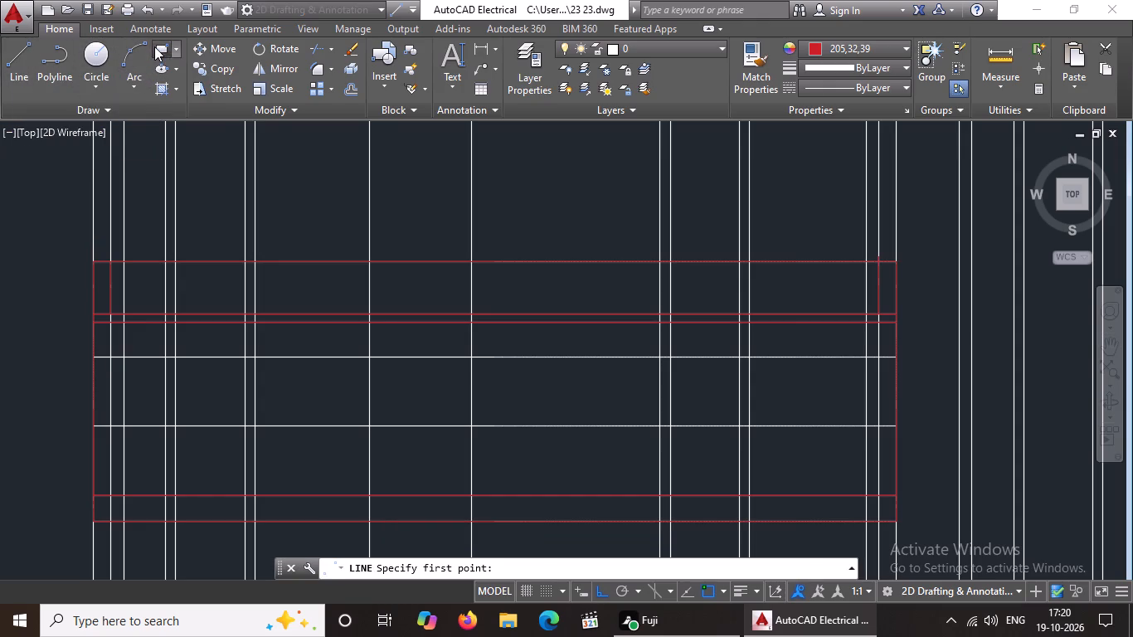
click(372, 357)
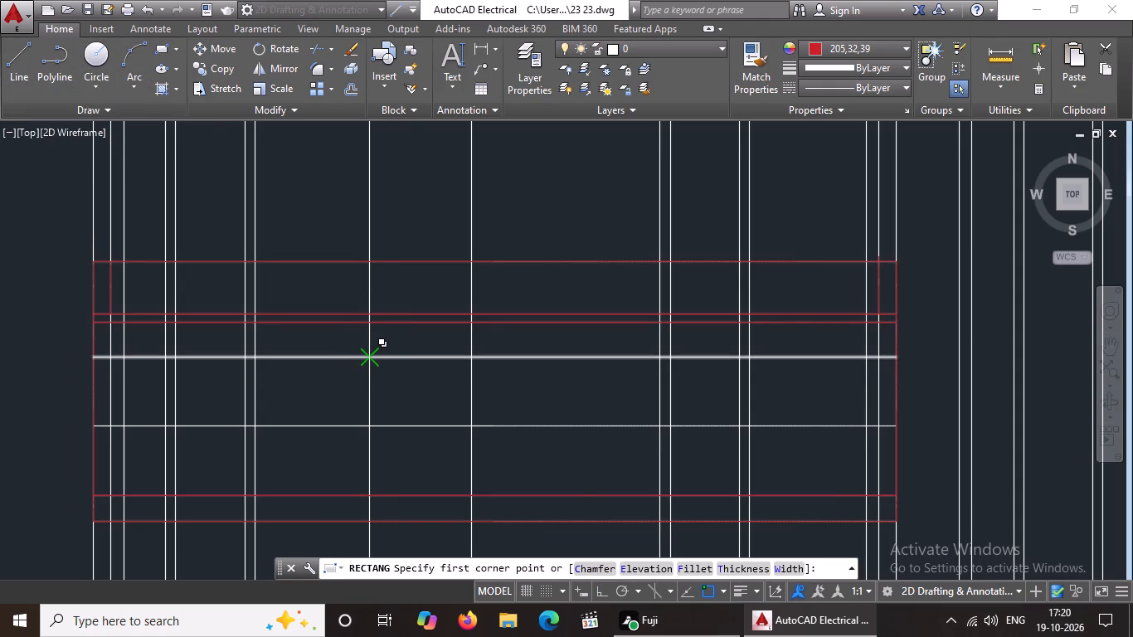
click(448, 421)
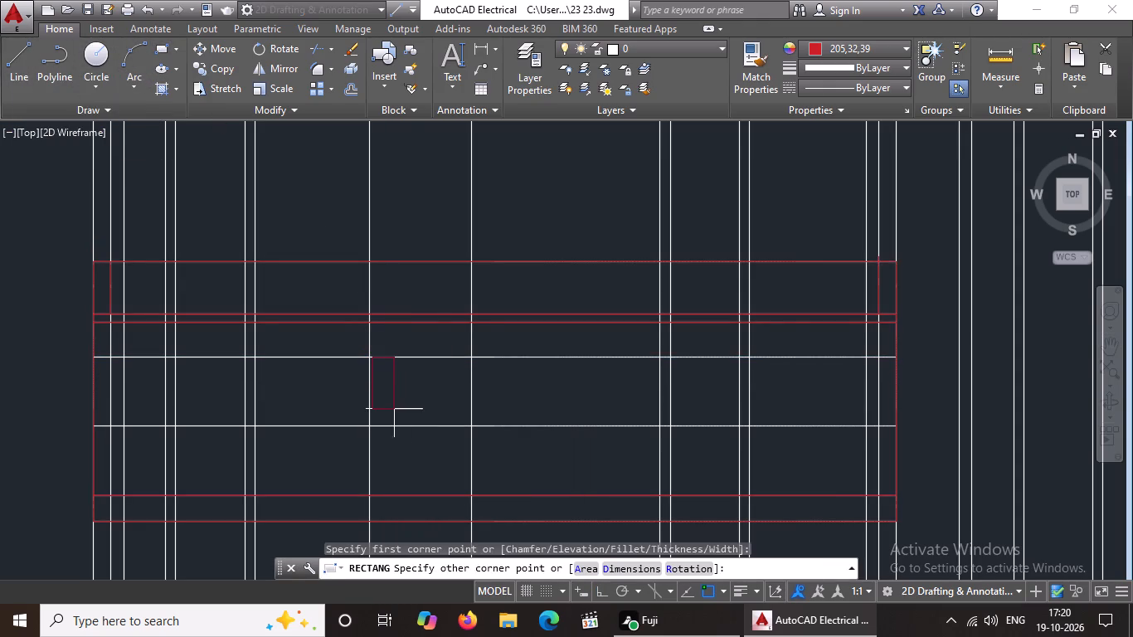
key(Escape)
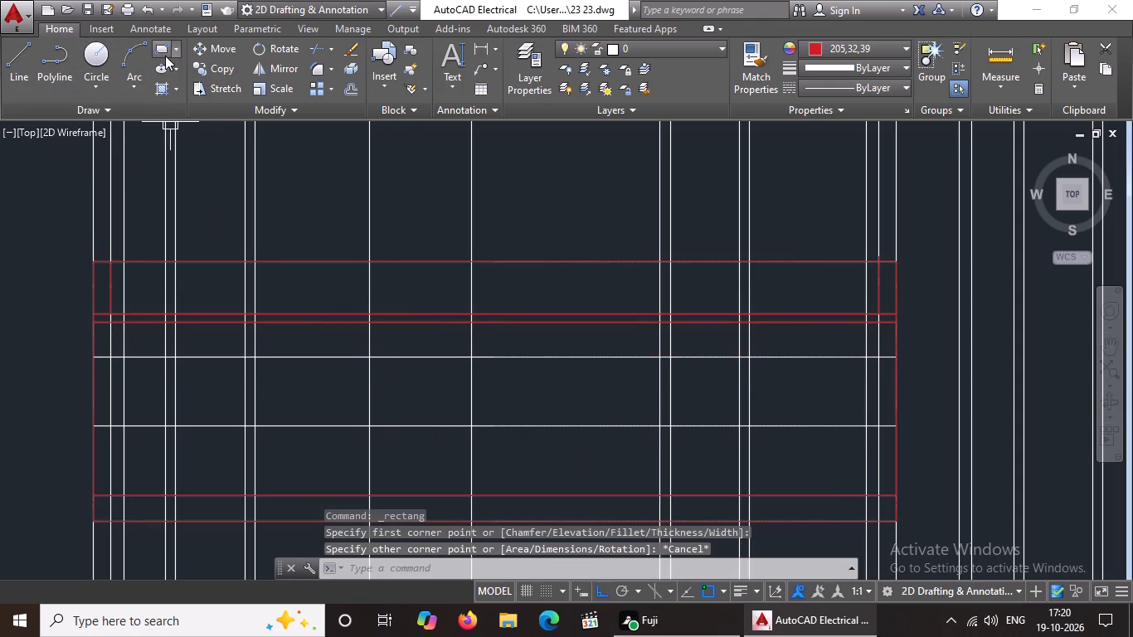
Draw the door rectangle between the two central projected lines, from the upper interior horizontal line down to the lowest red band.
click(162, 51)
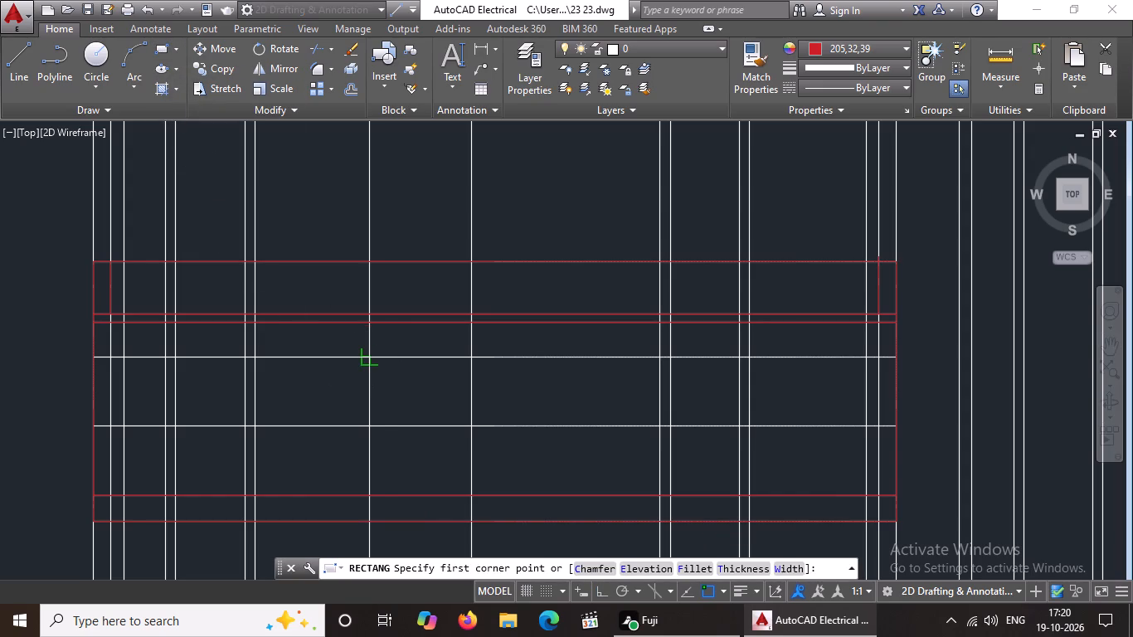
click(372, 355)
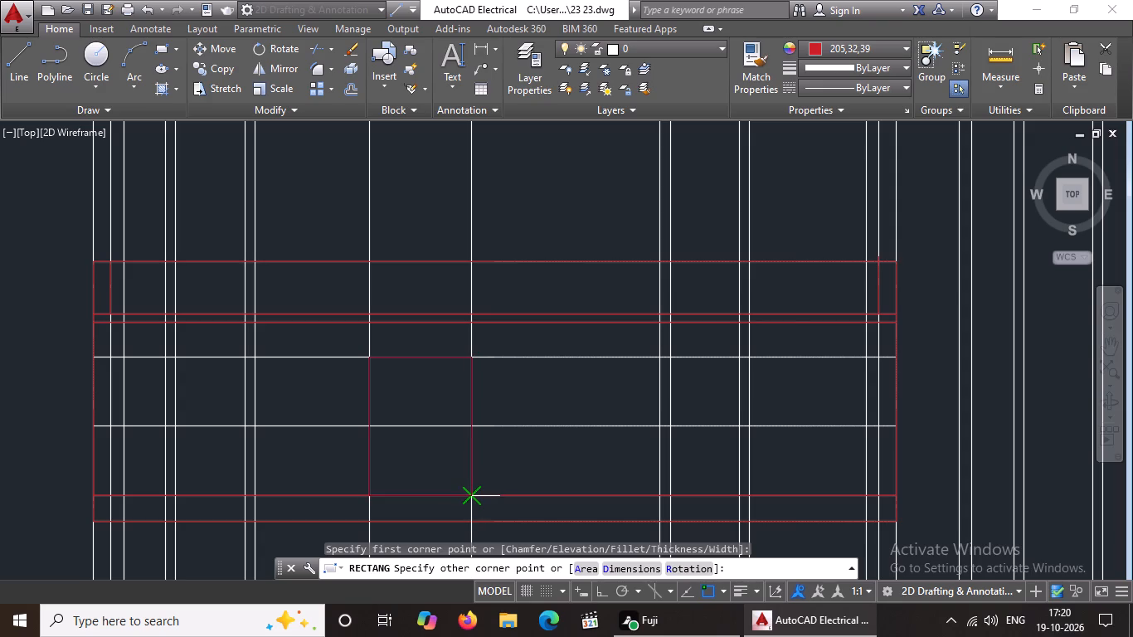
click(471, 496)
key(Escape)
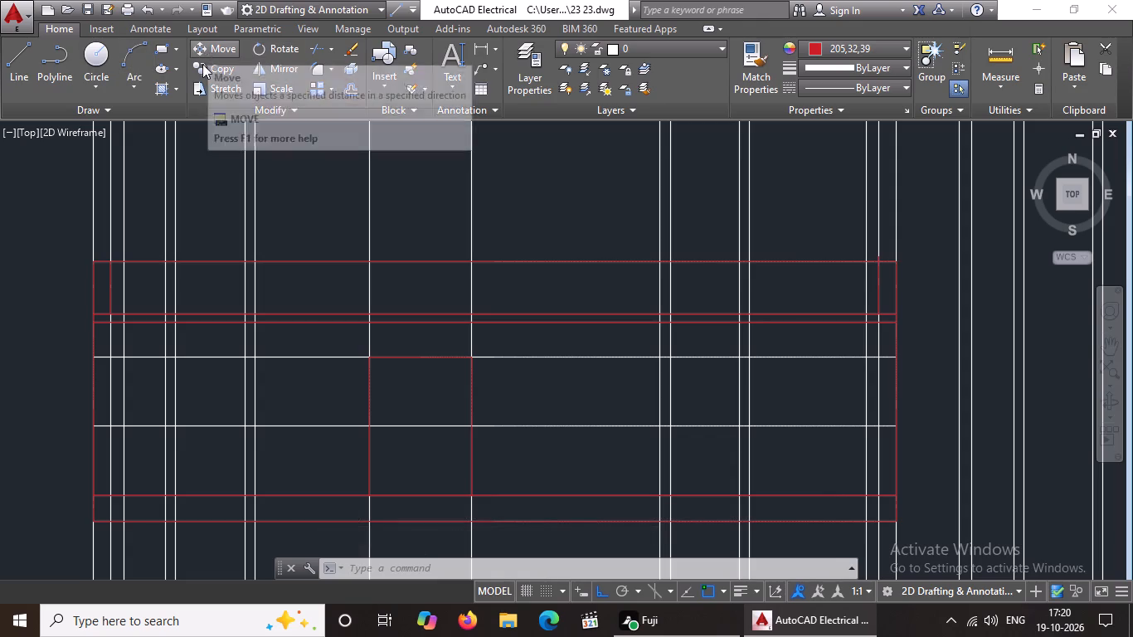
Draw the window rectangle west of the door, between the inner projected lines and the two interior horizontal construction lines.
click(158, 50)
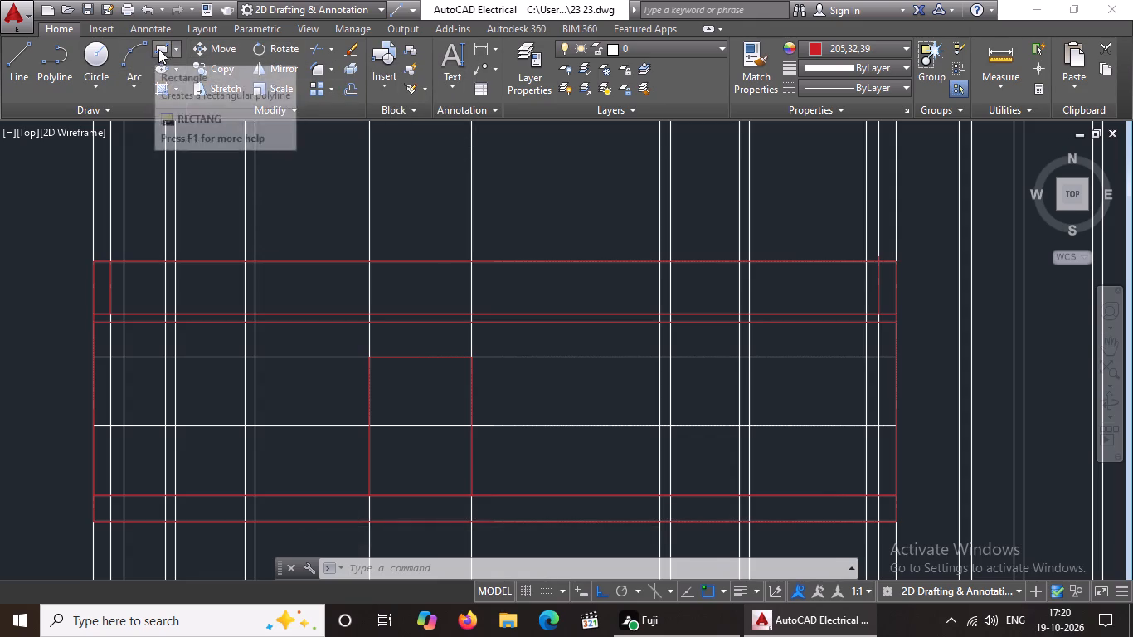
click(173, 356)
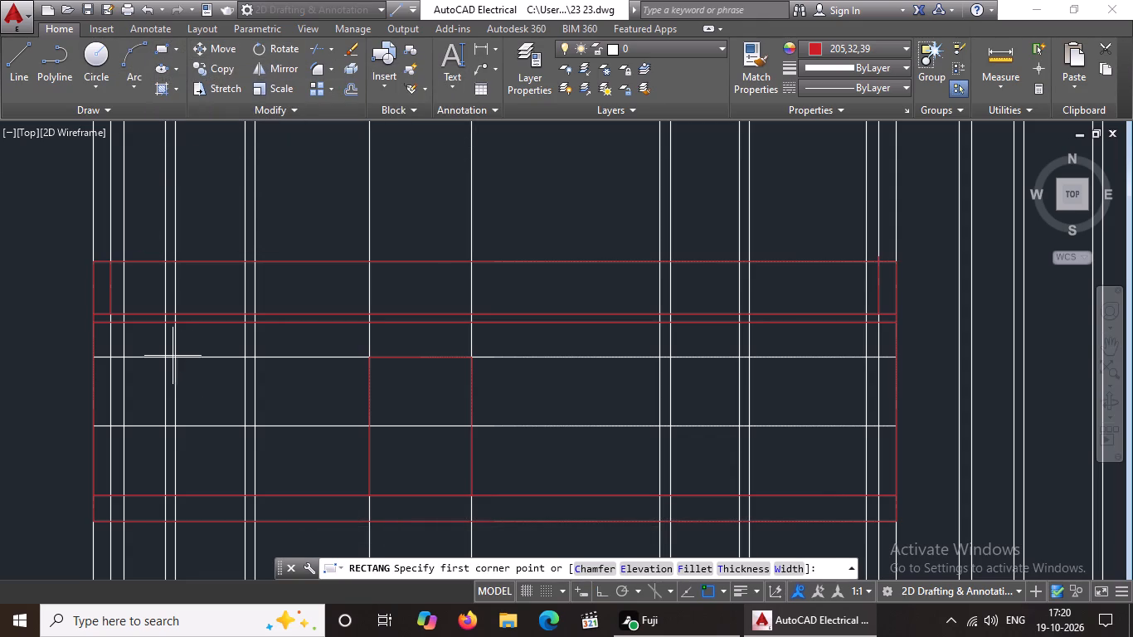
click(243, 425)
key(Escape)
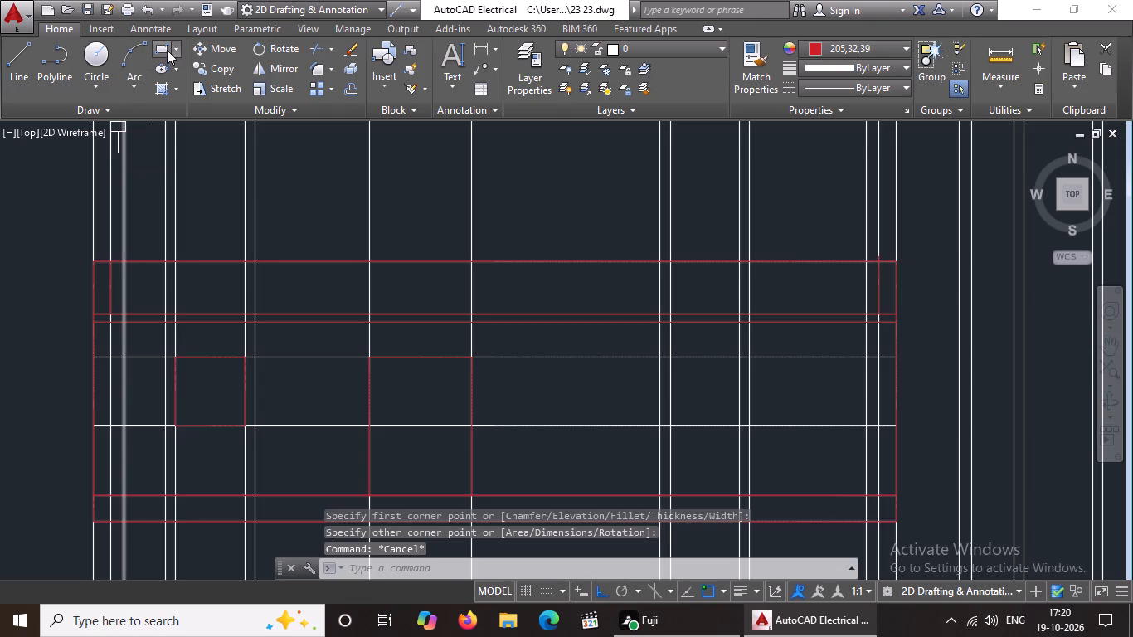
Draw the window rectangle east of the door, between the inner projected lines and the same two interior horizontal construction lines.
click(165, 48)
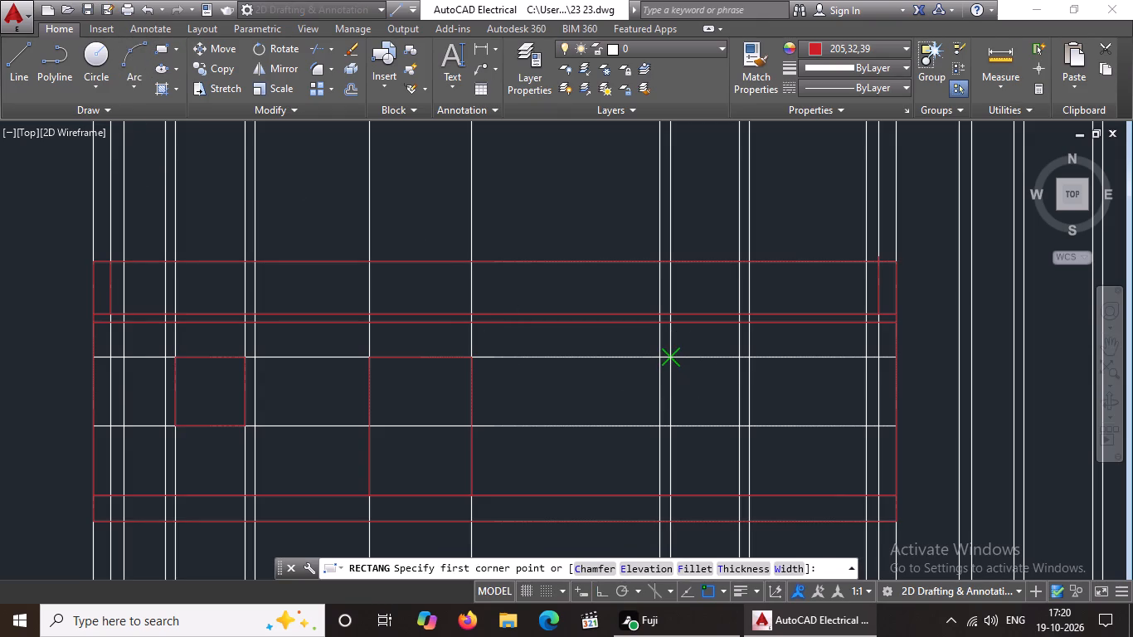
click(671, 353)
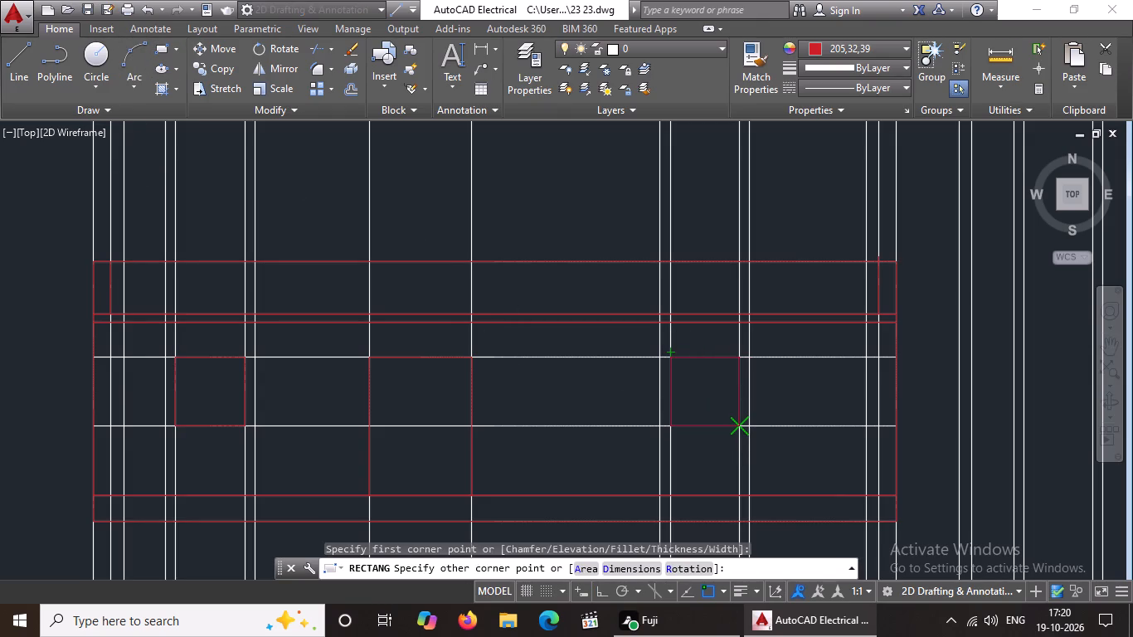
click(737, 425)
key(Escape)
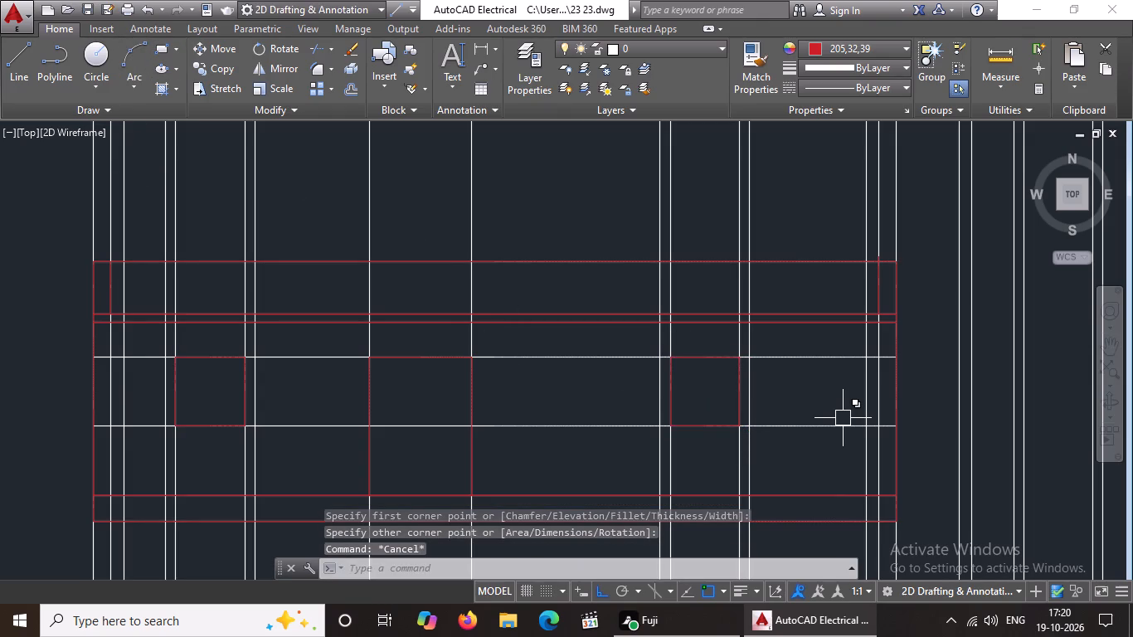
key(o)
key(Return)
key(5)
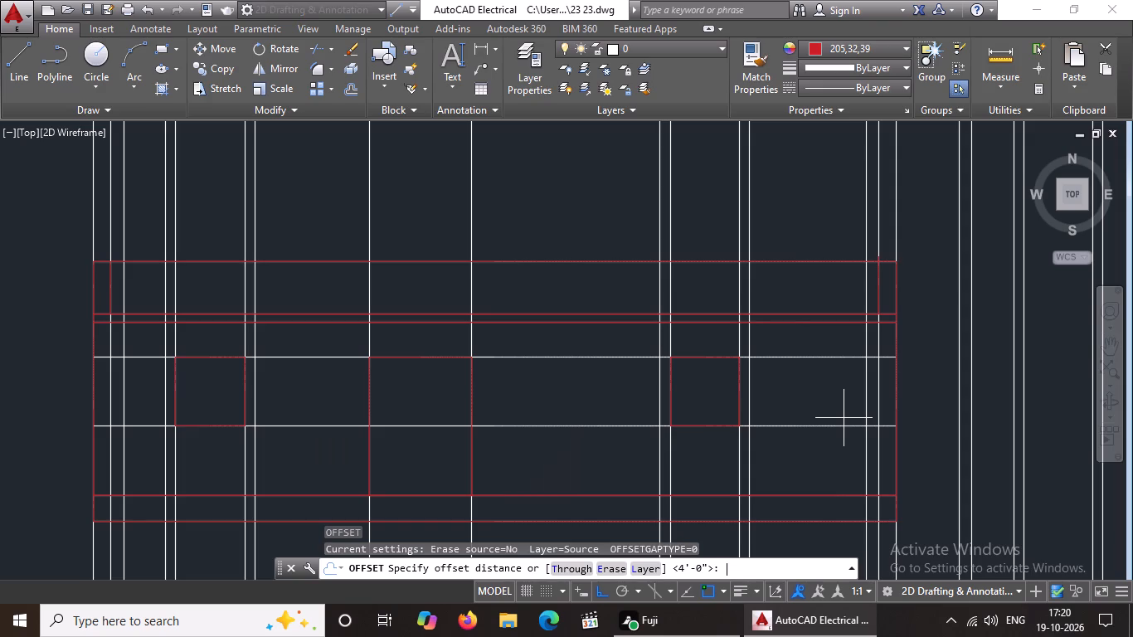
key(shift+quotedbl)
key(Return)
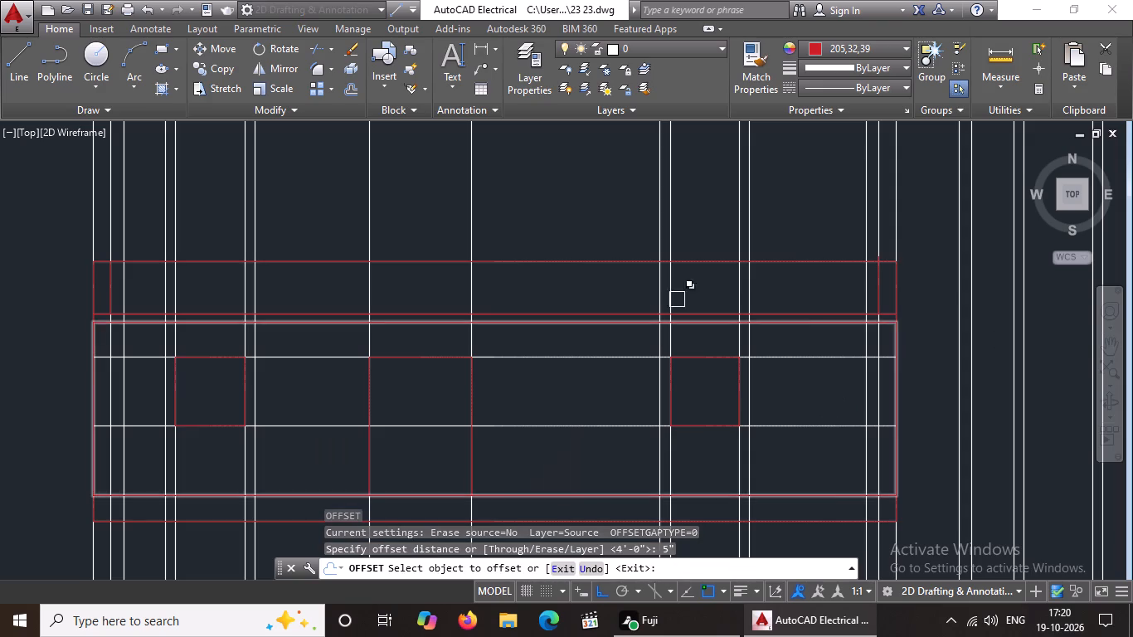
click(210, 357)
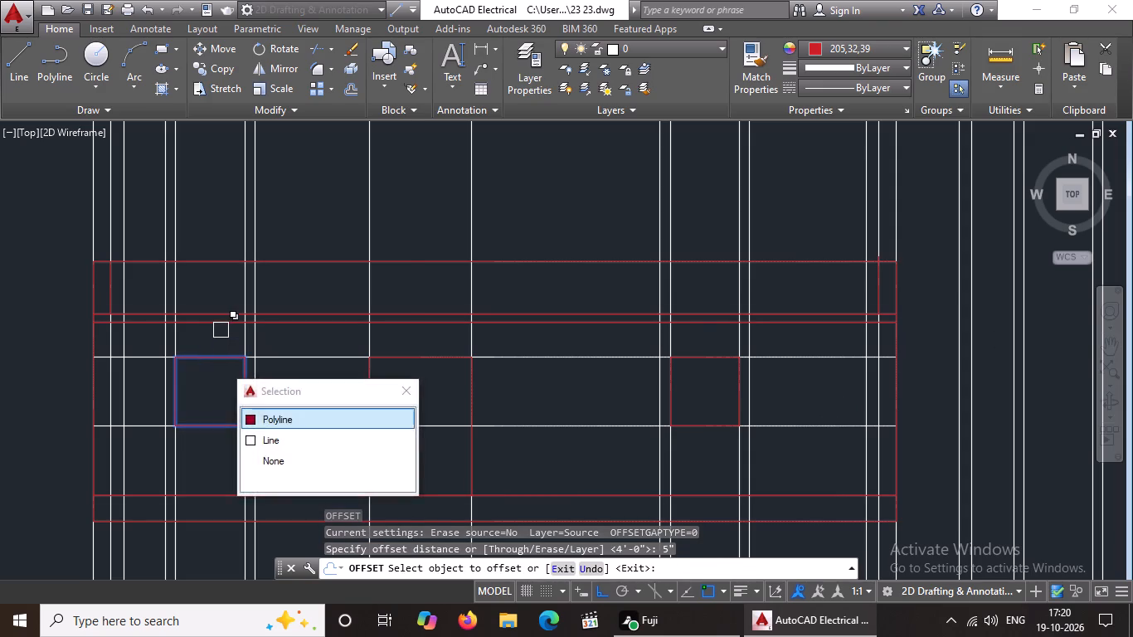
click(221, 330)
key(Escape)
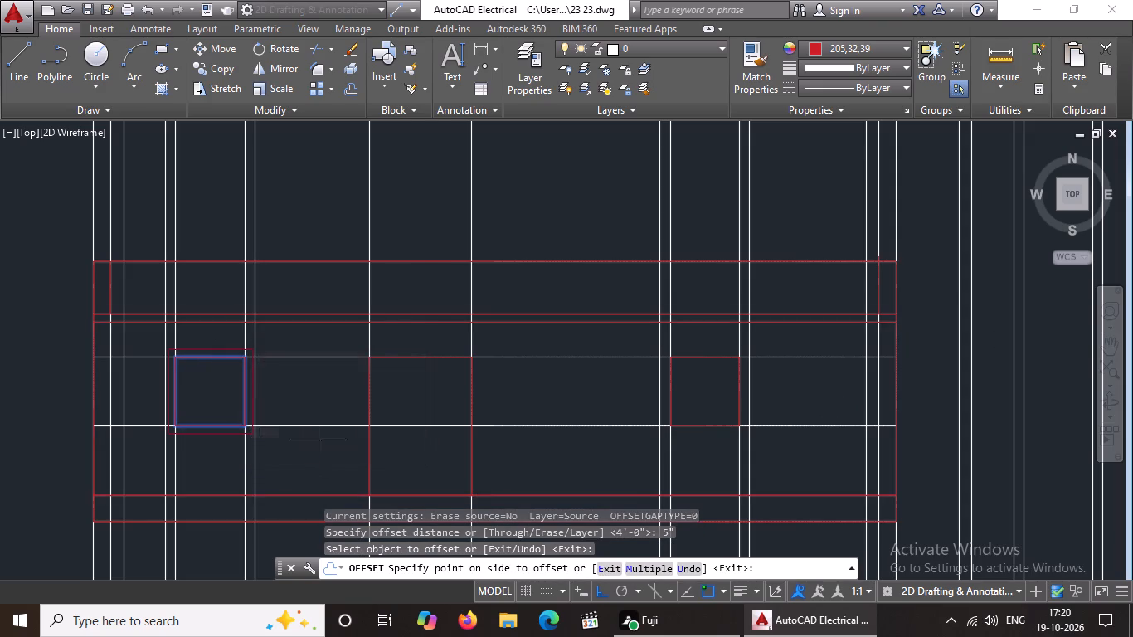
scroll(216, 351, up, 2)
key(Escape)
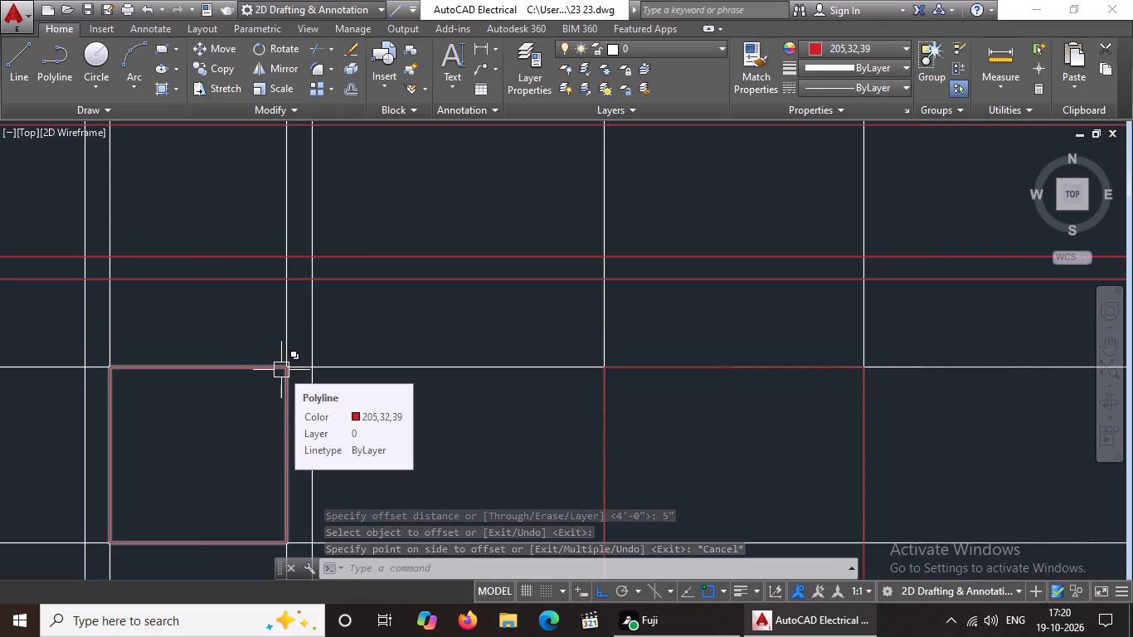
Offset both red window rectangles outward by 10" to form their surrounding frames.
key(o)
key(Return)
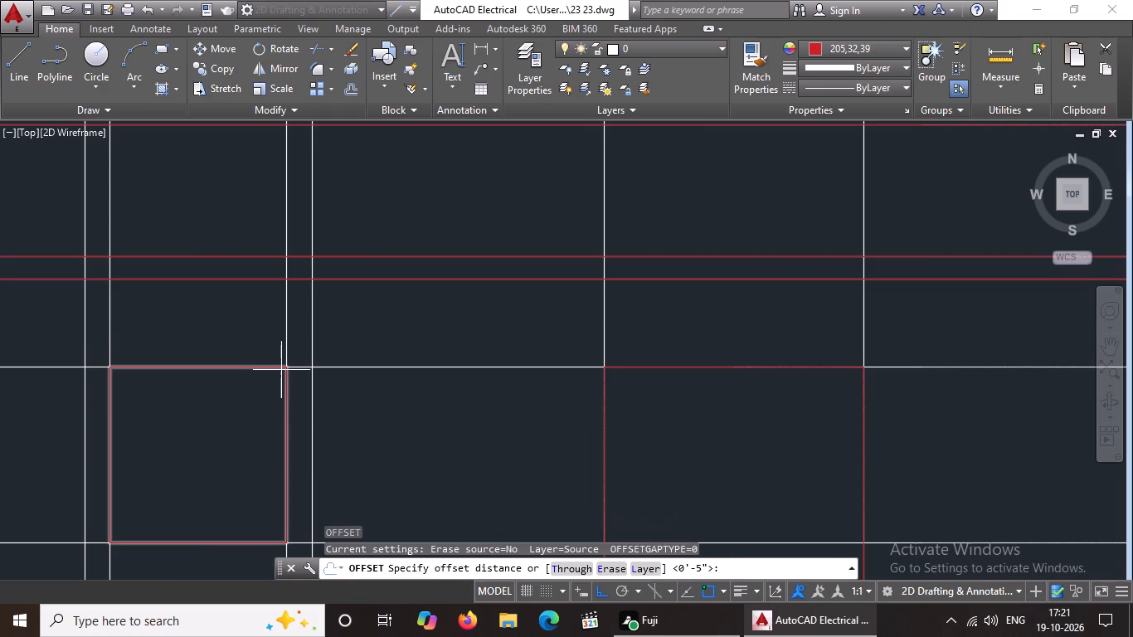
text(10")
key(Return)
click(287, 401)
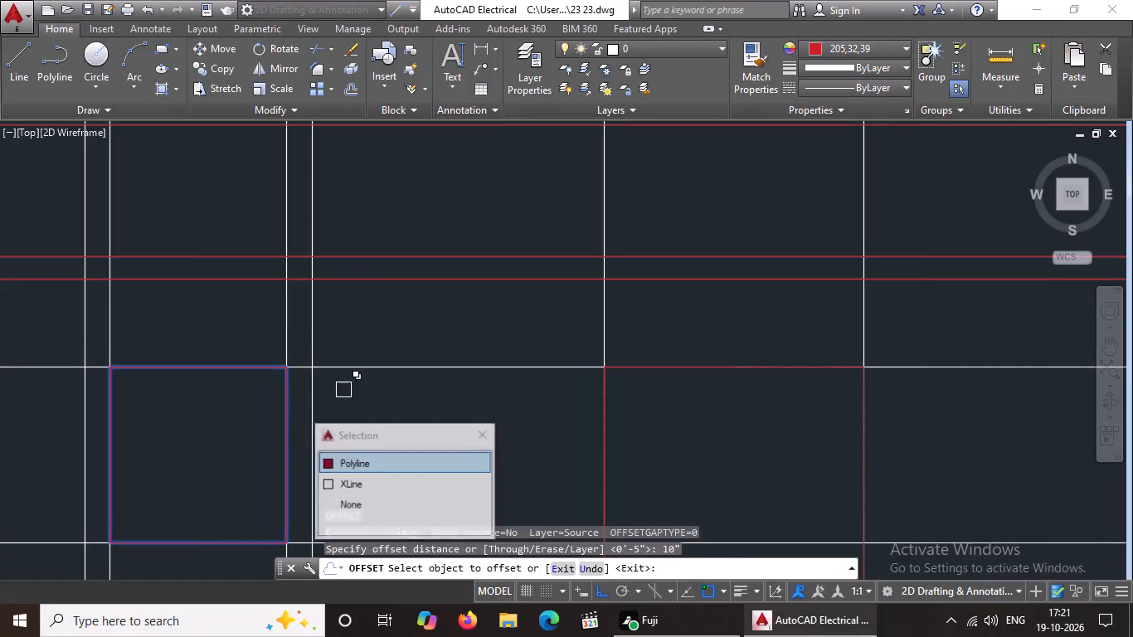
click(349, 389)
scroll(349, 389, down, 3)
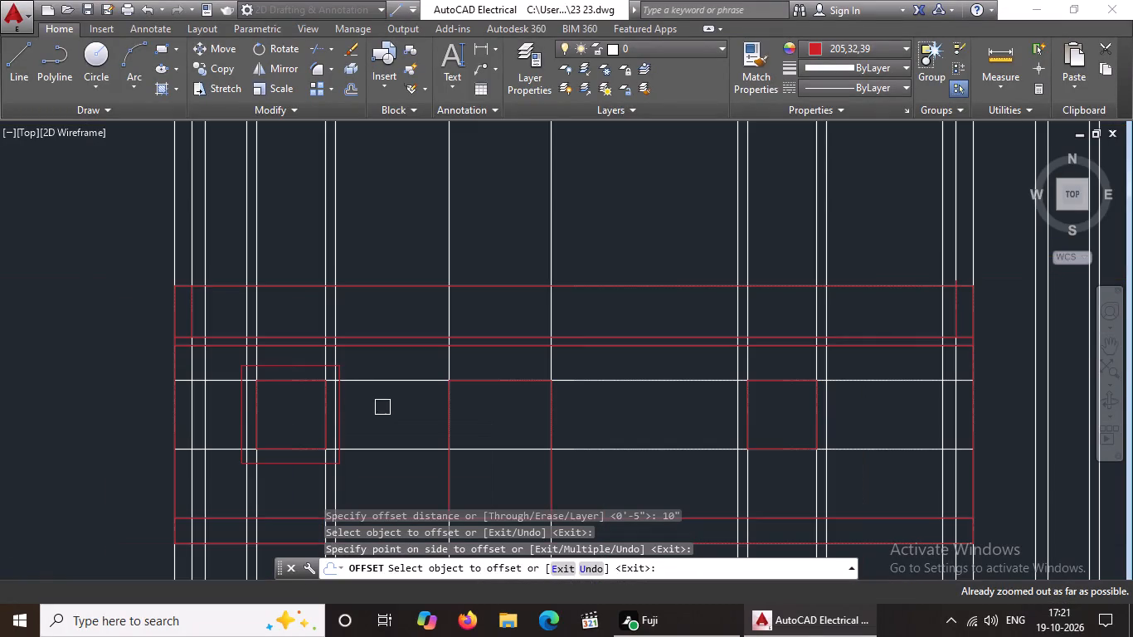
drag(748, 418, 735, 417)
click(692, 421)
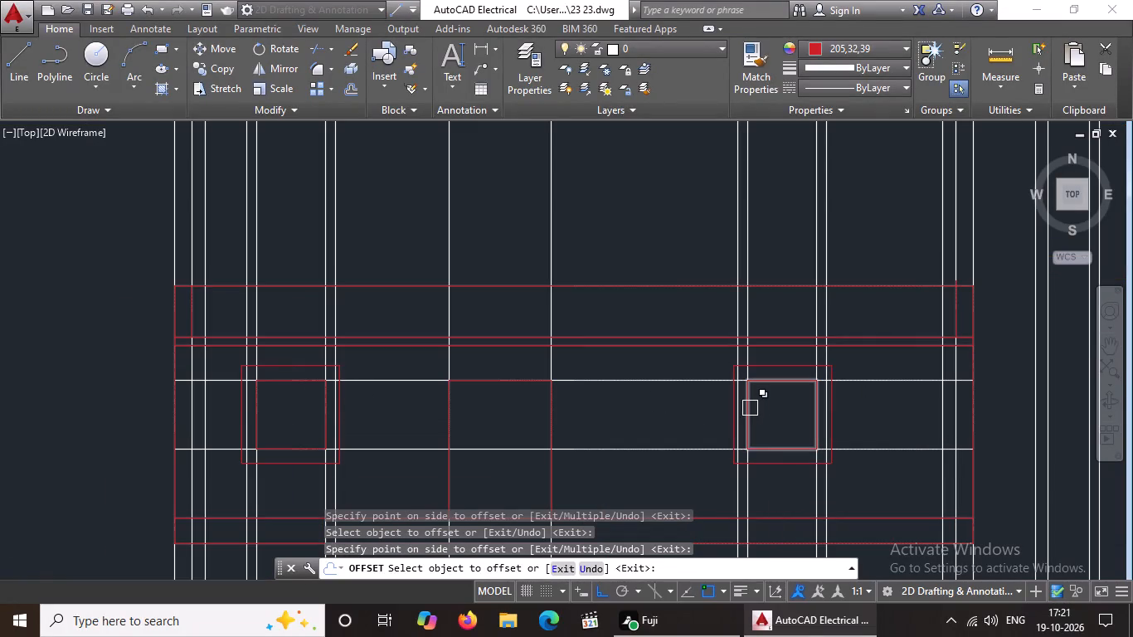
Offset the red door rectangle outward by 10" to form its surrounding frame.
scroll(750, 408, down, 4)
middle_drag(673, 454, 652, 370)
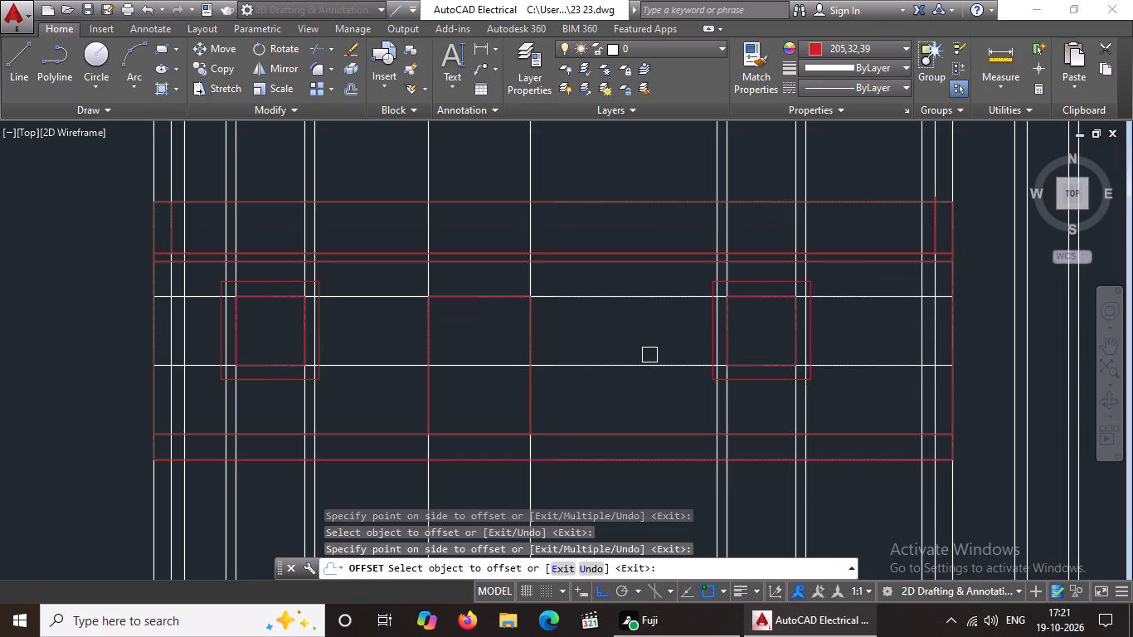
drag(532, 351, 547, 344)
click(601, 331)
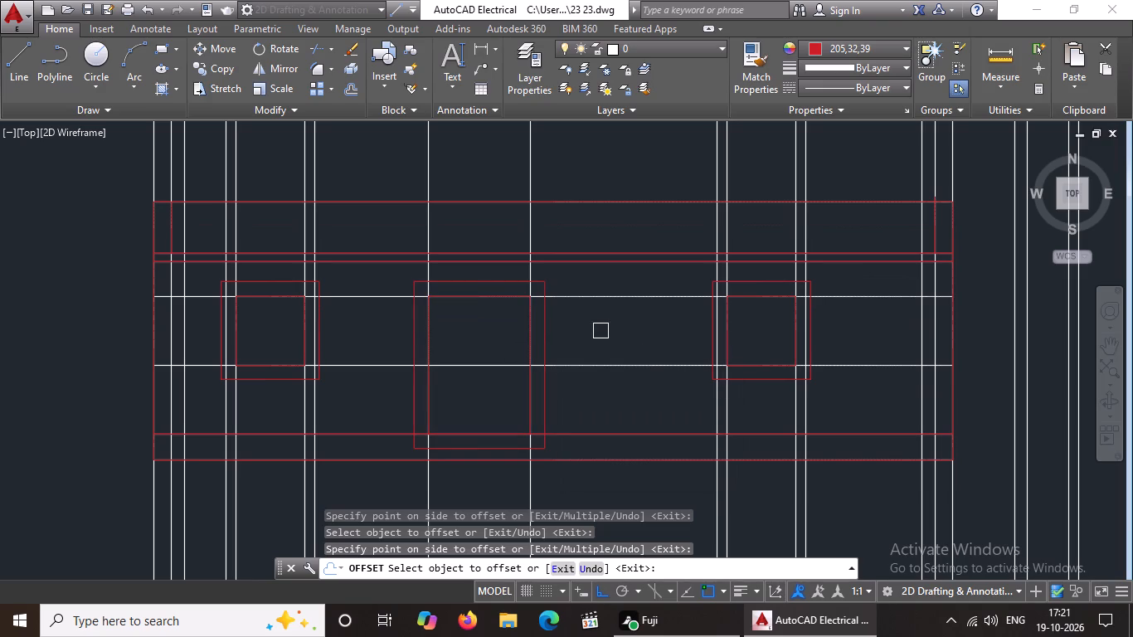
scroll(601, 331, down, 2)
key(Escape)
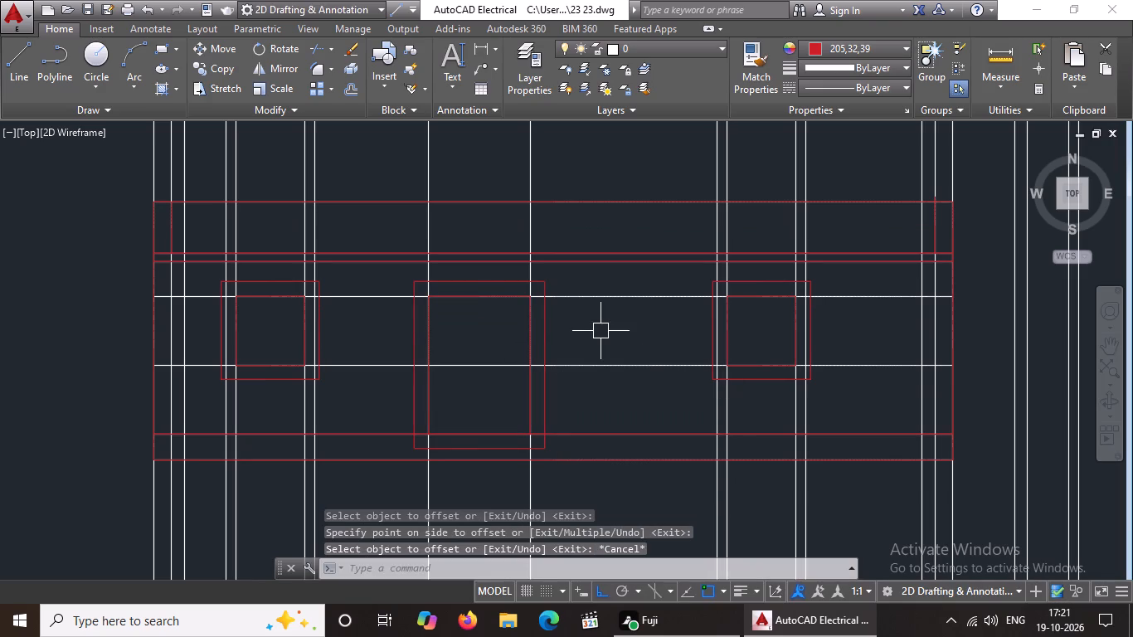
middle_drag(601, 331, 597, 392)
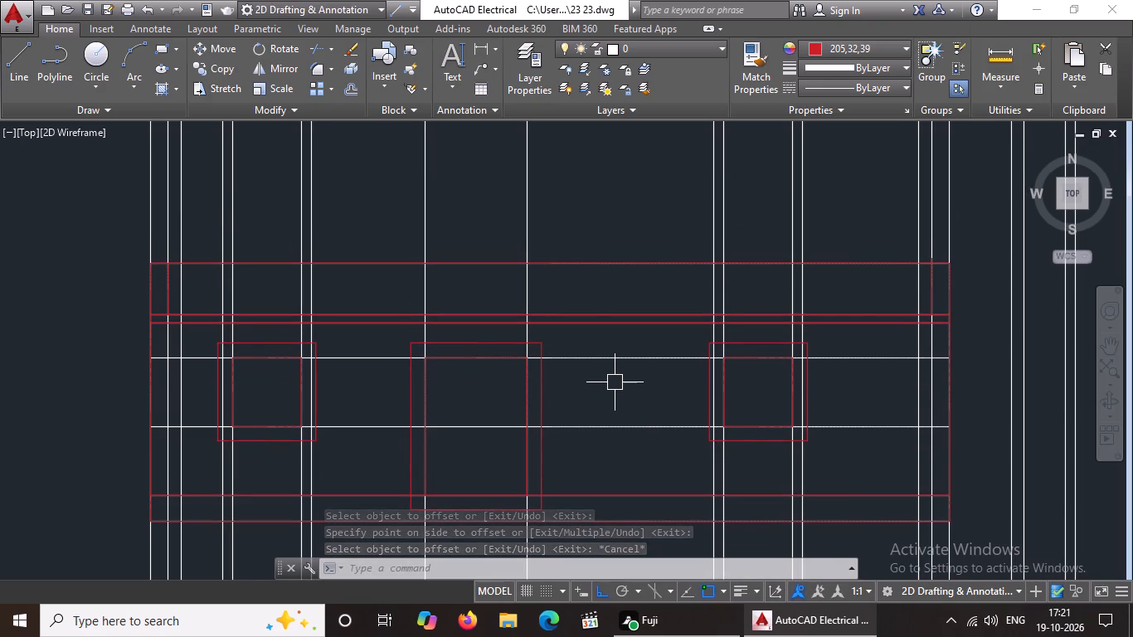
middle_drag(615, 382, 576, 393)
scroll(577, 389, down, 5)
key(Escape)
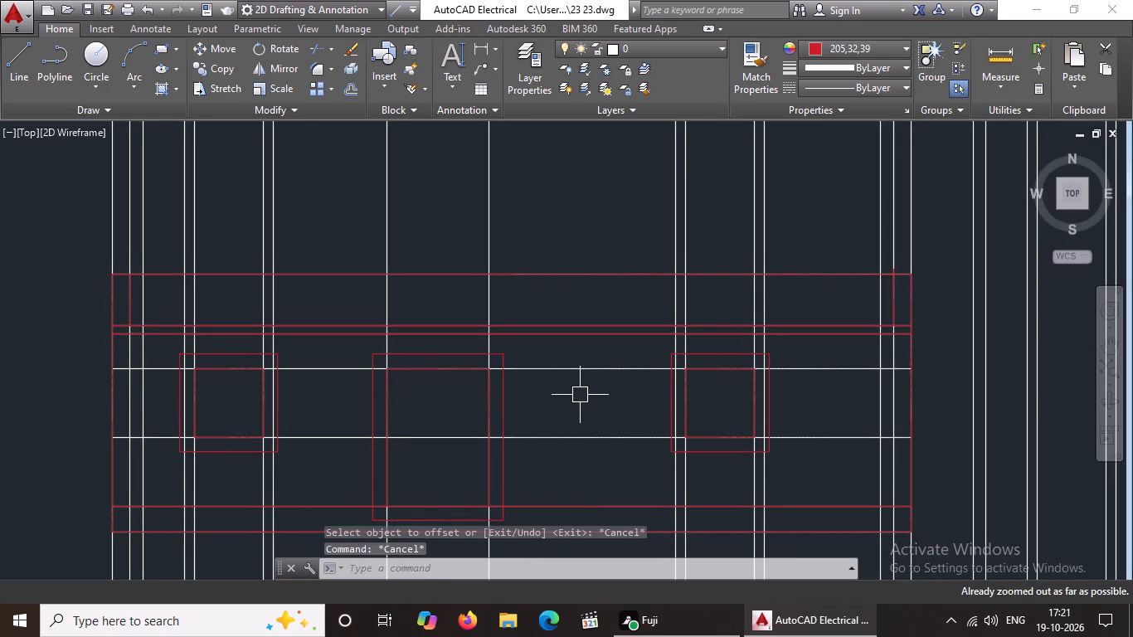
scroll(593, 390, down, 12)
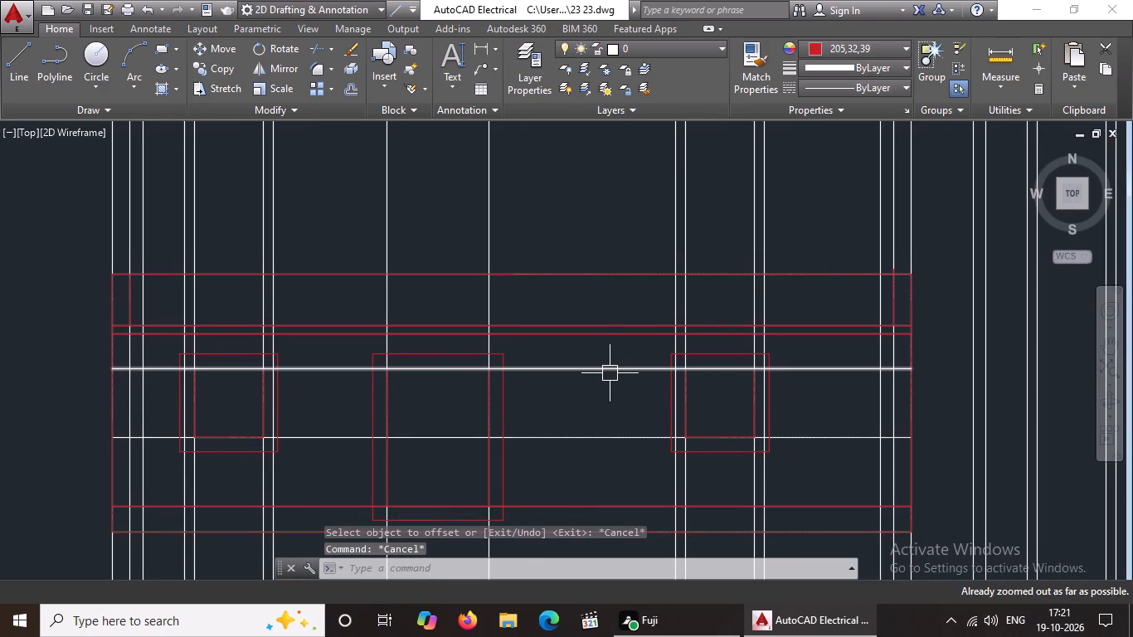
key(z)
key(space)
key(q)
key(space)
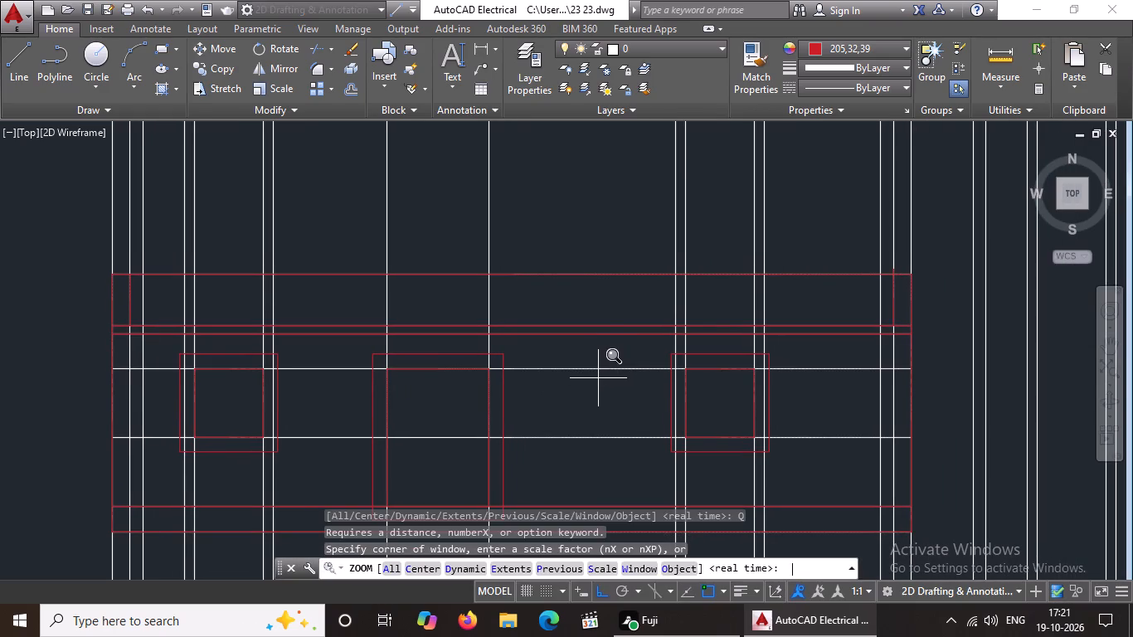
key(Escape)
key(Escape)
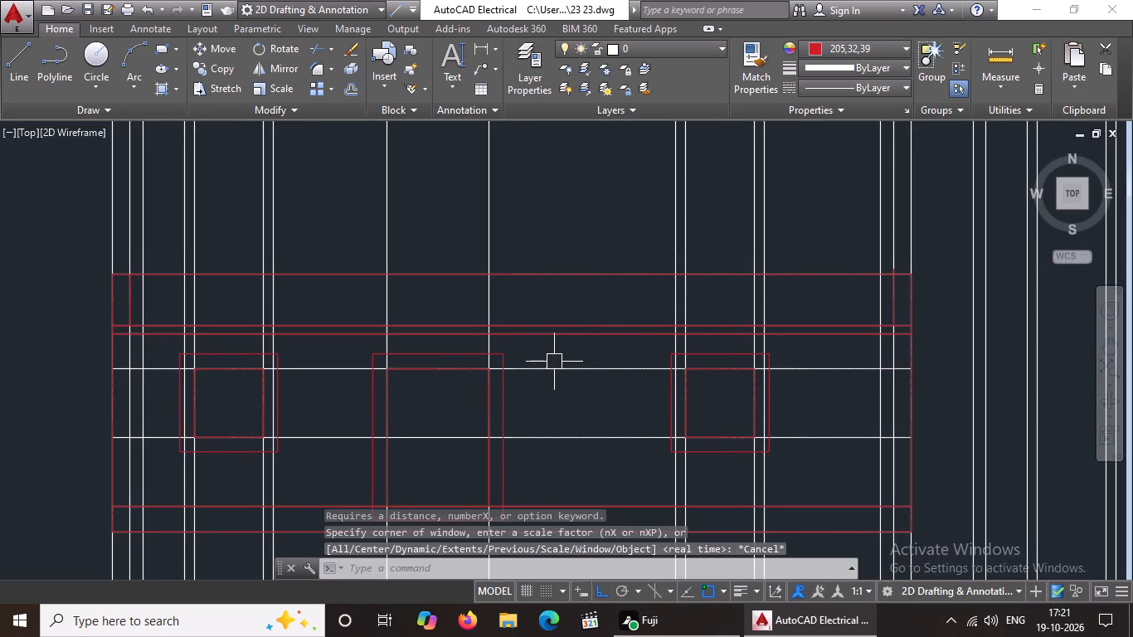
Move the whole front elevation with its horizontal construction lines north, closer to the ground floor plan, using its upper east corner as base point.
key(z)
key(space)
key(a)
key(space)
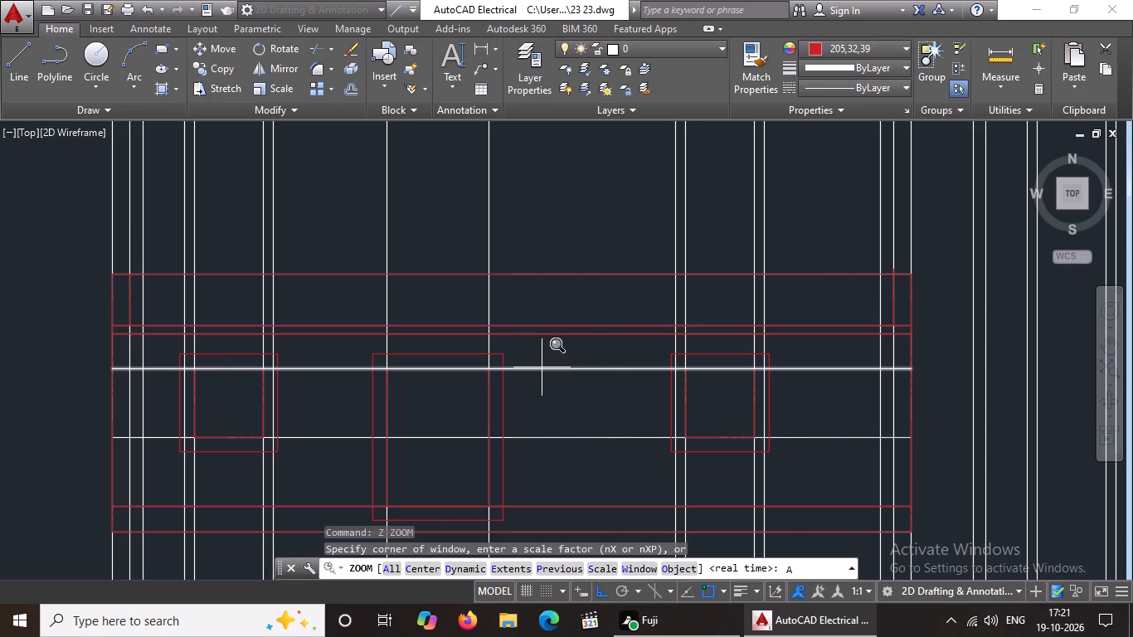
middle_drag(505, 446, 557, 301)
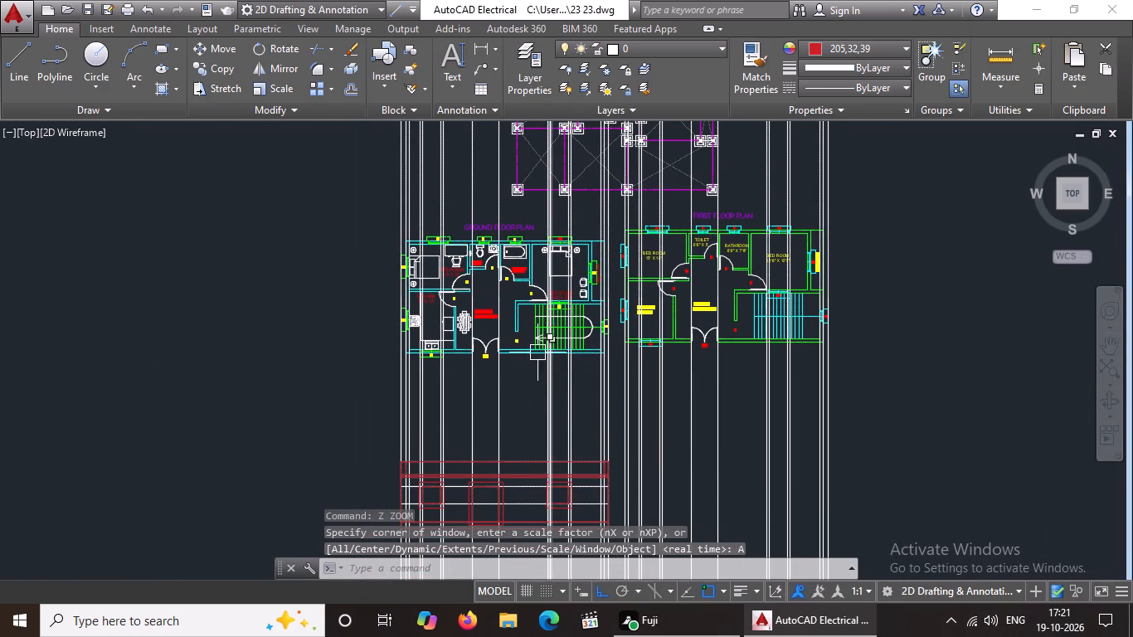
click(365, 425)
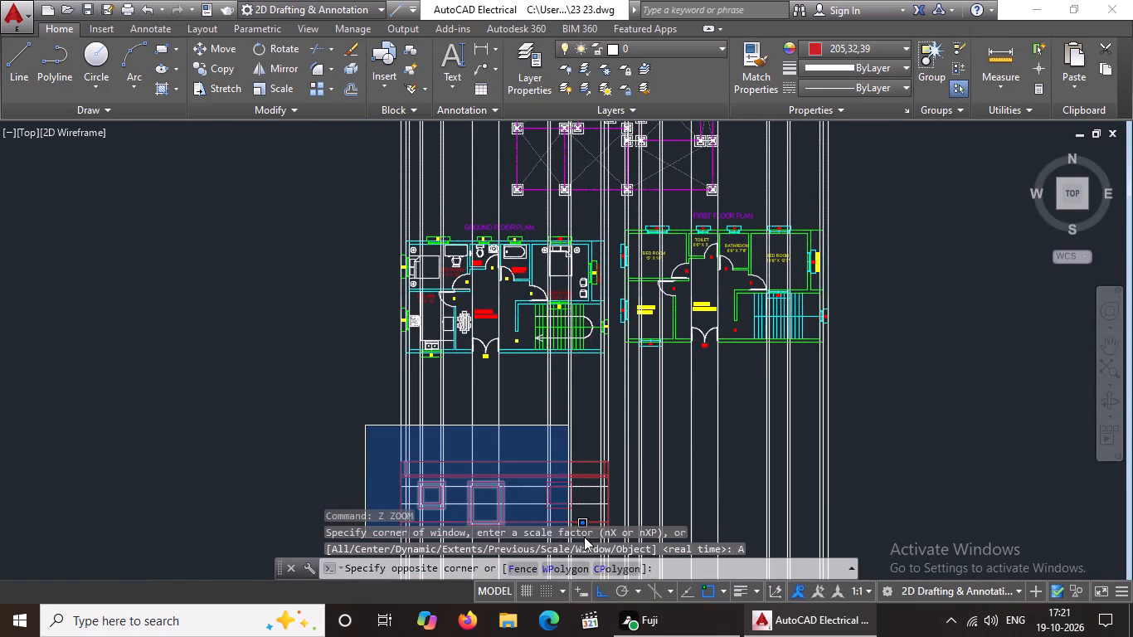
click(667, 548)
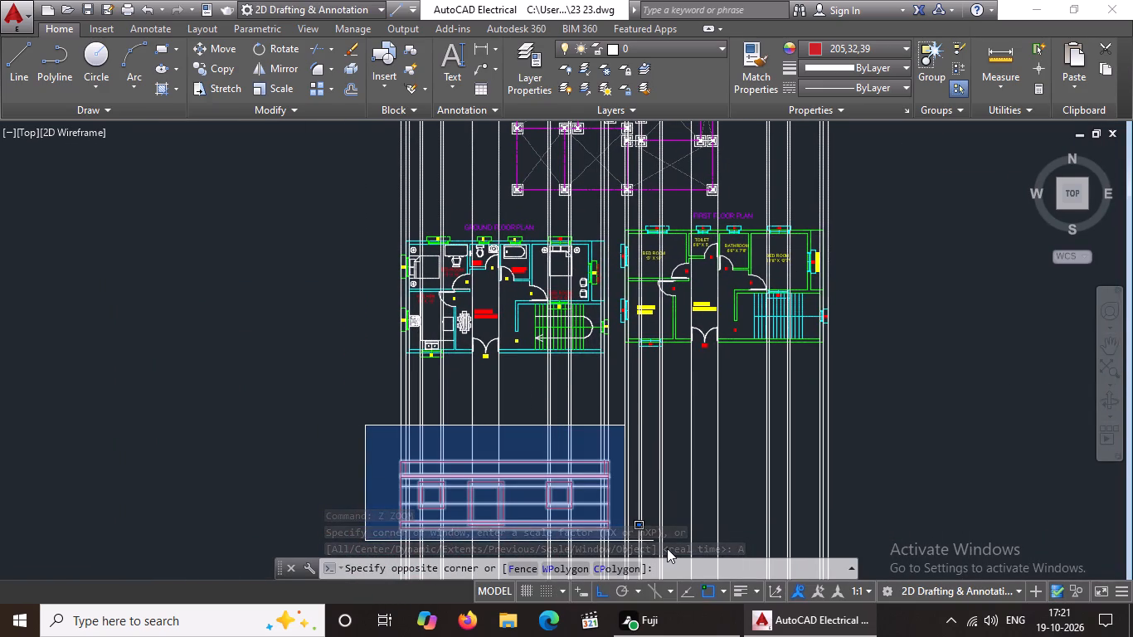
click(635, 538)
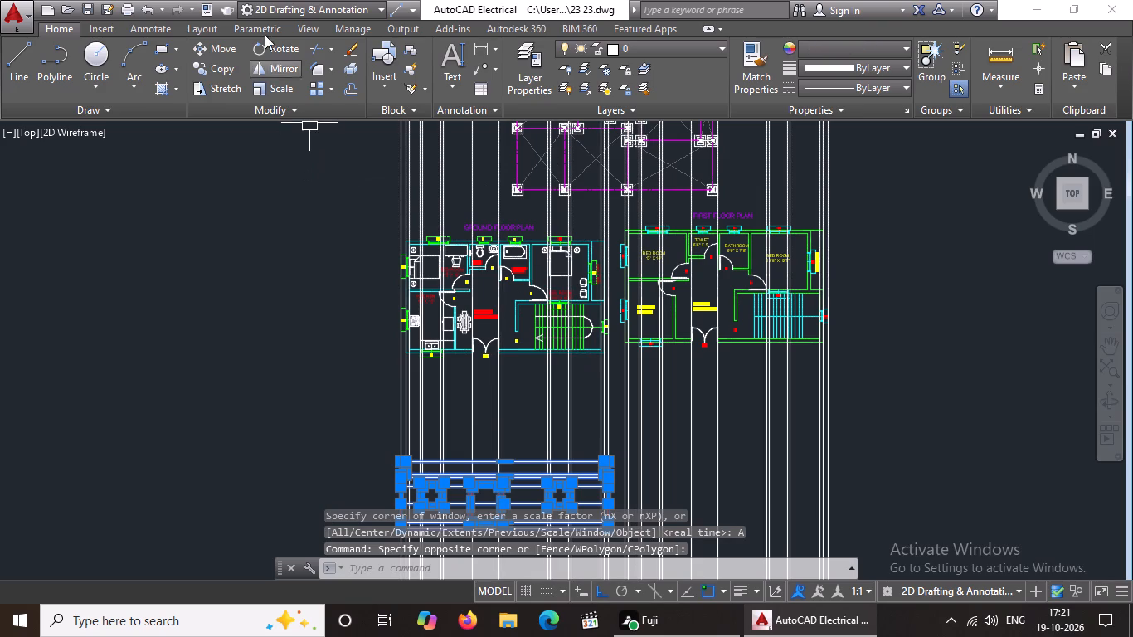
click(226, 44)
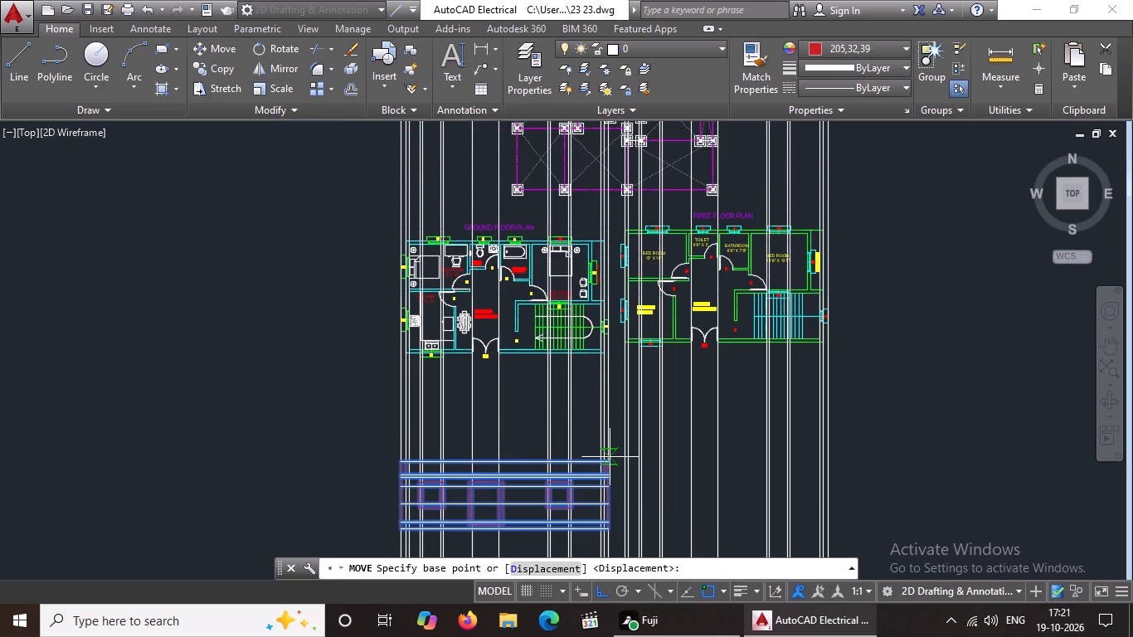
click(608, 463)
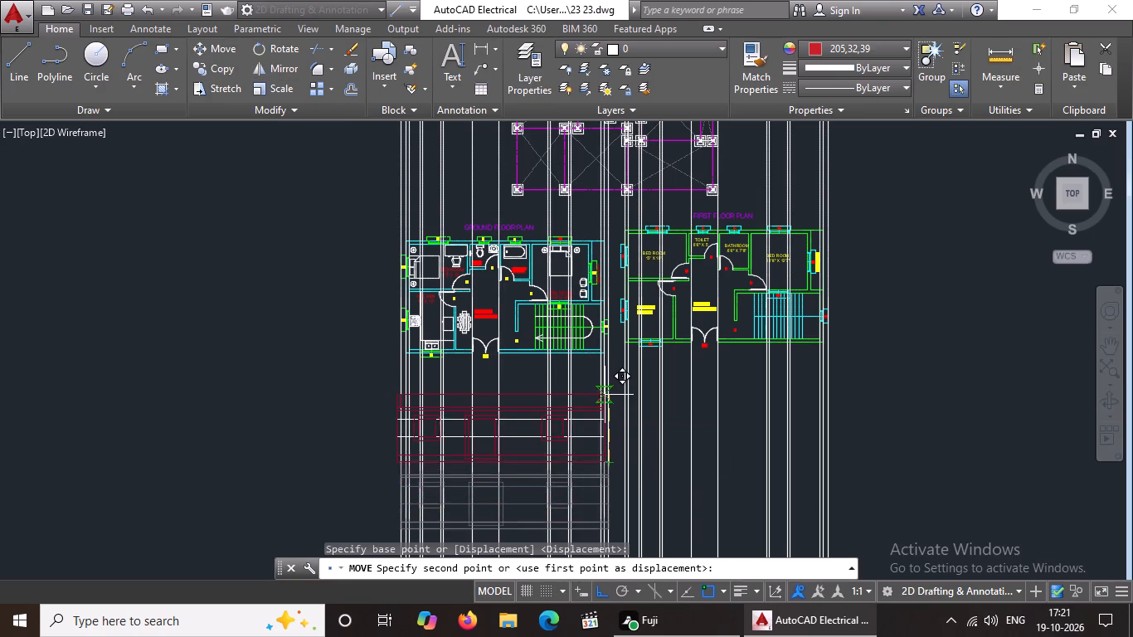
click(605, 395)
Trim the door frame's bottom edge and both side ends that project below the upper line of the lowest red band.
scroll(615, 389, down, 2)
scroll(573, 472, up, 2)
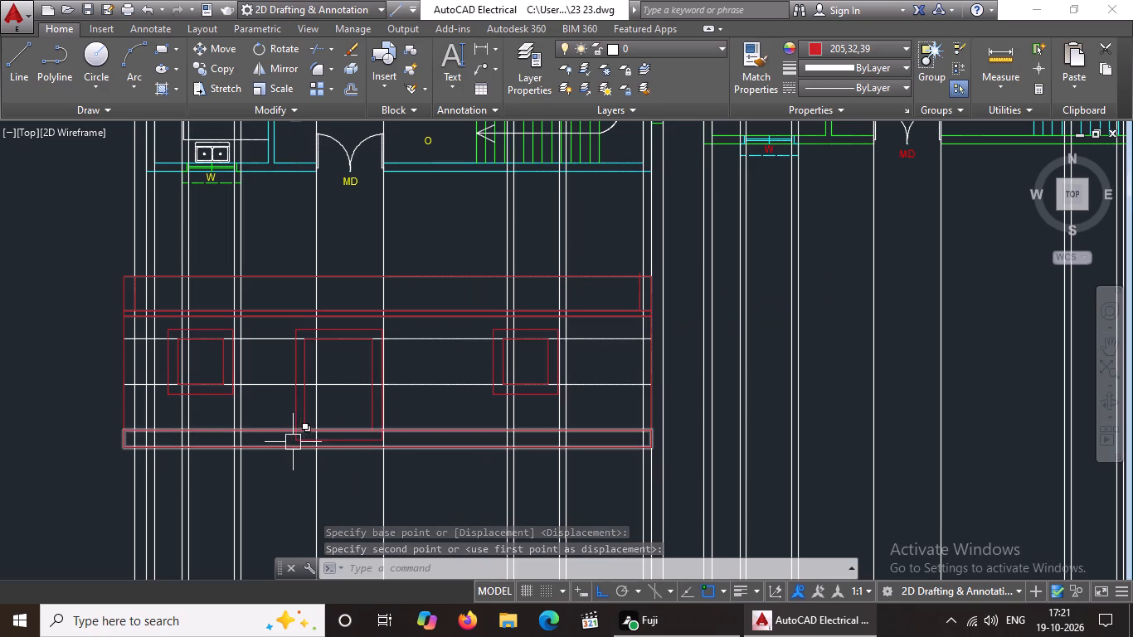
scroll(298, 441, up, 1)
key(Escape)
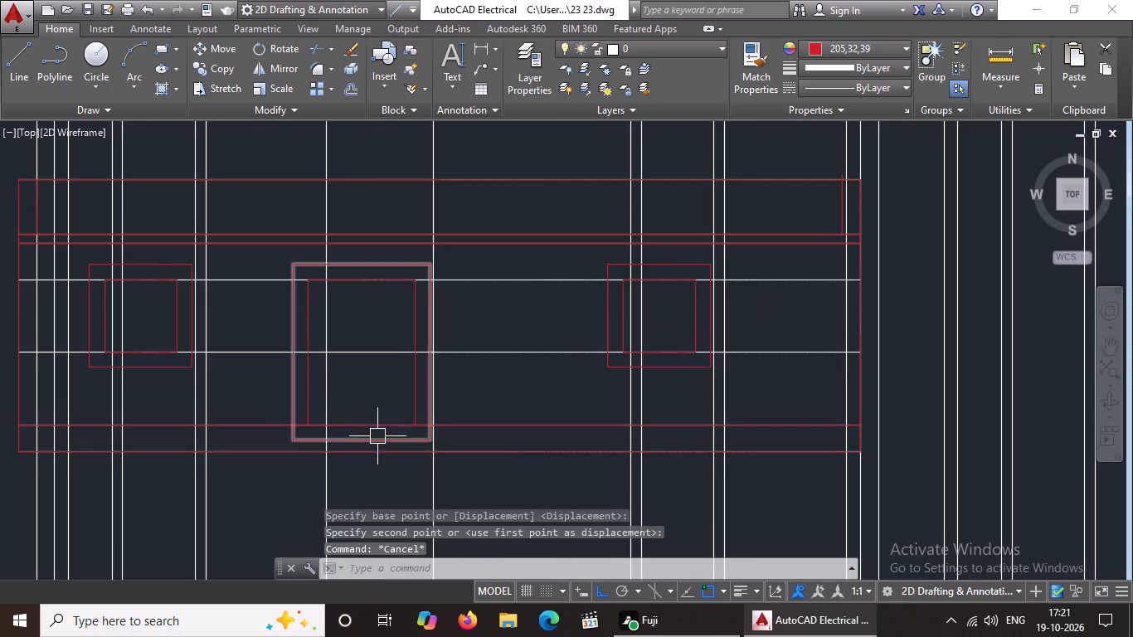
scroll(371, 438, up, 1)
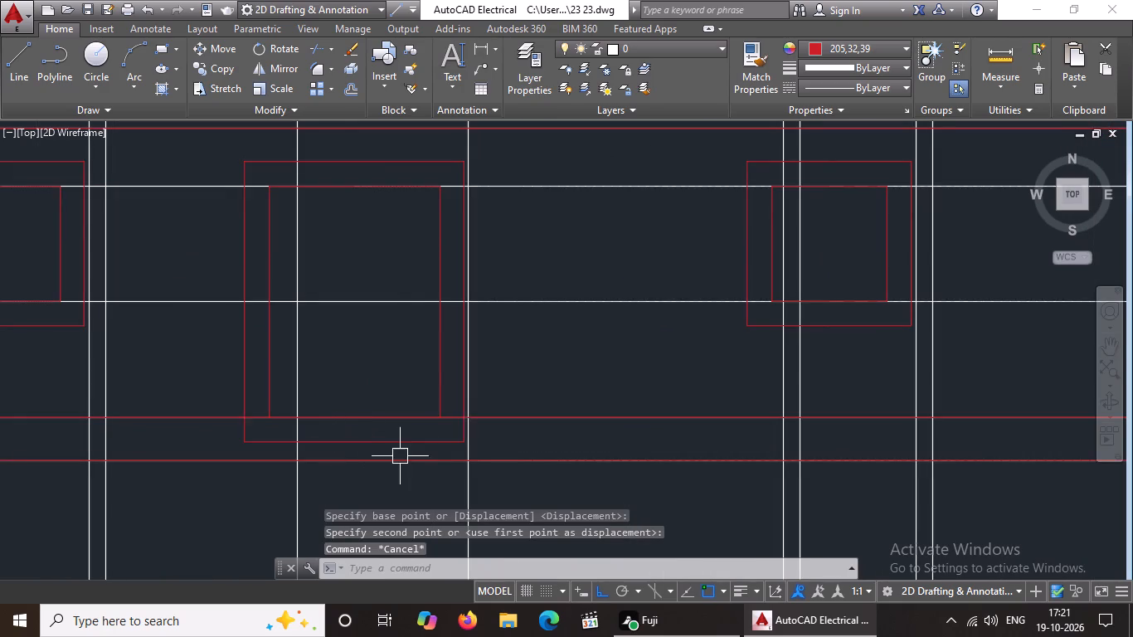
key(Escape)
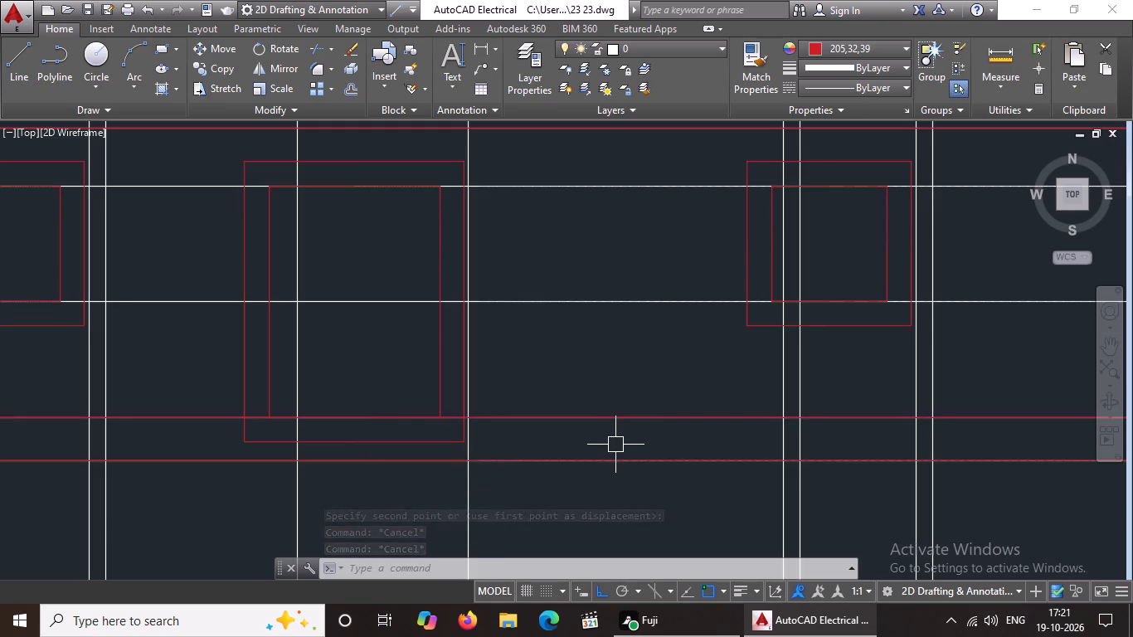
key(Escape)
text(TR)
key(space)
key(space)
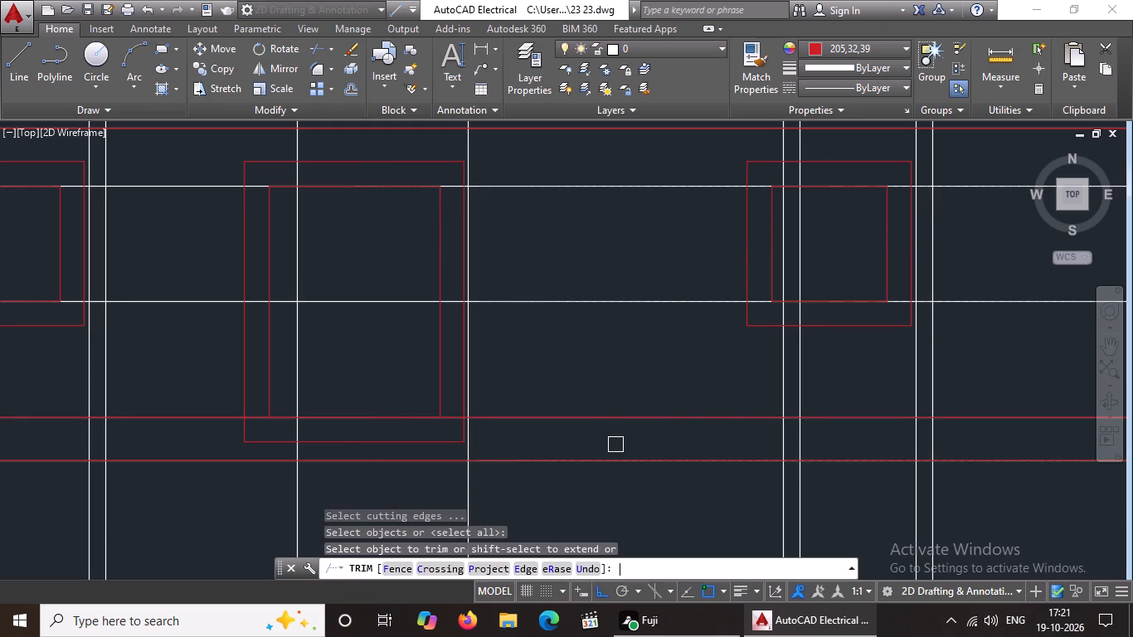
click(245, 432)
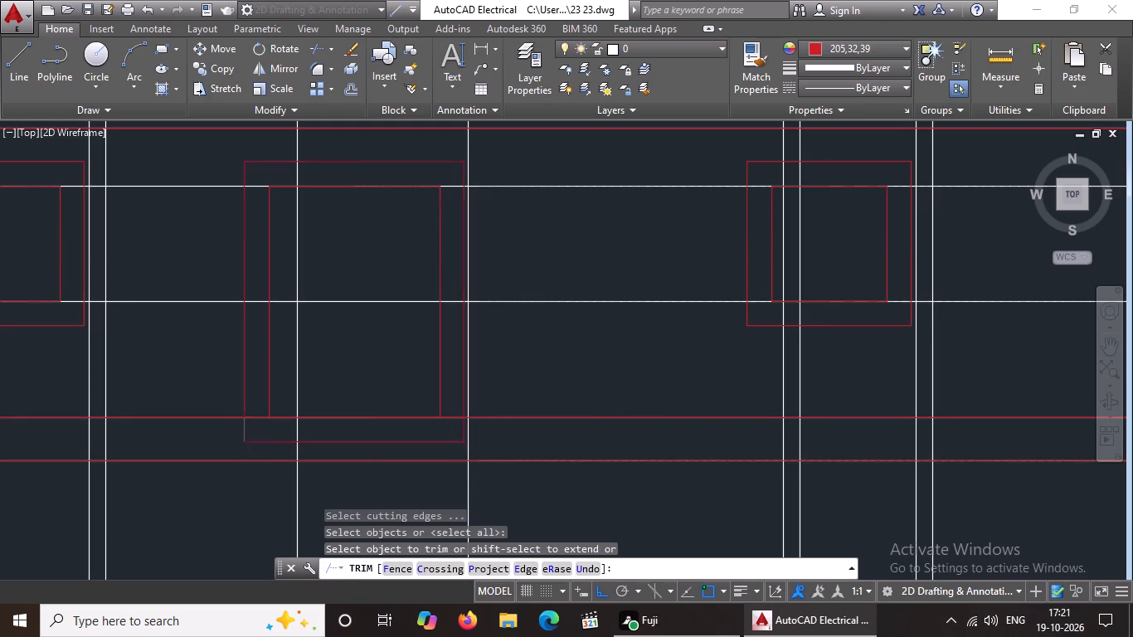
drag(265, 440, 278, 438)
click(339, 444)
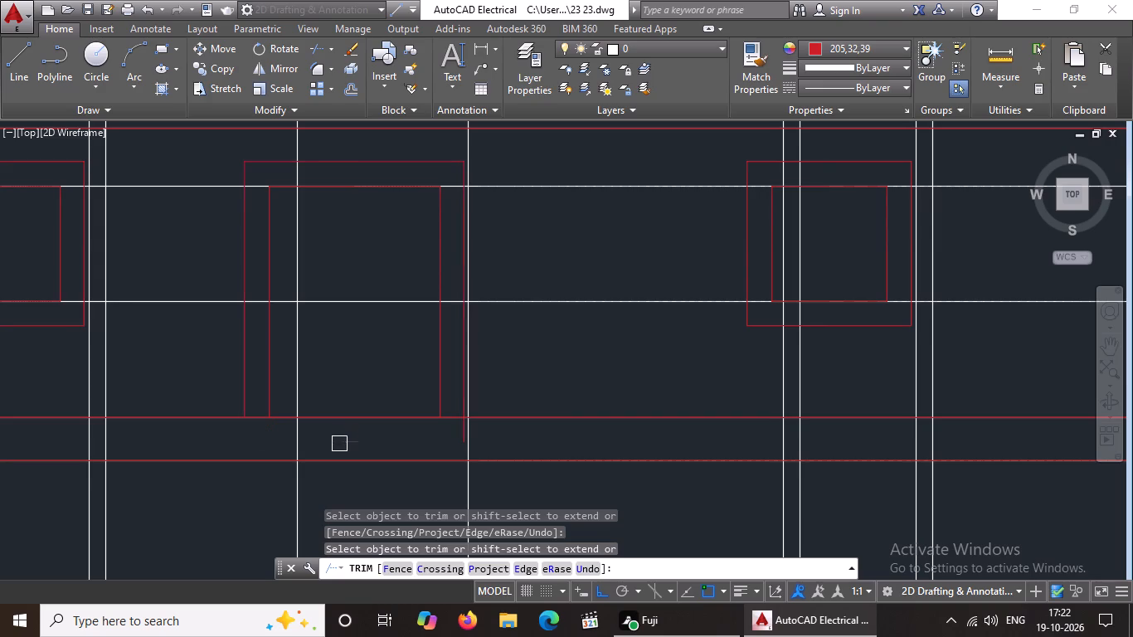
click(458, 430)
key(Escape)
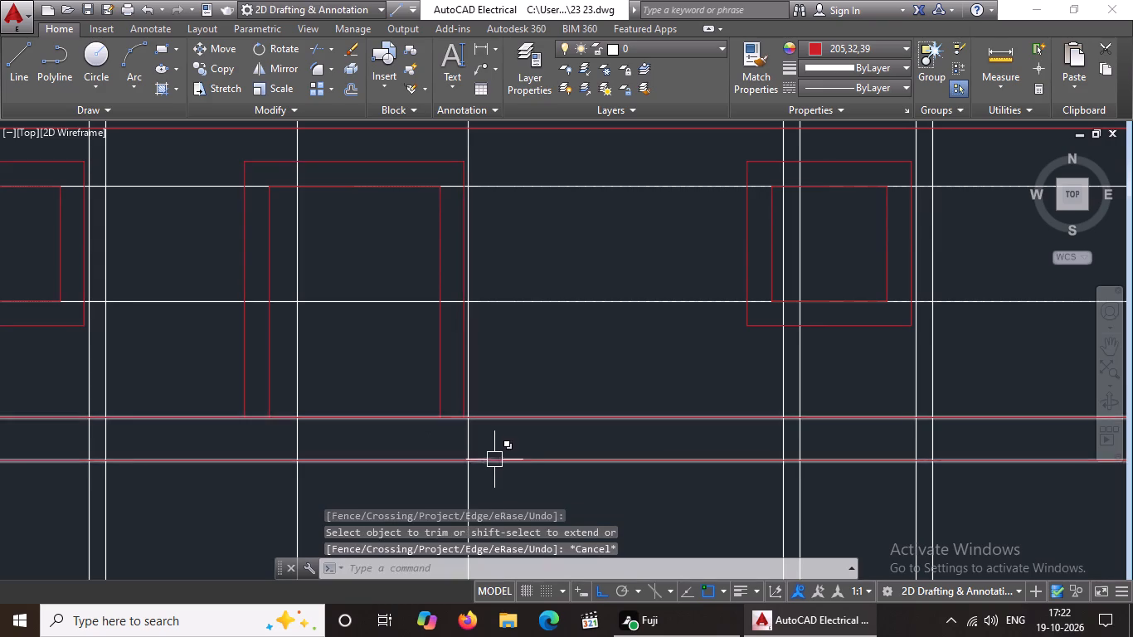
key(Escape)
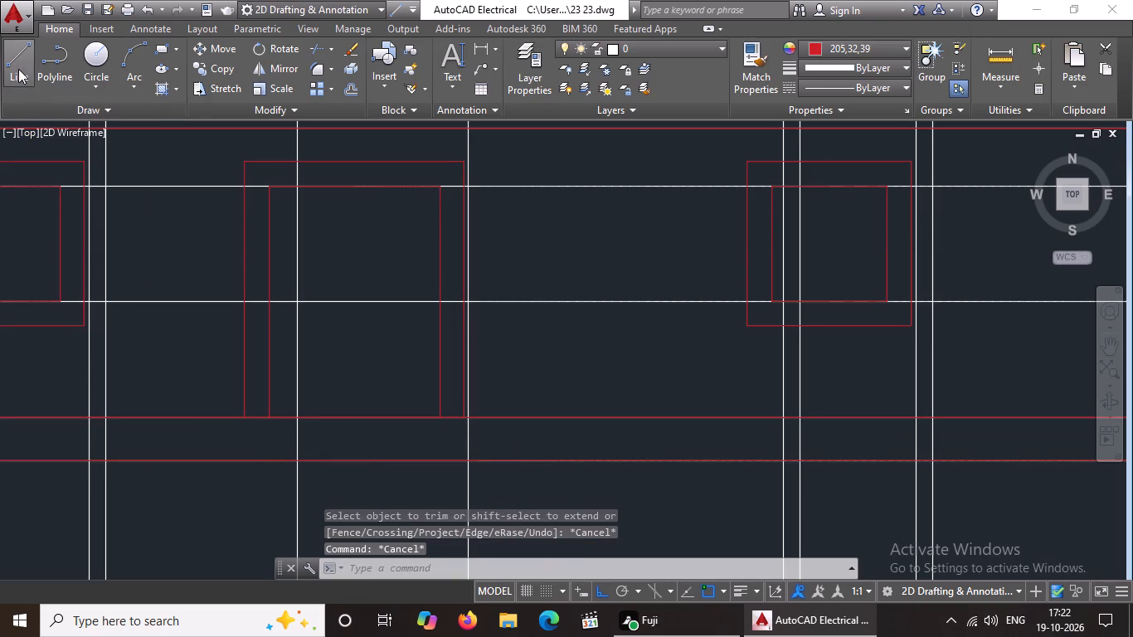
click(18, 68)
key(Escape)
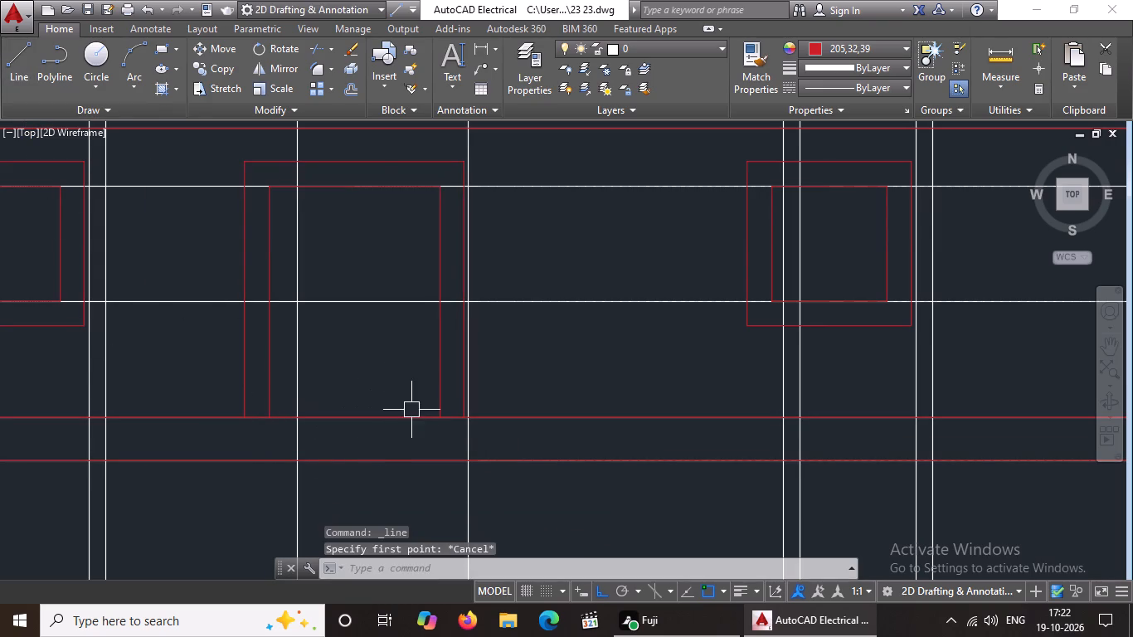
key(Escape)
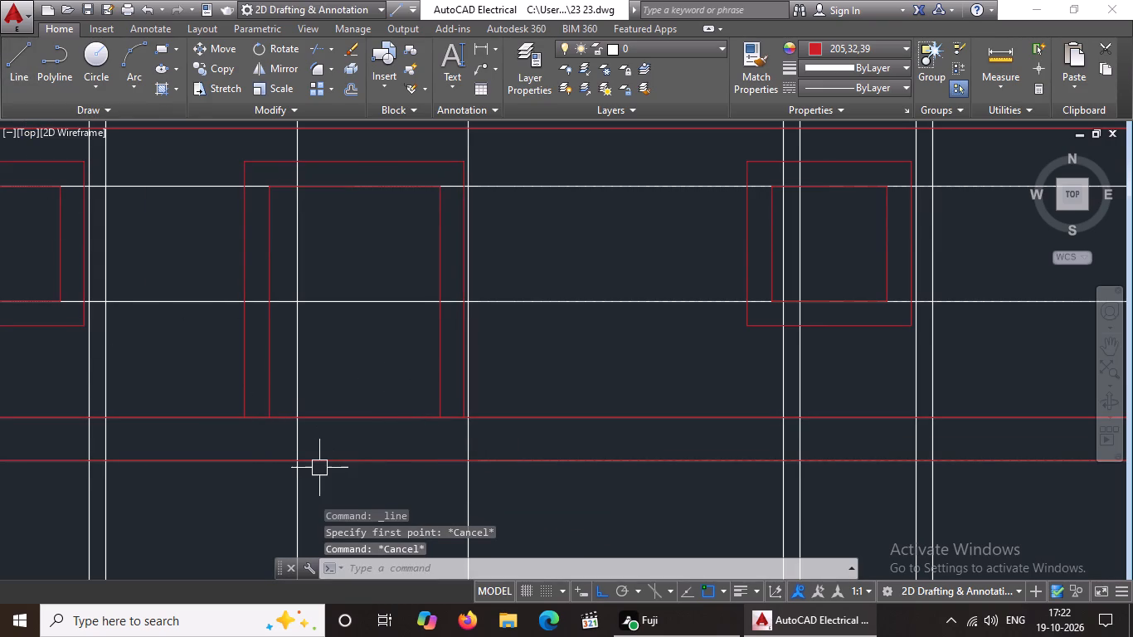
Extend both outer side lines of the door frame down to the bottom line of the lowest red band.
text(EX)
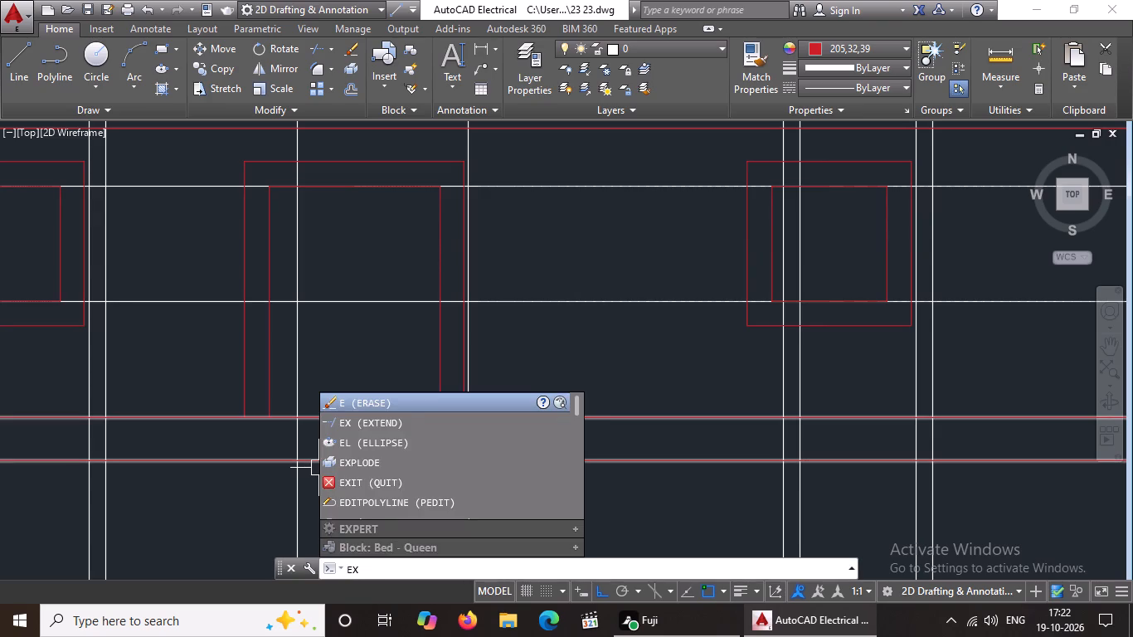
key(space)
key(space)
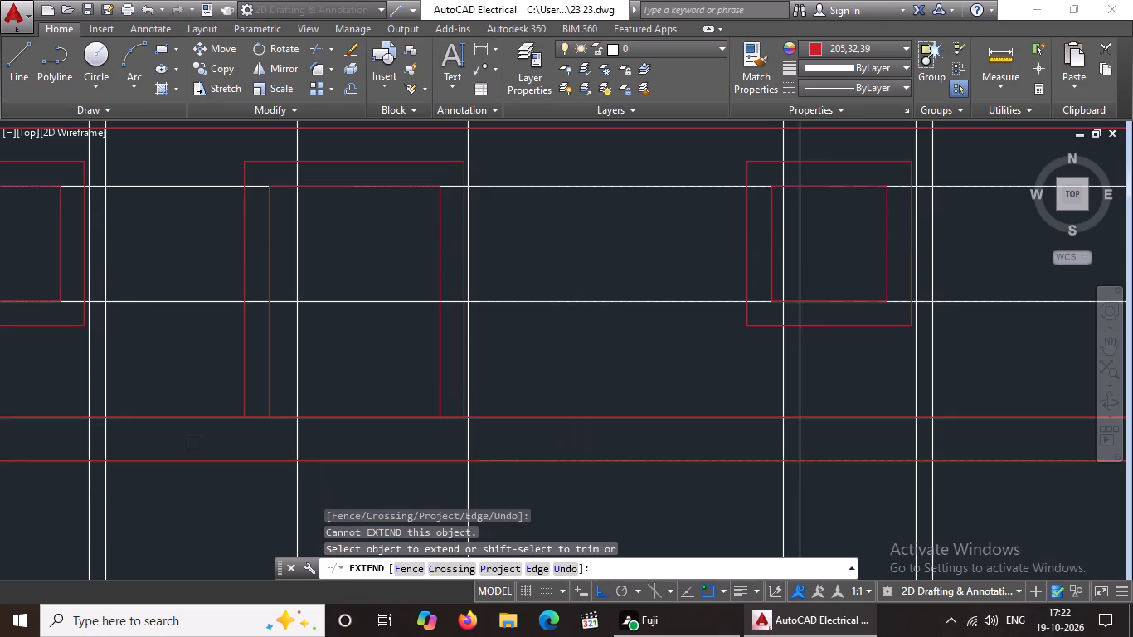
click(241, 399)
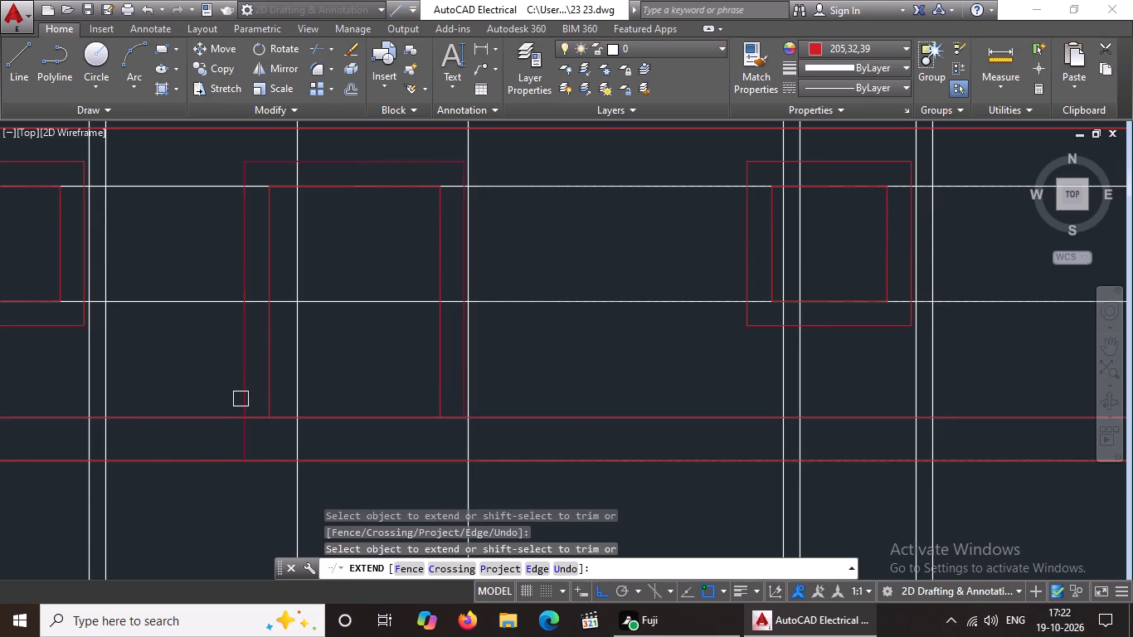
click(463, 399)
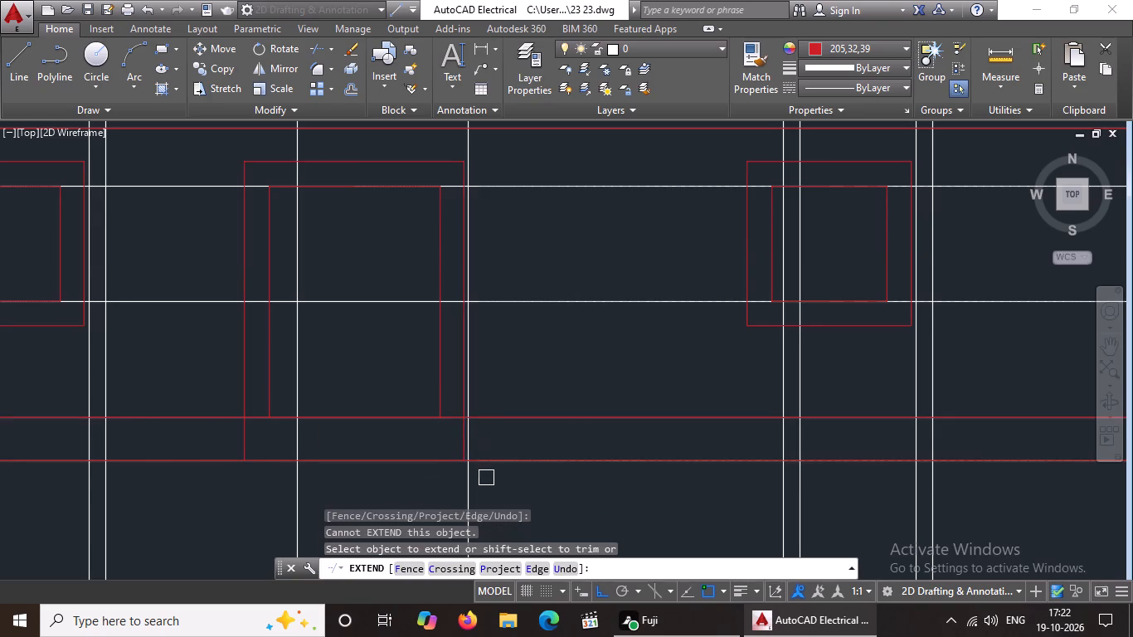
key(Escape)
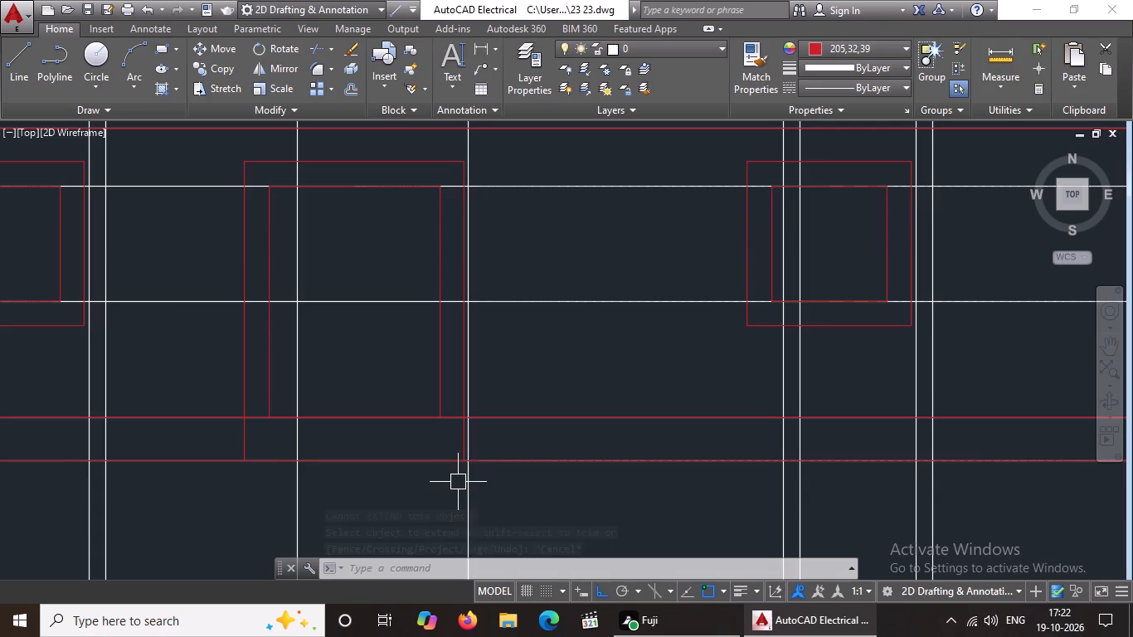
key(Escape)
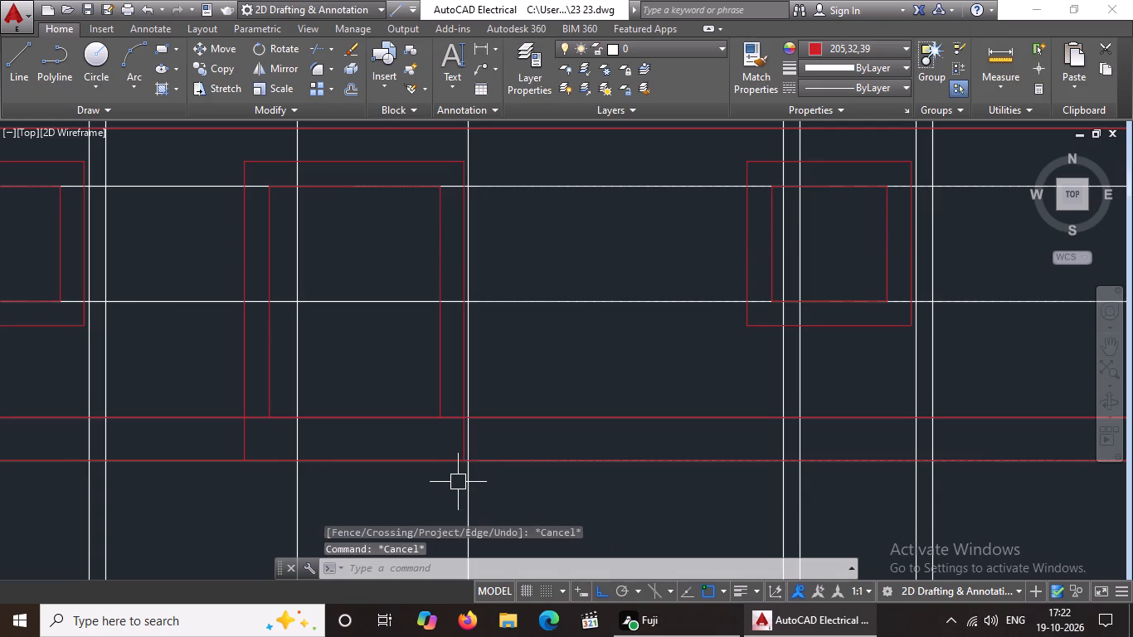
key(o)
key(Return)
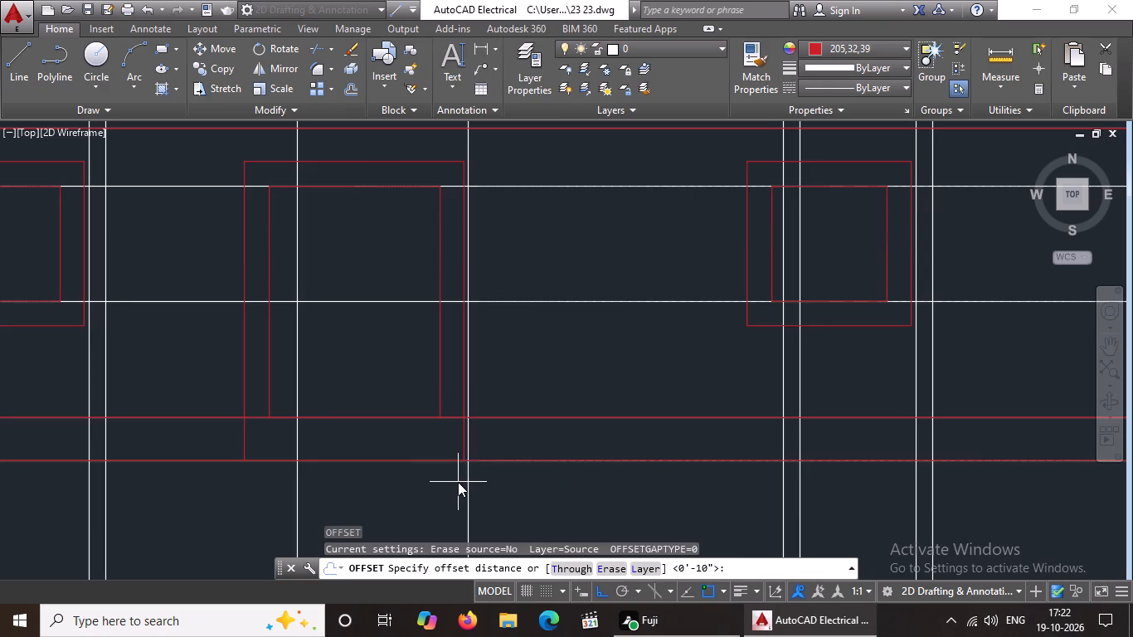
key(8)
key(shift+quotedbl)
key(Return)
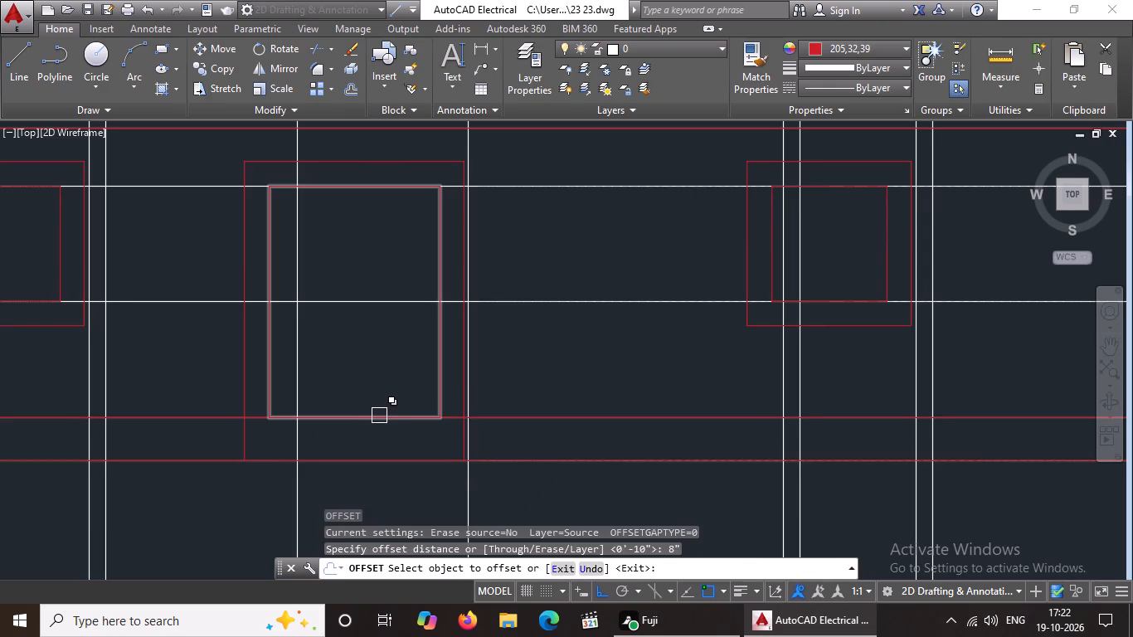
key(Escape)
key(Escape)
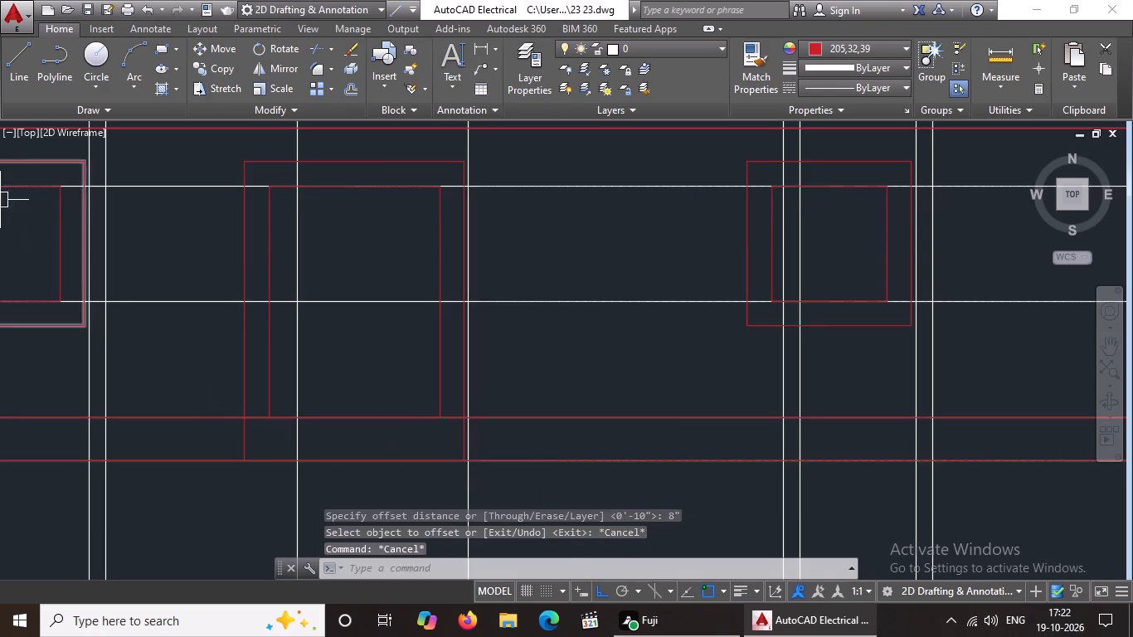
Draw a horizontal line between the door frame's outer sides, along the upper line of the lowest red band.
key(Escape)
click(16, 66)
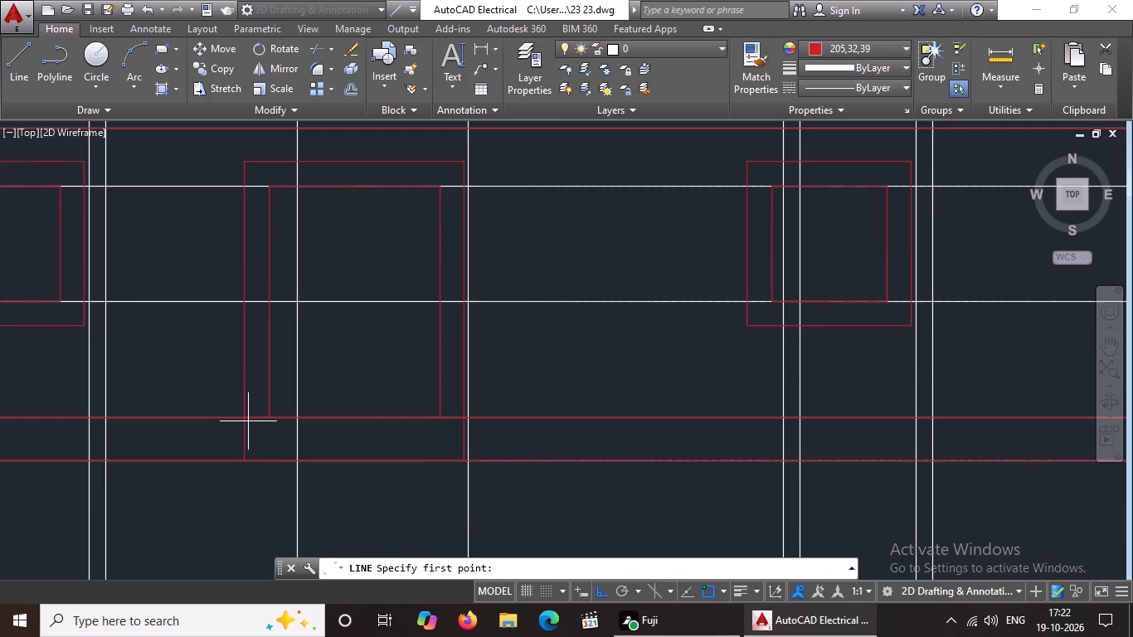
click(242, 413)
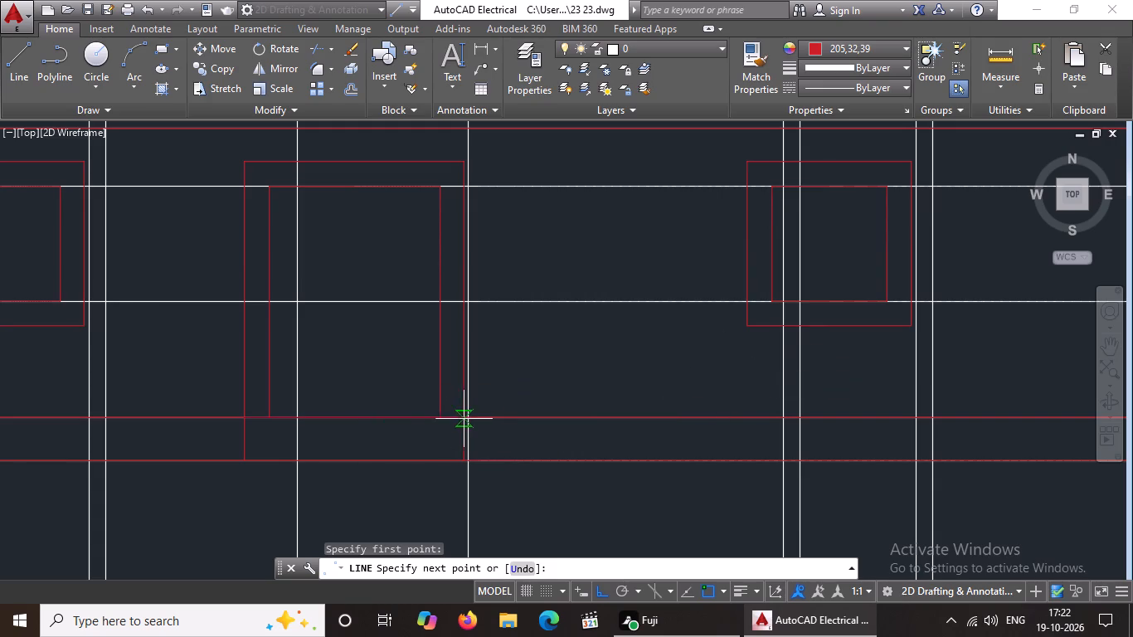
click(462, 424)
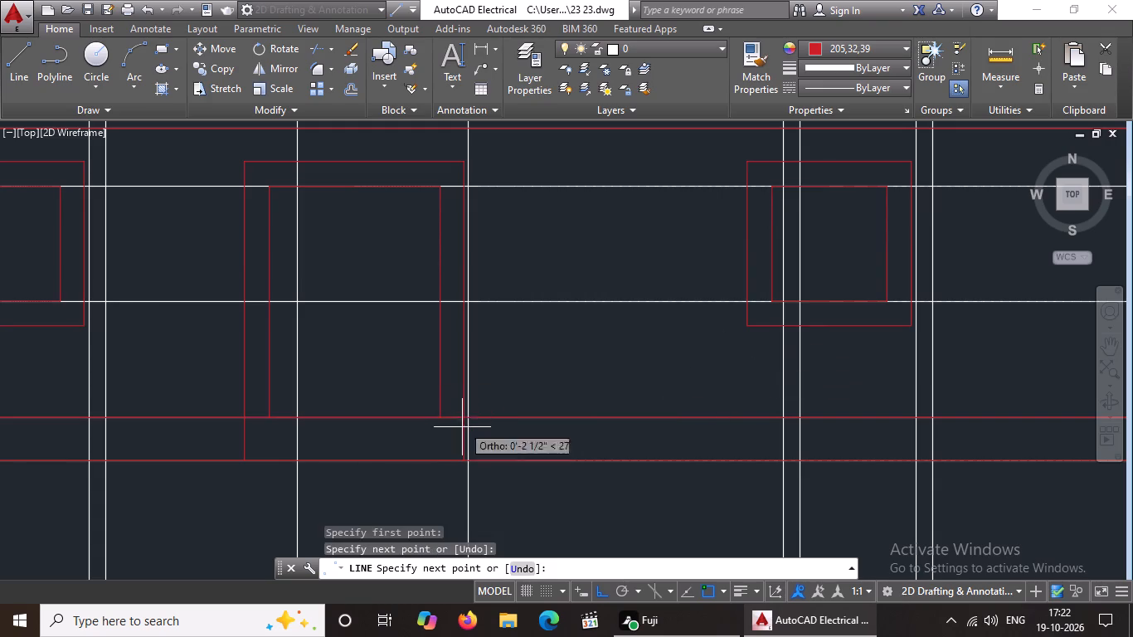
key(Escape)
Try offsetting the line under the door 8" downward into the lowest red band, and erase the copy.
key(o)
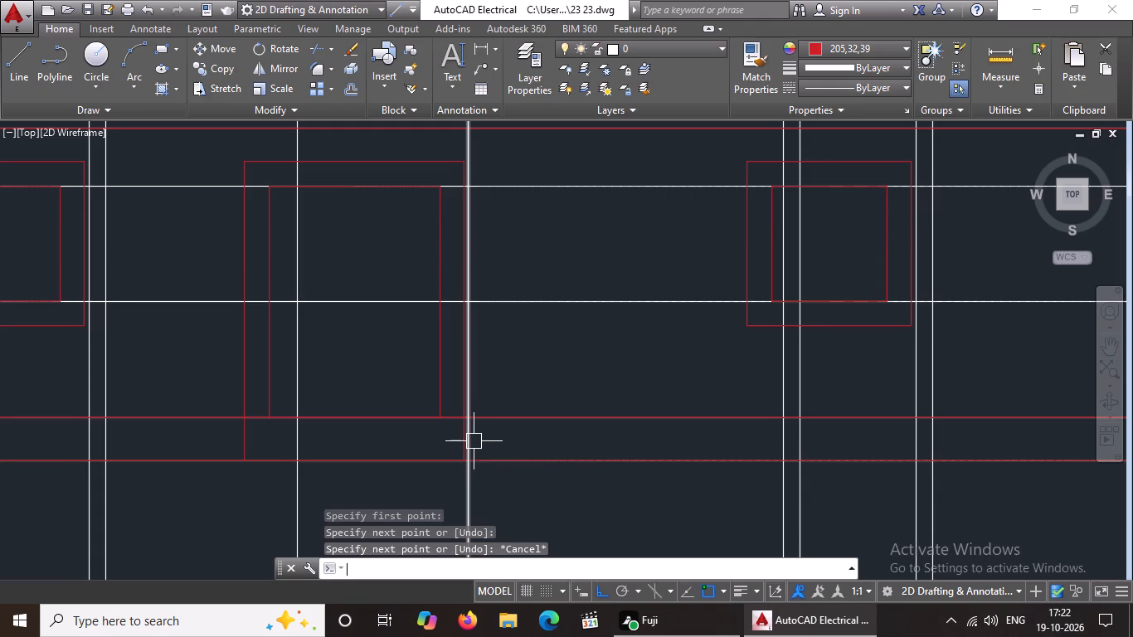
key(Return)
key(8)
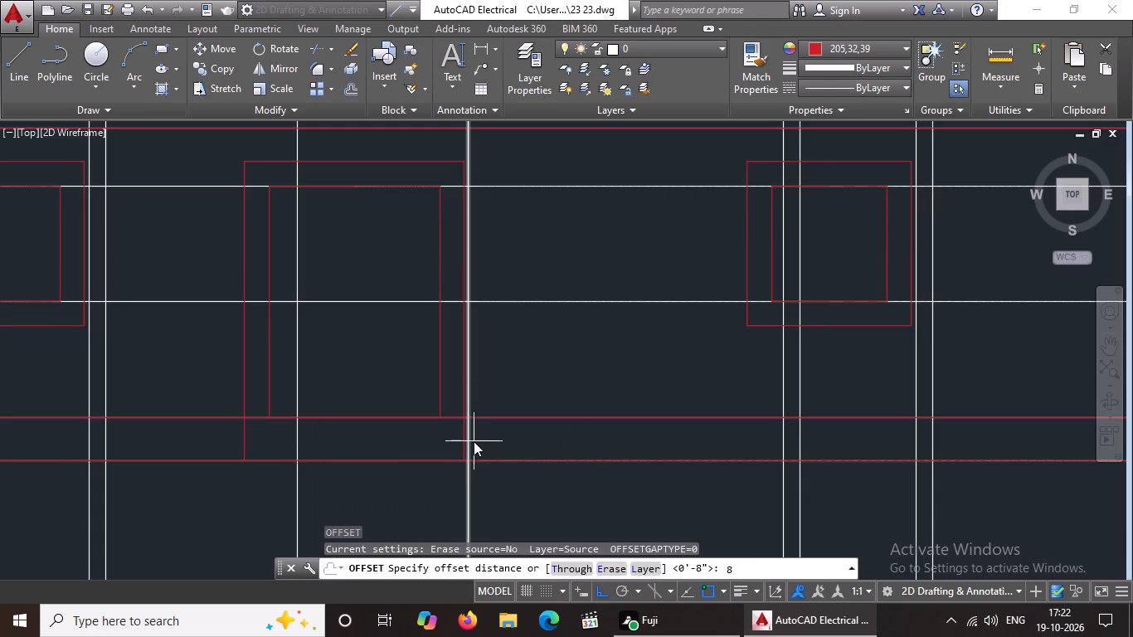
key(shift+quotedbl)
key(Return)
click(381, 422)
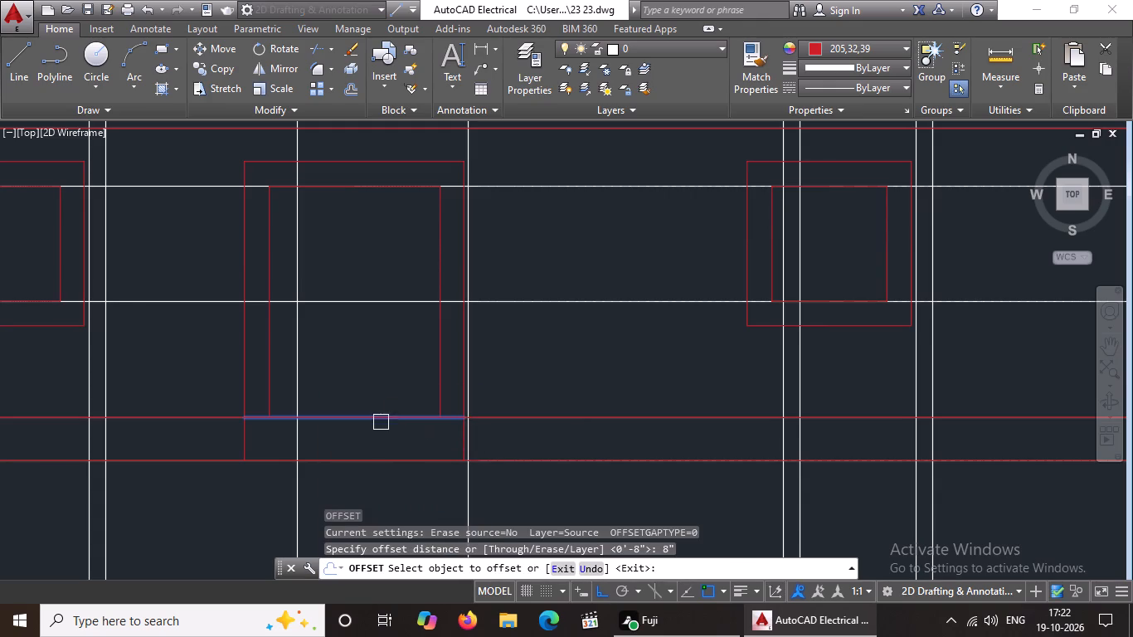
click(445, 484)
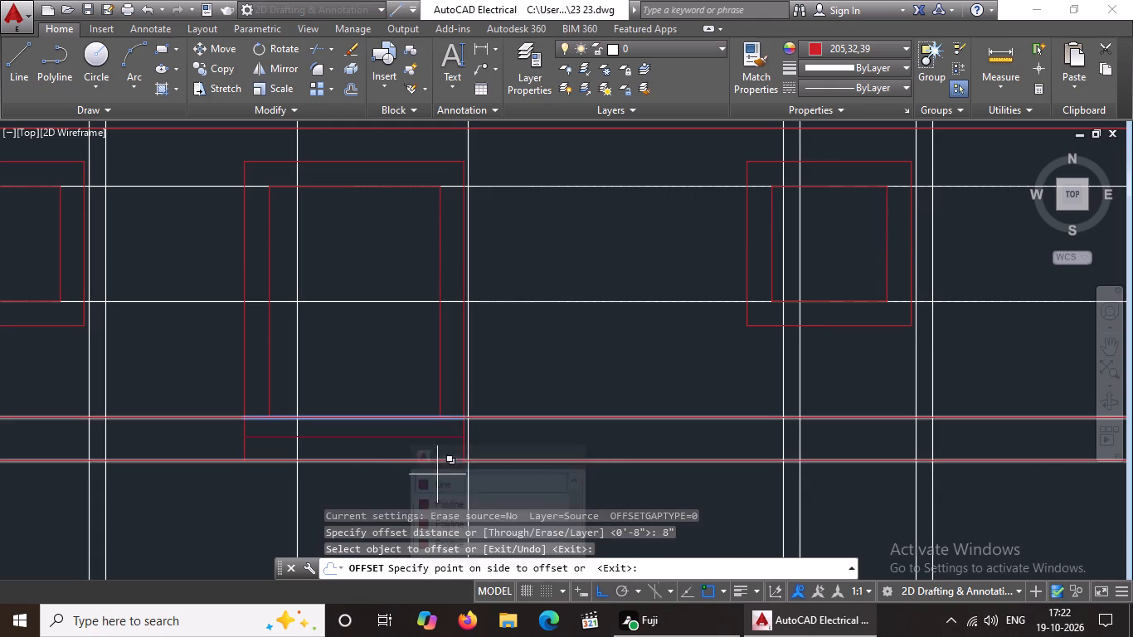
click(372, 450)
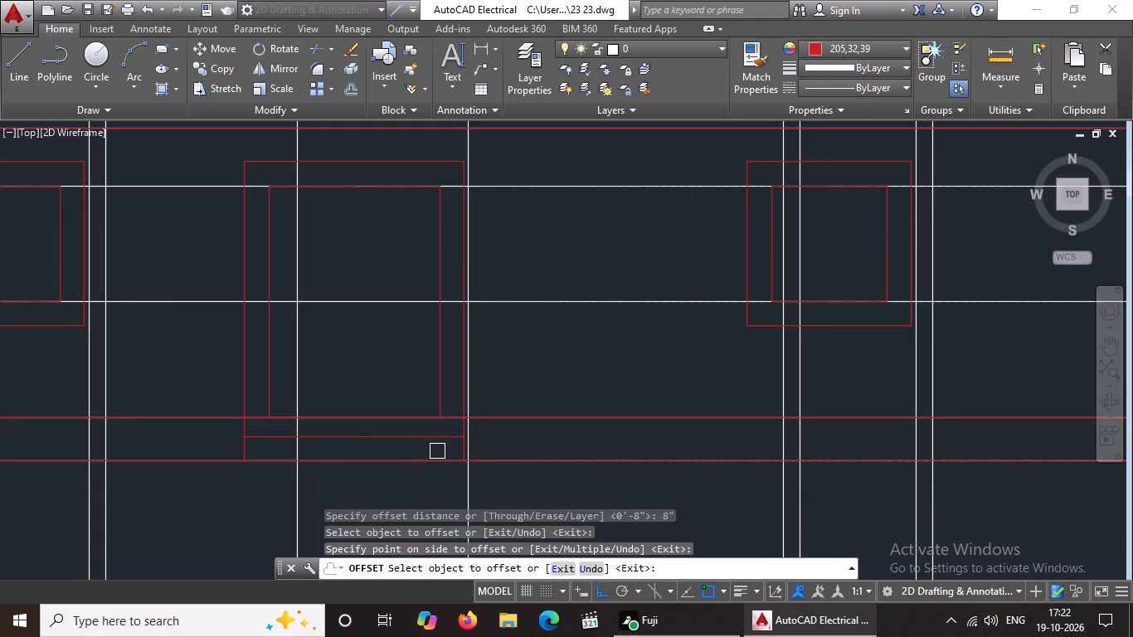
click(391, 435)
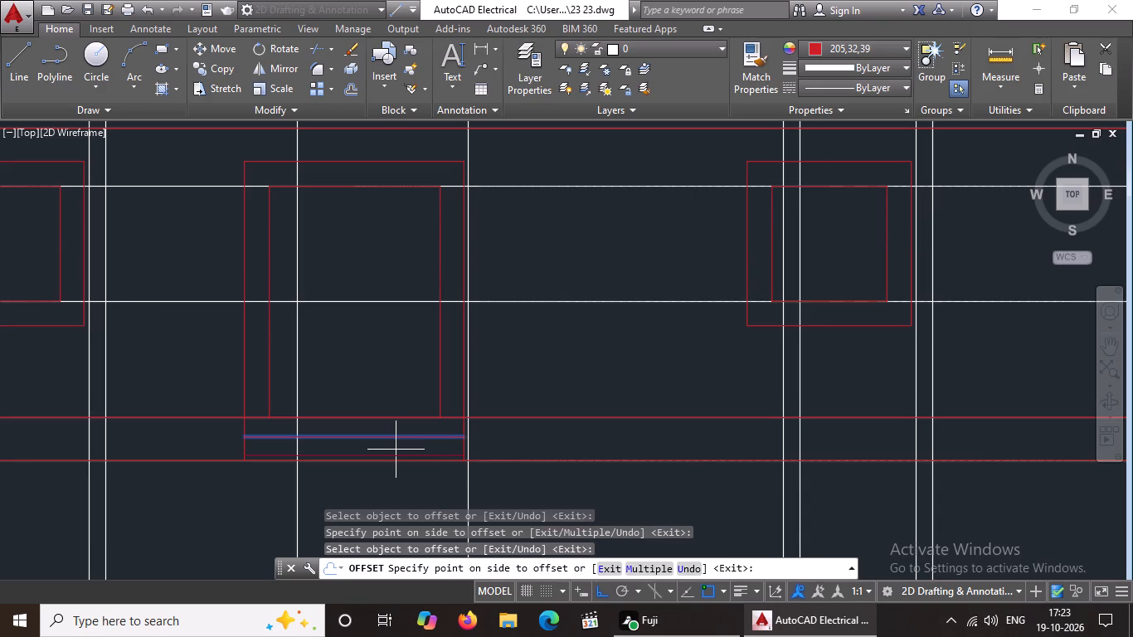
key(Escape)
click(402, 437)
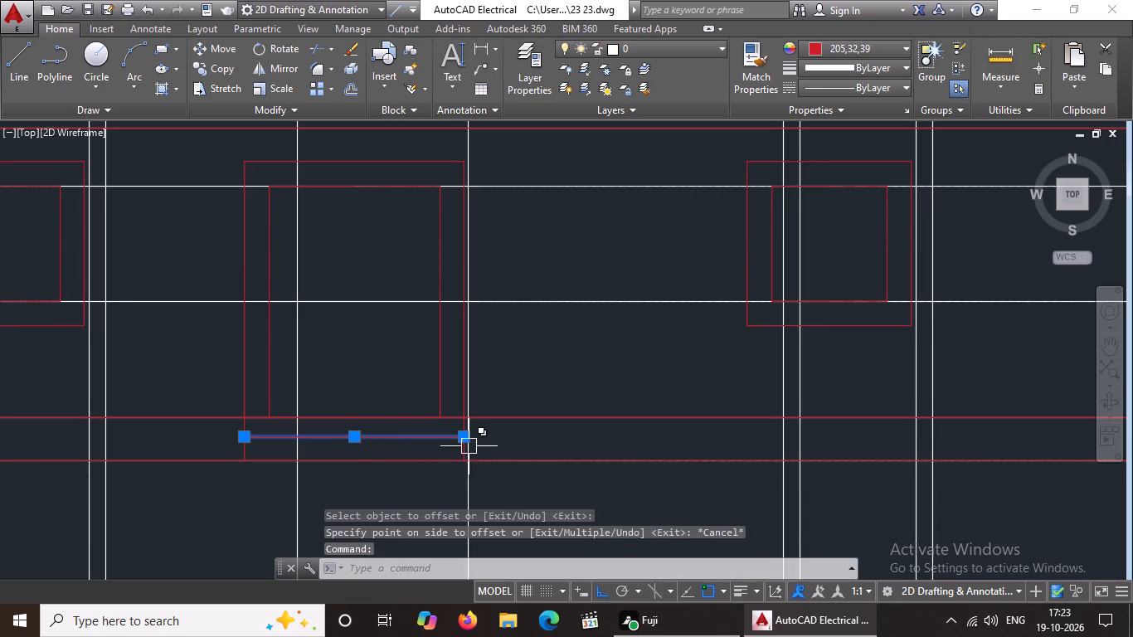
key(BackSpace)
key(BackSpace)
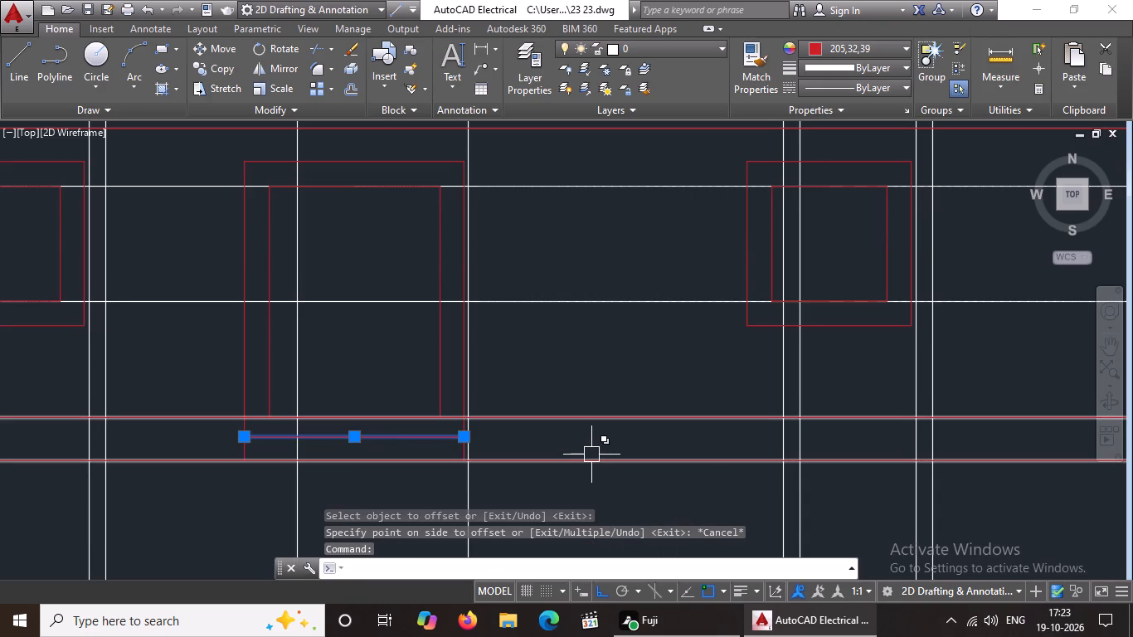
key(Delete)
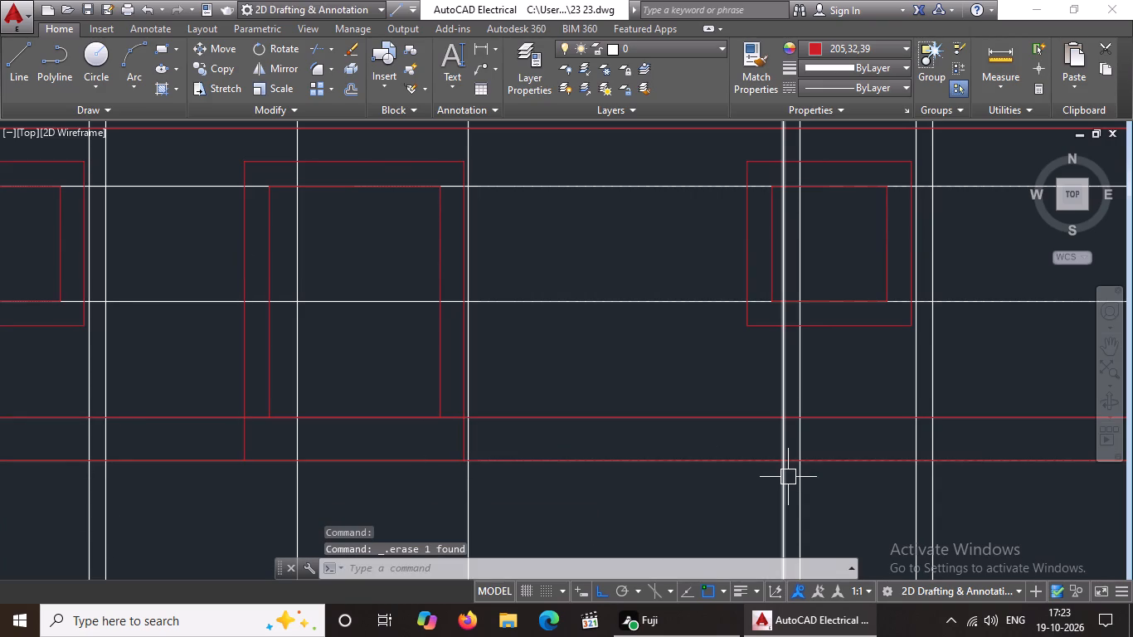
Offset the line under the door 9" downward to form a step within the lowest red band.
key(o)
key(Return)
key(9)
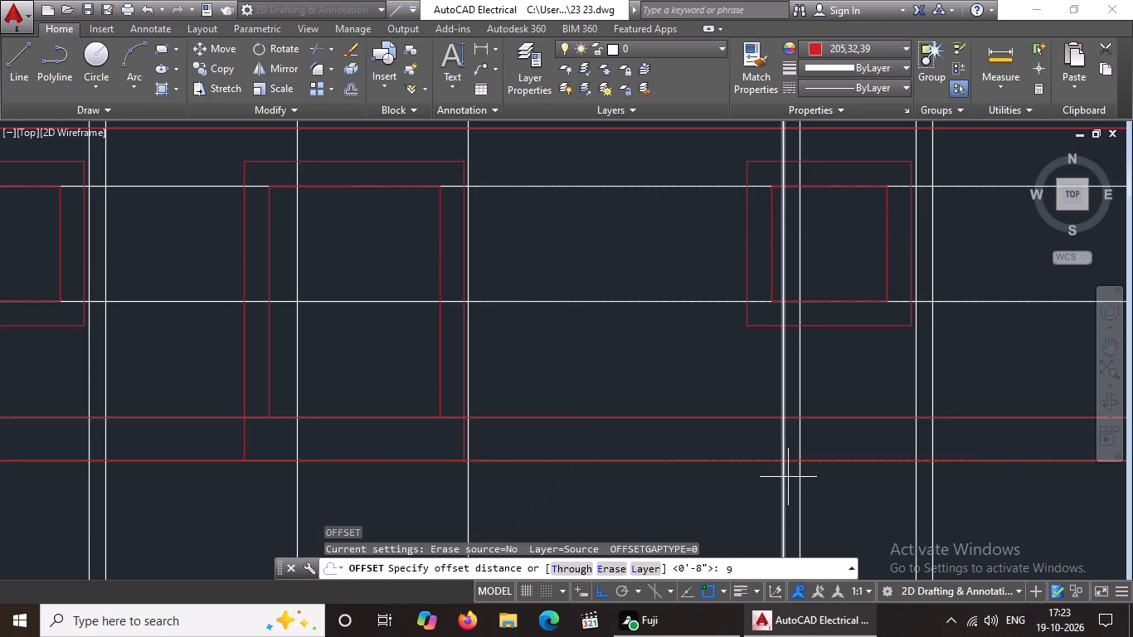
key(shift+quotedbl)
key(Return)
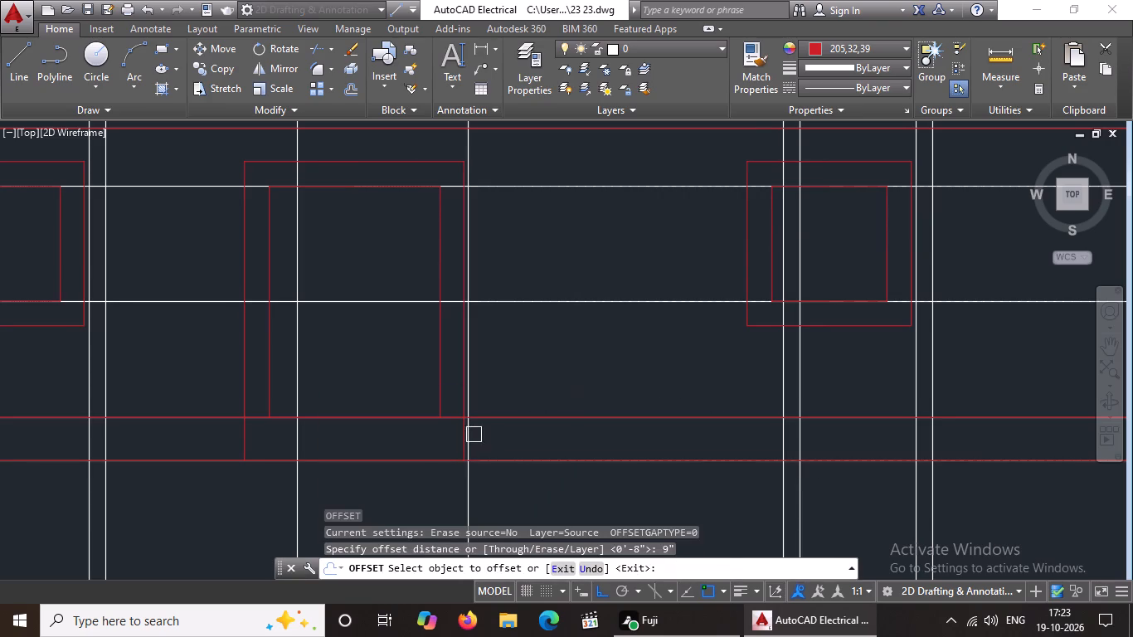
click(390, 417)
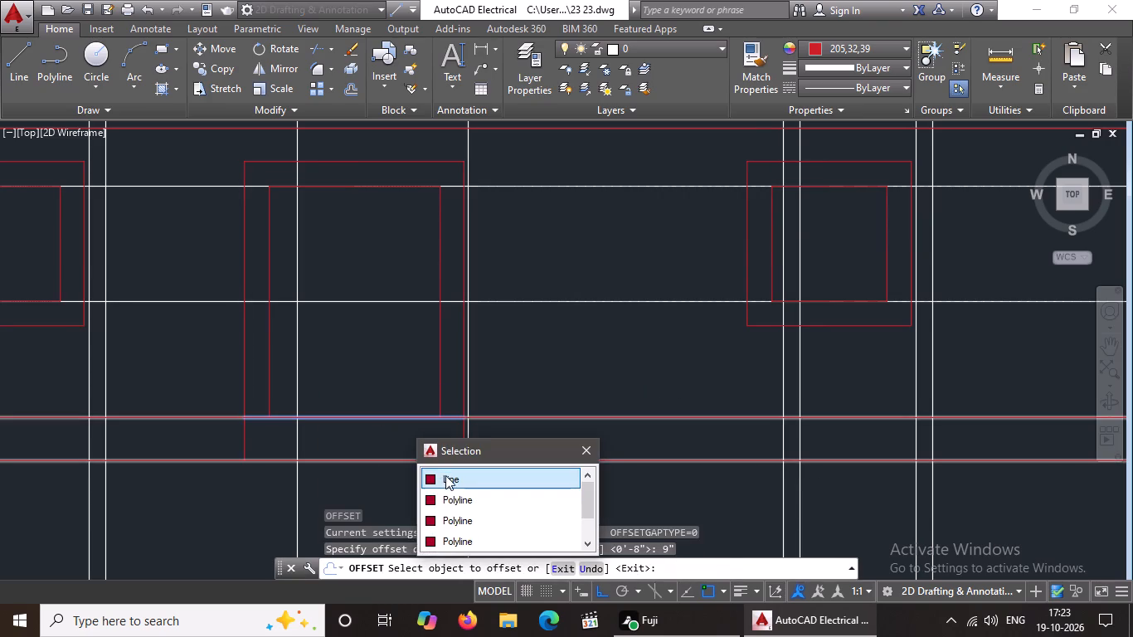
click(446, 474)
click(378, 447)
key(Escape)
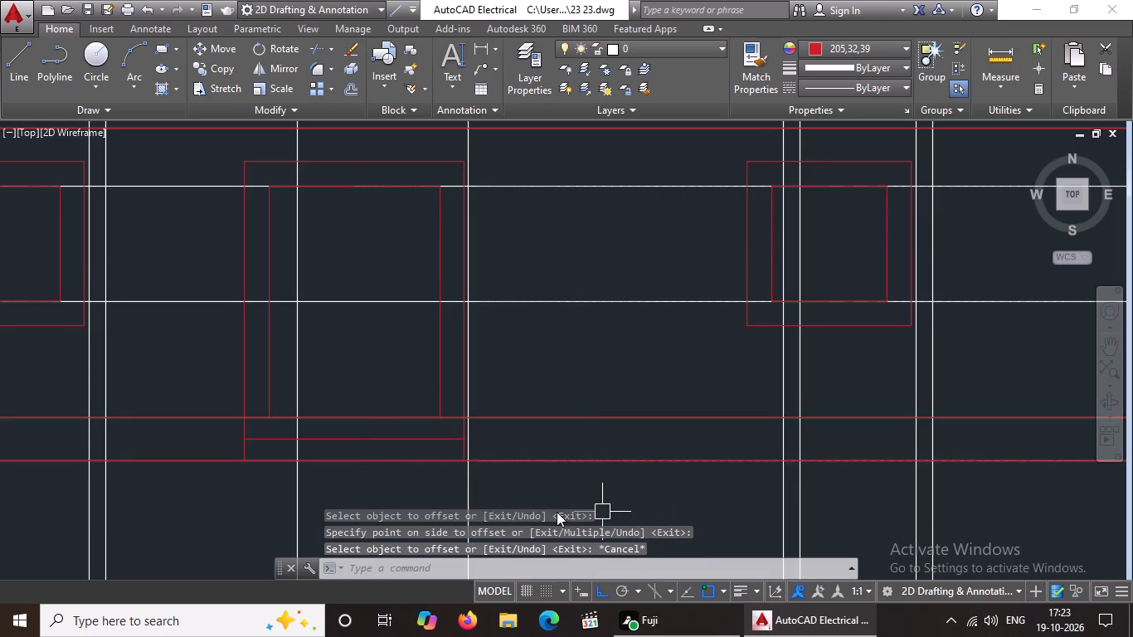
Draw a vertical centre line in the west window, from the inner rectangle's top midpoint to its bottom midpoint.
scroll(423, 357, down, 1)
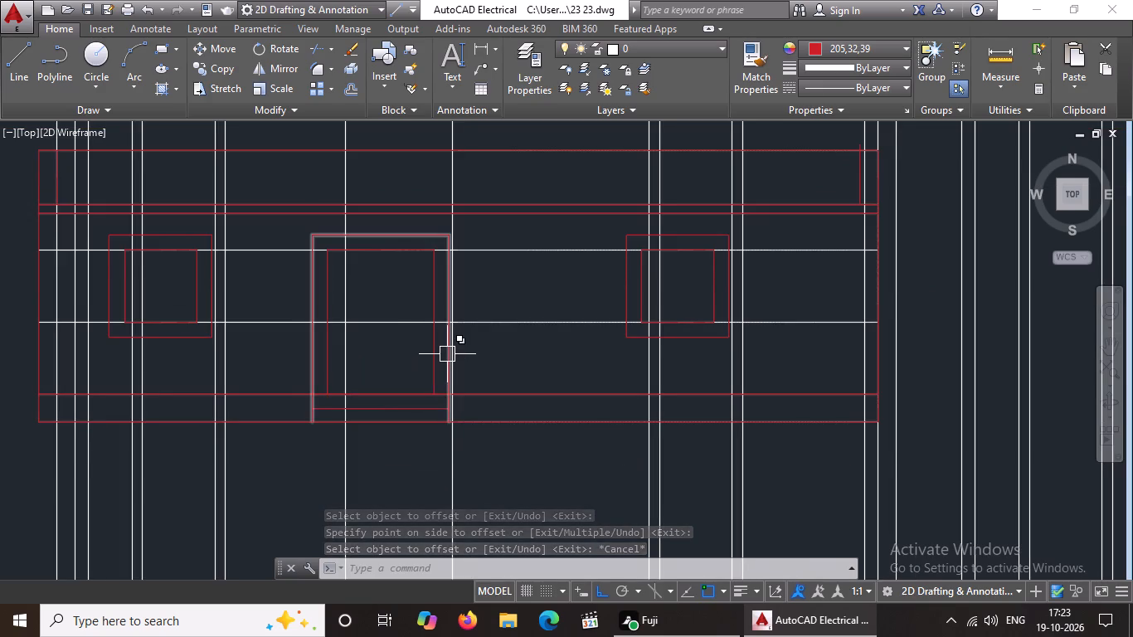
scroll(447, 354, up, 1)
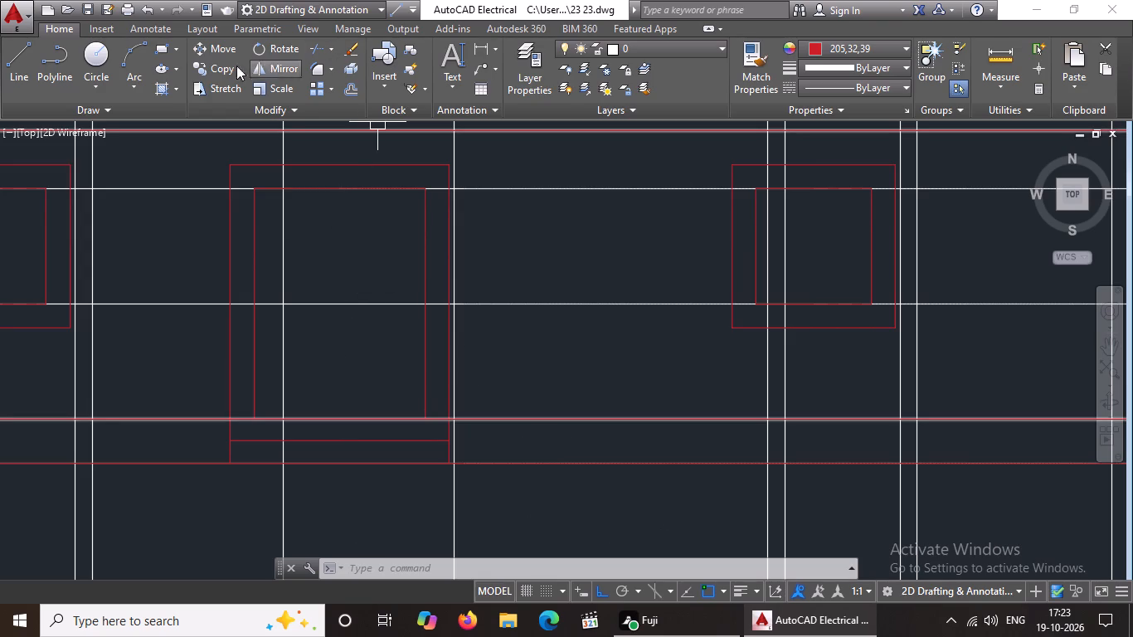
click(20, 59)
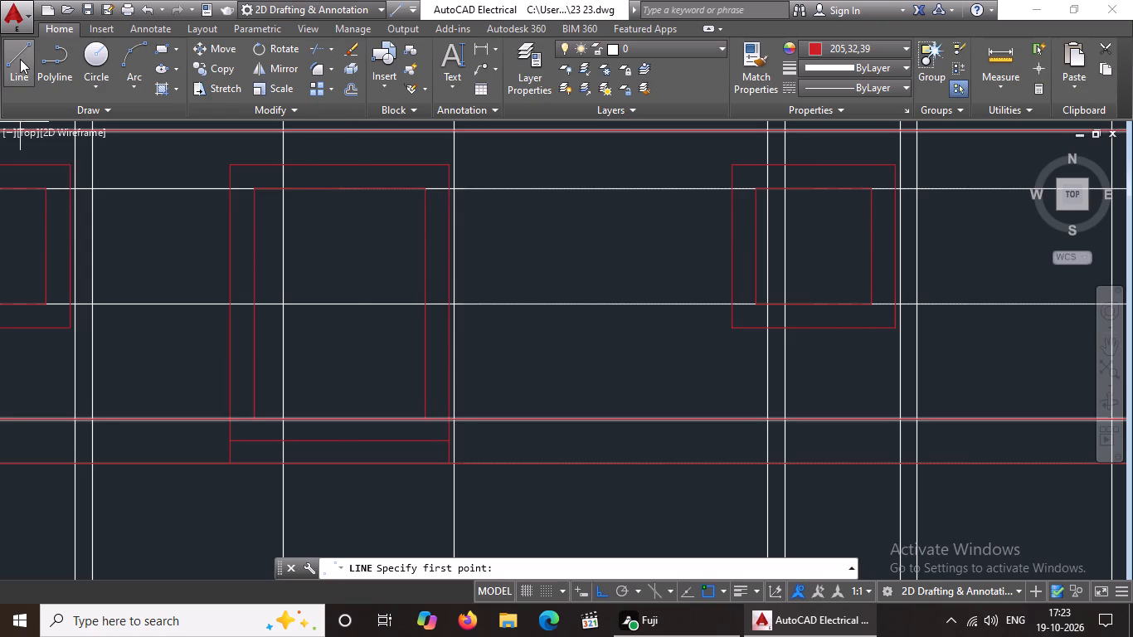
scroll(317, 261, down, 2)
scroll(190, 249, up, 3)
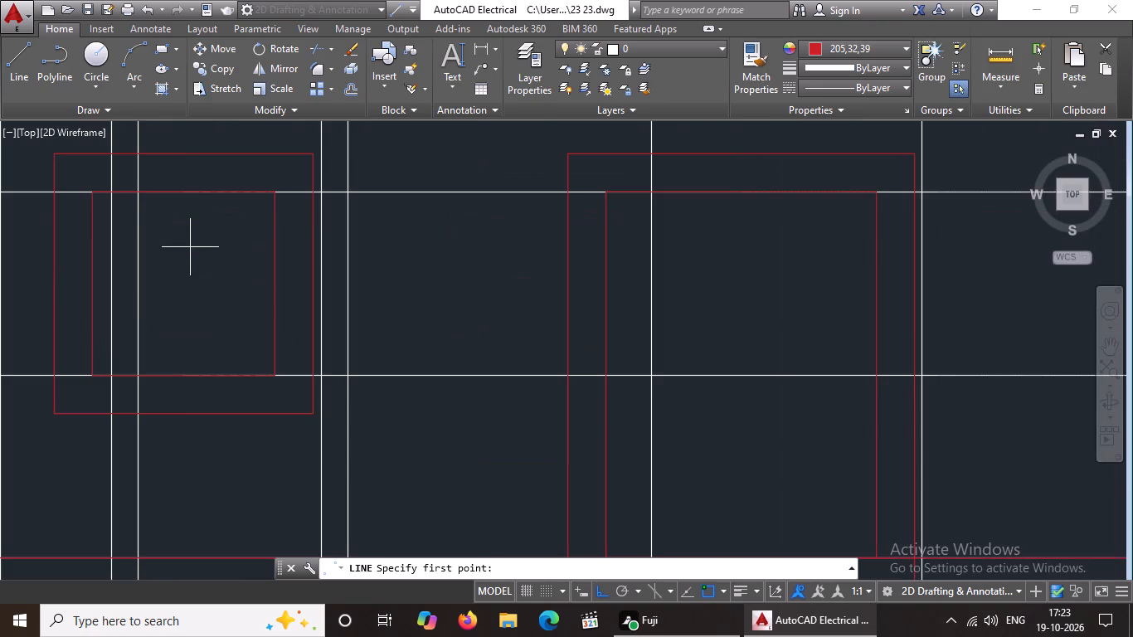
click(189, 192)
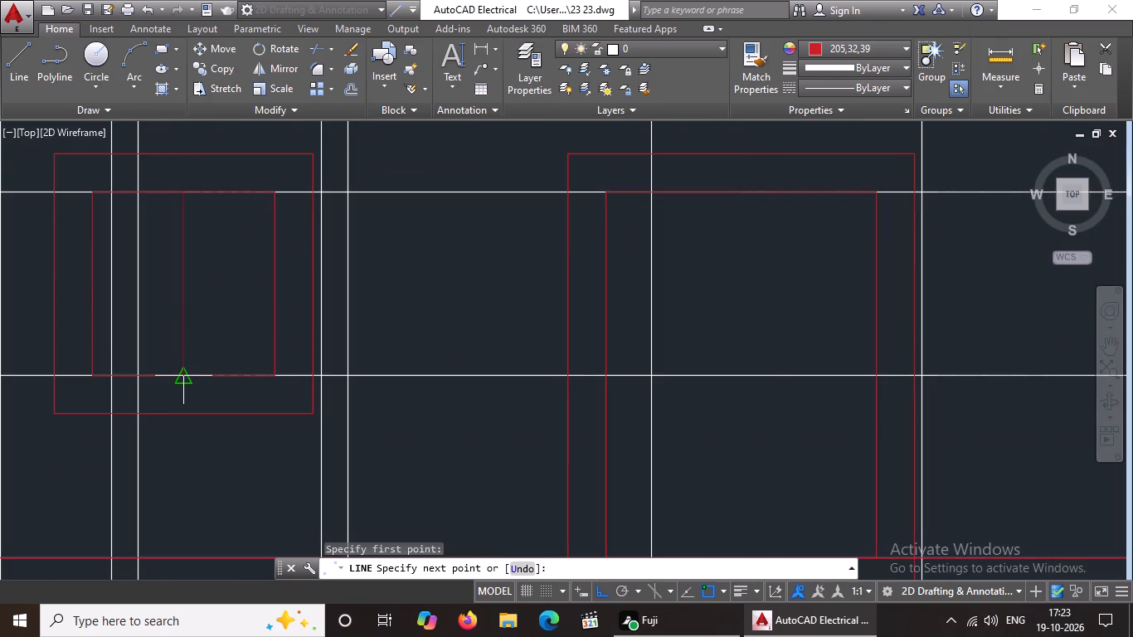
click(183, 376)
key(Escape)
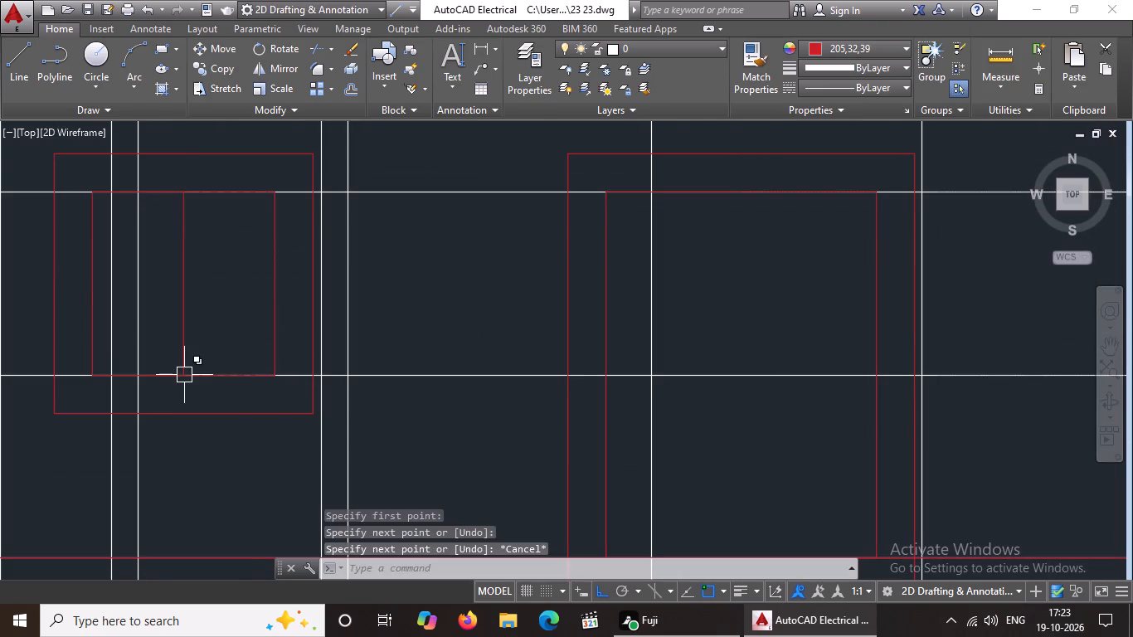
Draw a vertical centre line in the east window, from the inner rectangle's top midpoint to its bottom midpoint.
scroll(195, 372, down, 2)
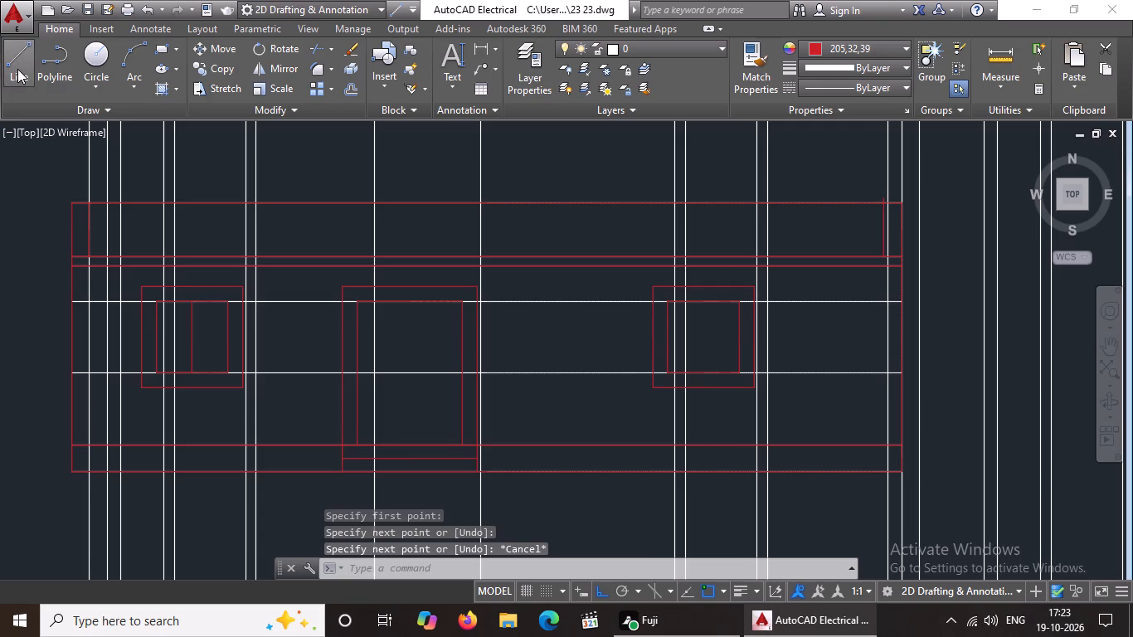
click(18, 67)
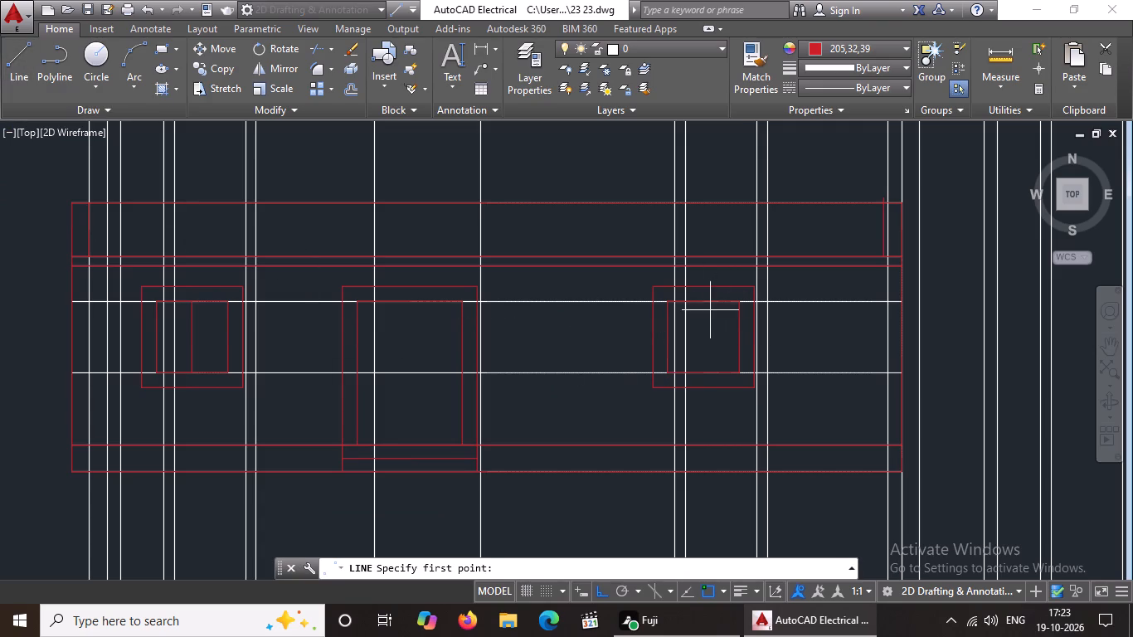
click(703, 301)
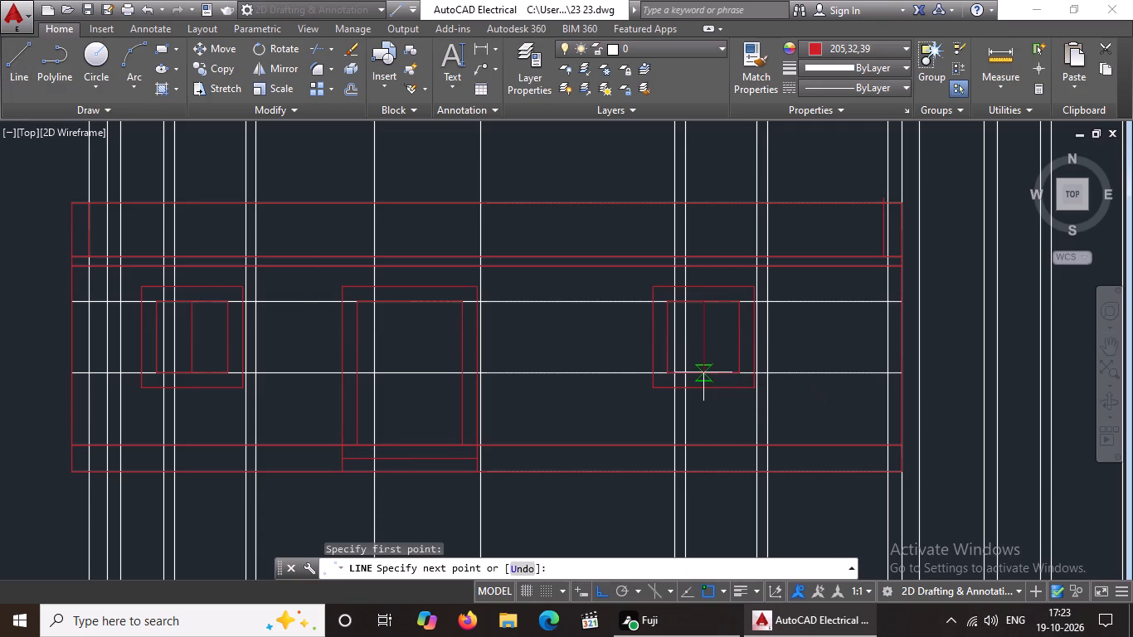
click(703, 372)
key(Escape)
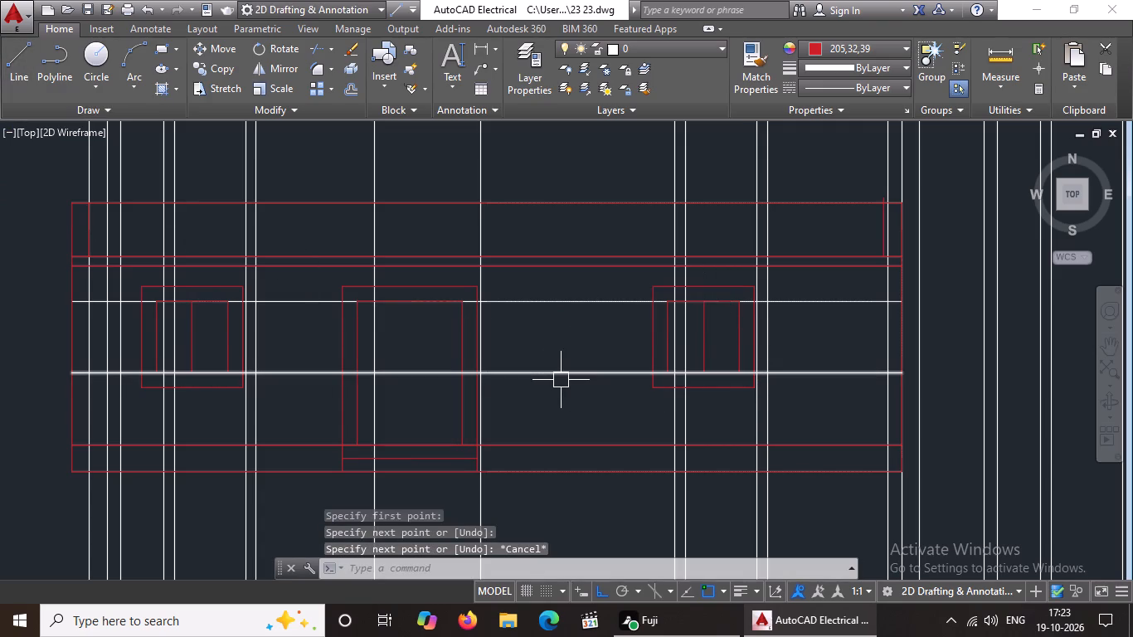
key(Escape)
Erase the three westernmost vertical construction lines running down beside the ground floor plan's west wall.
scroll(556, 382, down, 3)
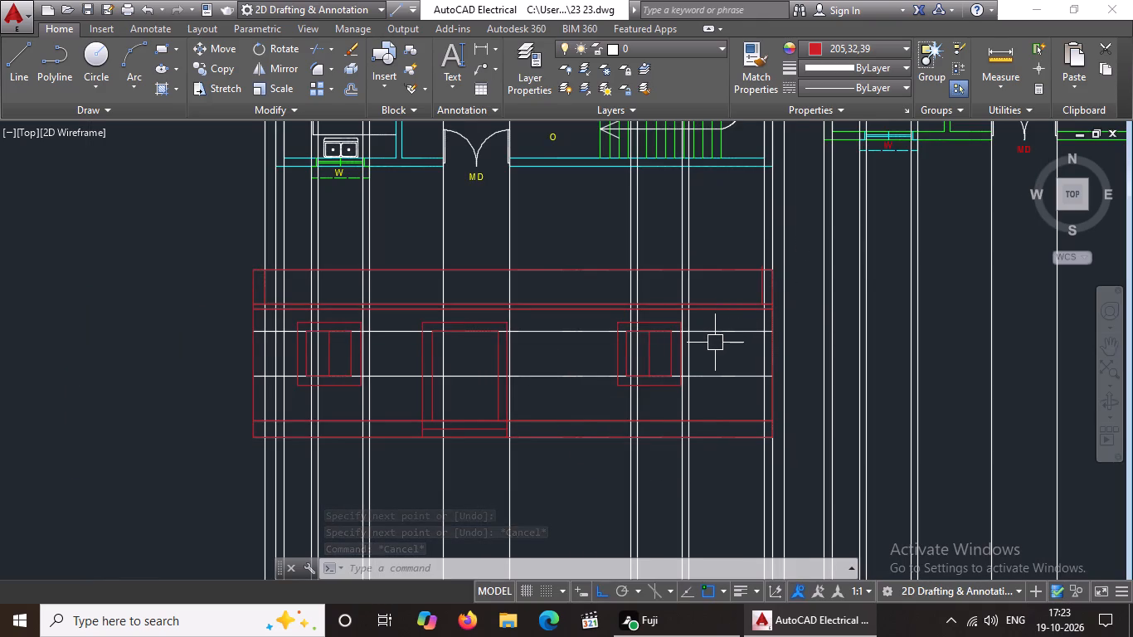
scroll(712, 345, down, 2)
middle_drag(710, 362, 621, 391)
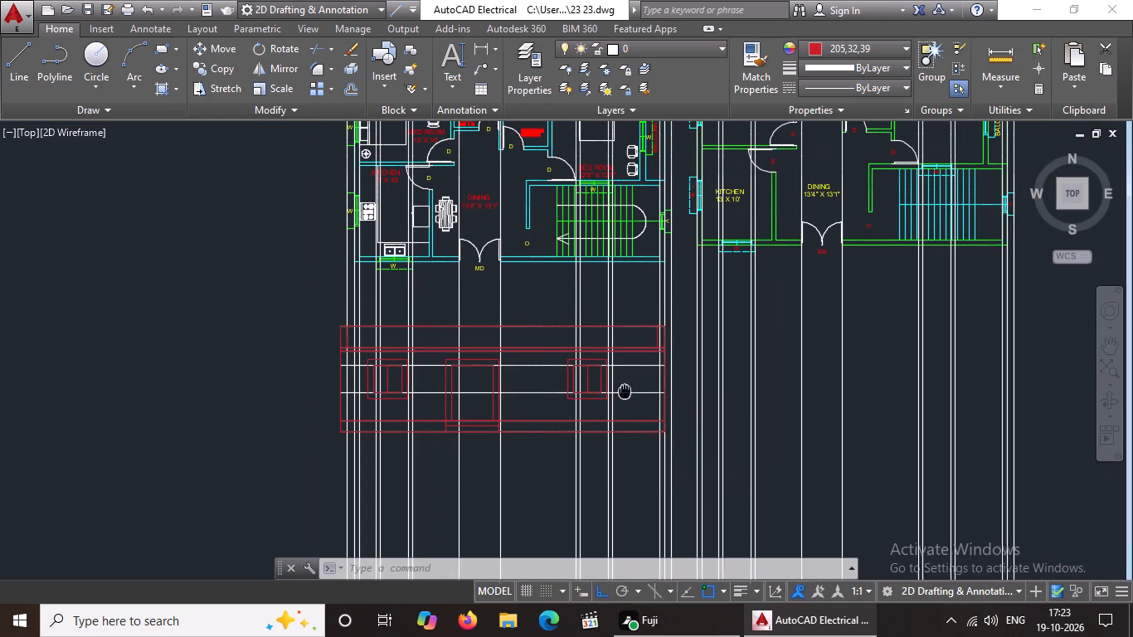
middle_drag(621, 391, 613, 393)
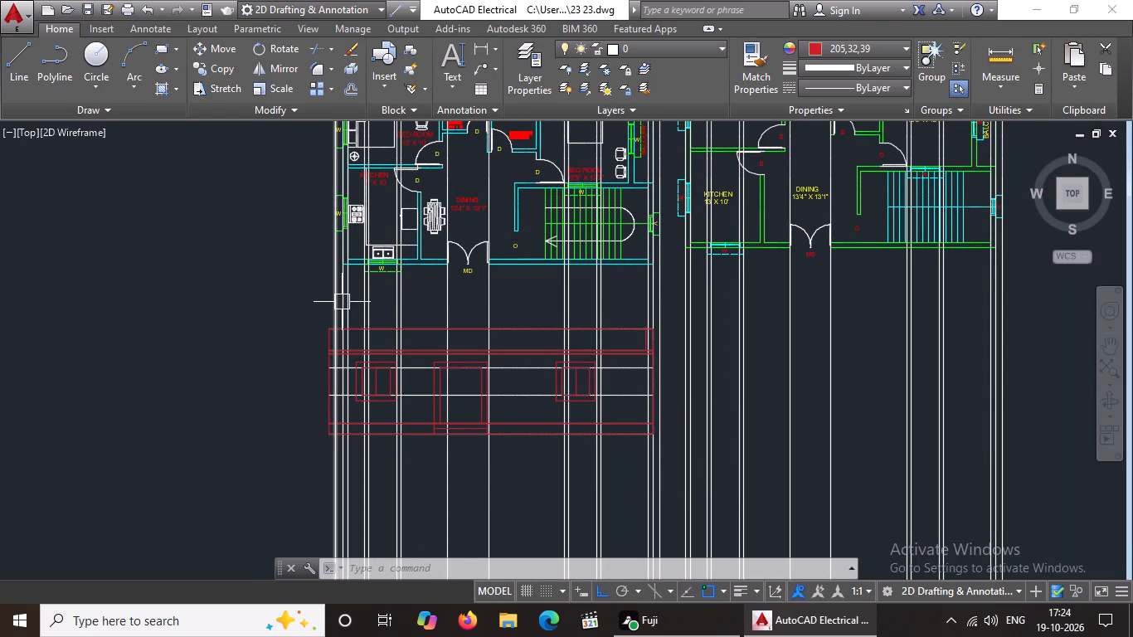
scroll(341, 302, up, 2)
click(328, 307)
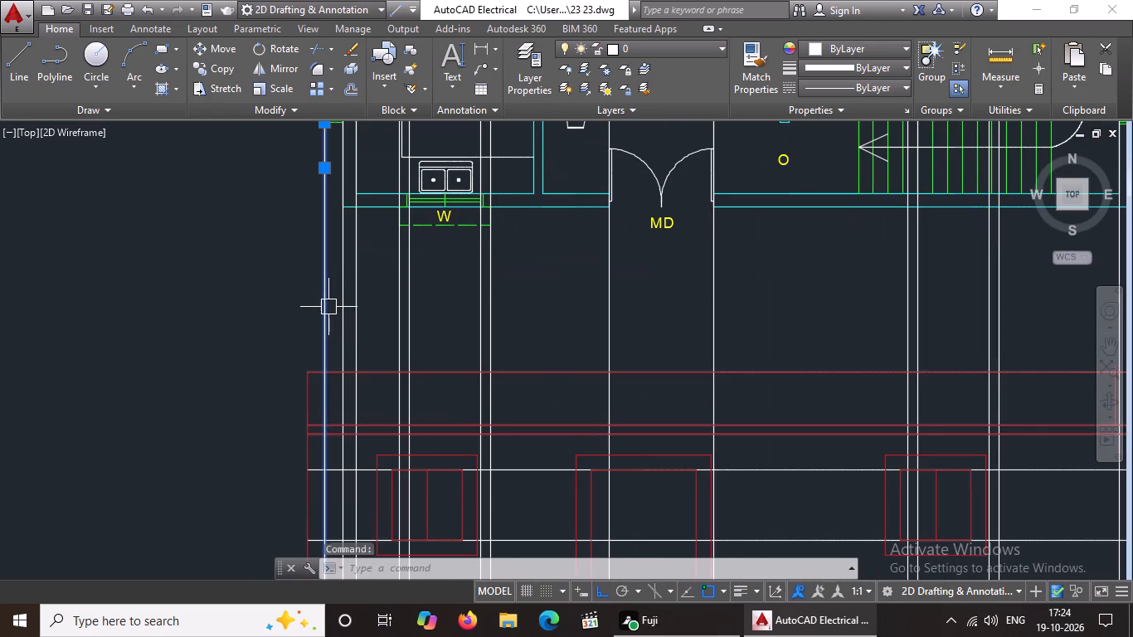
key(Delete)
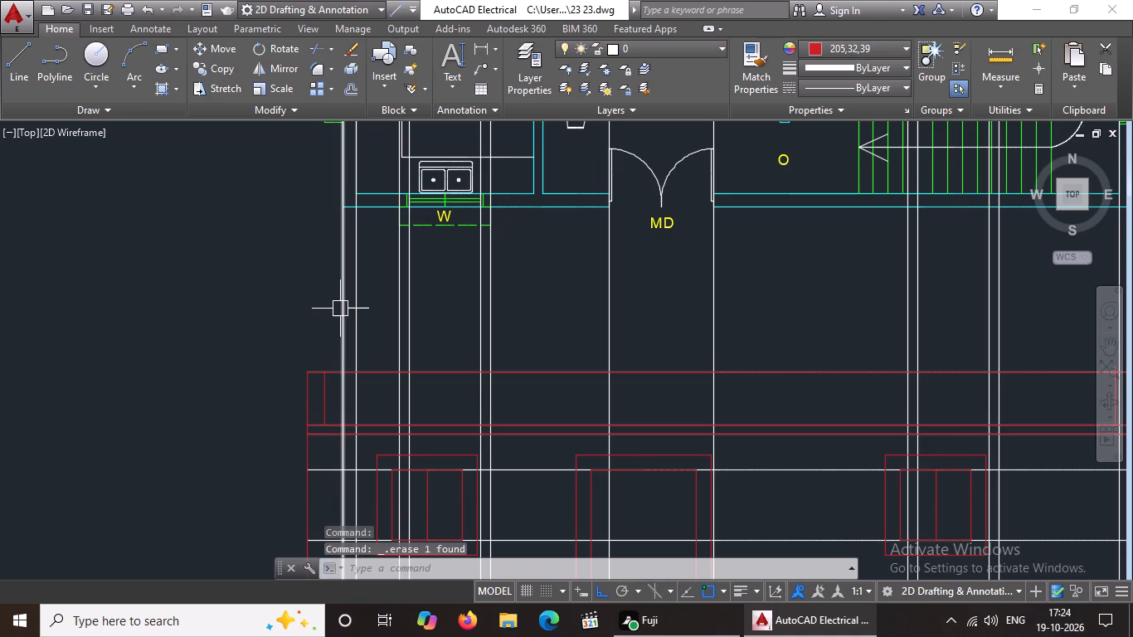
click(340, 309)
key(Delete)
click(356, 304)
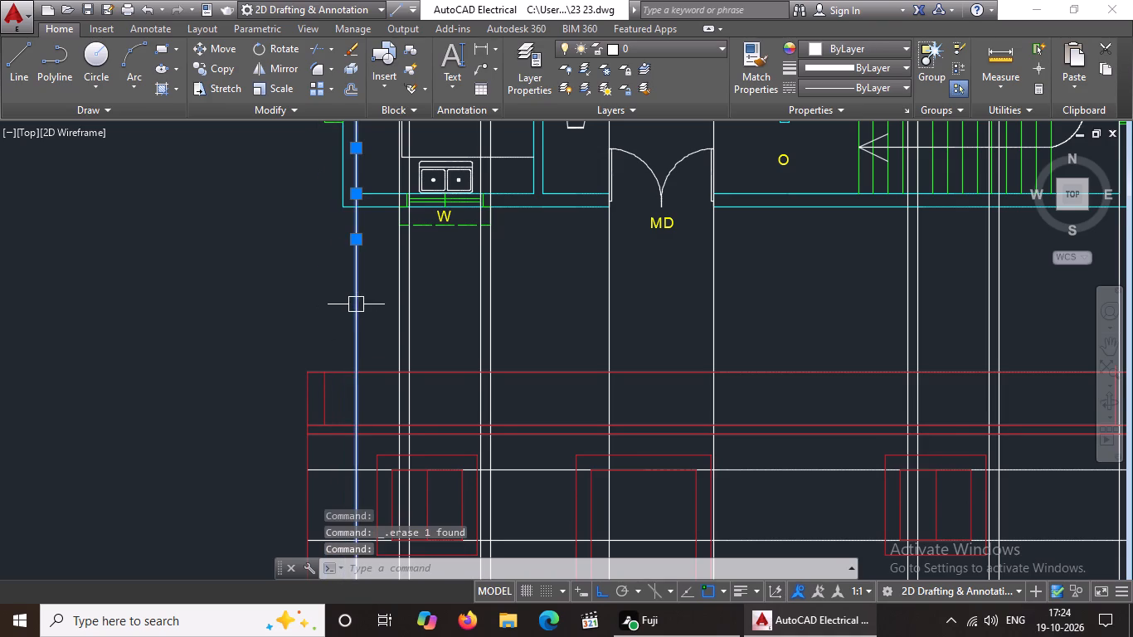
key(Delete)
Erase the six vertical construction lines running down from the ground floor plan's kitchen window and main door.
click(400, 327)
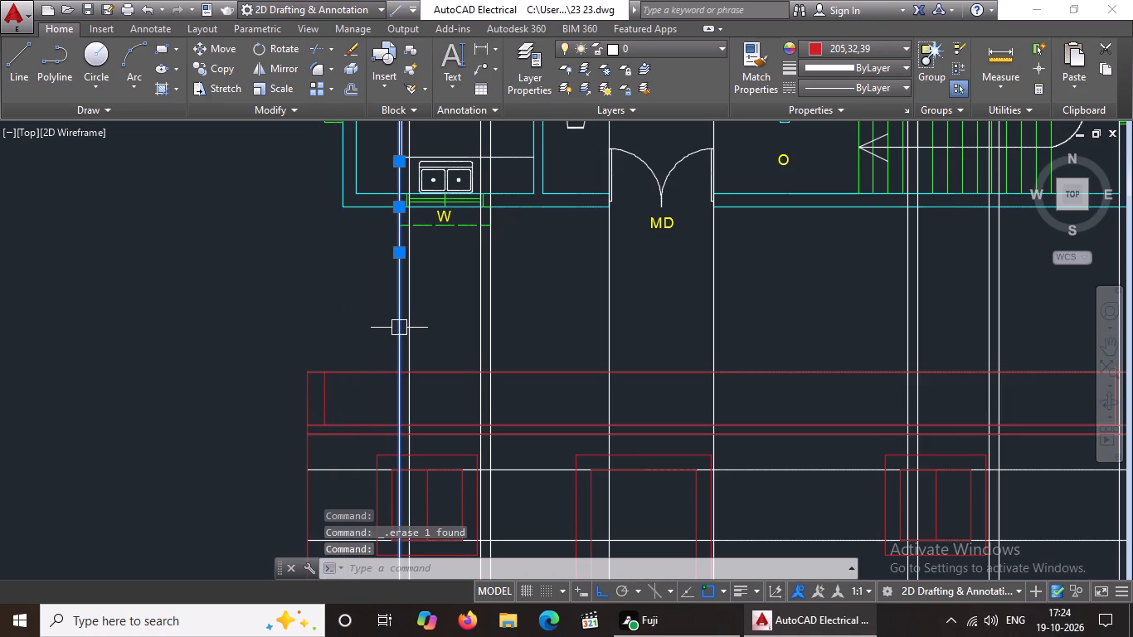
key(Delete)
click(415, 328)
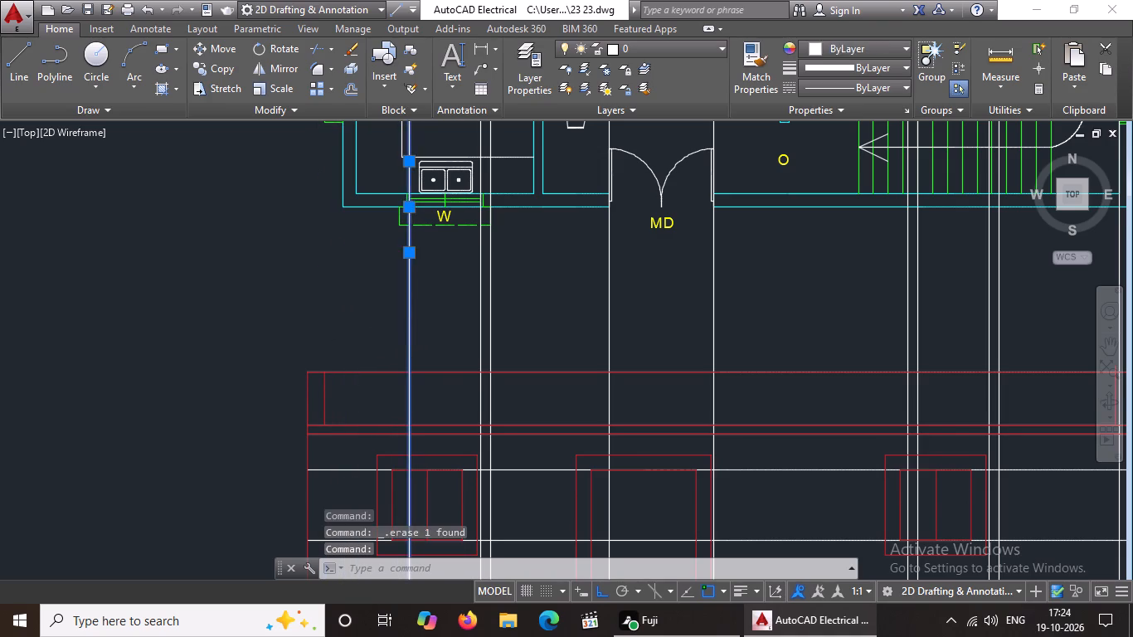
key(Delete)
click(482, 333)
key(Delete)
click(489, 328)
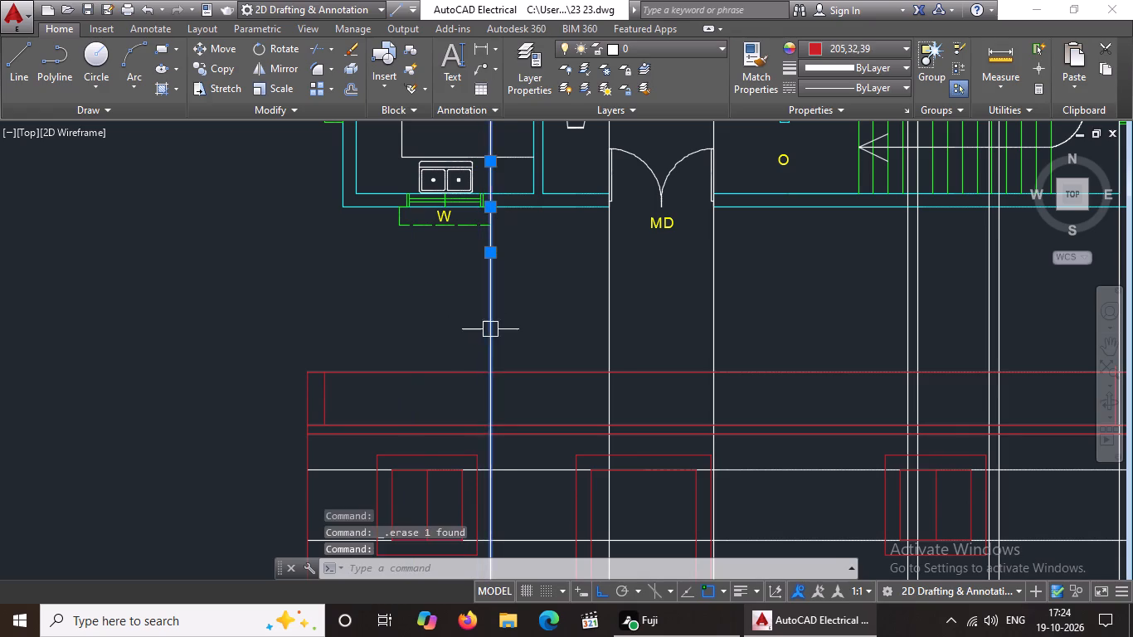
key(Delete)
click(602, 353)
key(Delete)
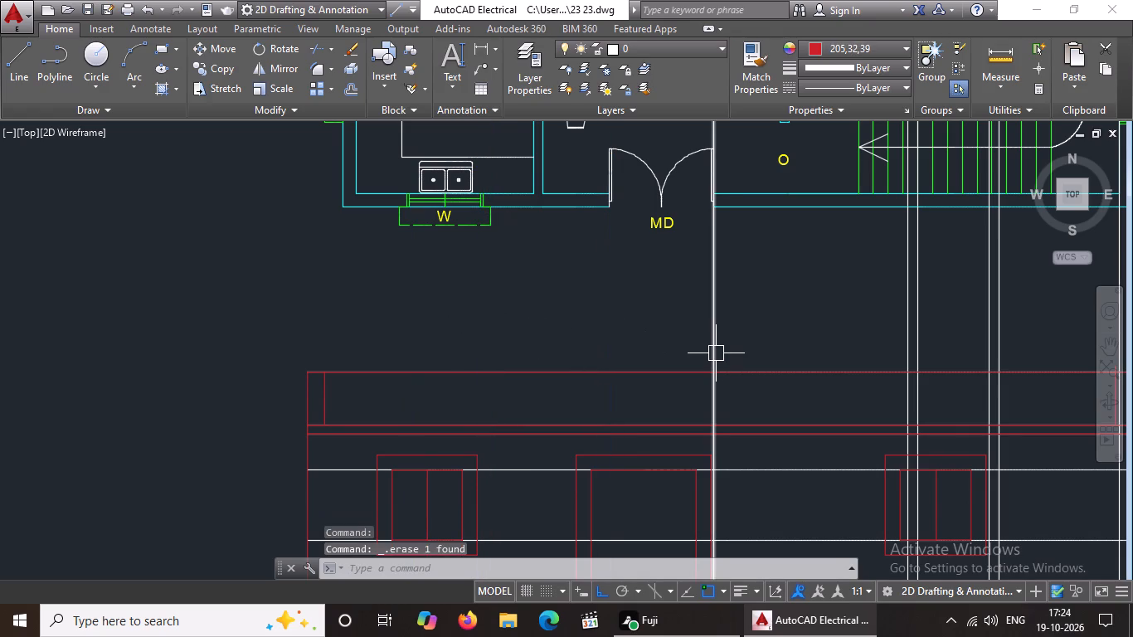
click(715, 353)
key(Delete)
Erase the two white horizontal construction lines crossing the red elevation at window head and sill level.
click(795, 474)
key(Delete)
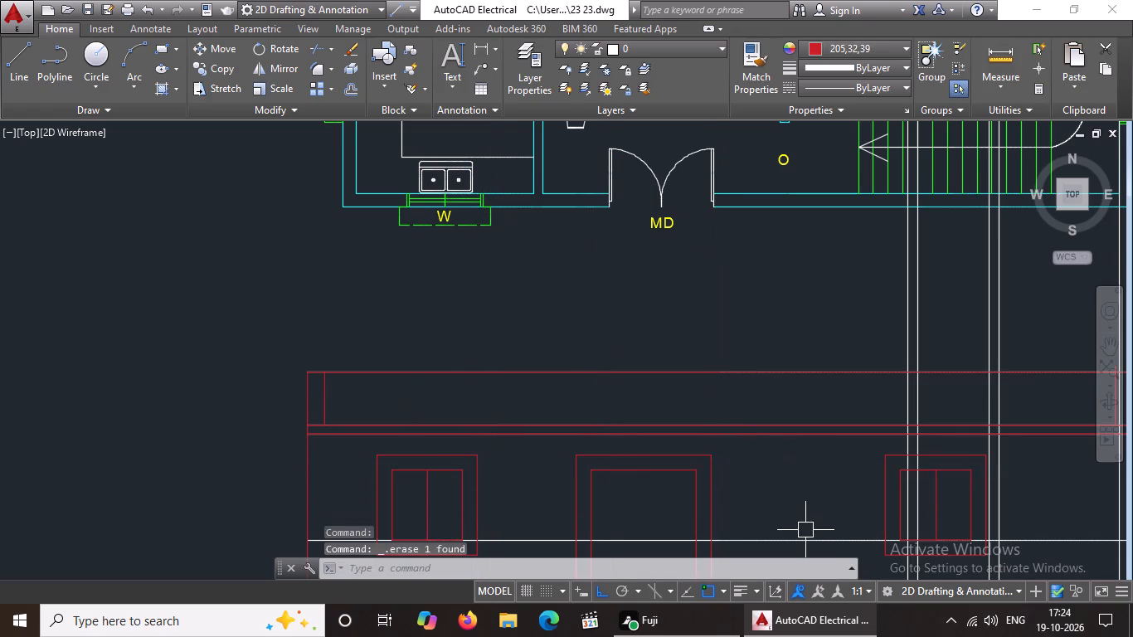
click(805, 536)
key(Delete)
Erase the four vertical construction lines passing through the staircase area down to the elevation's east window.
scroll(718, 411, down, 5)
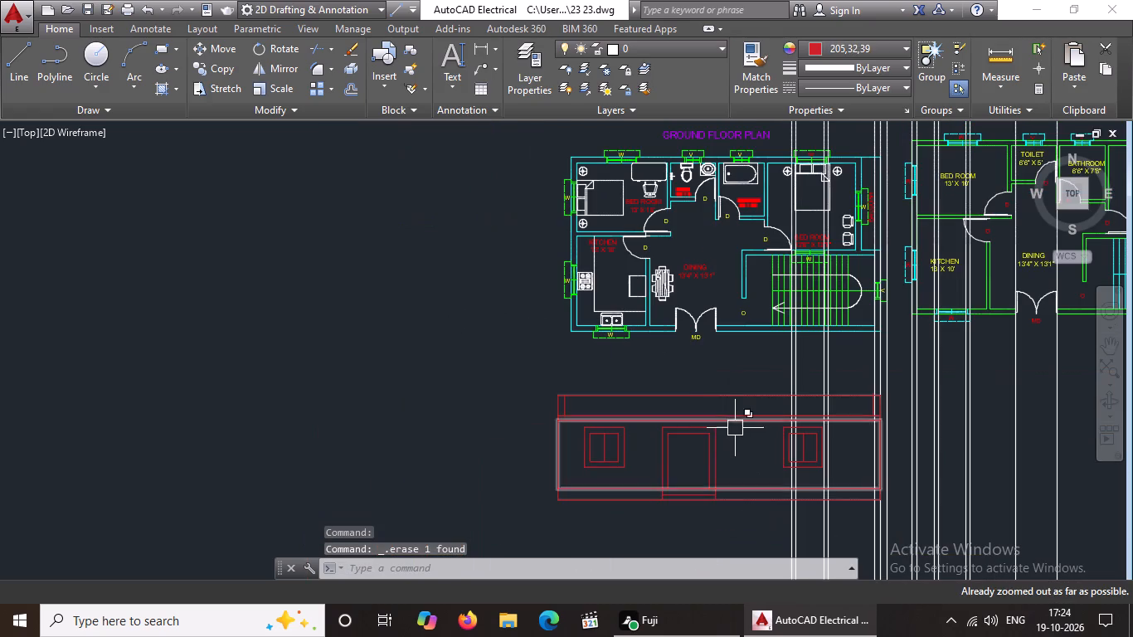
scroll(755, 435, up, 3)
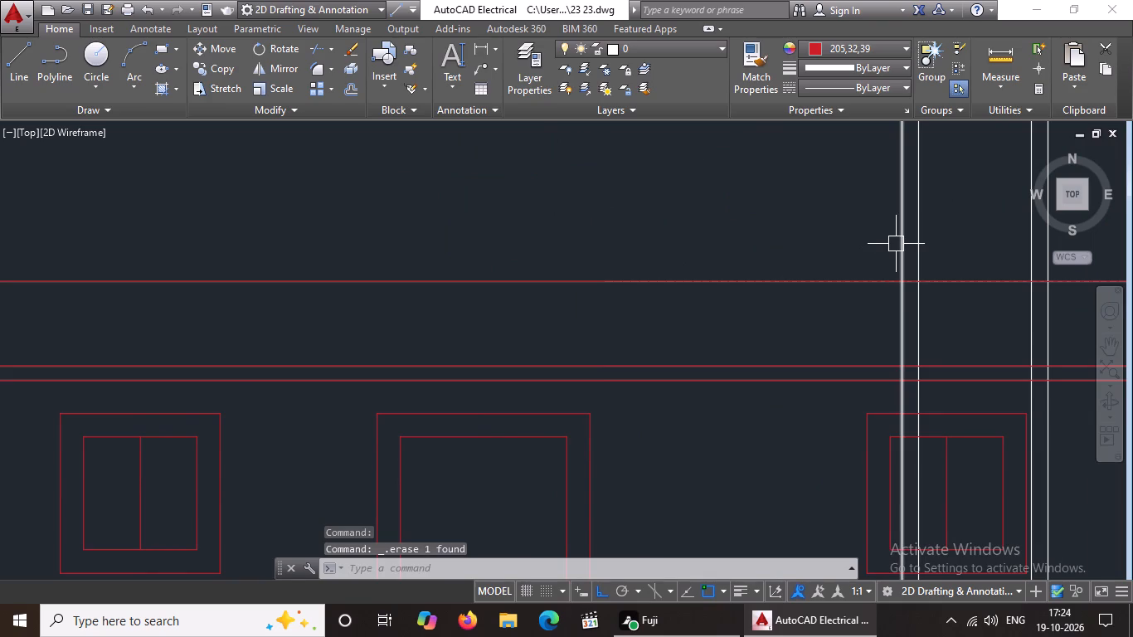
click(896, 244)
key(Delete)
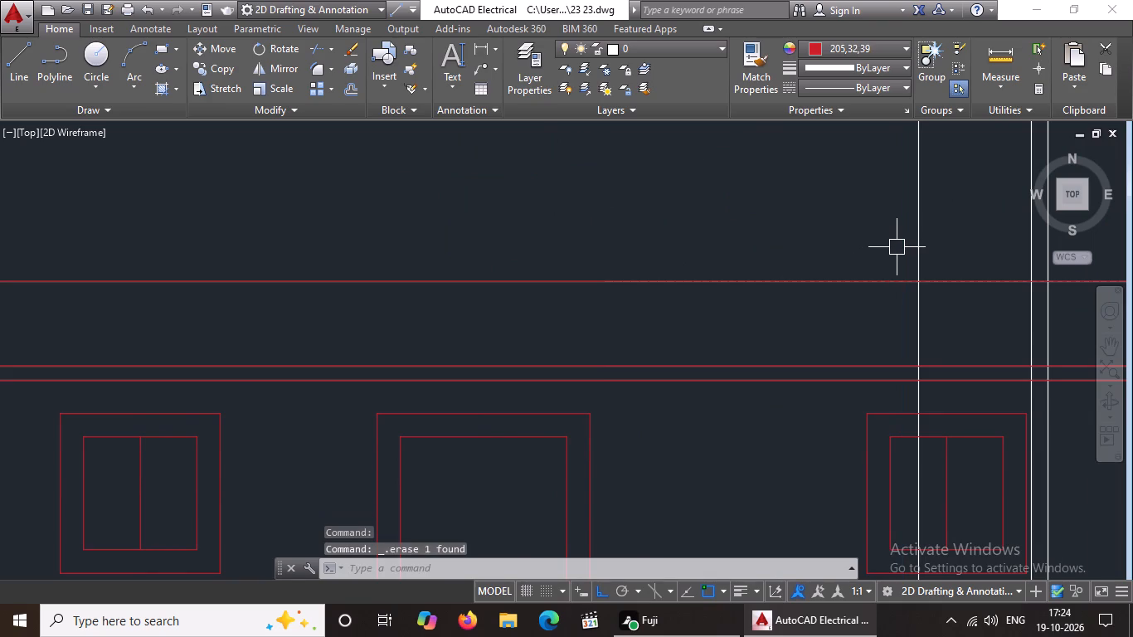
scroll(887, 233, down, 5)
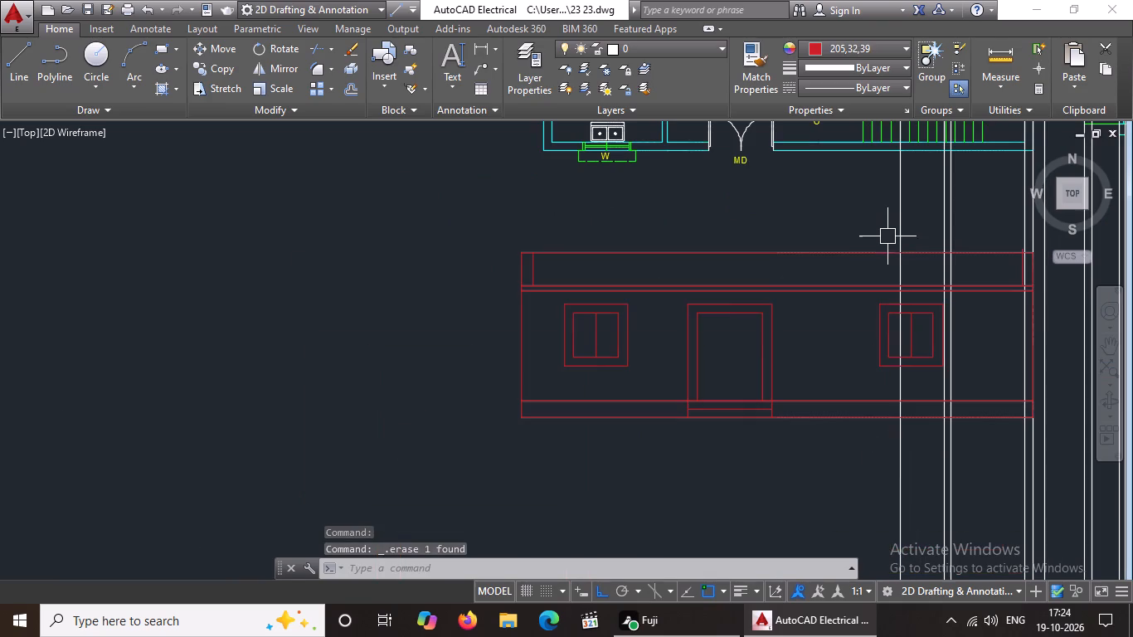
middle_drag(899, 236, 613, 281)
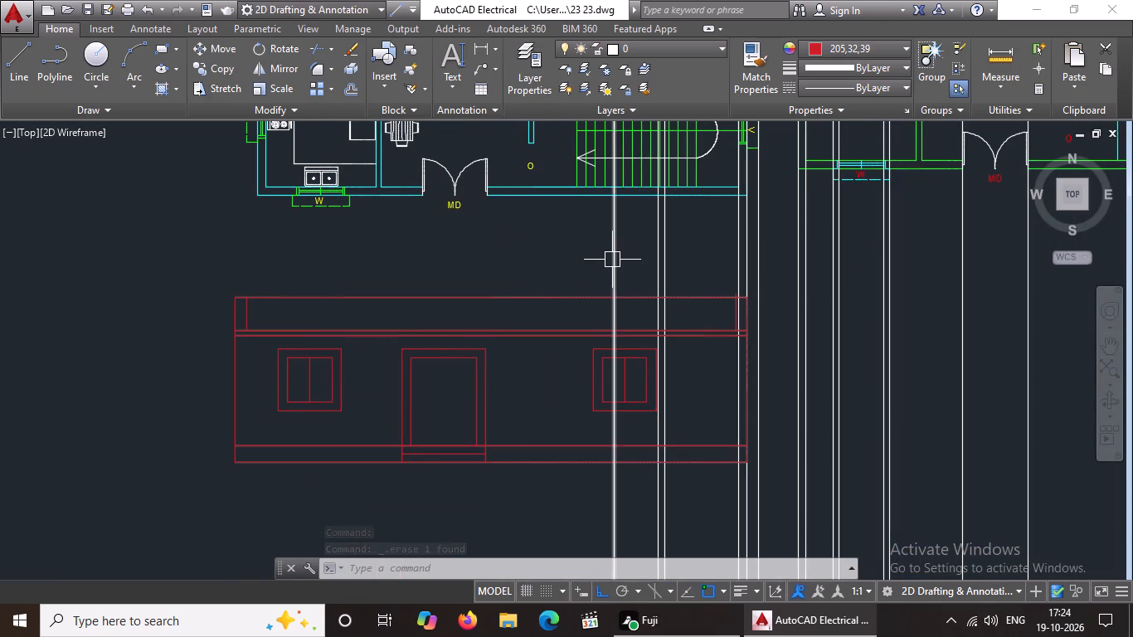
click(613, 259)
key(Delete)
click(655, 262)
key(Delete)
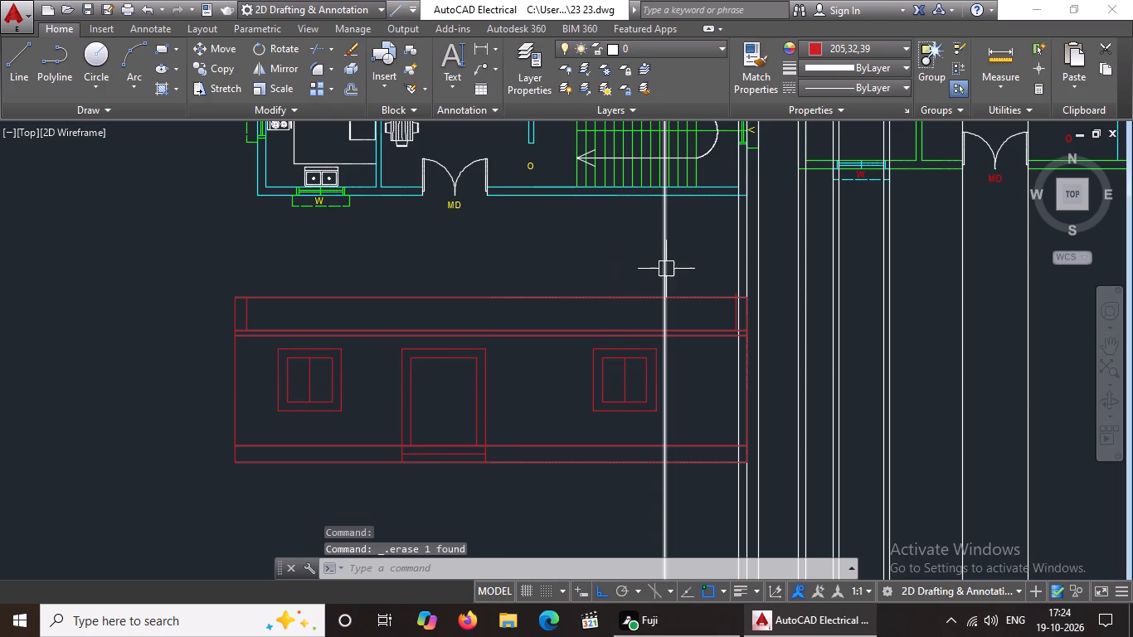
click(666, 269)
key(Delete)
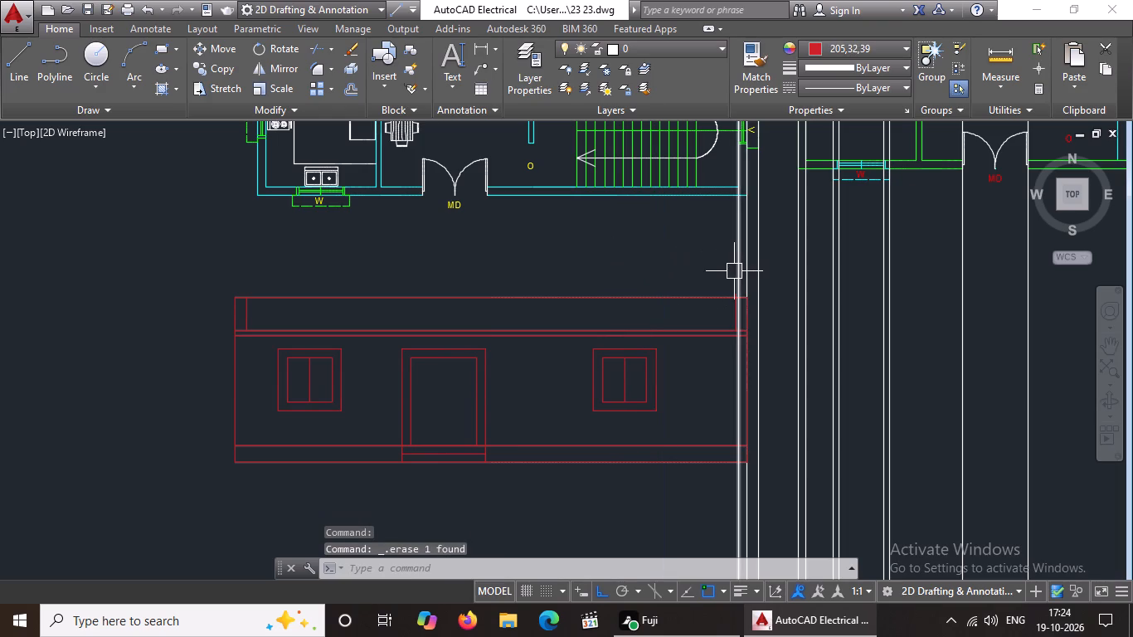
Erase the three vertical construction lines running down beside the ground floor plan's east wall.
click(734, 271)
key(Delete)
click(750, 265)
key(Delete)
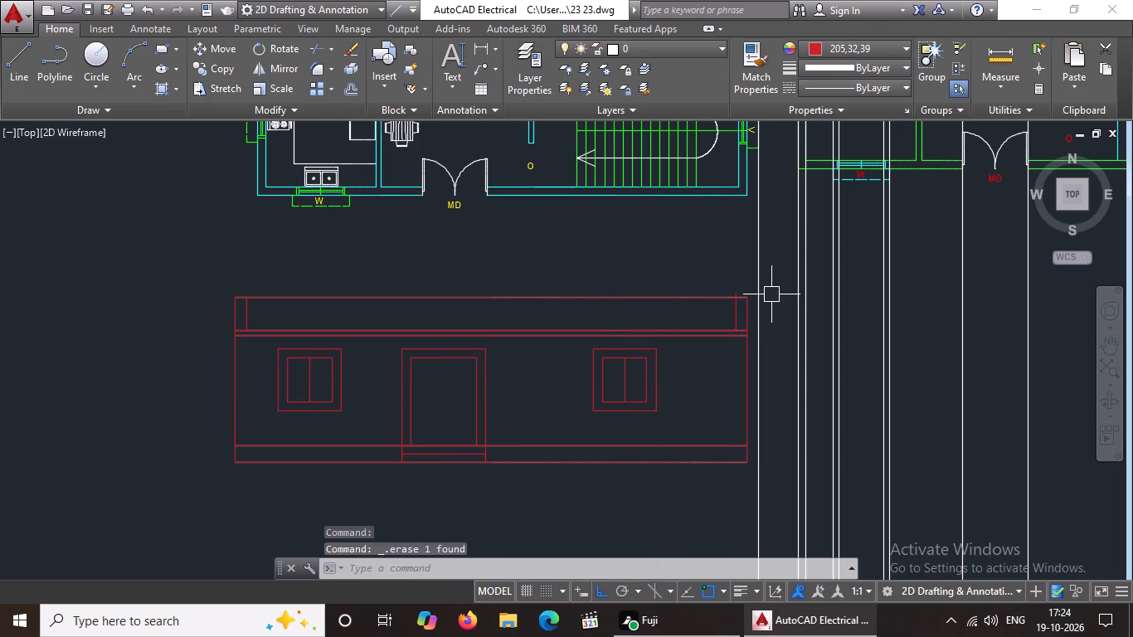
click(763, 287)
key(Delete)
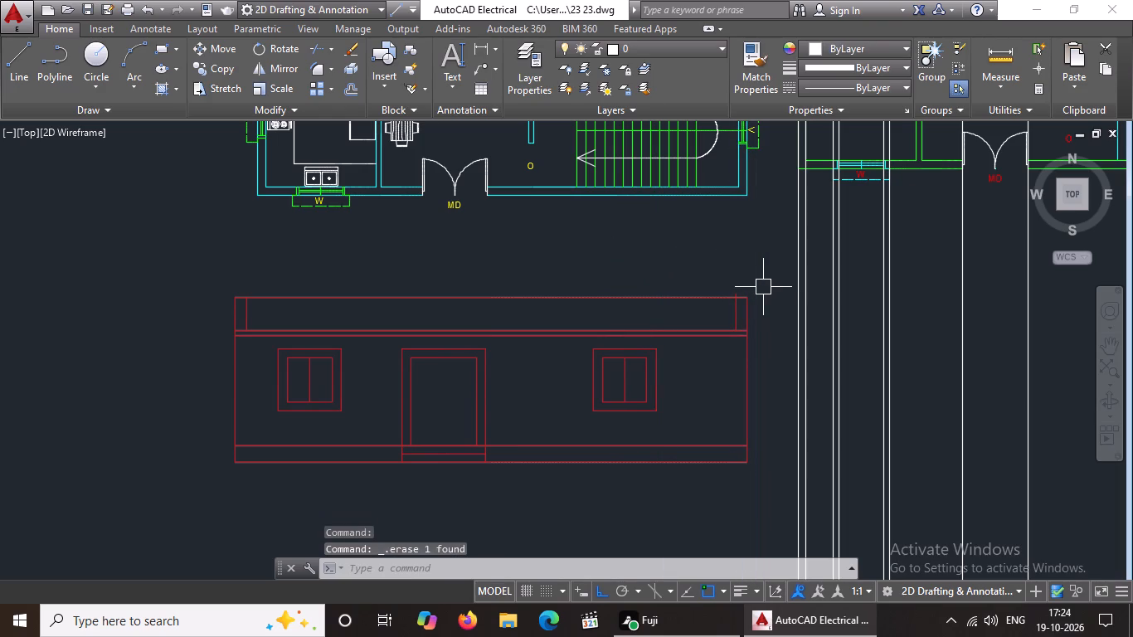
Erase the two vertical construction lines running down from the first floor plan's west wall faces.
scroll(771, 293, down, 8)
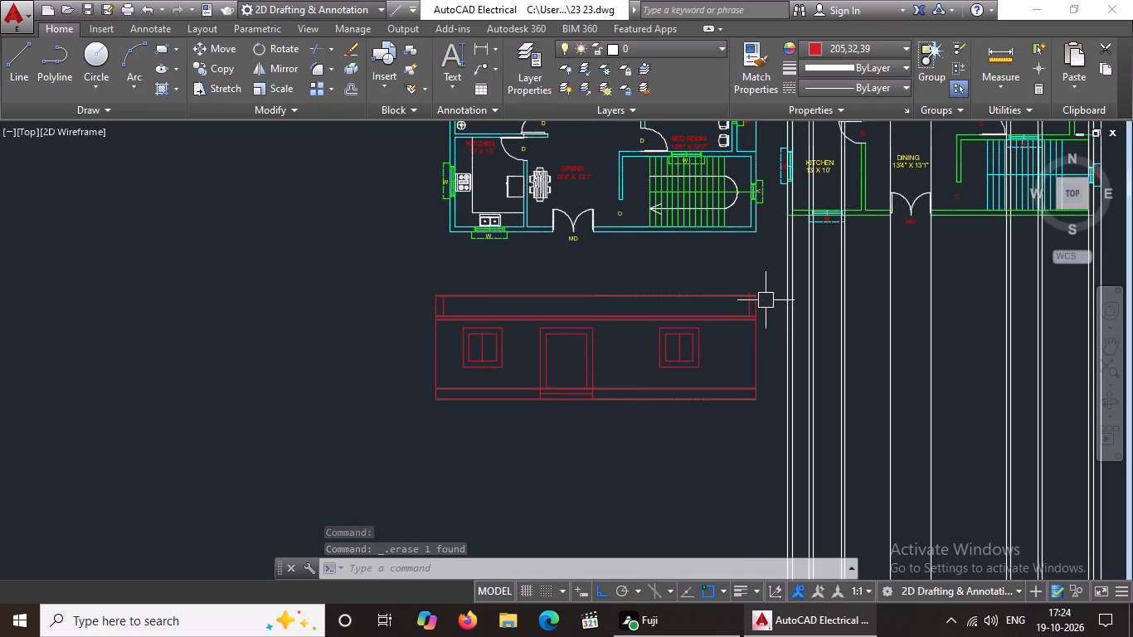
middle_drag(826, 274, 465, 405)
scroll(423, 397, up, 2)
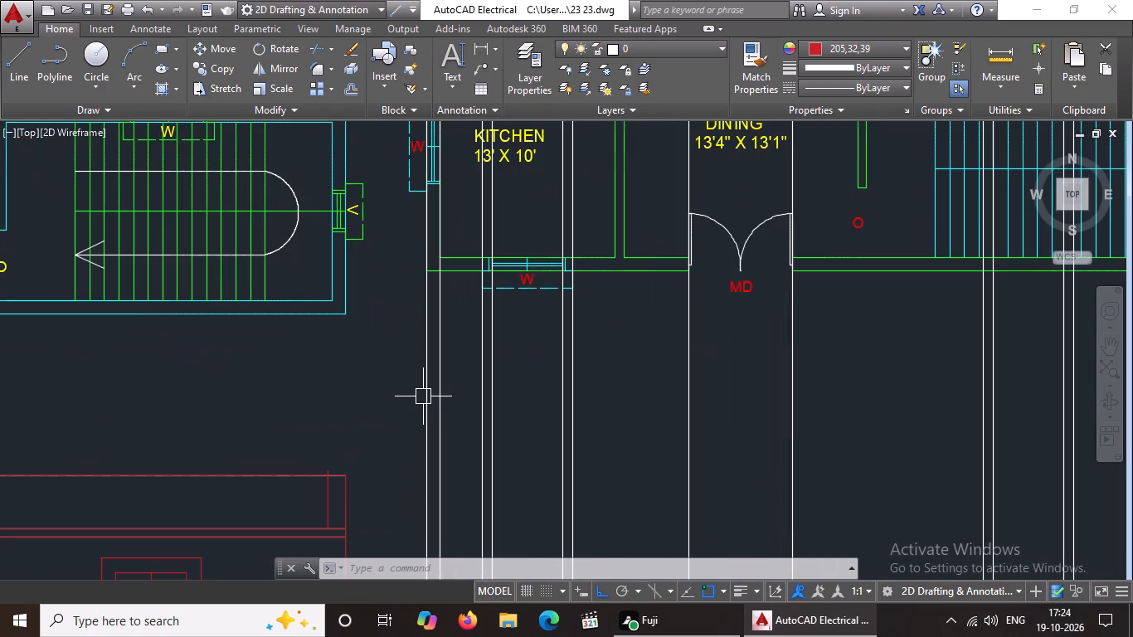
click(427, 392)
key(Delete)
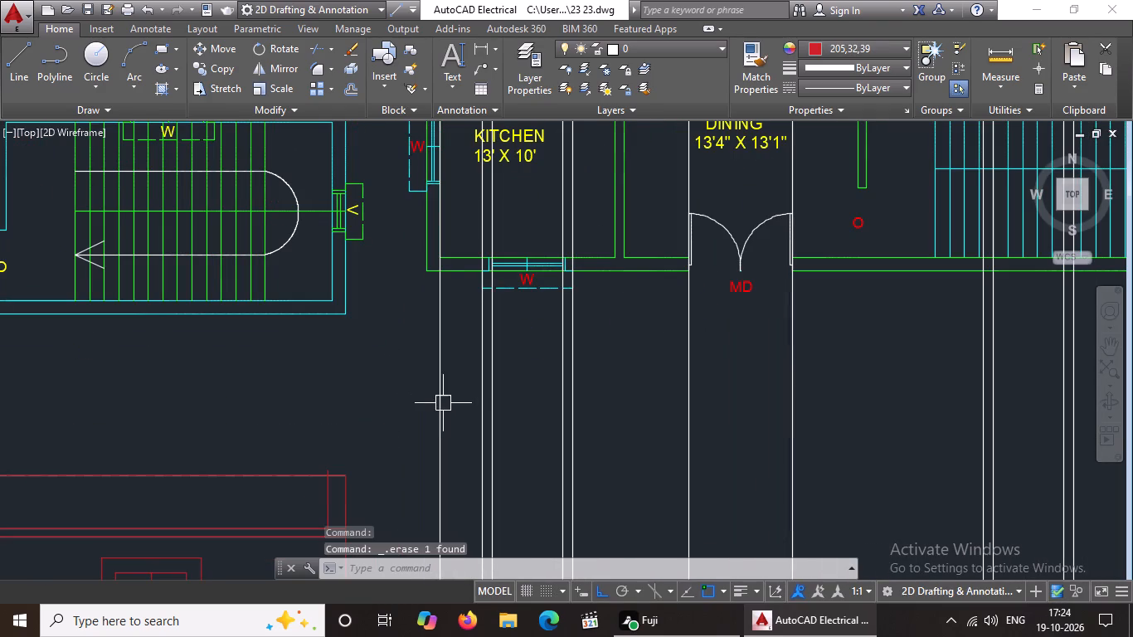
click(440, 402)
key(Delete)
Erase the four vertical construction lines running down from the first floor plan's south kitchen window.
click(484, 404)
key(Delete)
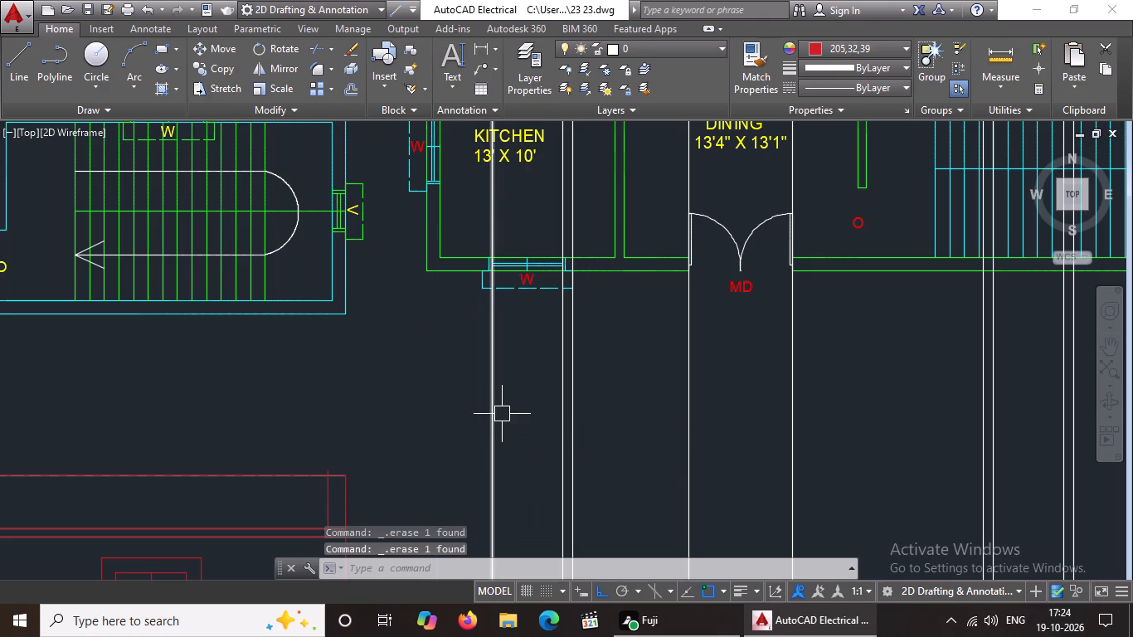
click(492, 401)
key(Delete)
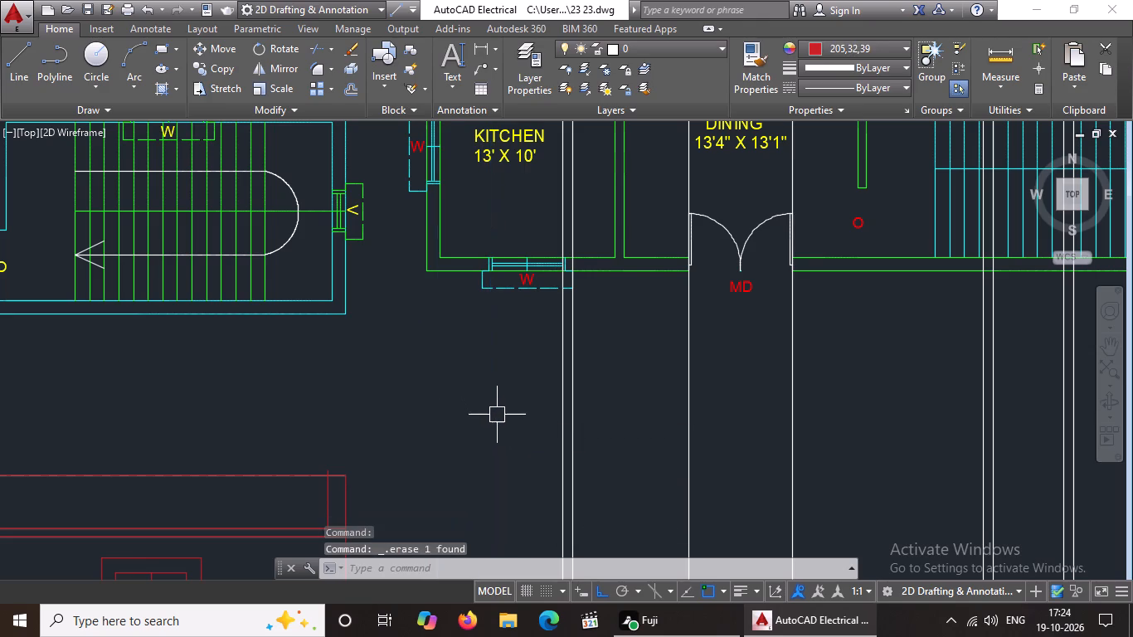
click(562, 391)
key(Delete)
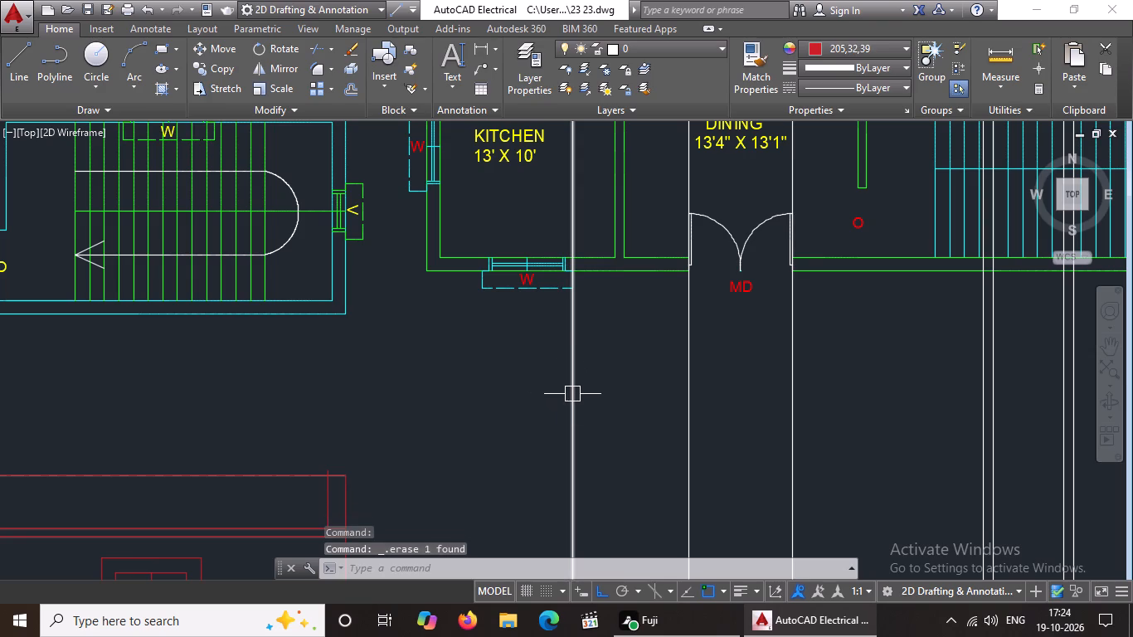
click(575, 389)
key(Delete)
Erase the two vertical construction lines running down from the jambs of the first floor plan's MD door.
click(693, 379)
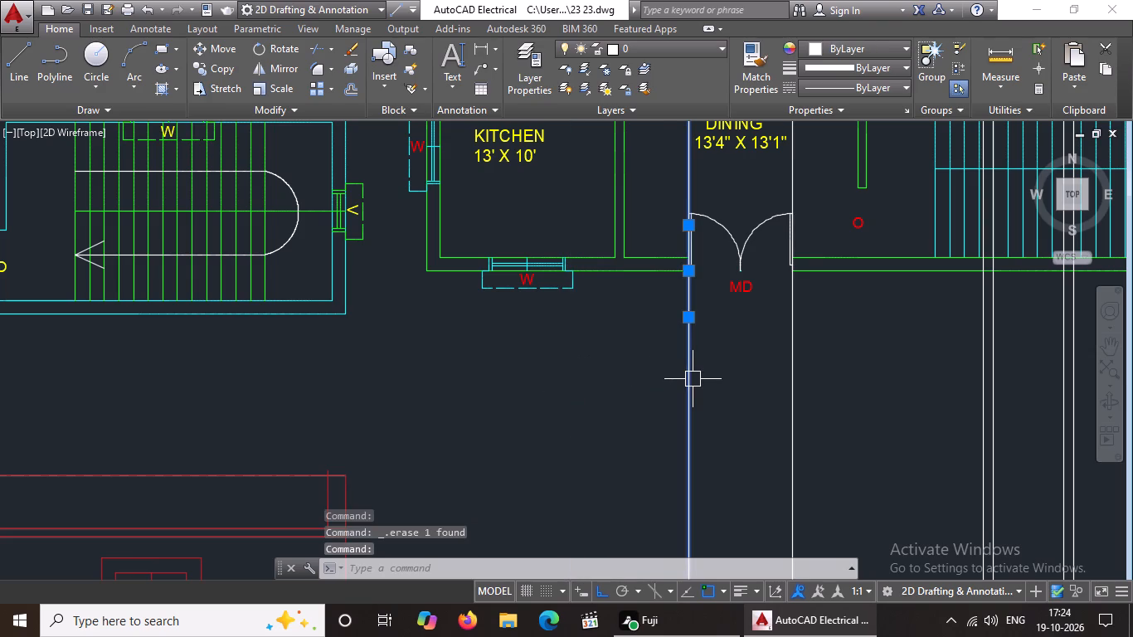
key(Delete)
click(756, 369)
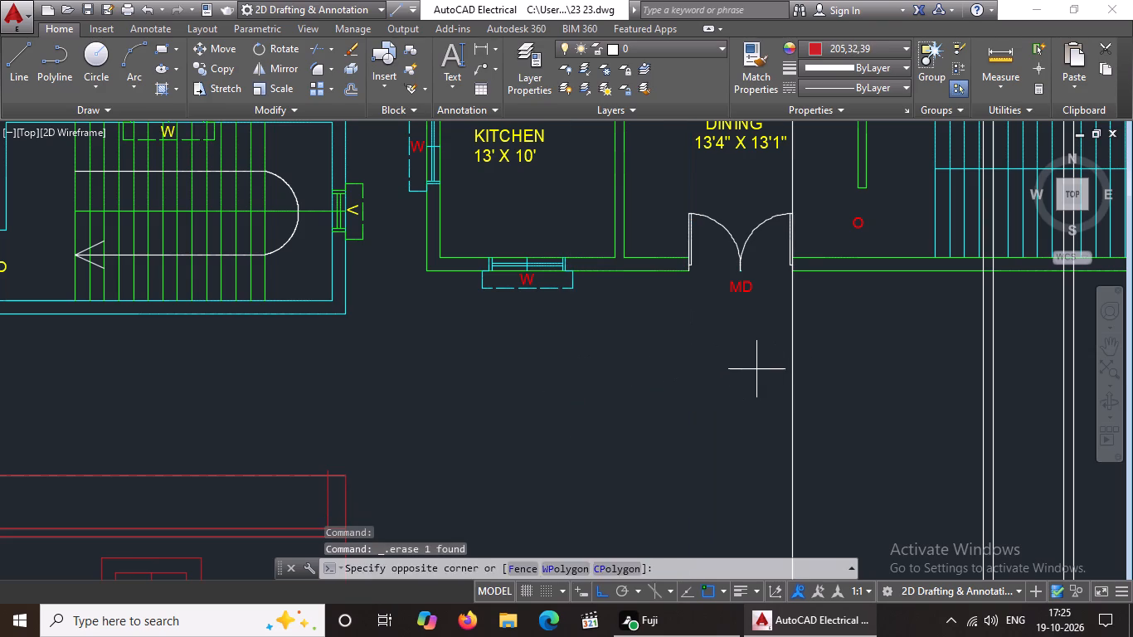
click(819, 351)
drag(826, 349, 760, 401)
click(760, 401)
key(Delete)
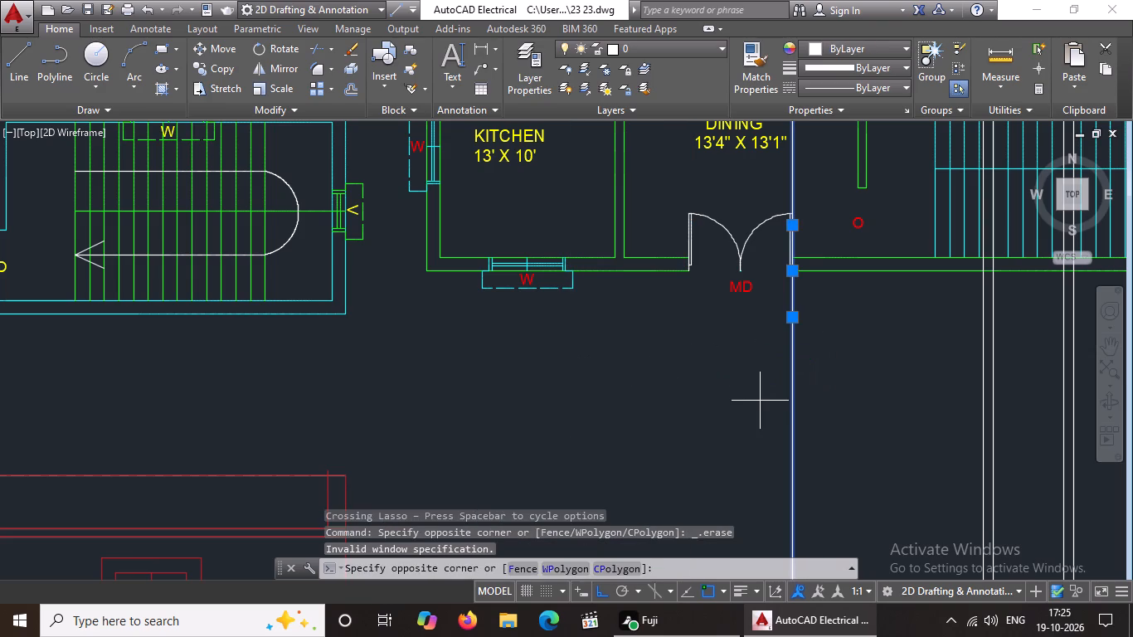
key(Delete)
key(Delete)
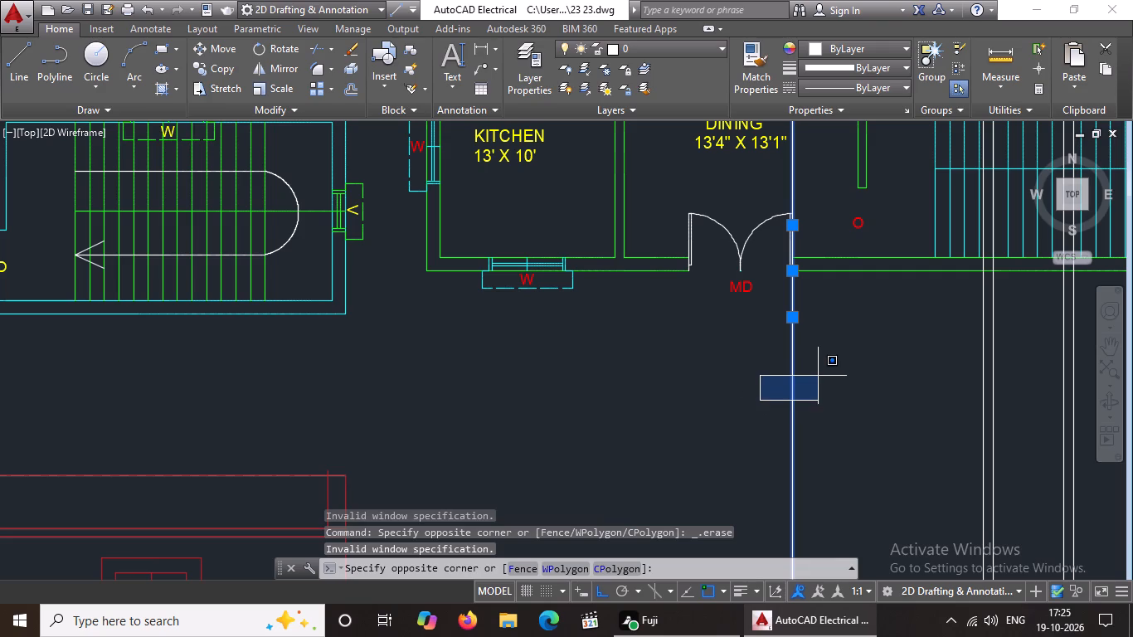
key(Delete)
key(Delete)
key(Delete)
click(766, 428)
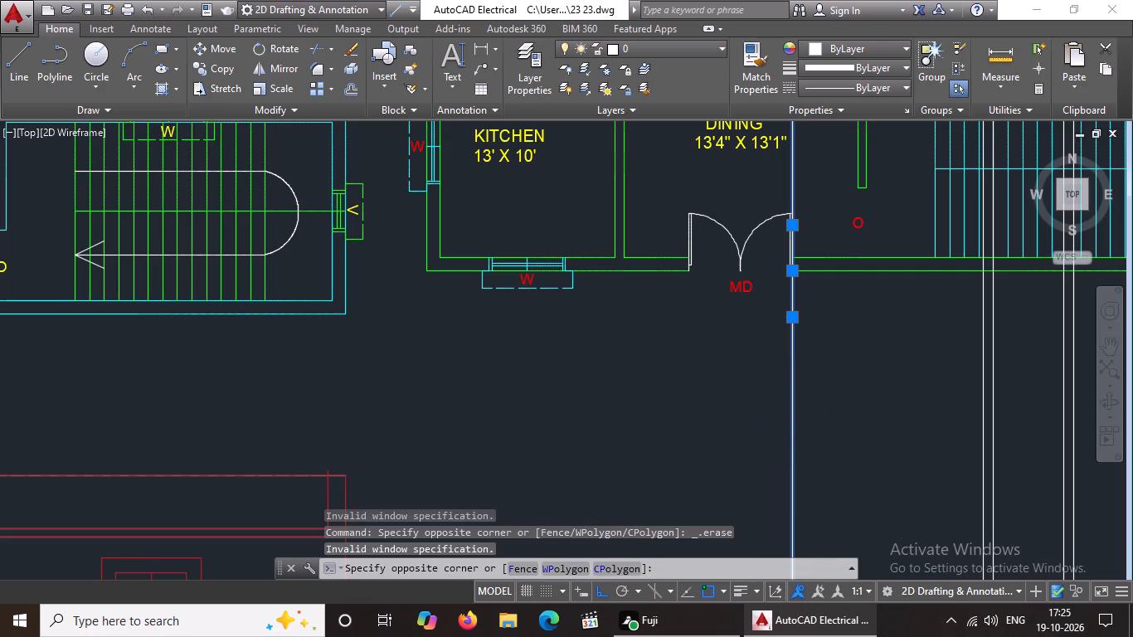
click(797, 404)
key(Delete)
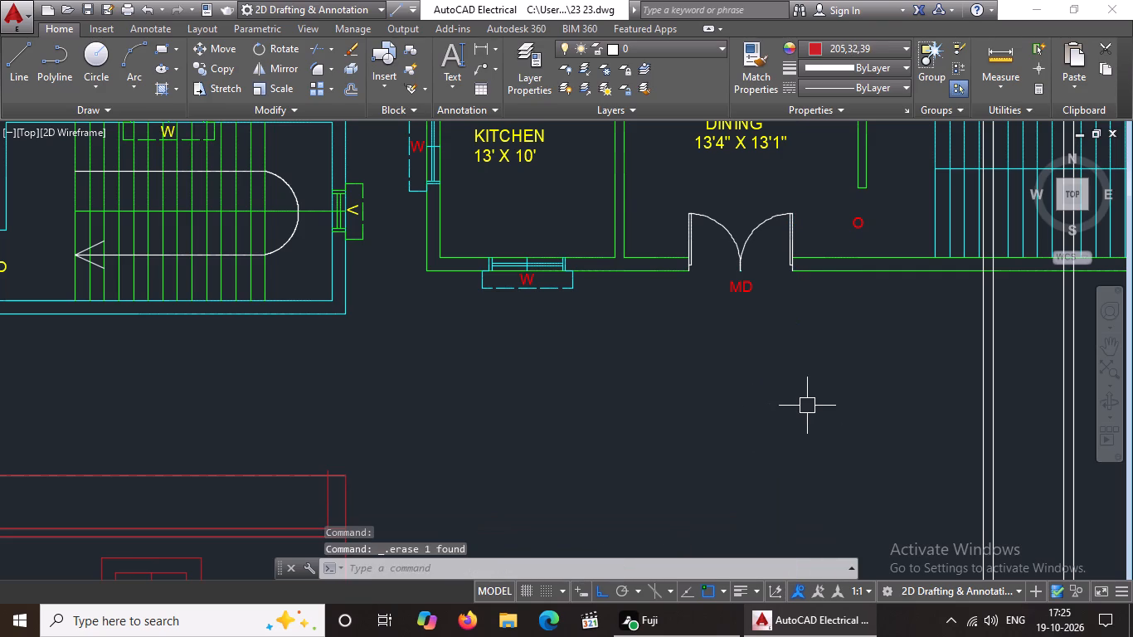
Erase the four vertical construction lines passing down through the first floor plan's staircase area.
scroll(807, 405, down, 4)
scroll(914, 441, up, 3)
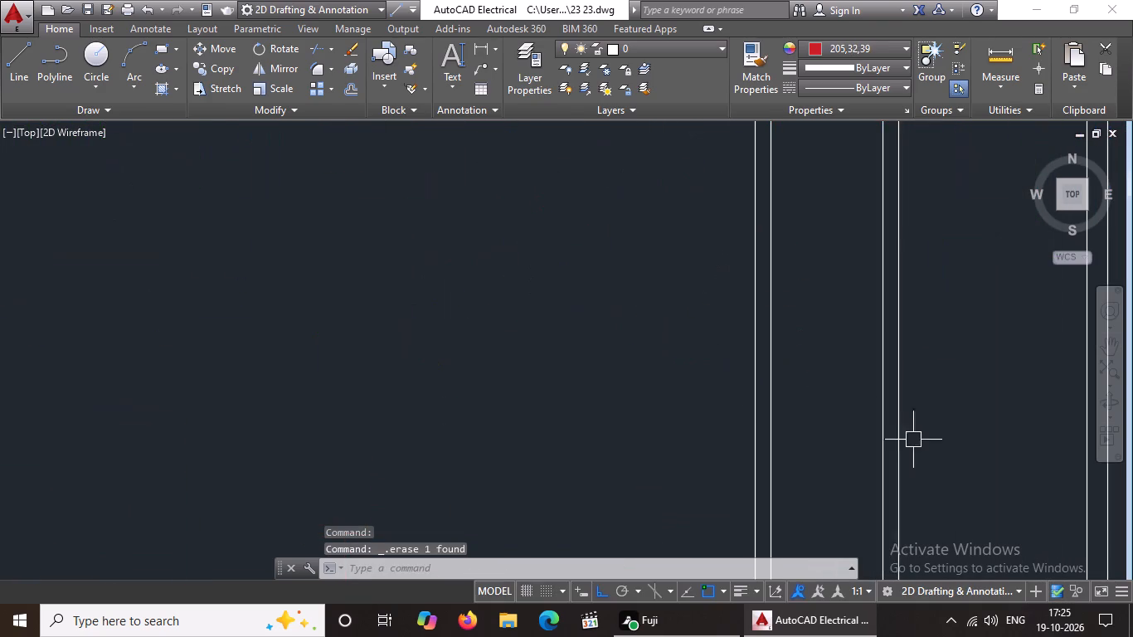
click(751, 425)
key(Delete)
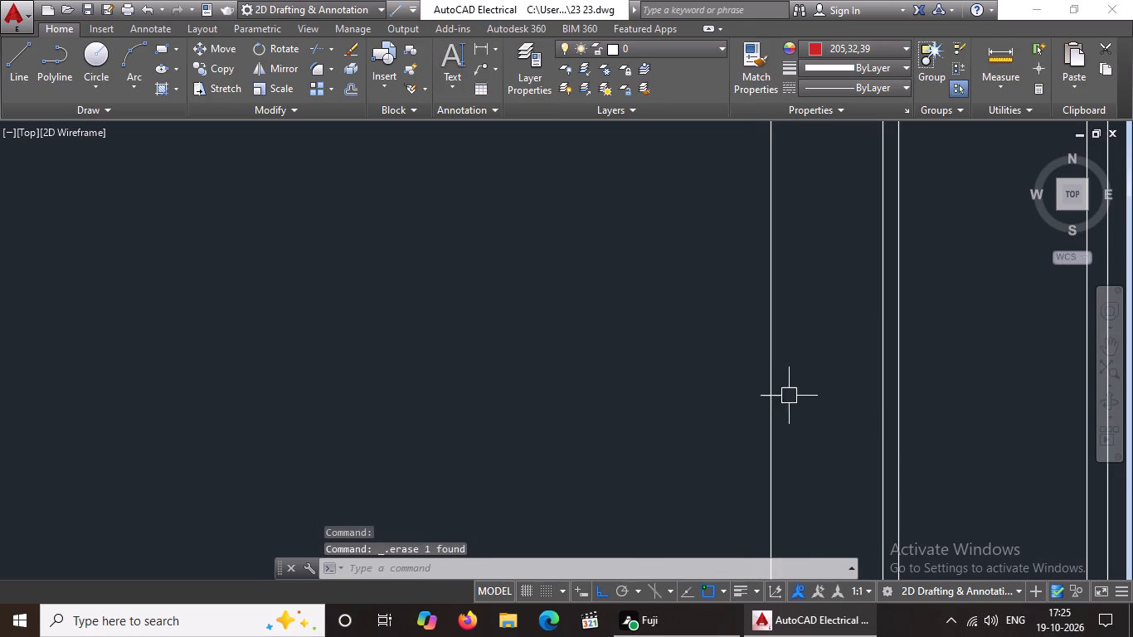
click(790, 392)
click(743, 411)
key(Delete)
scroll(779, 396, down, 4)
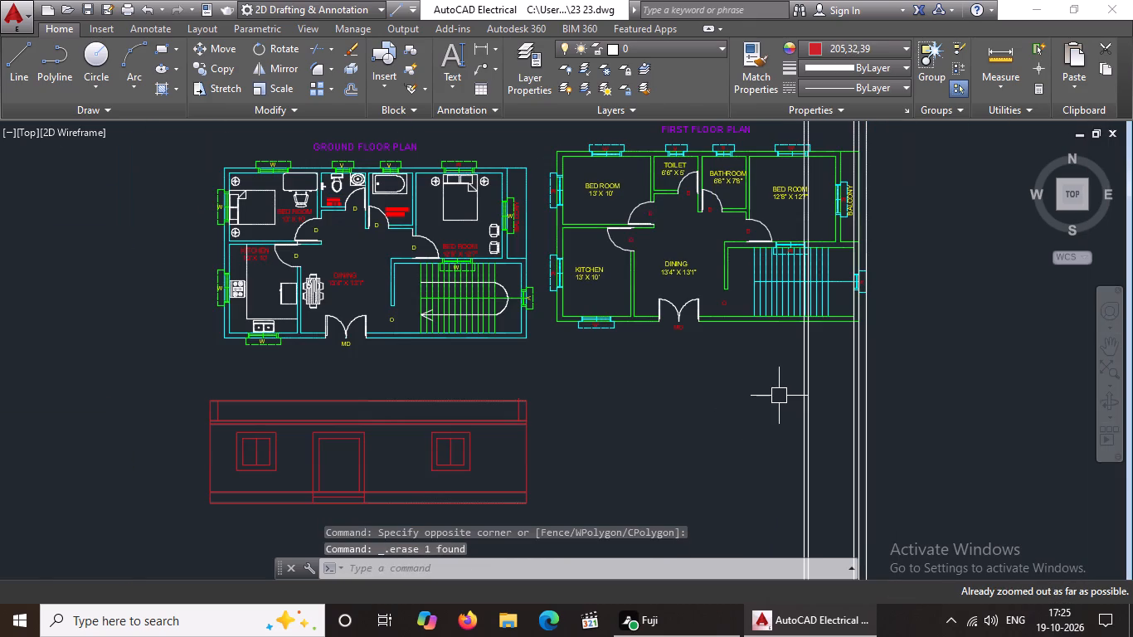
scroll(827, 396, up, 3)
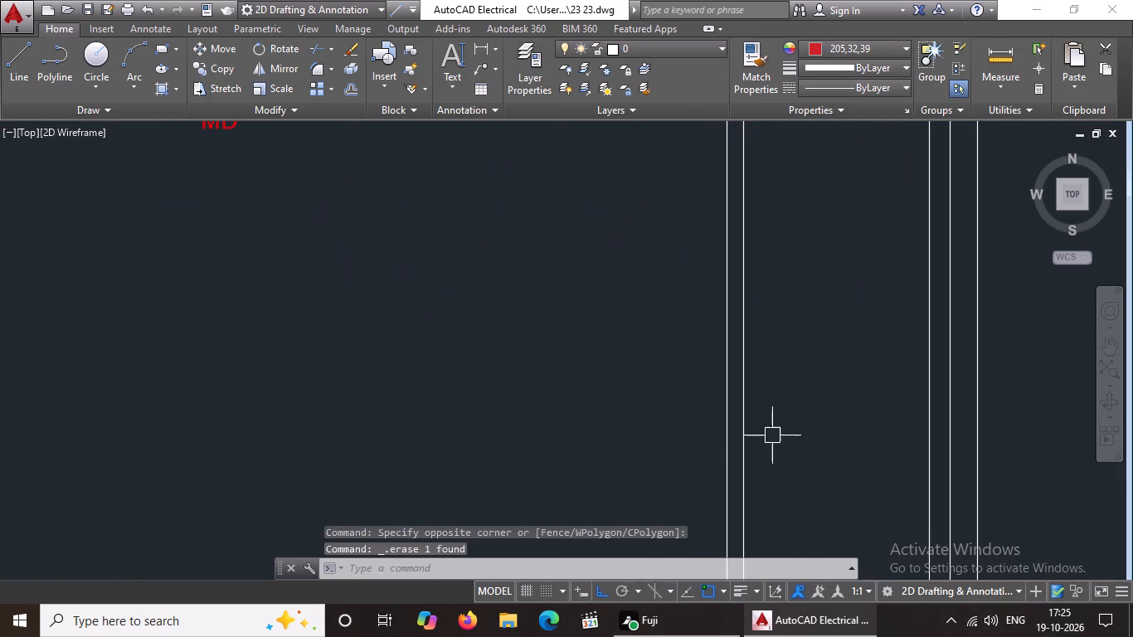
click(732, 441)
key(Delete)
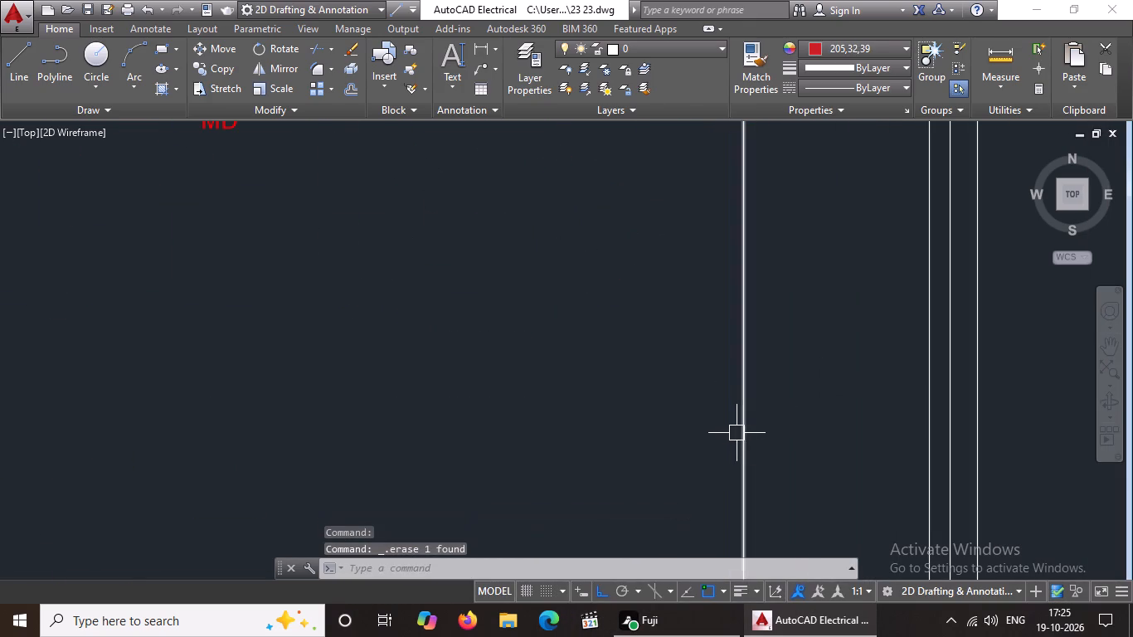
click(742, 427)
key(Delete)
Erase the three remaining vertical construction lines at the first floor plan's east wall and balcony edge.
scroll(748, 435, down, 5)
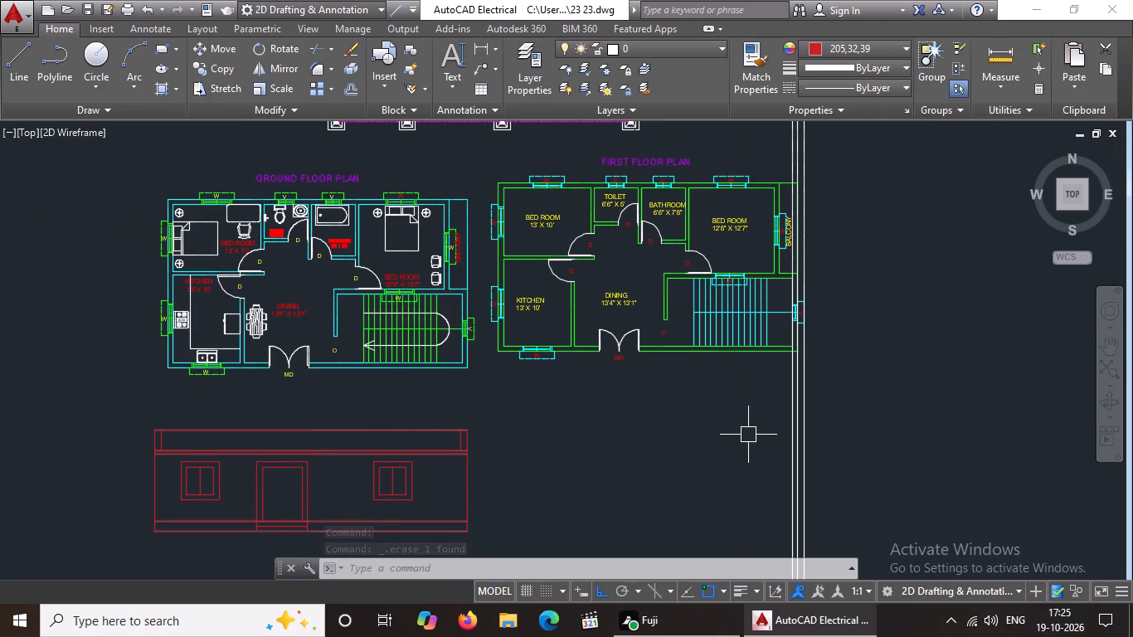
scroll(778, 443, up, 2)
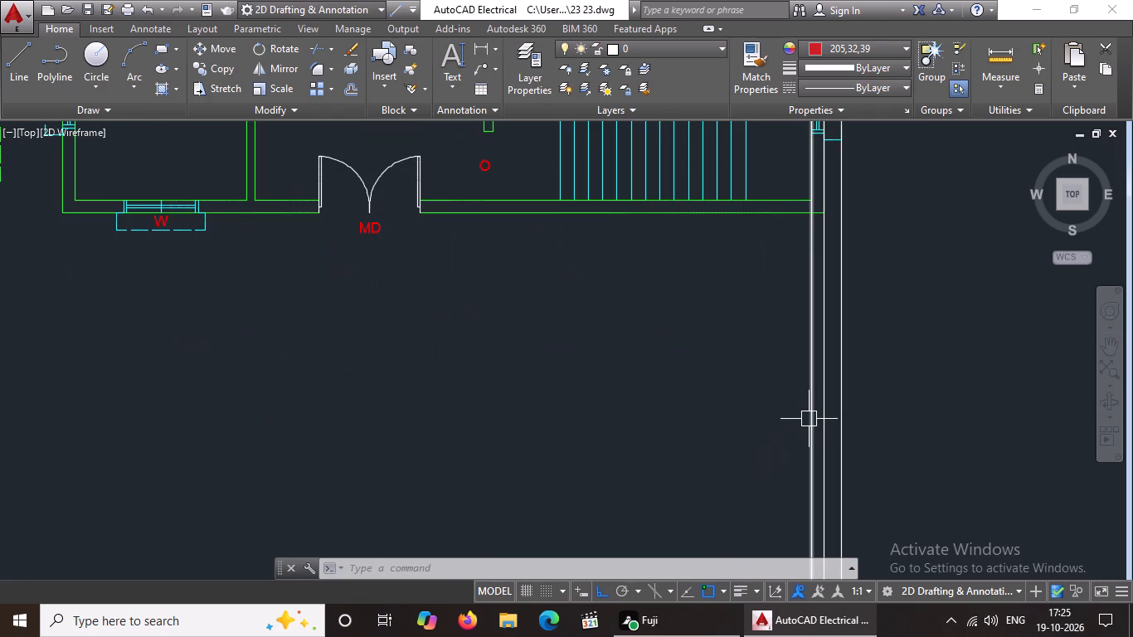
click(809, 419)
key(Delete)
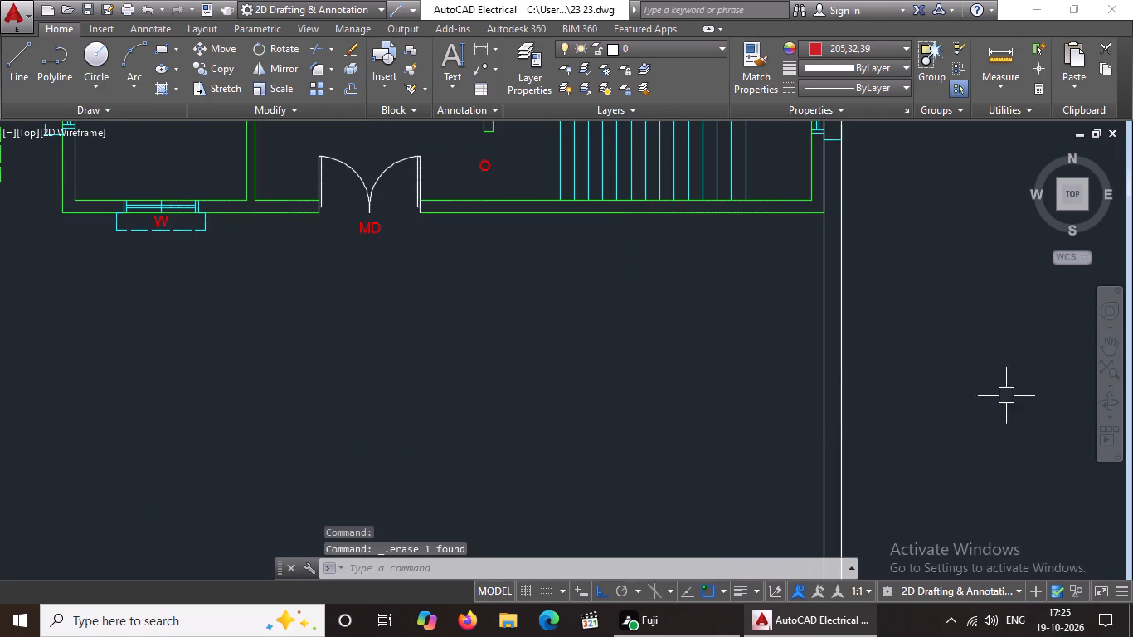
drag(890, 341, 858, 354)
click(751, 400)
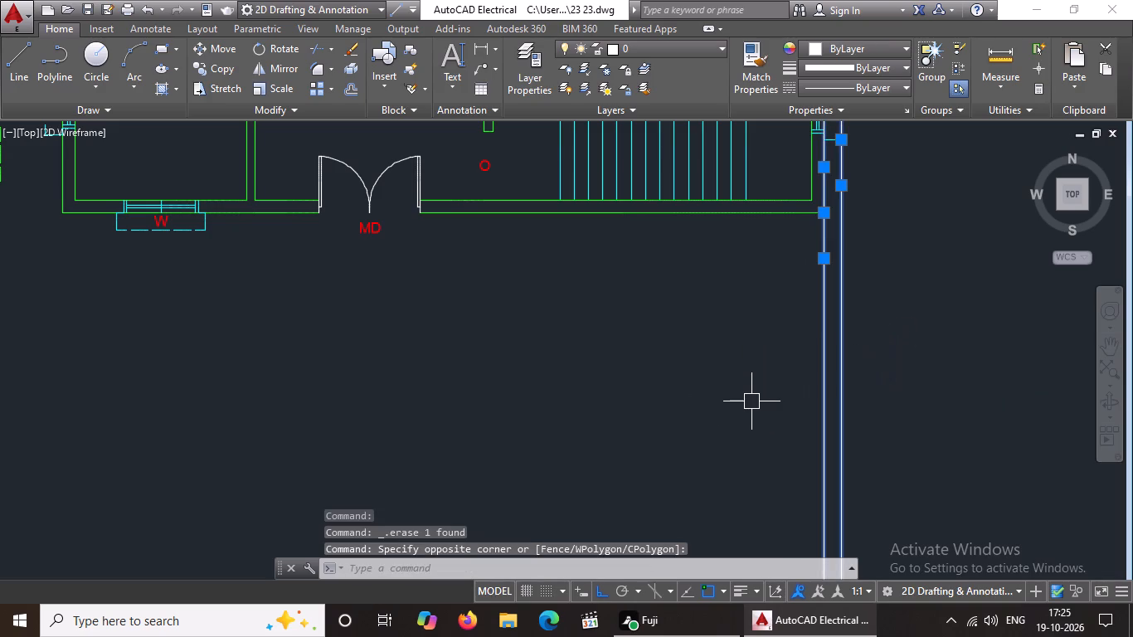
key(Delete)
Copy the entire red front elevation about 53'-5" horizontally east, placing the copy below the first floor plan.
scroll(761, 387, down, 4)
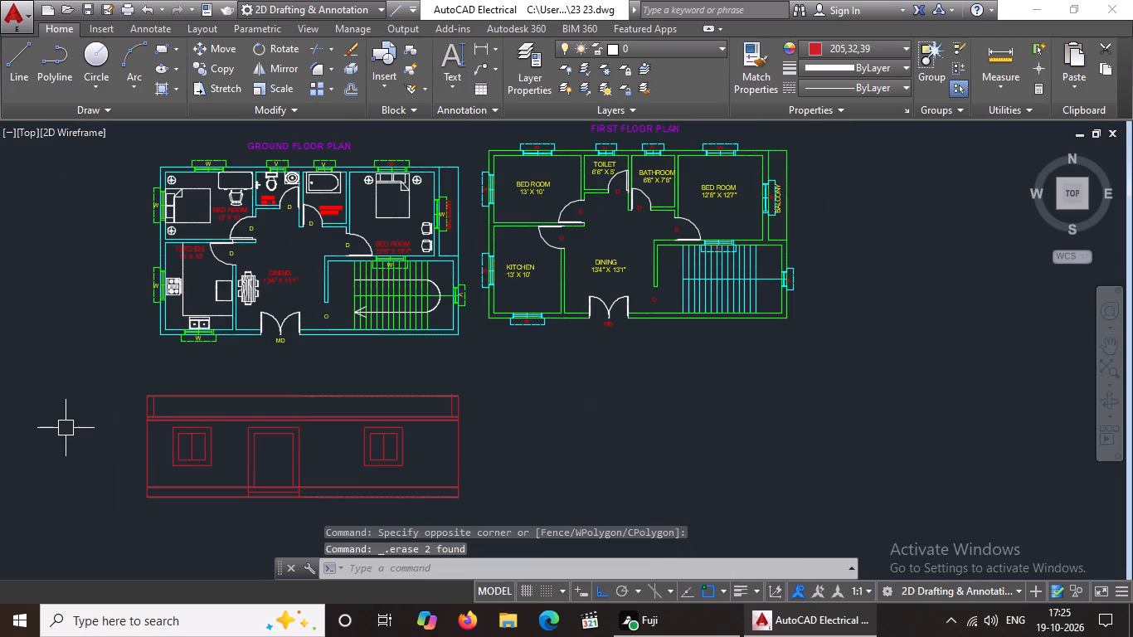
click(79, 365)
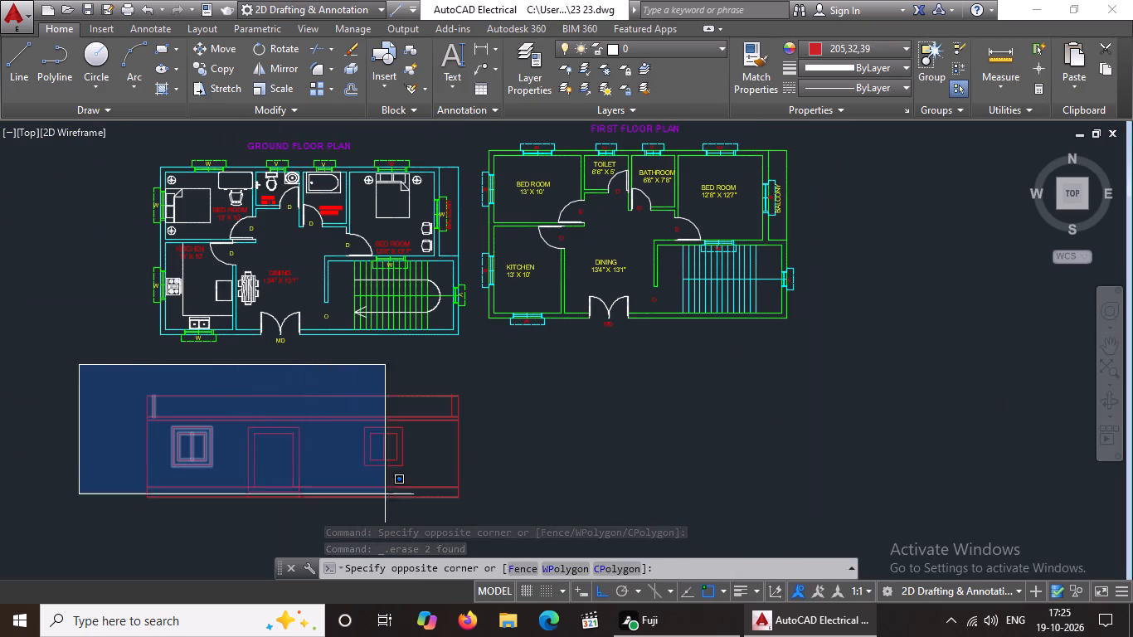
click(509, 519)
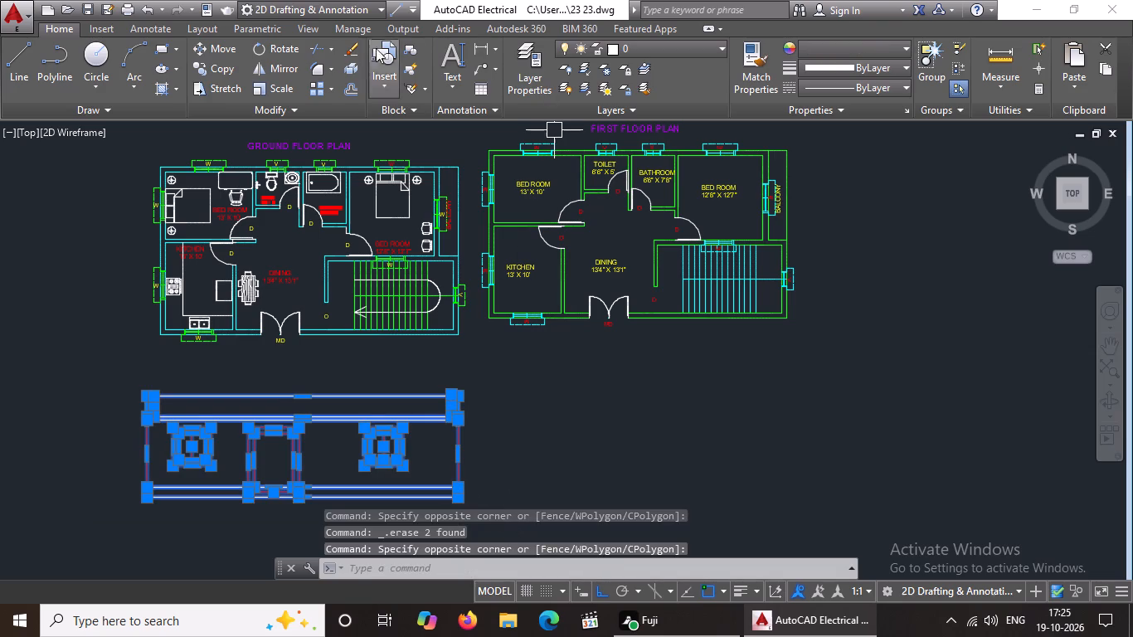
click(213, 71)
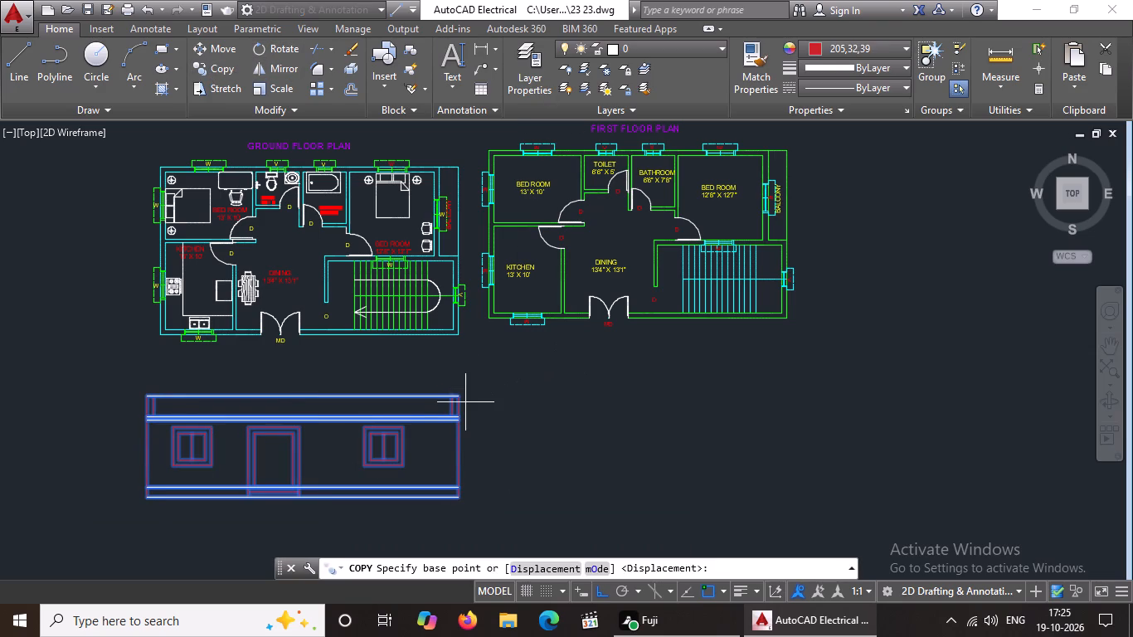
drag(456, 396, 474, 396)
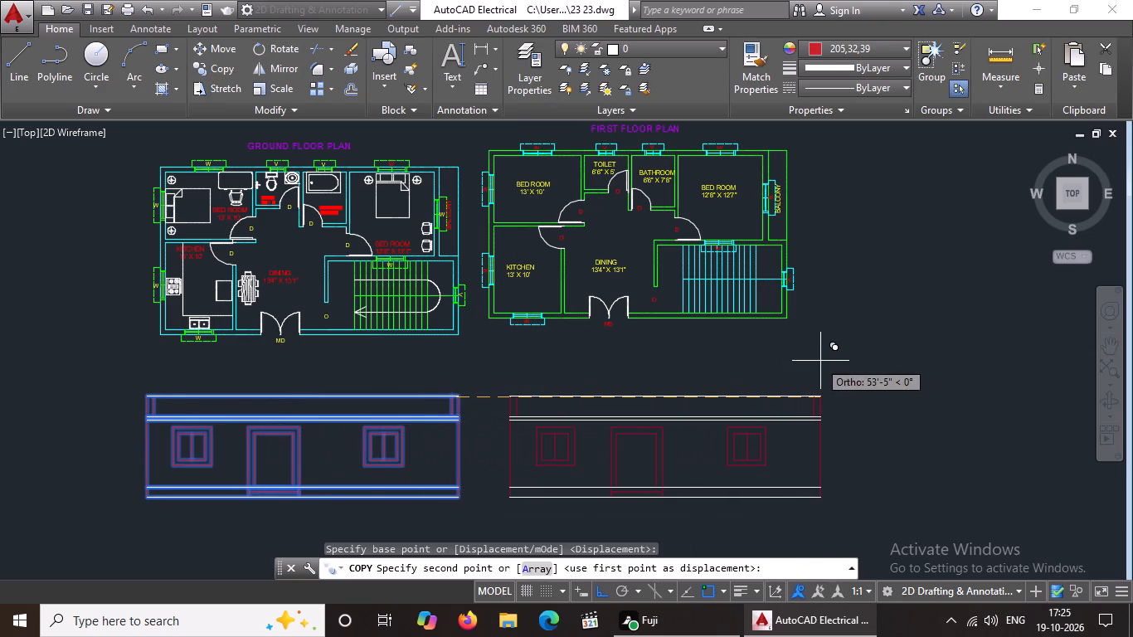
click(820, 360)
key(Escape)
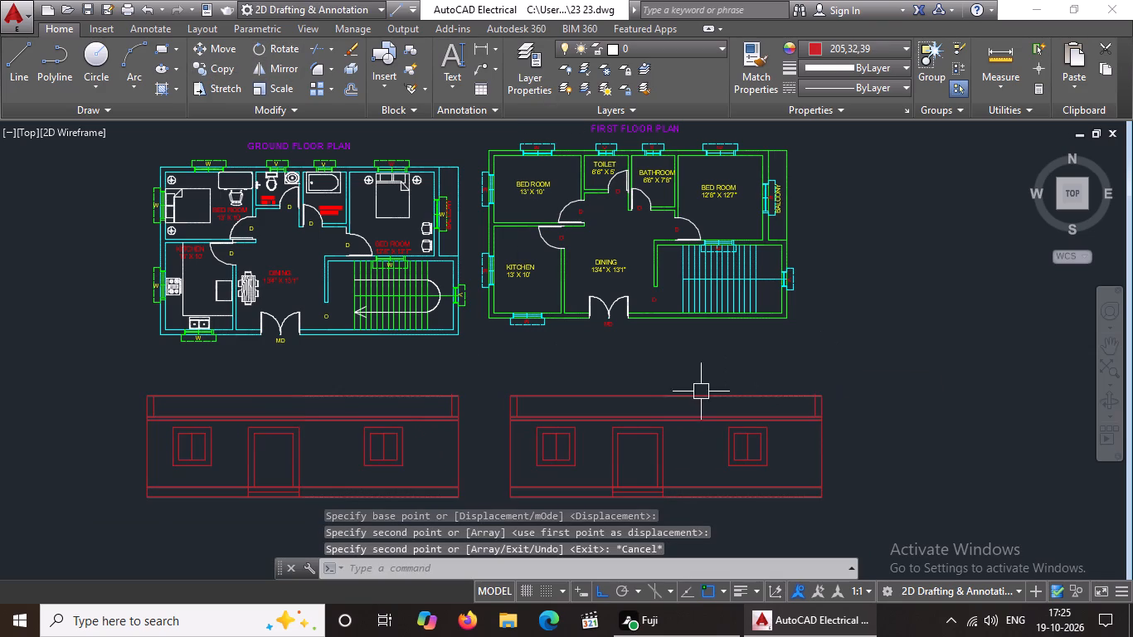
Change the colour of the whole copied elevation below the first floor plan to pale yellow 237,238,153.
click(490, 369)
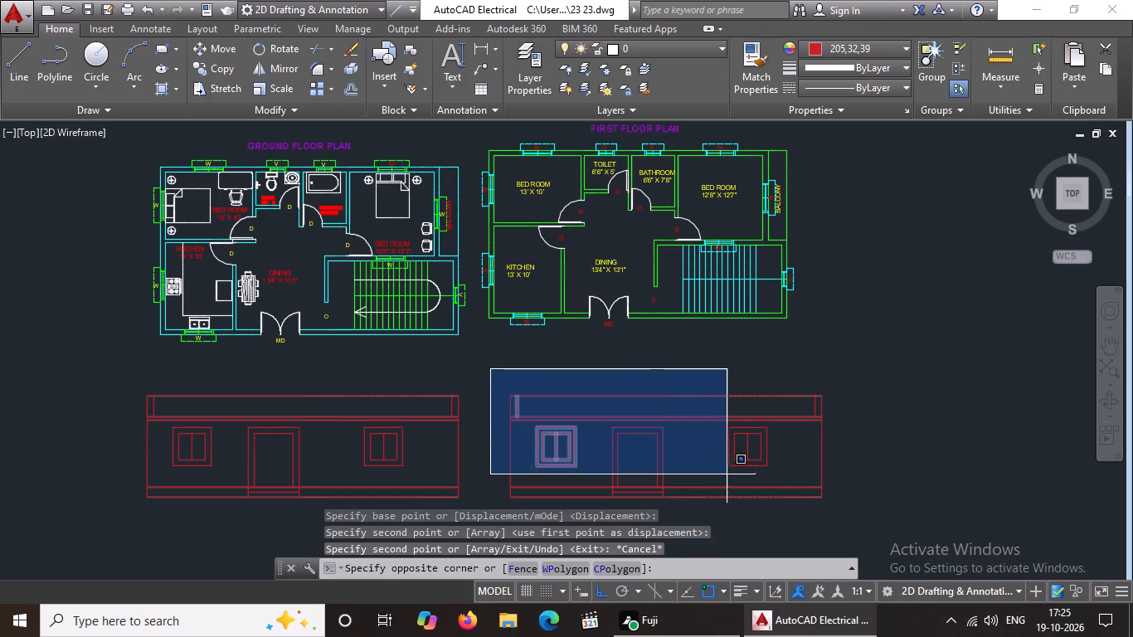
click(897, 514)
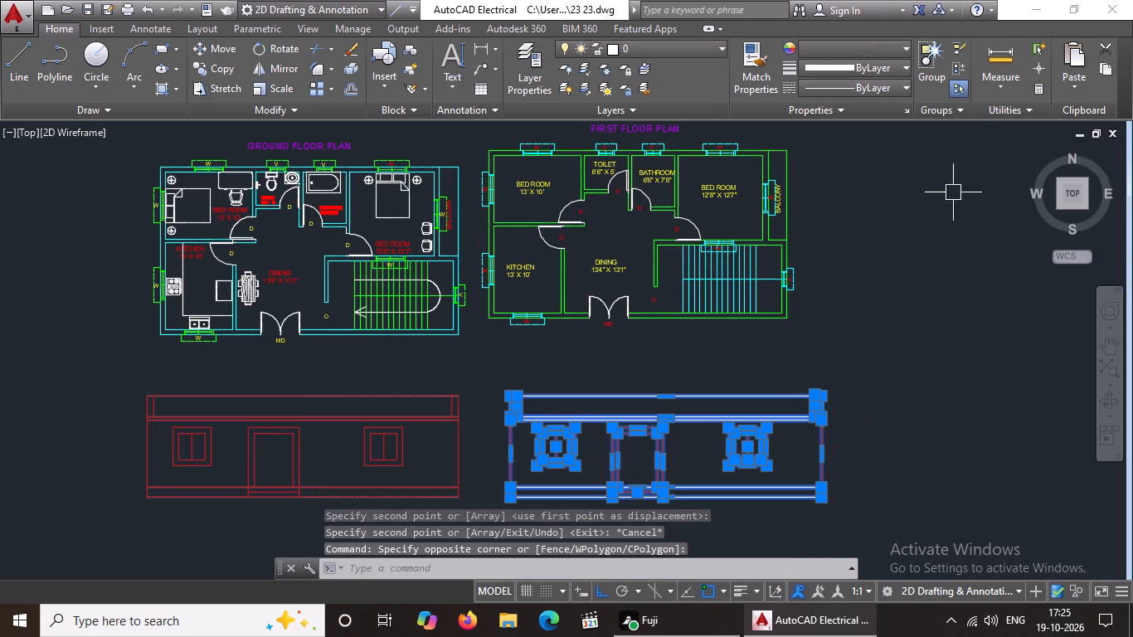
click(902, 48)
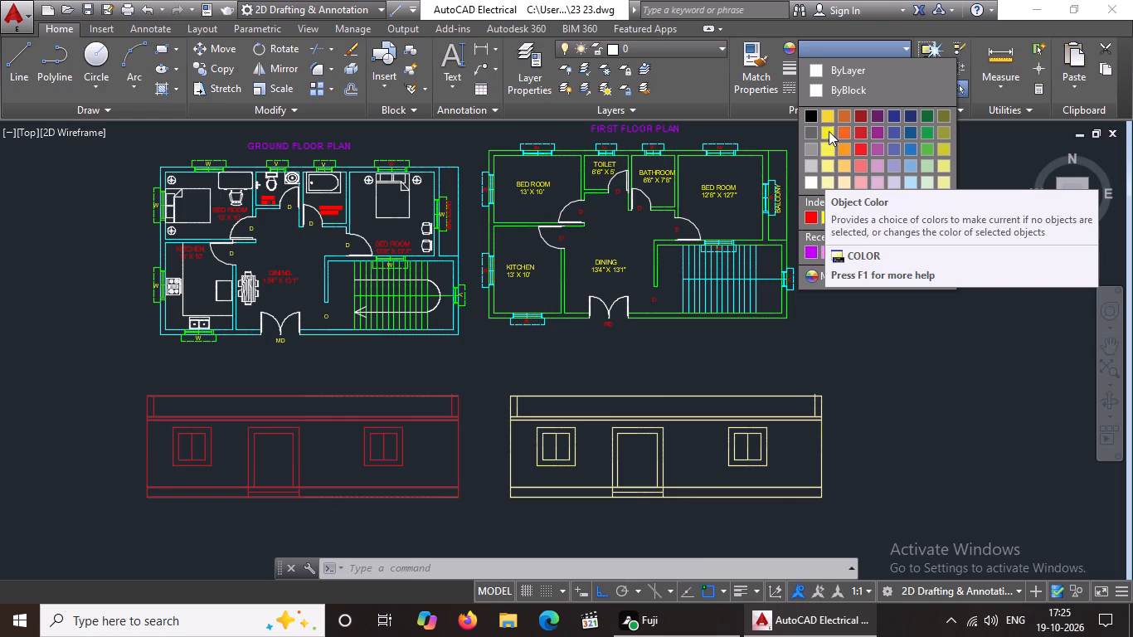
click(827, 220)
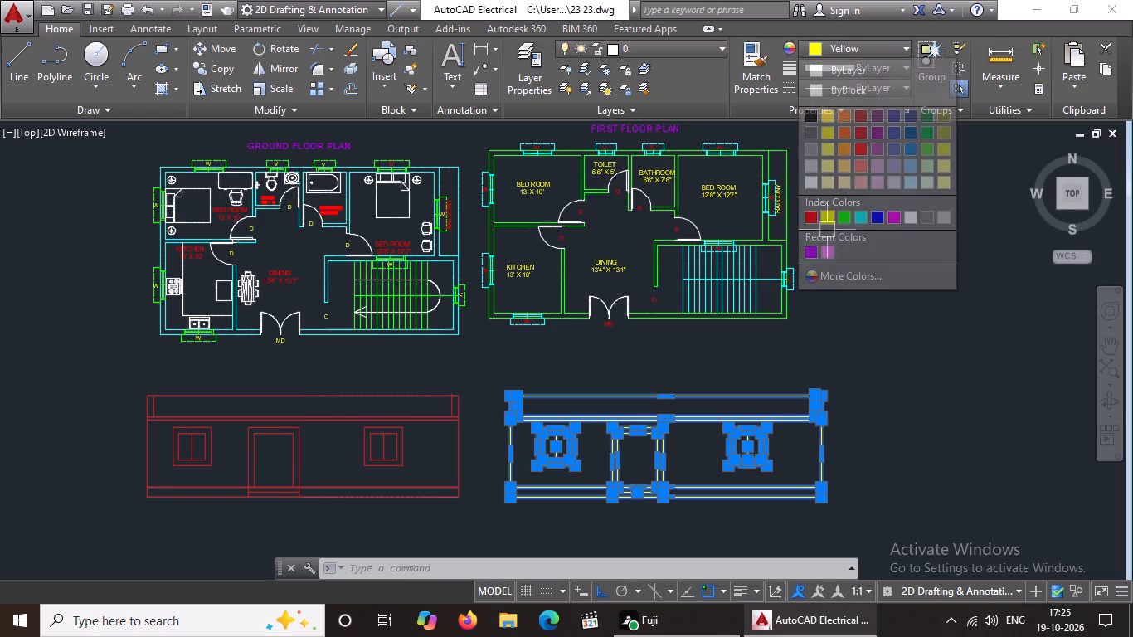
click(849, 45)
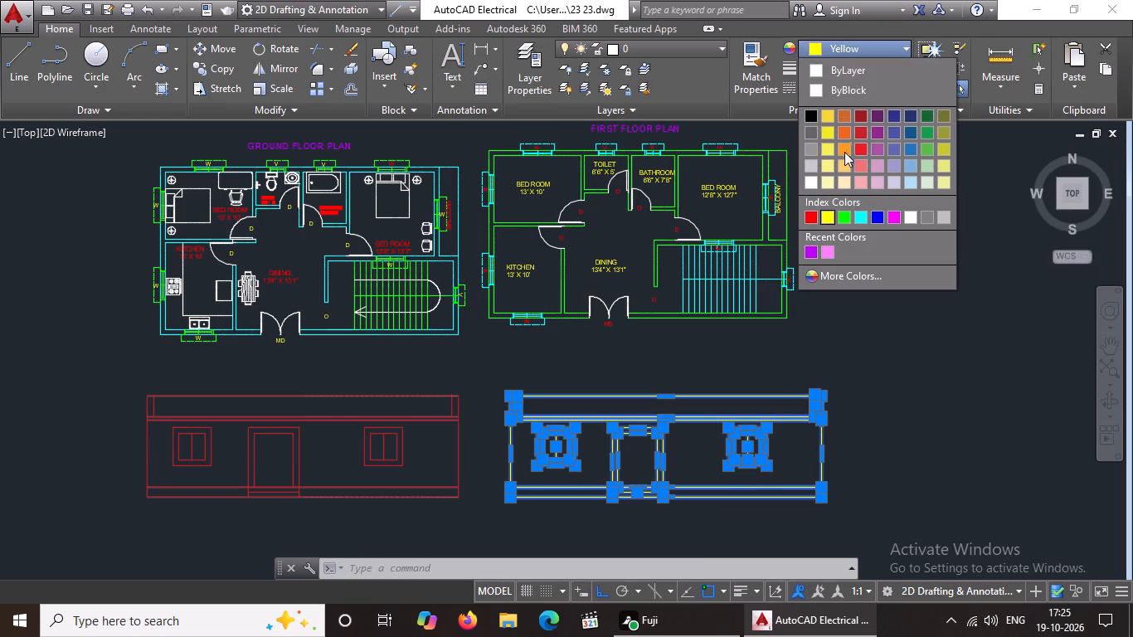
click(939, 177)
key(Escape)
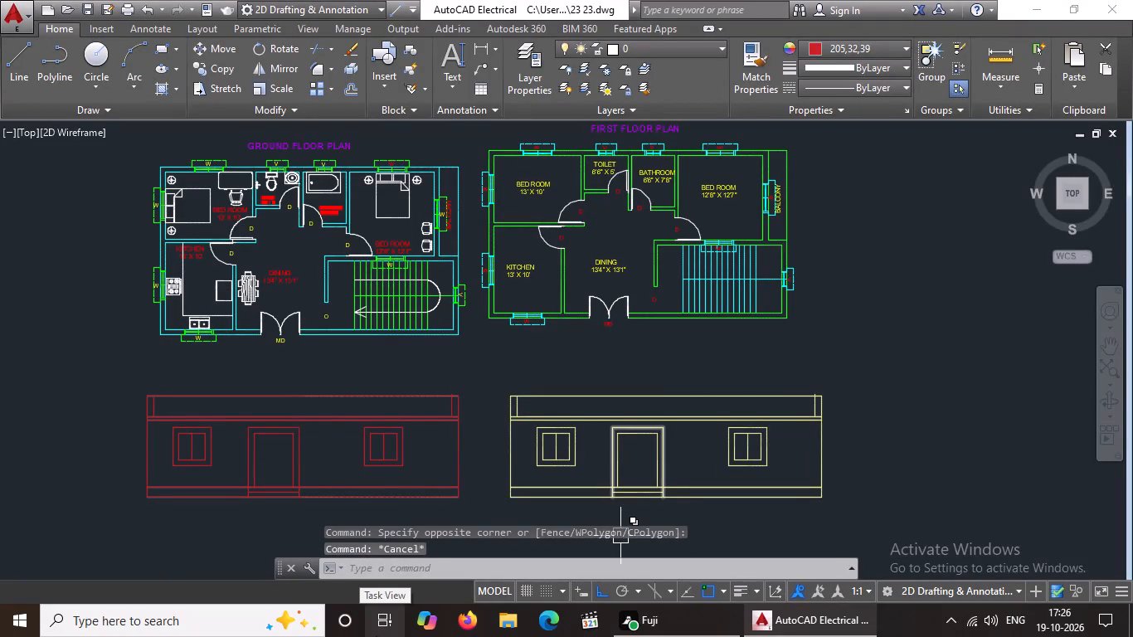
With Ortho off, move the pale yellow elevation up and slightly west, placing its west end under the first floor plan's west wall.
scroll(343, 635, down, 1)
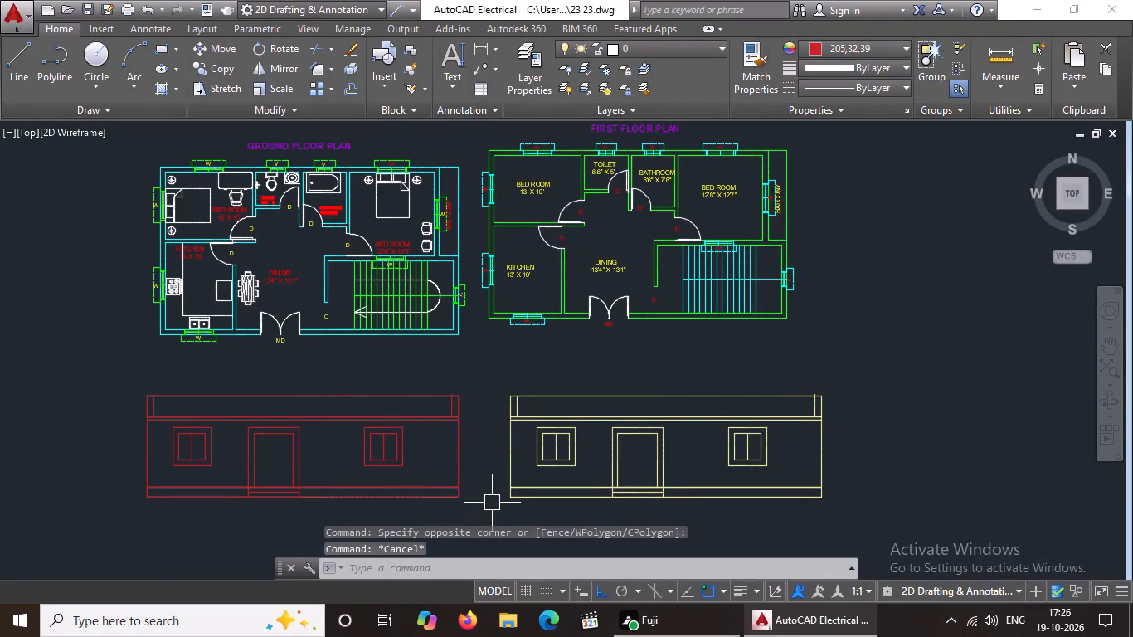
middle_drag(492, 502, 487, 471)
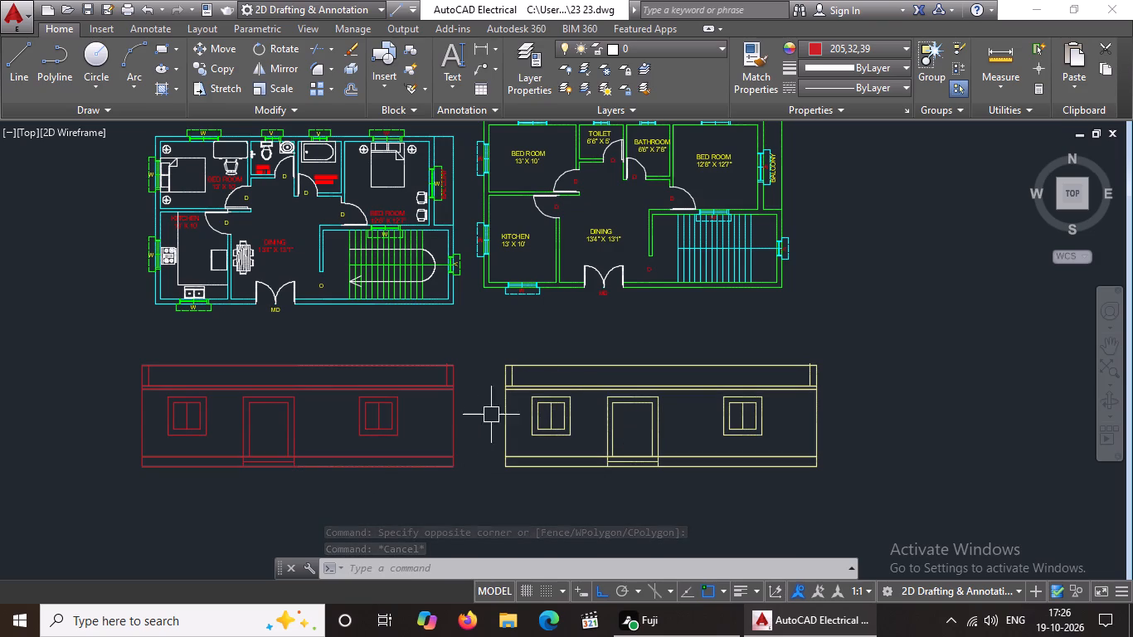
middle_drag(513, 406, 451, 555)
middle_drag(454, 516, 459, 508)
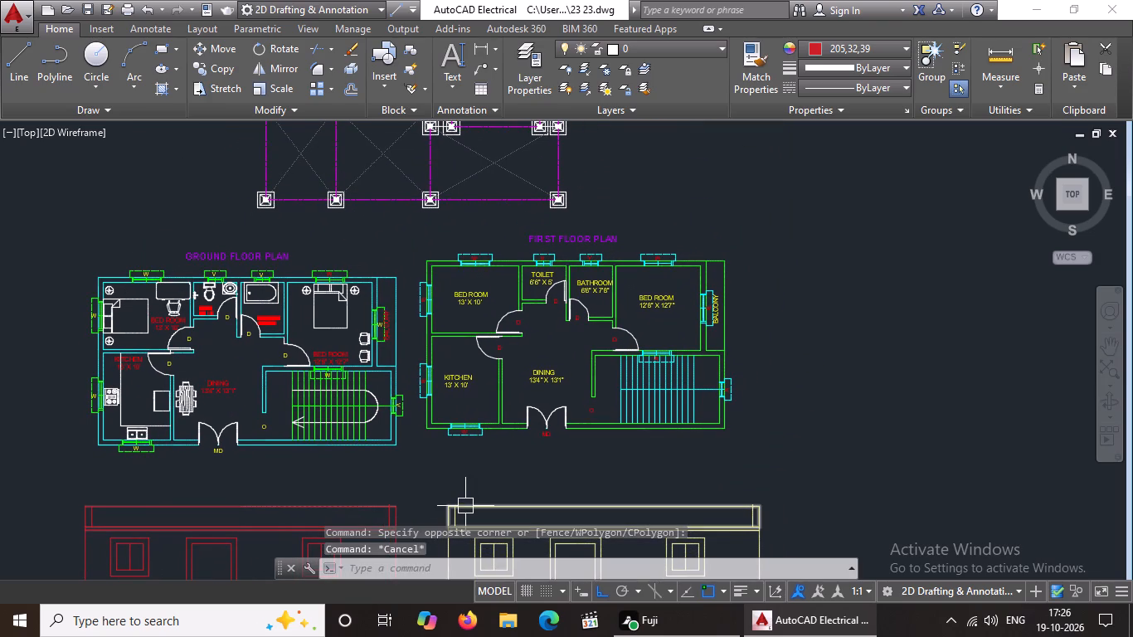
scroll(490, 472, down, 1)
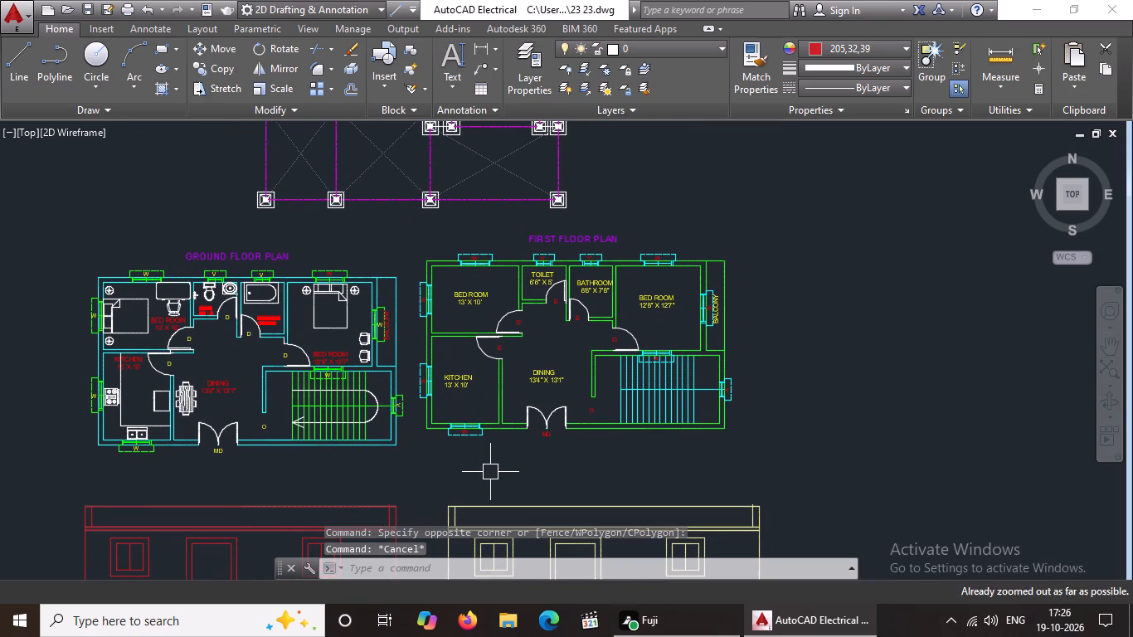
middle_drag(490, 471, 509, 366)
click(432, 377)
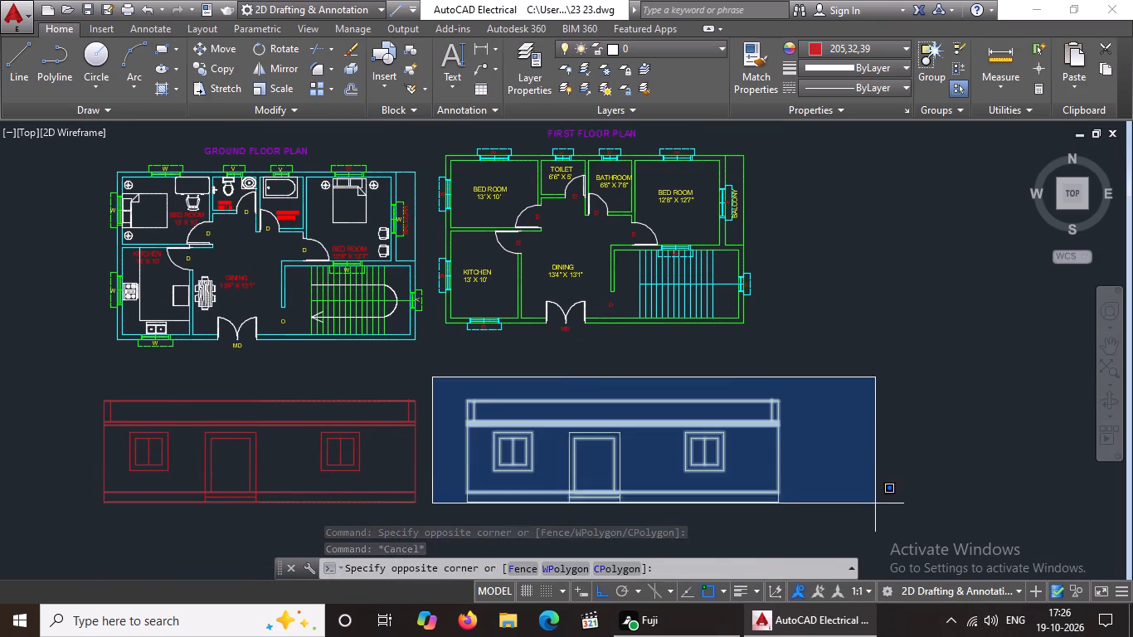
click(862, 524)
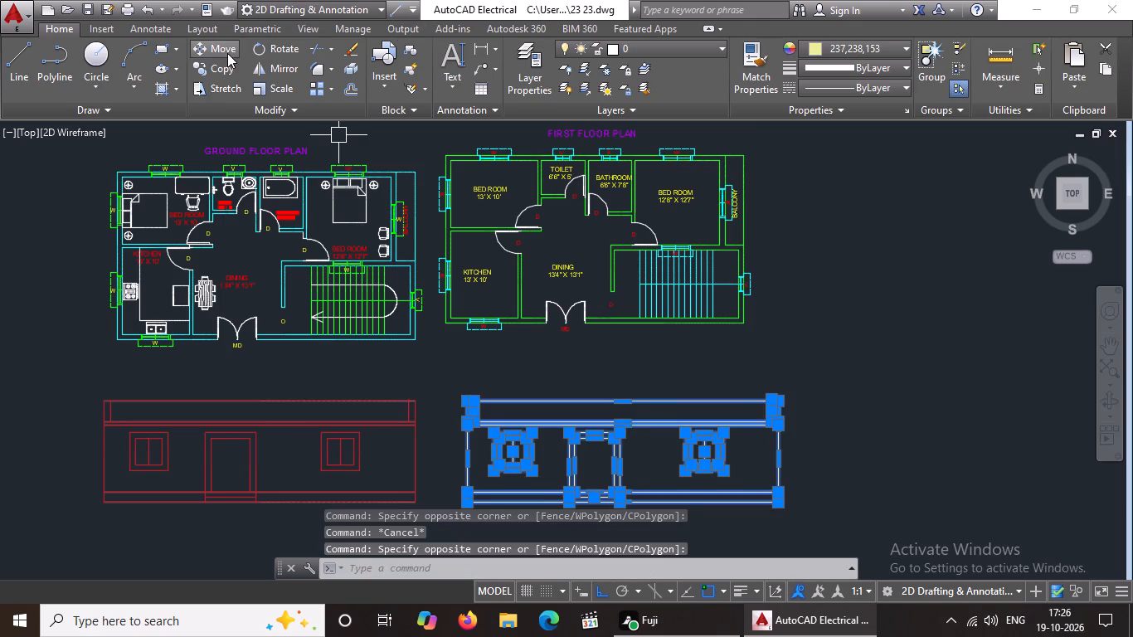
click(227, 53)
click(470, 401)
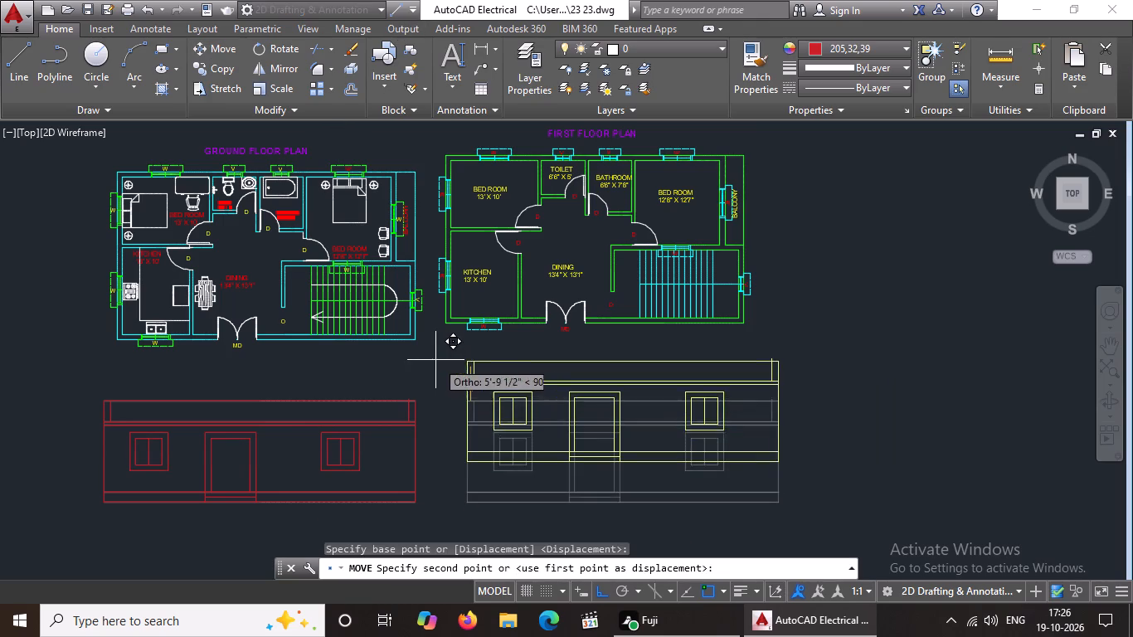
click(602, 594)
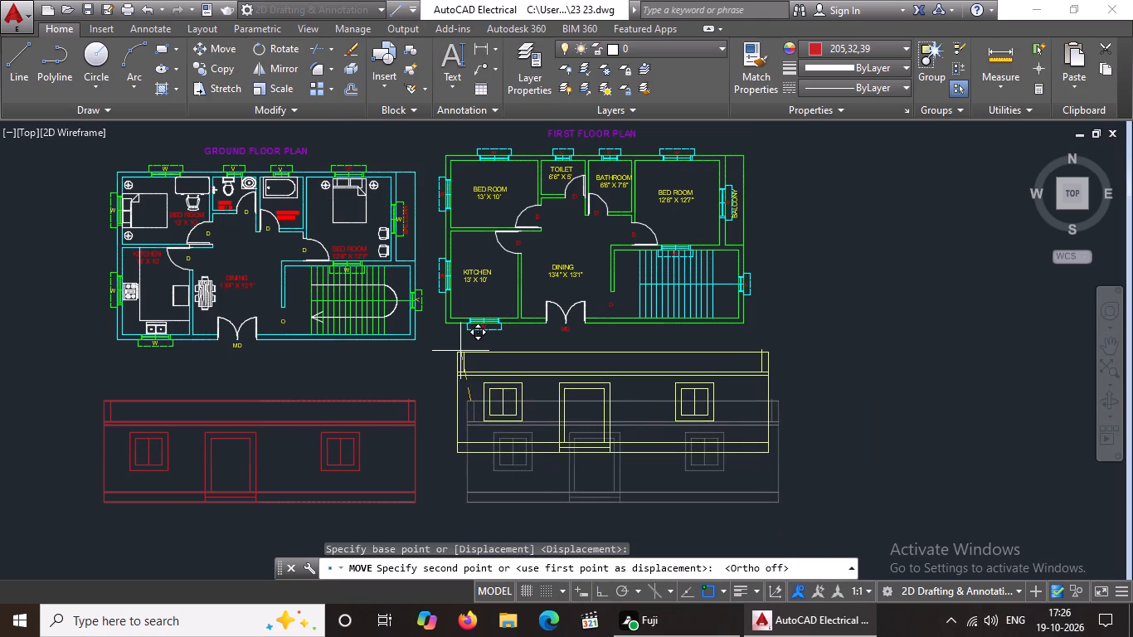
click(450, 353)
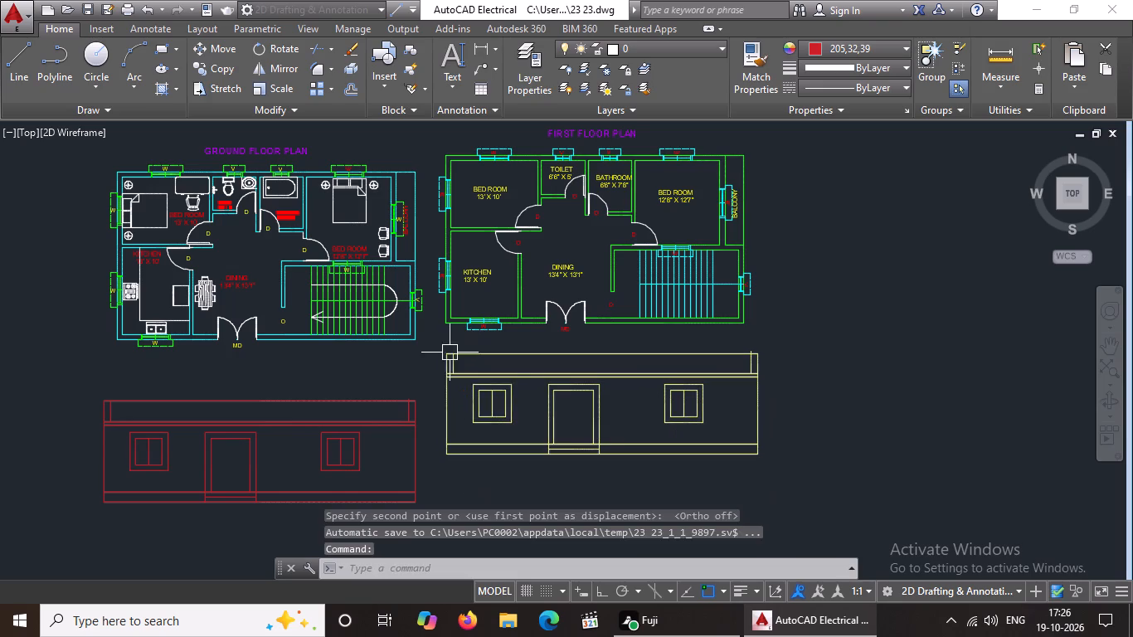
middle_drag(562, 443, 576, 519)
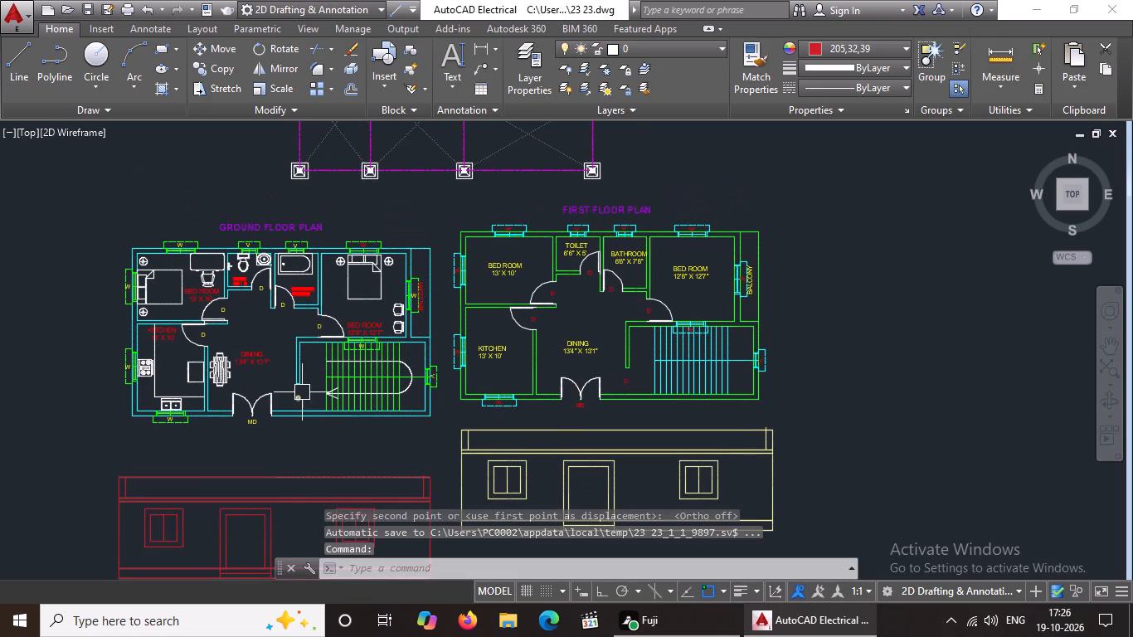
key(Escape)
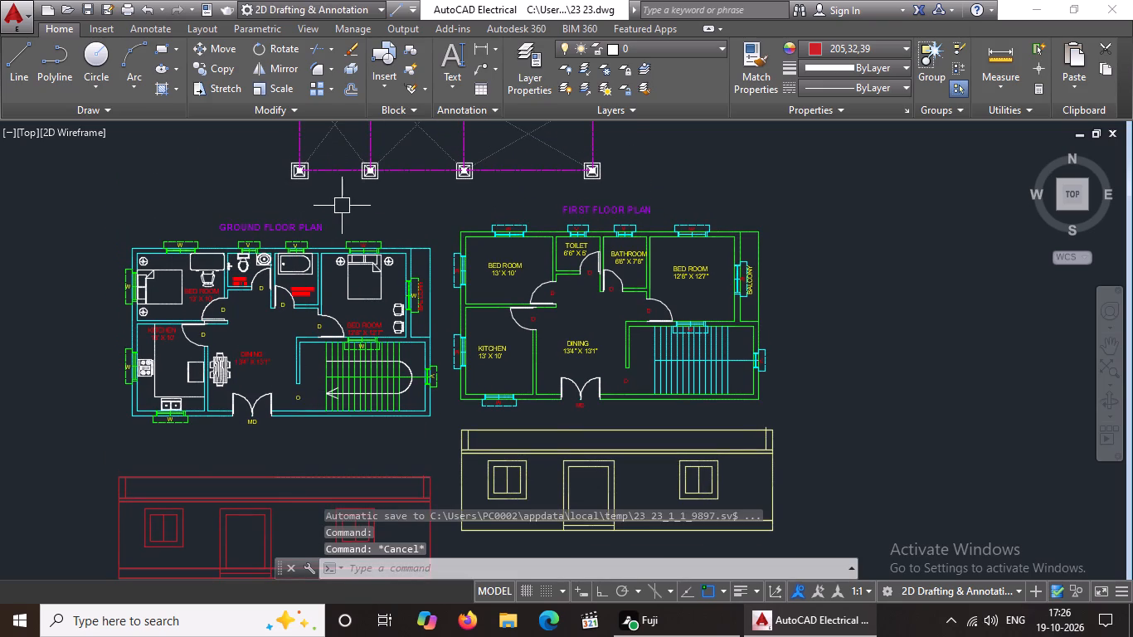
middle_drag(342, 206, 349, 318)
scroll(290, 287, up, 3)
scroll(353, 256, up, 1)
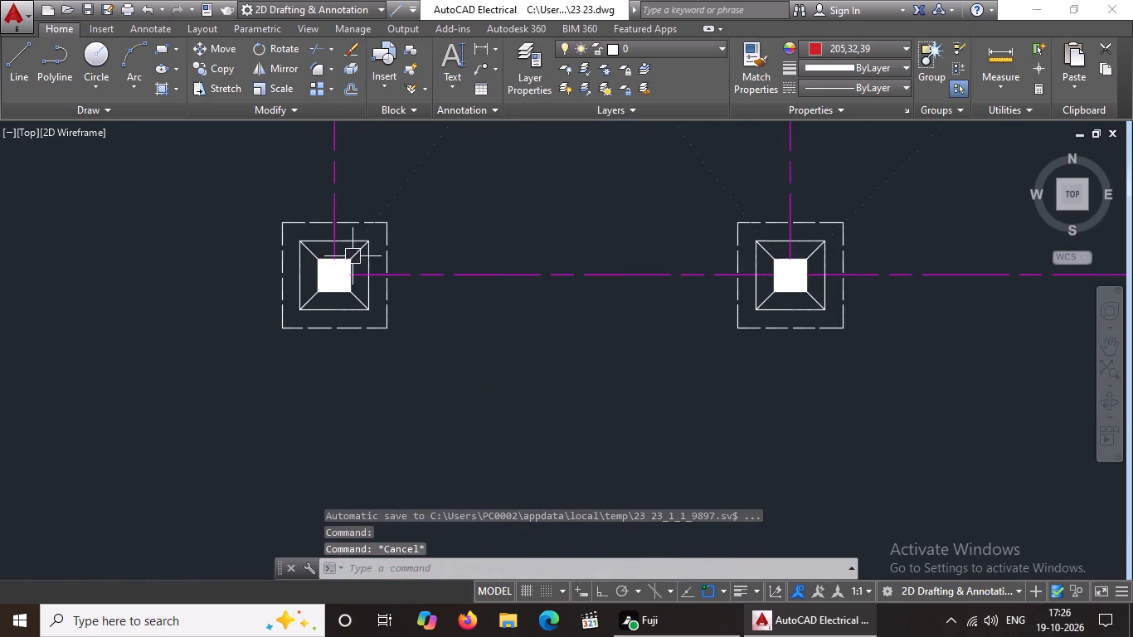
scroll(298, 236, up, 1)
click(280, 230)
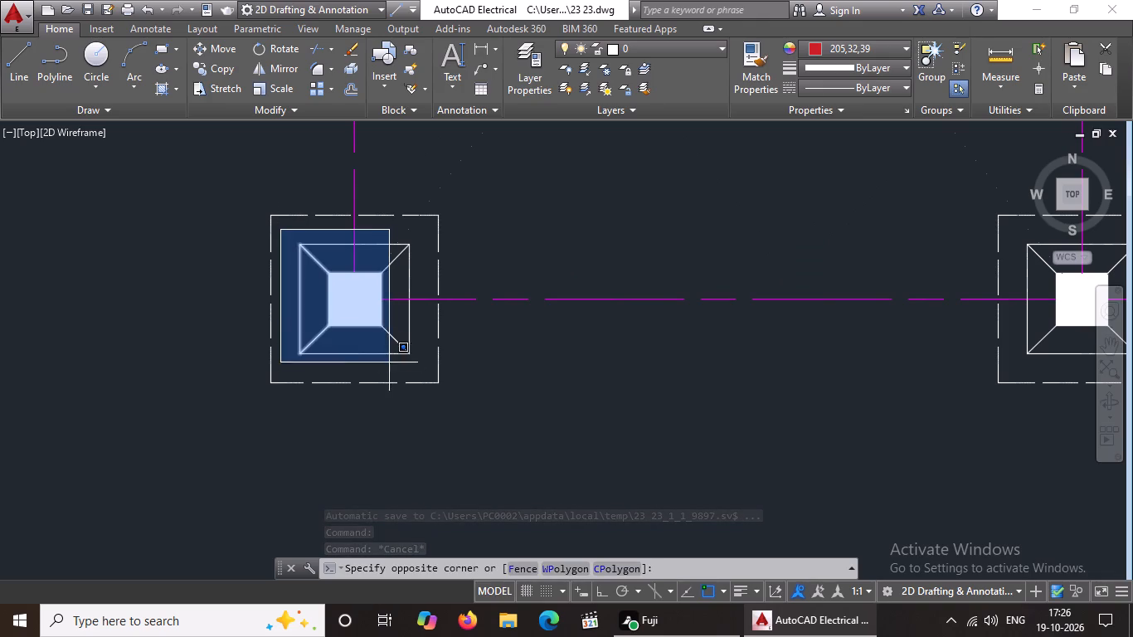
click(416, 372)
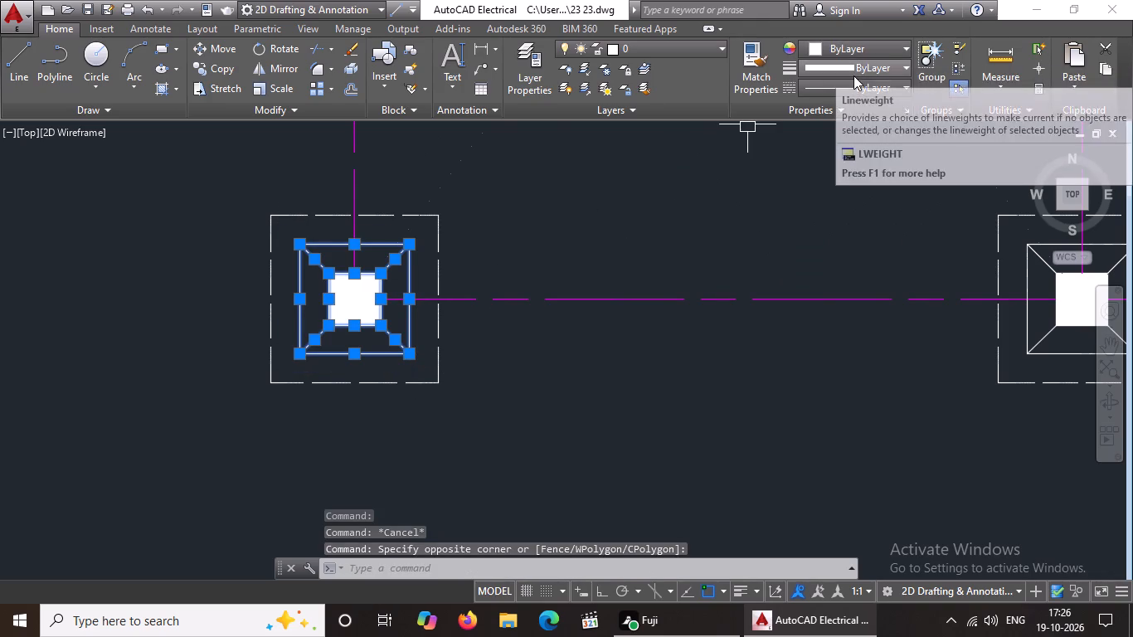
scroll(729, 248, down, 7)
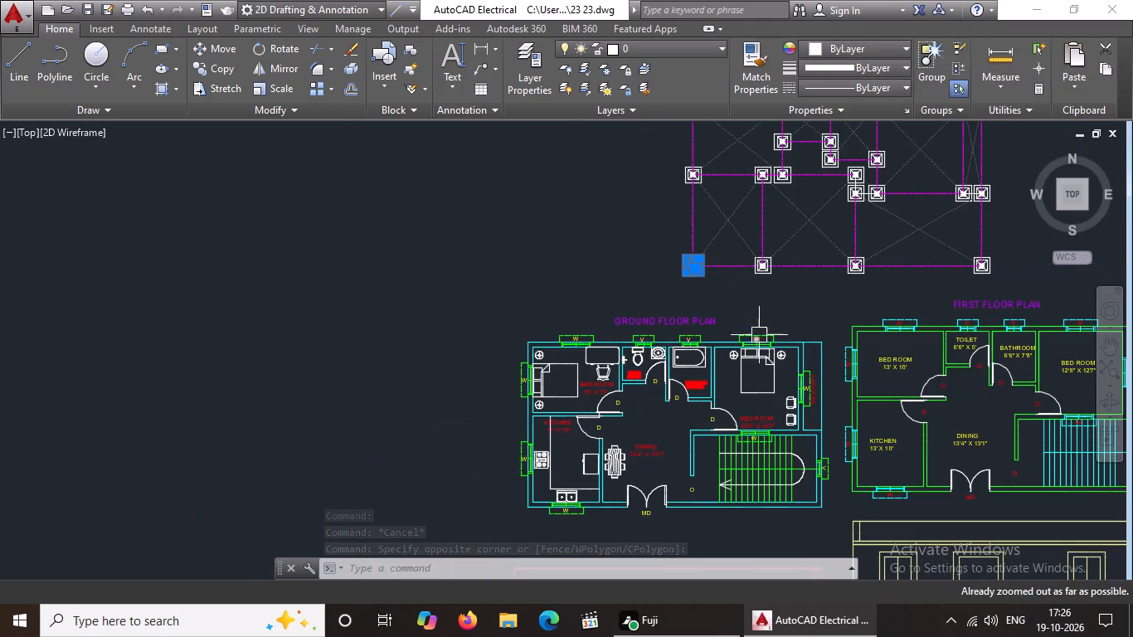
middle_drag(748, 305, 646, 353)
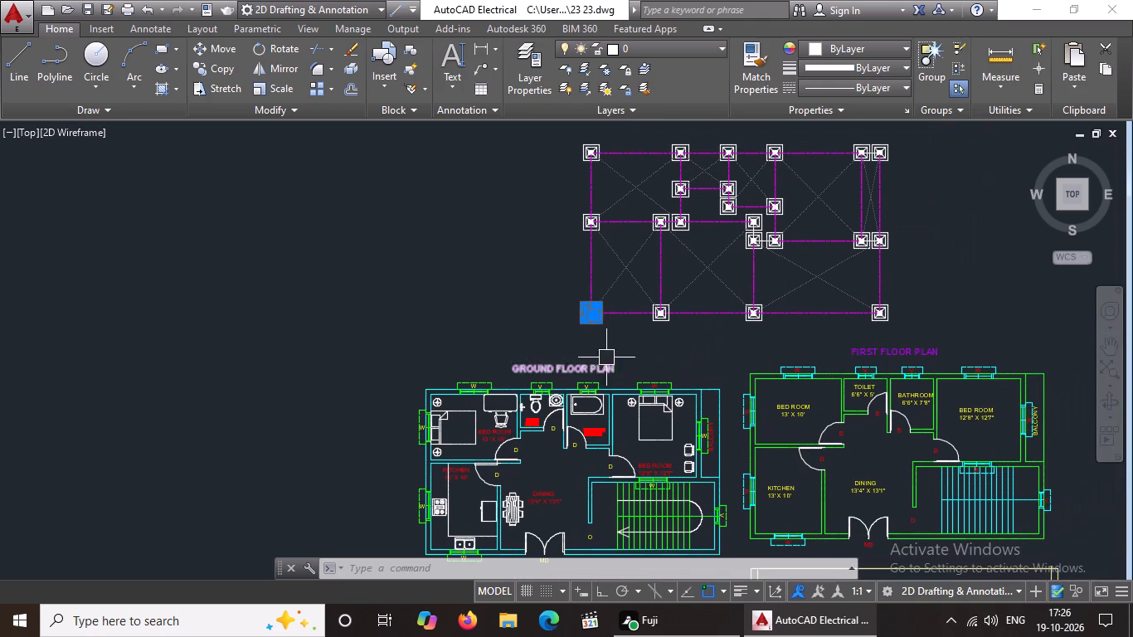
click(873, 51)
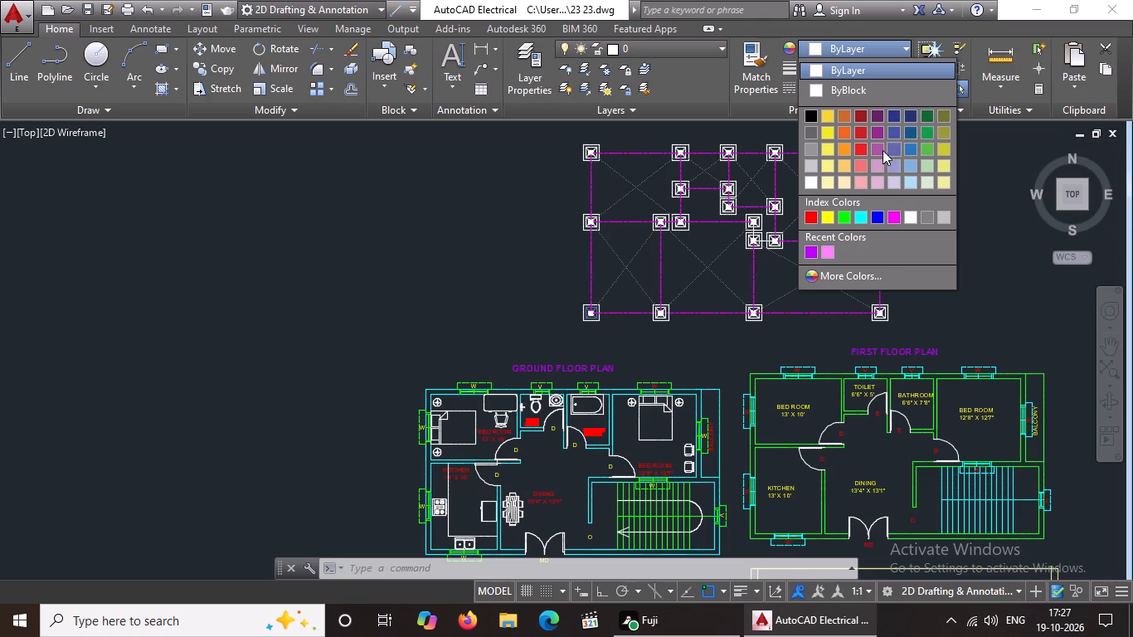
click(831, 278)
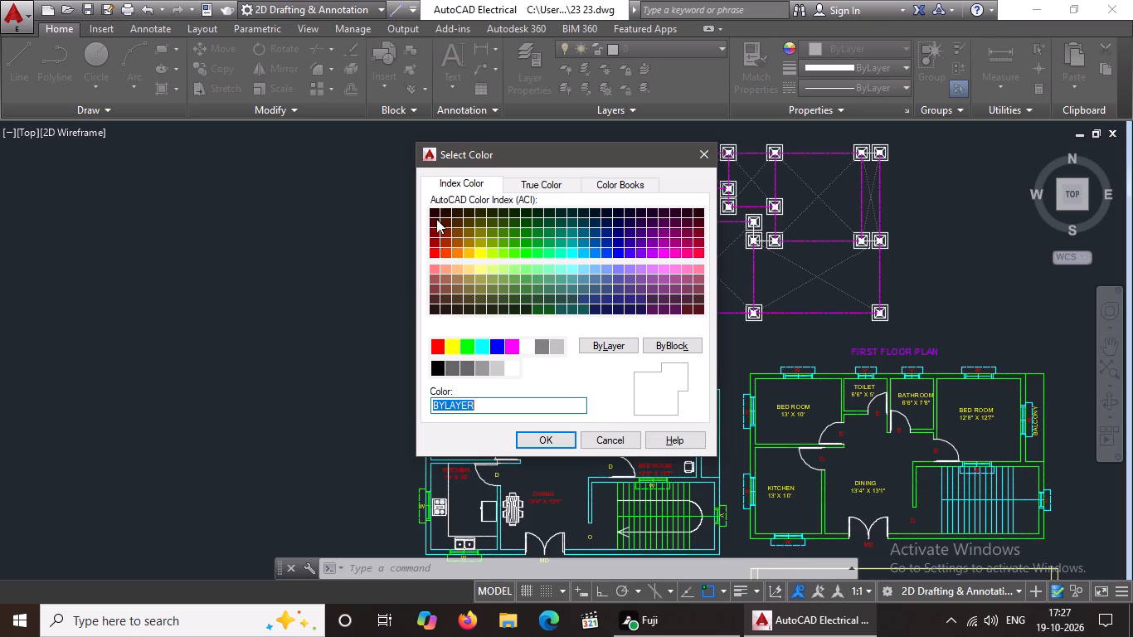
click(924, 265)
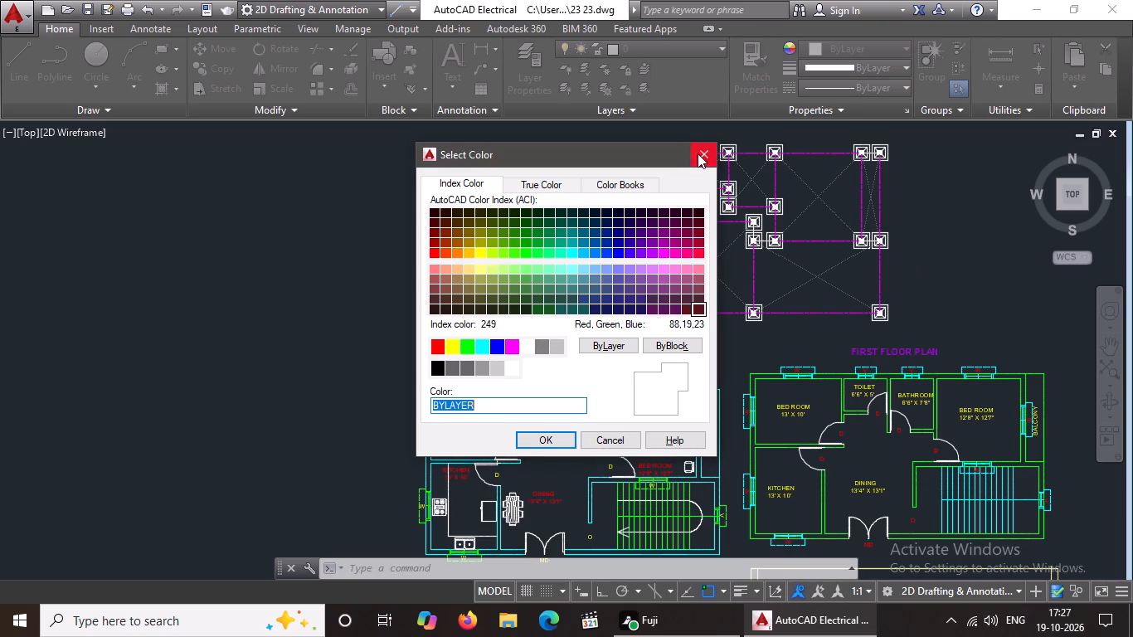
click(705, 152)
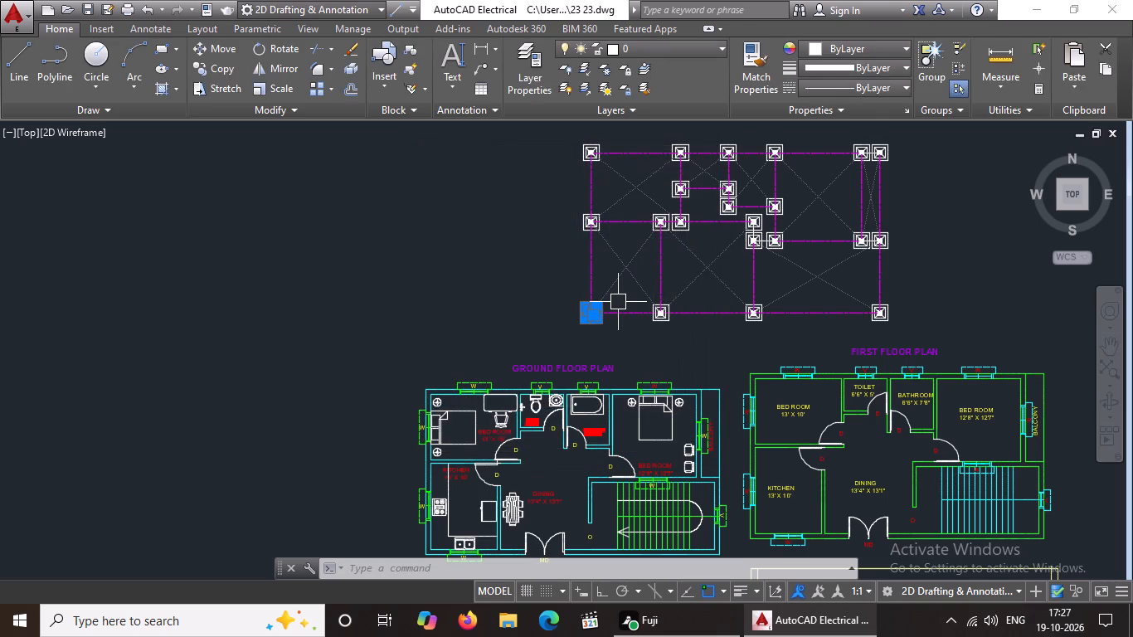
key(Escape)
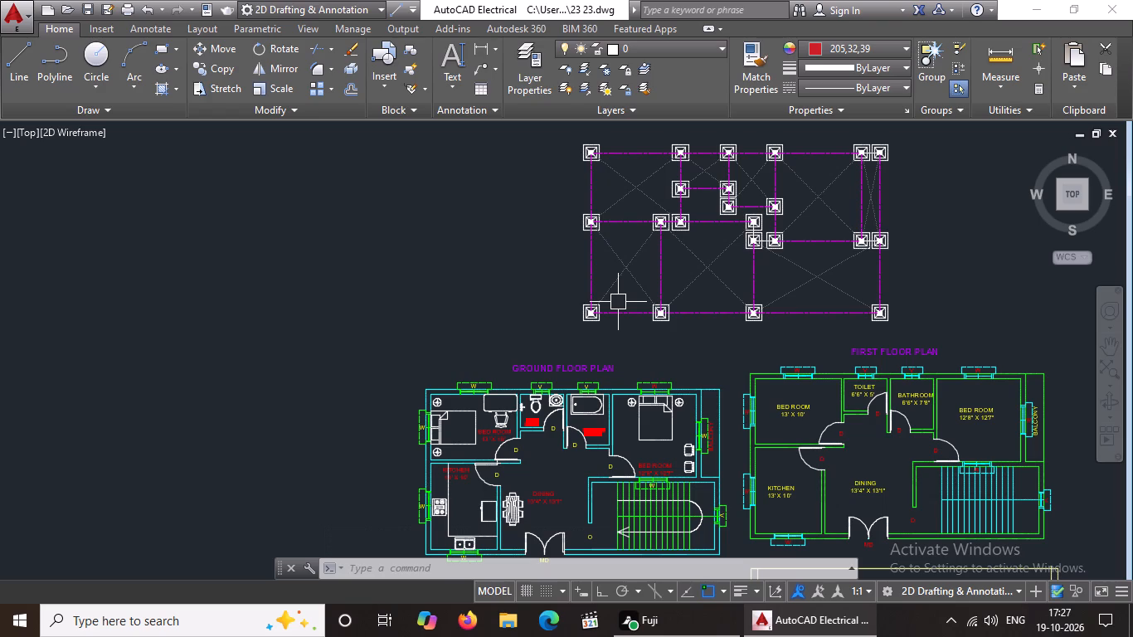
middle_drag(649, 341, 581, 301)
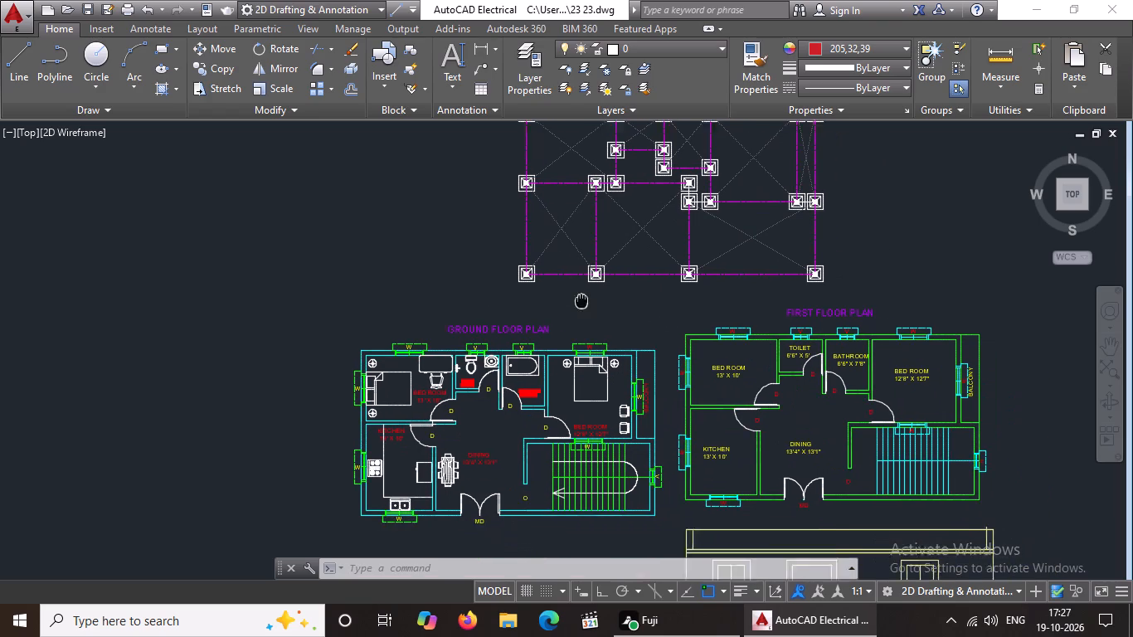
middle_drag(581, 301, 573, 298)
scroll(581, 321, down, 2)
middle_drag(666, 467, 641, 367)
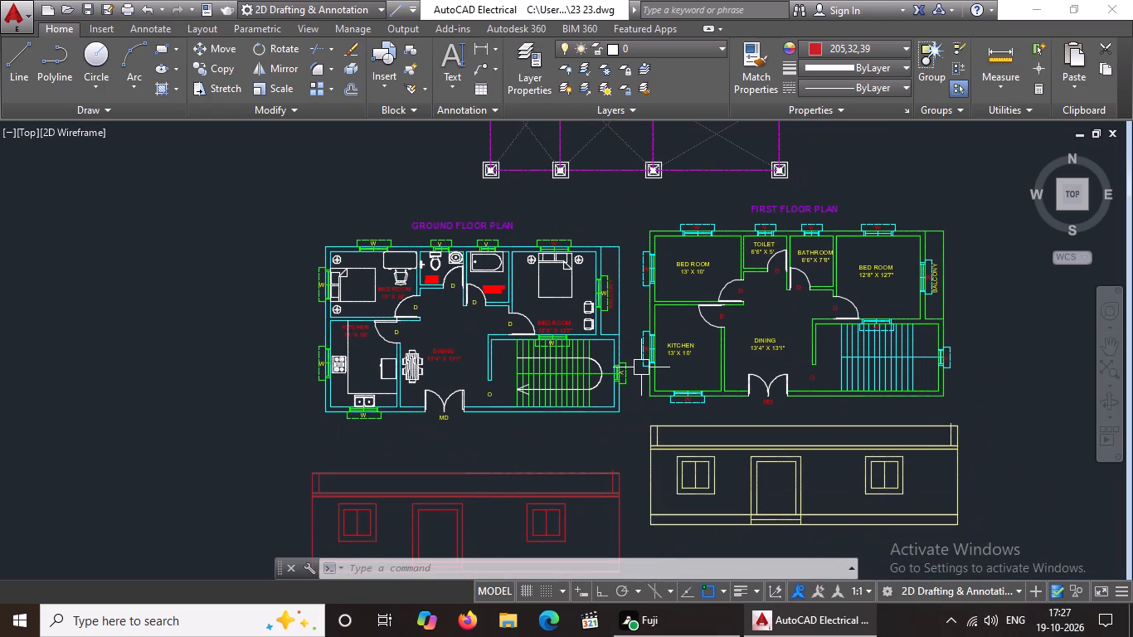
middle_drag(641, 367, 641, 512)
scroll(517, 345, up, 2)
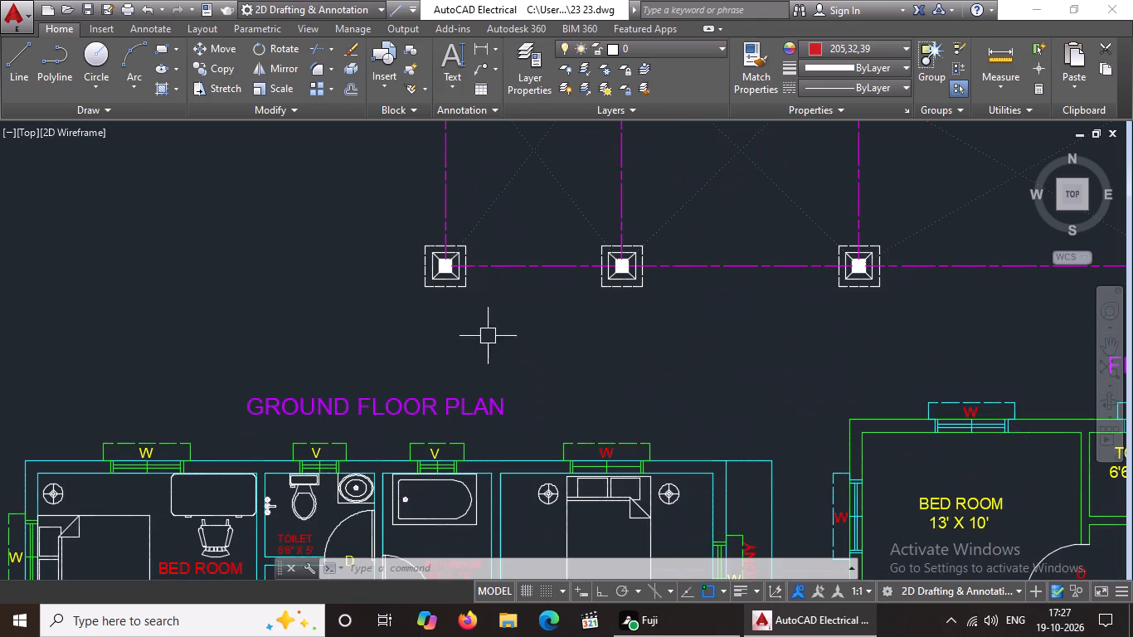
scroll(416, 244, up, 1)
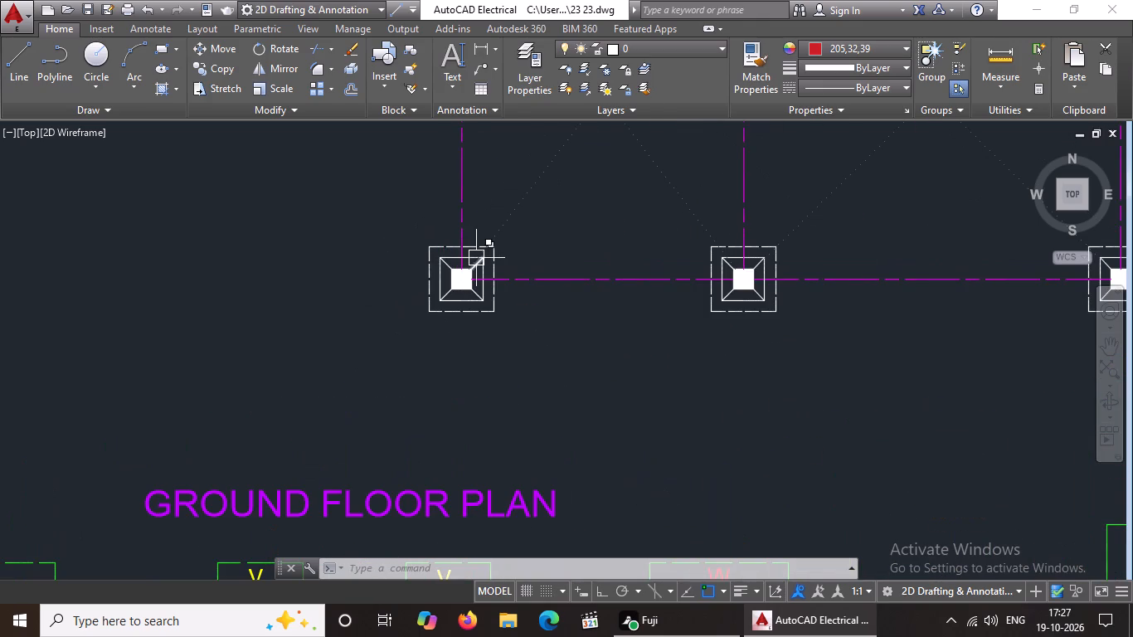
Change the colour of the GROUND FLOOR PLAN and FIRST FLOOR PLAN titles to white 255,255,255.
scroll(477, 259, down, 9)
middle_drag(591, 396, 571, 305)
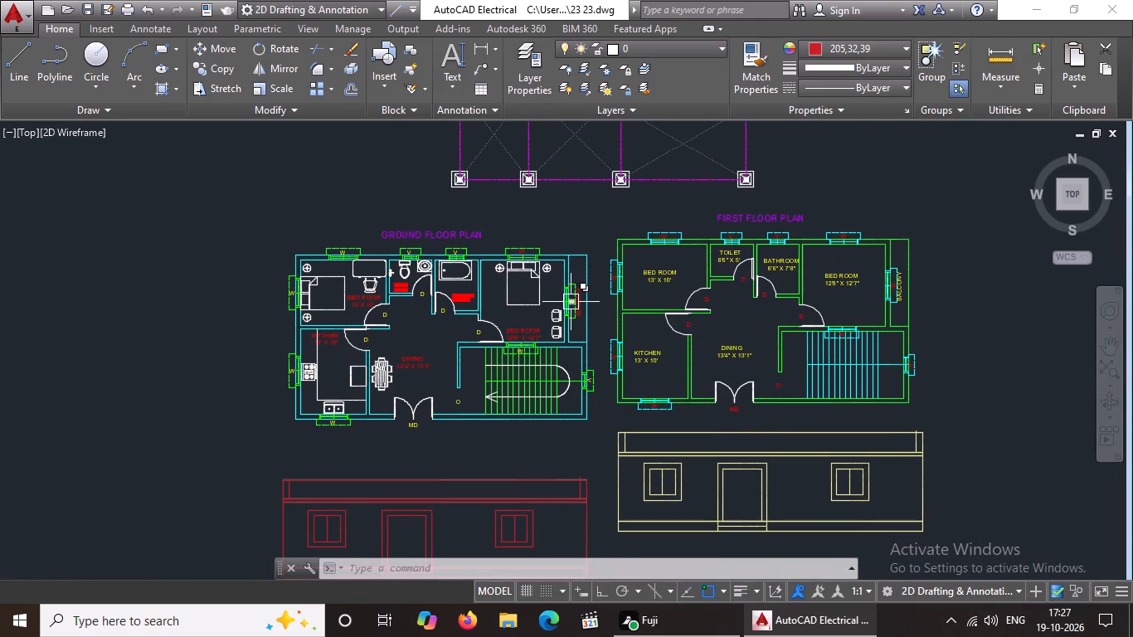
click(426, 232)
click(879, 50)
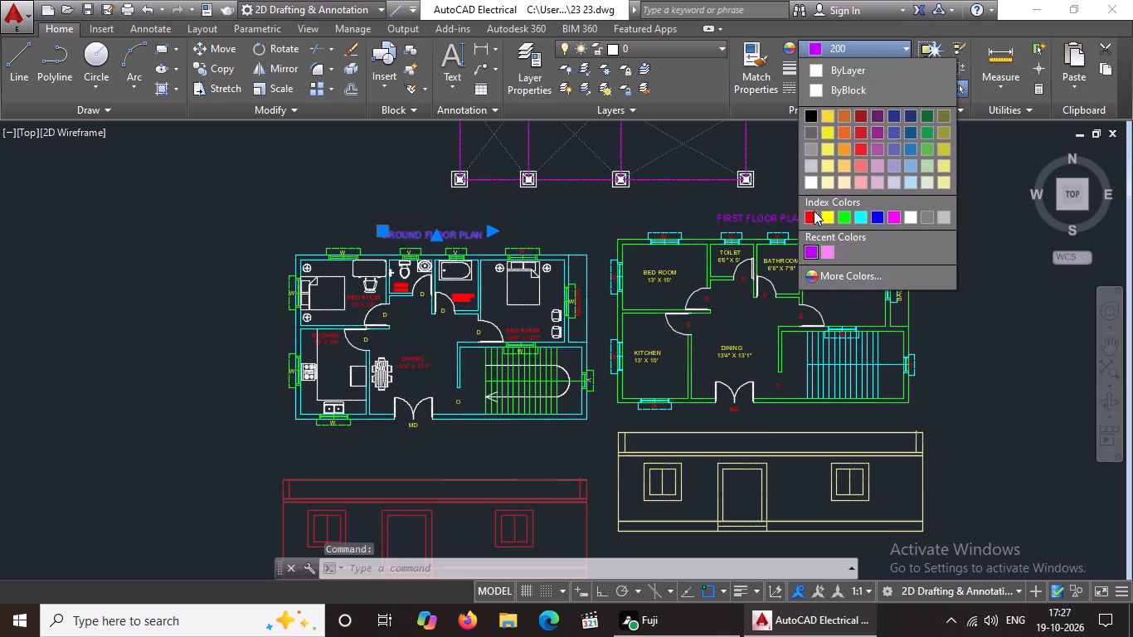
click(810, 181)
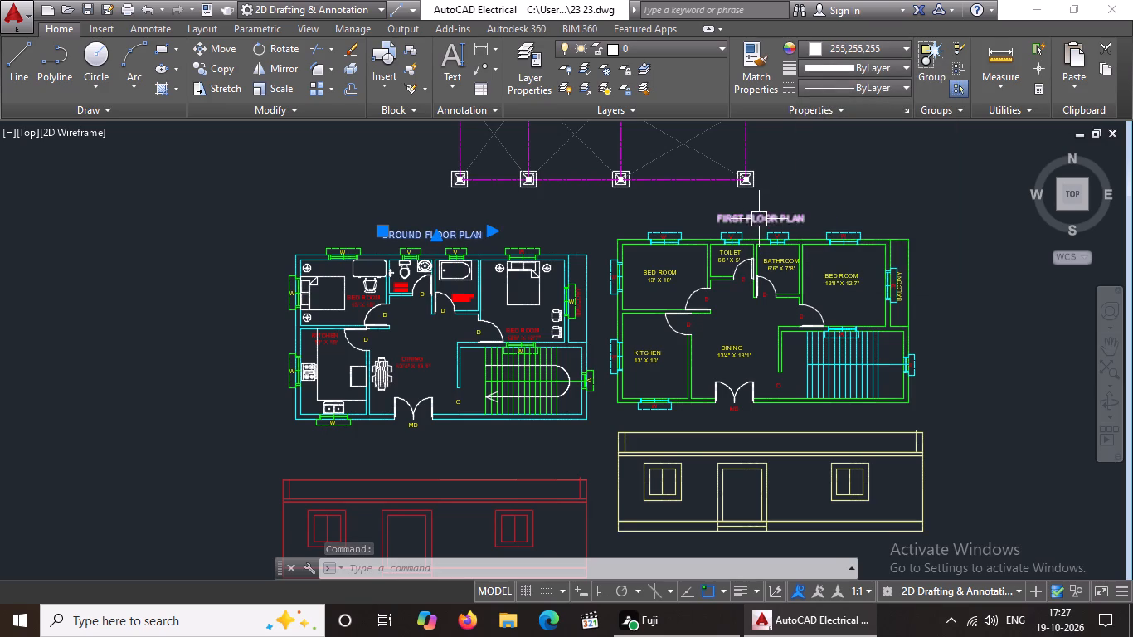
click(759, 219)
click(897, 43)
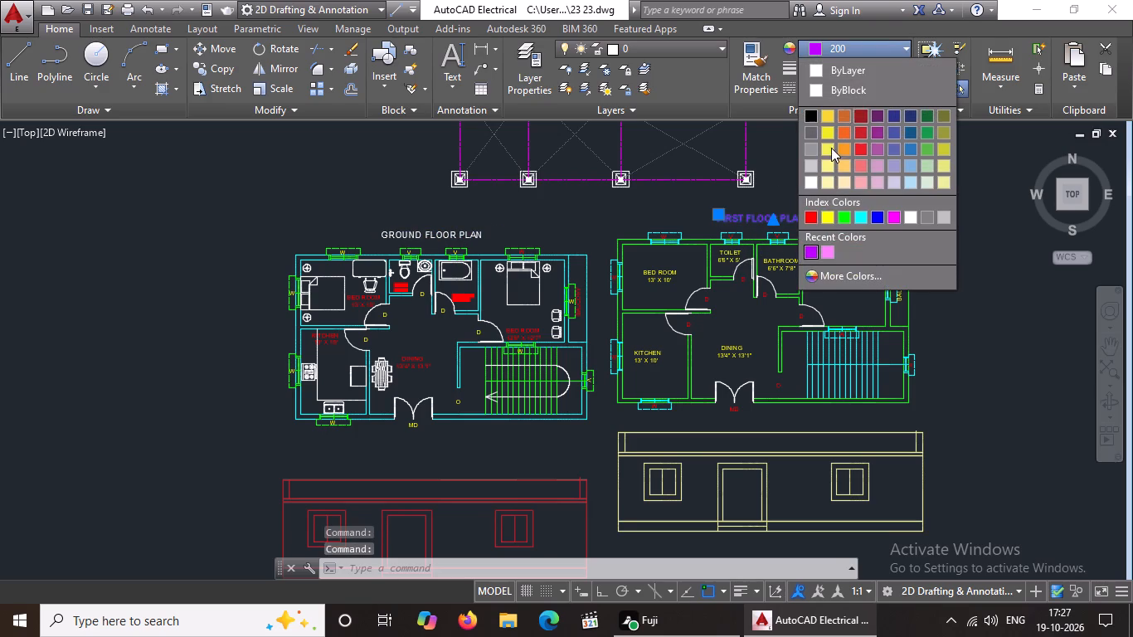
click(807, 180)
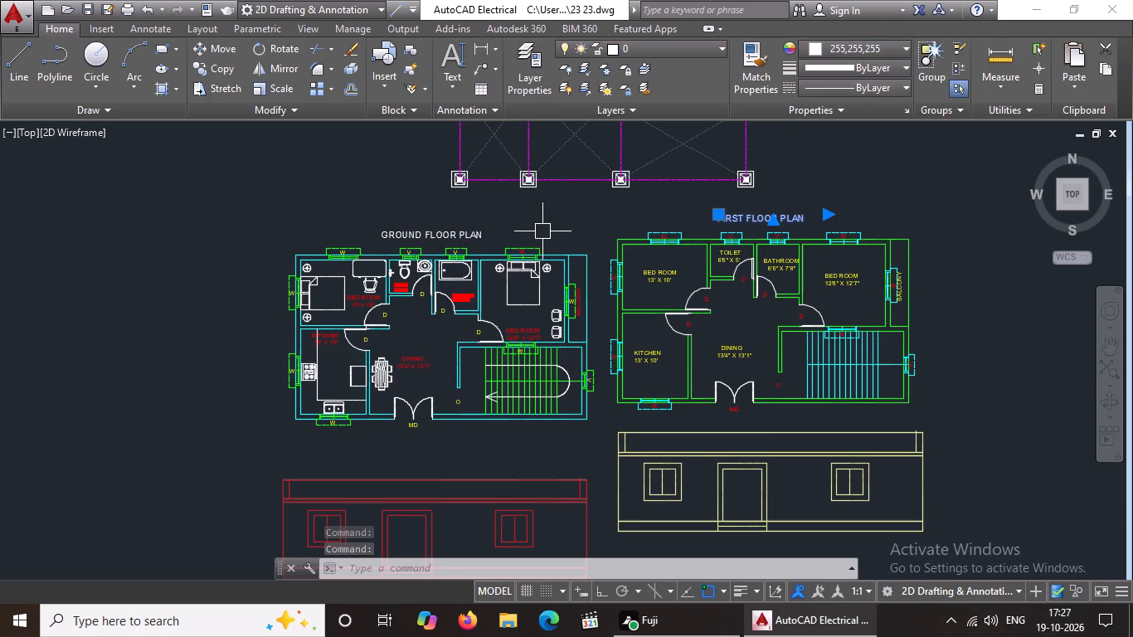
Trim the short vertical line stubs projecting above the parapet's top line at the east end of the red and pale yellow elevations.
scroll(552, 222, down, 2)
middle_drag(589, 392, 622, 263)
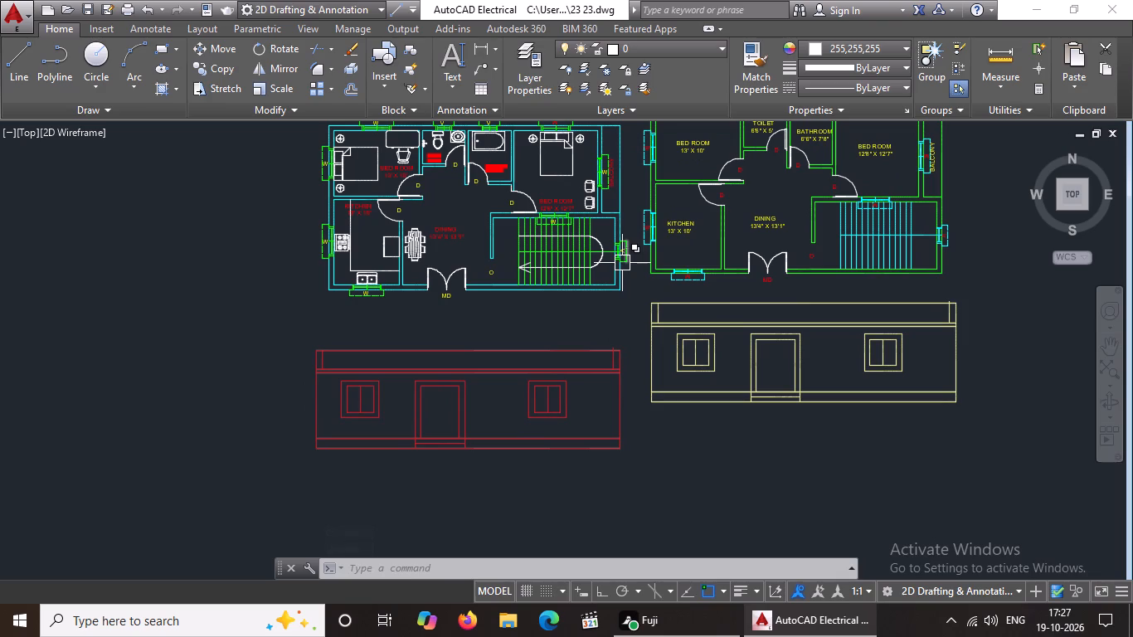
scroll(624, 266, down, 2)
scroll(615, 346, up, 4)
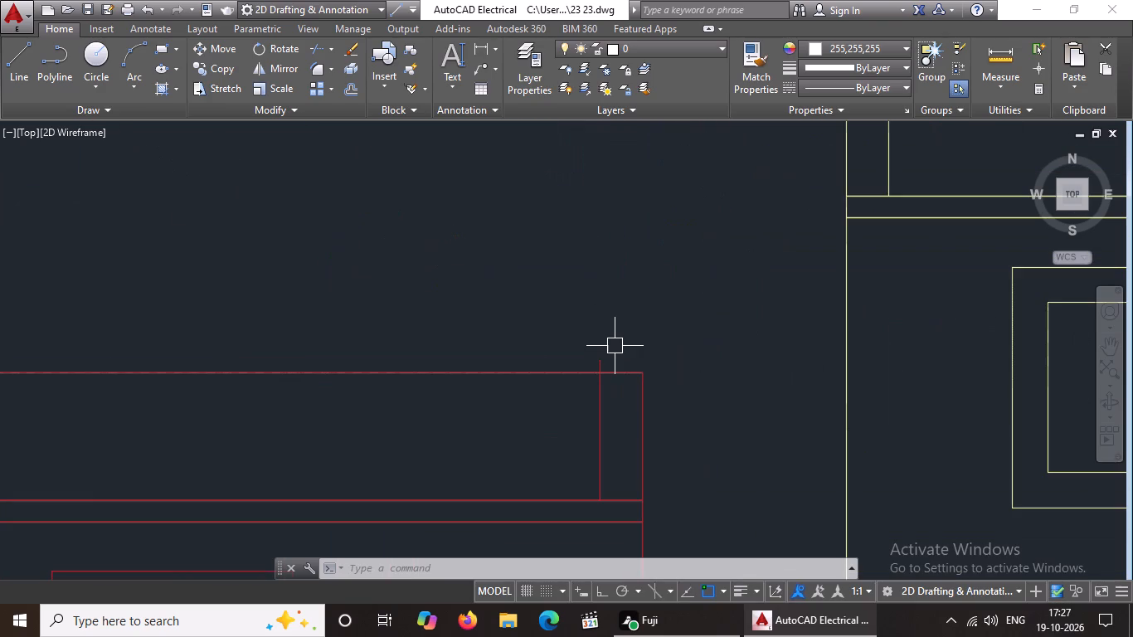
key(Escape)
text(TR)
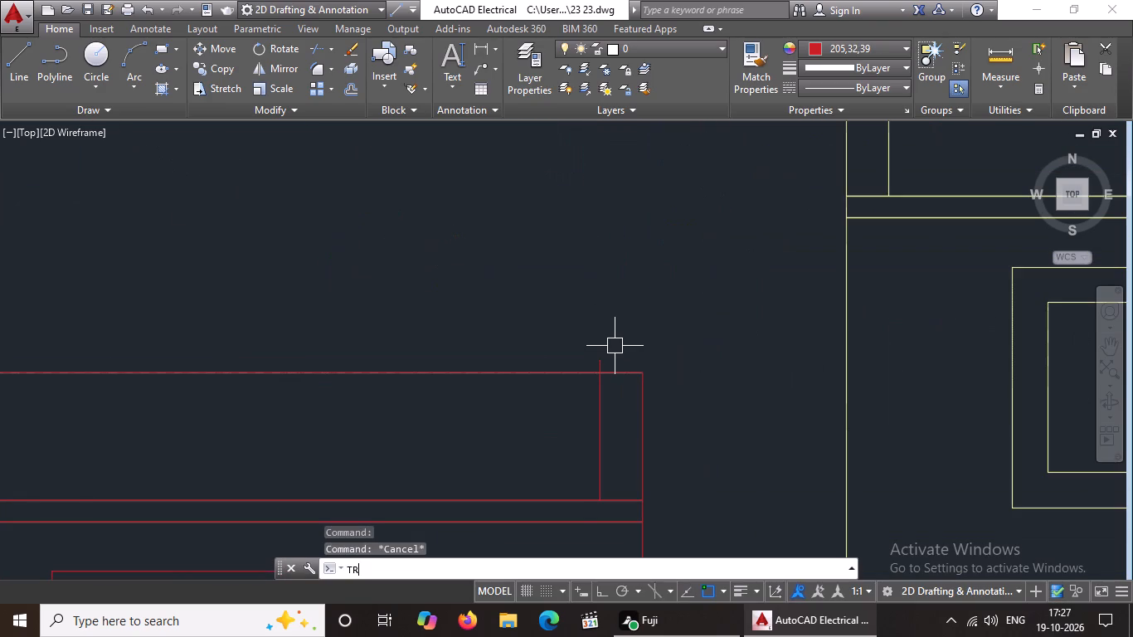
key(Return)
key(Return)
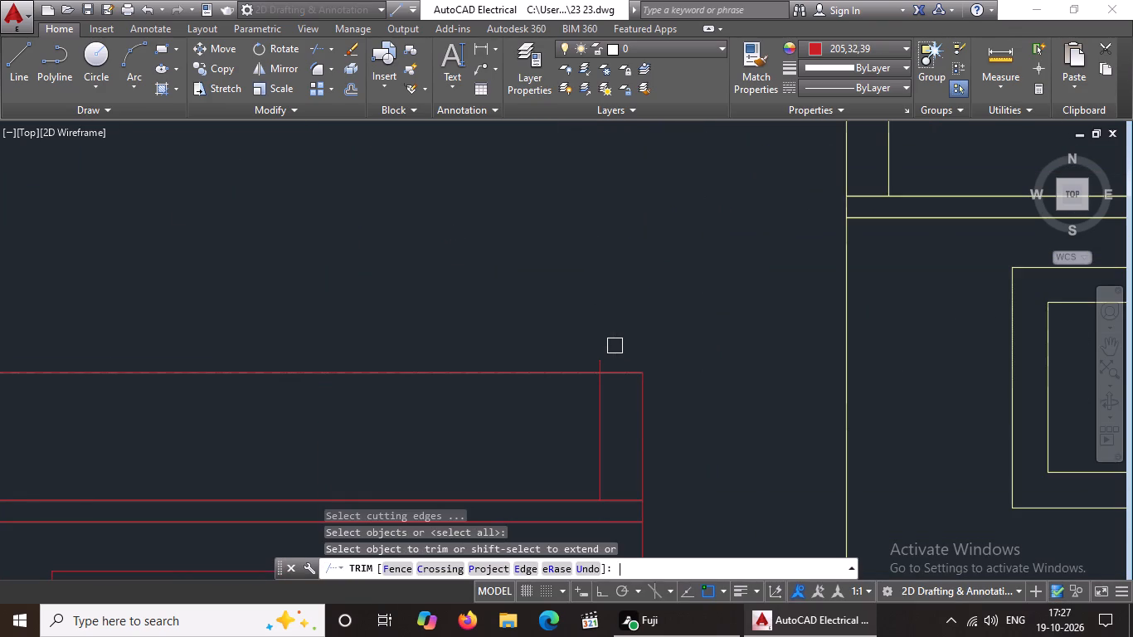
click(604, 365)
scroll(611, 361, down, 7)
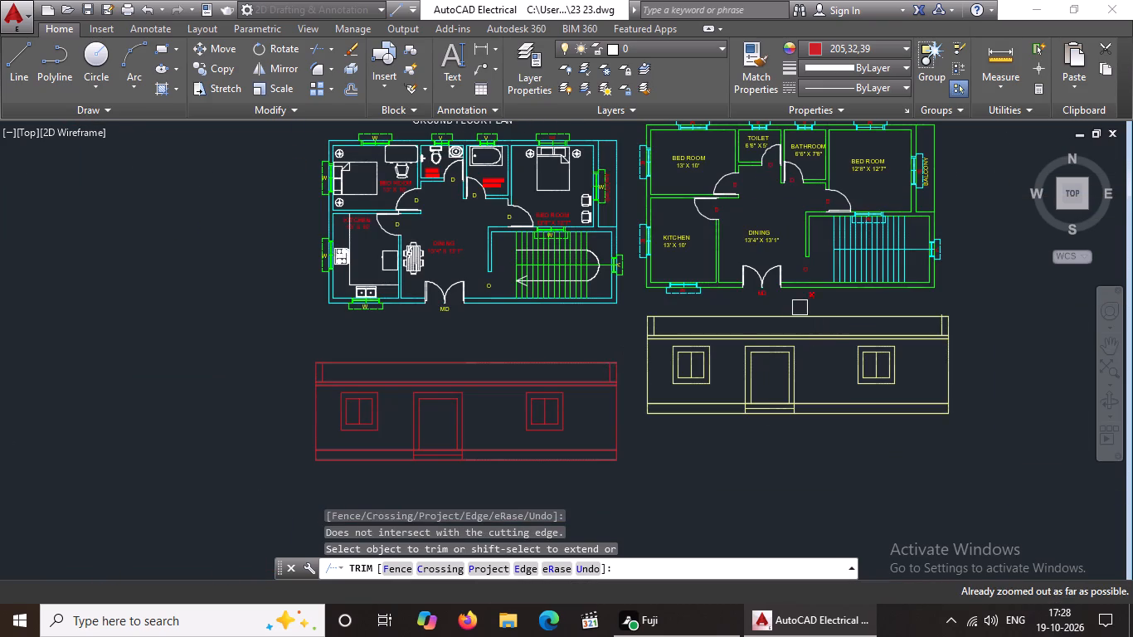
scroll(981, 299, up, 3)
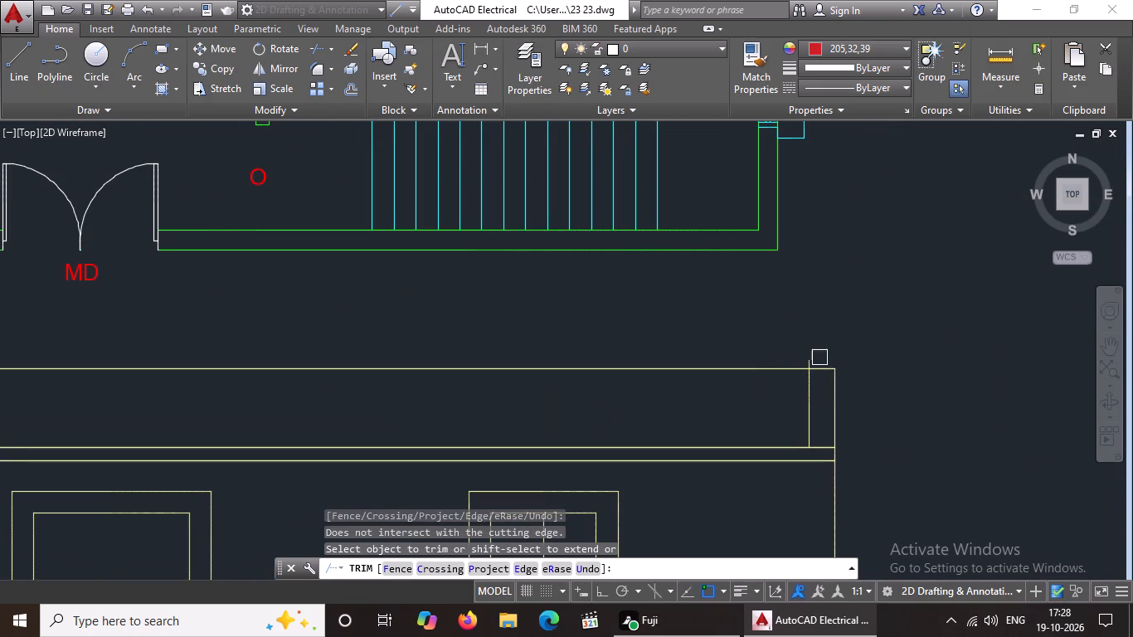
click(809, 357)
scroll(819, 325, down, 4)
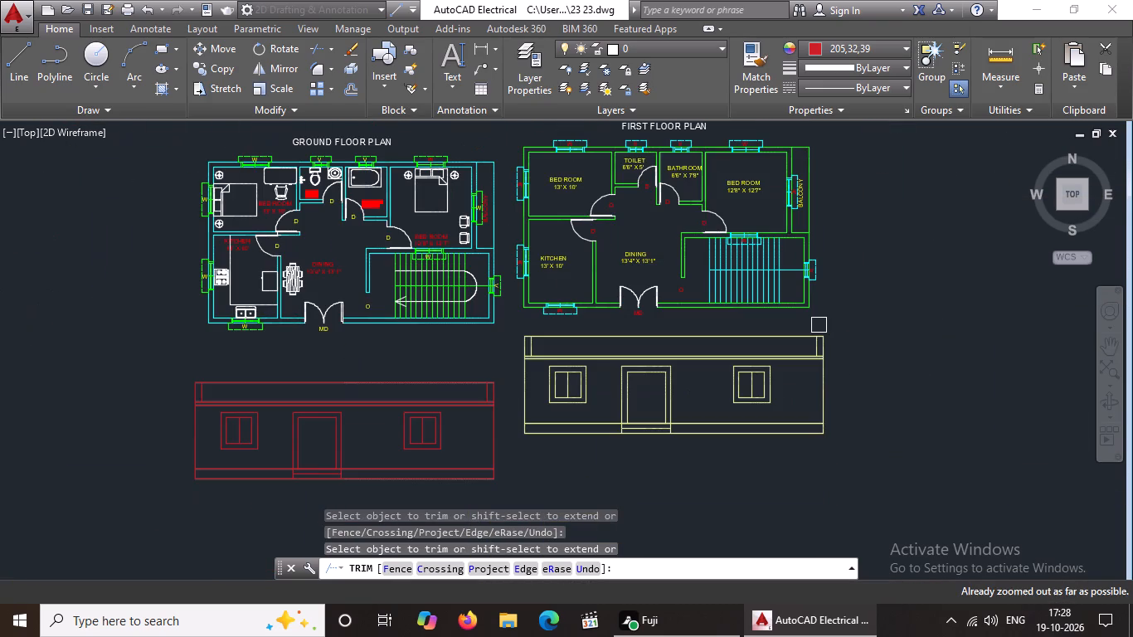
scroll(819, 325, down, 1)
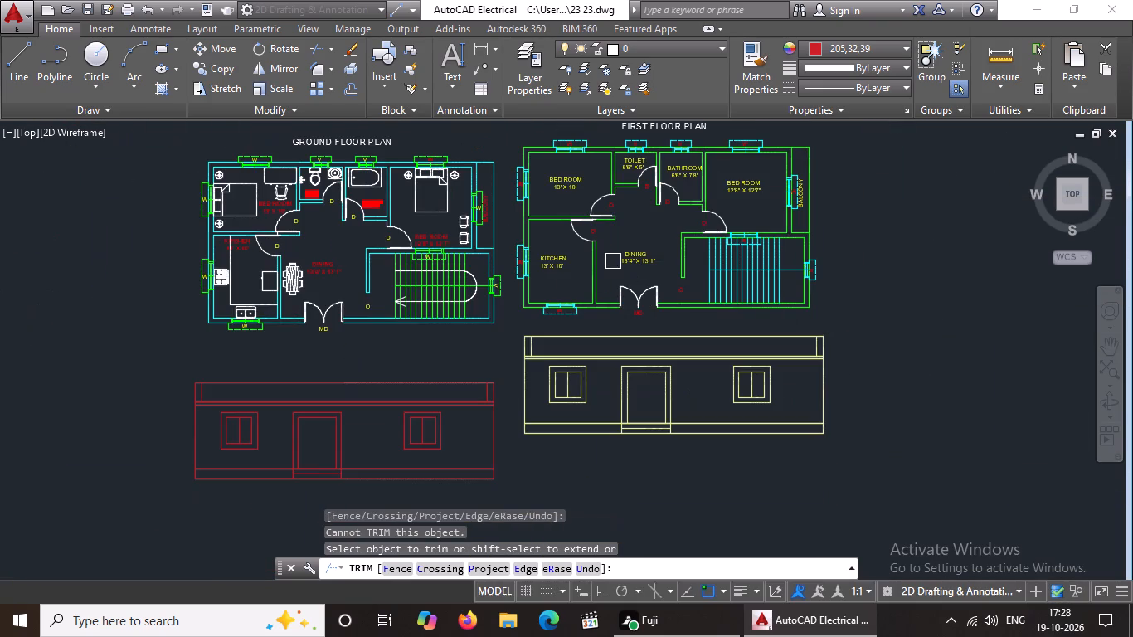
middle_drag(613, 261, 609, 364)
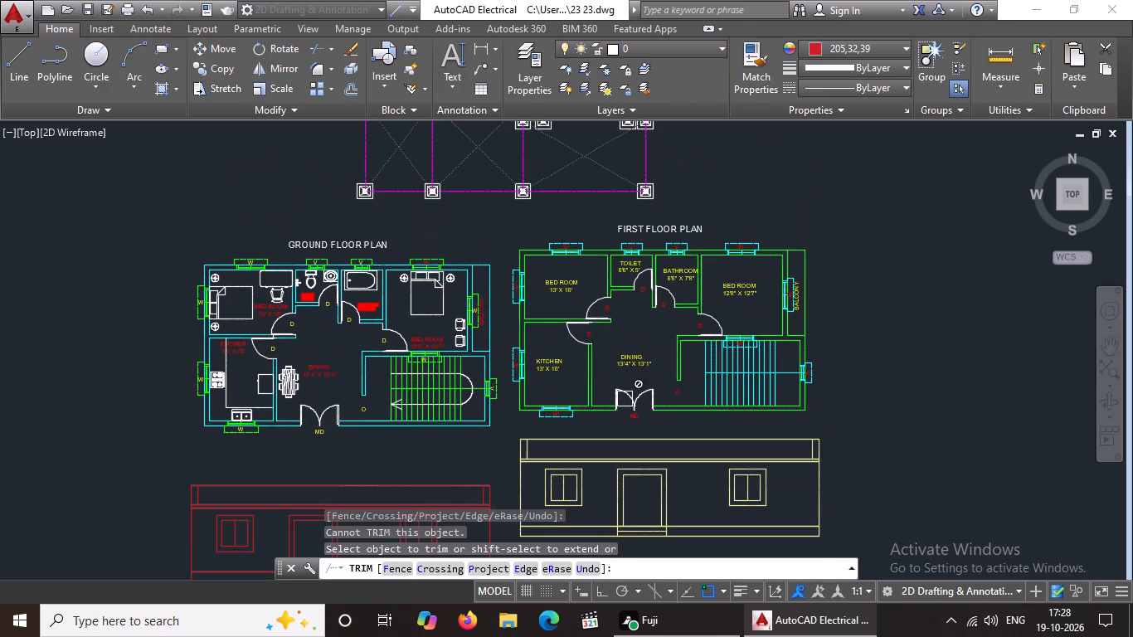
middle_drag(601, 421, 577, 363)
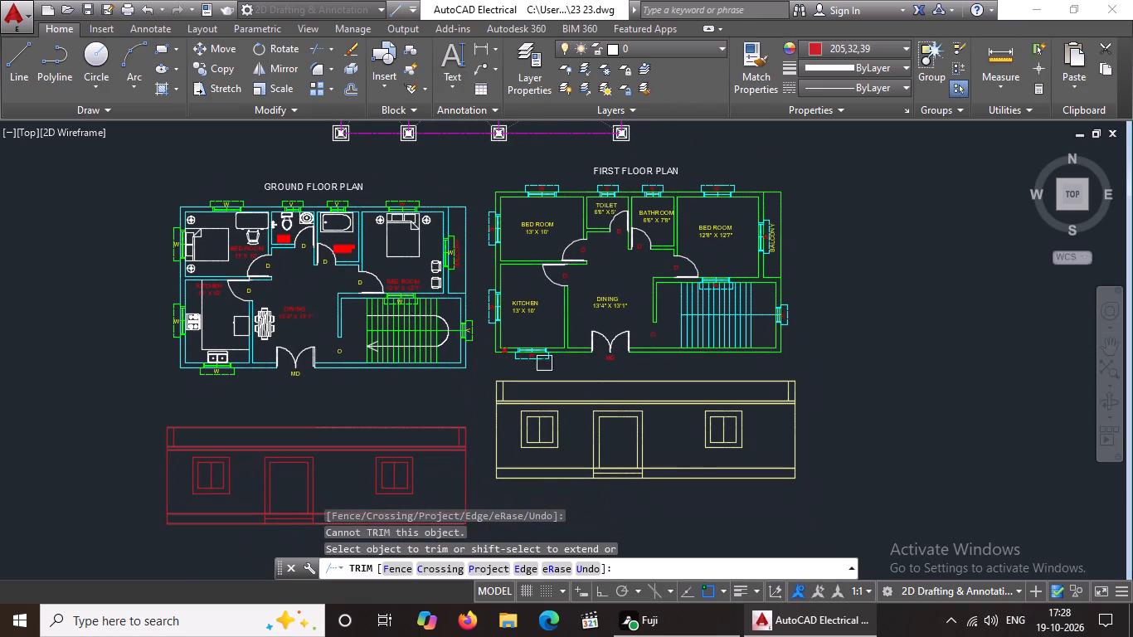
middle_drag(304, 392, 379, 488)
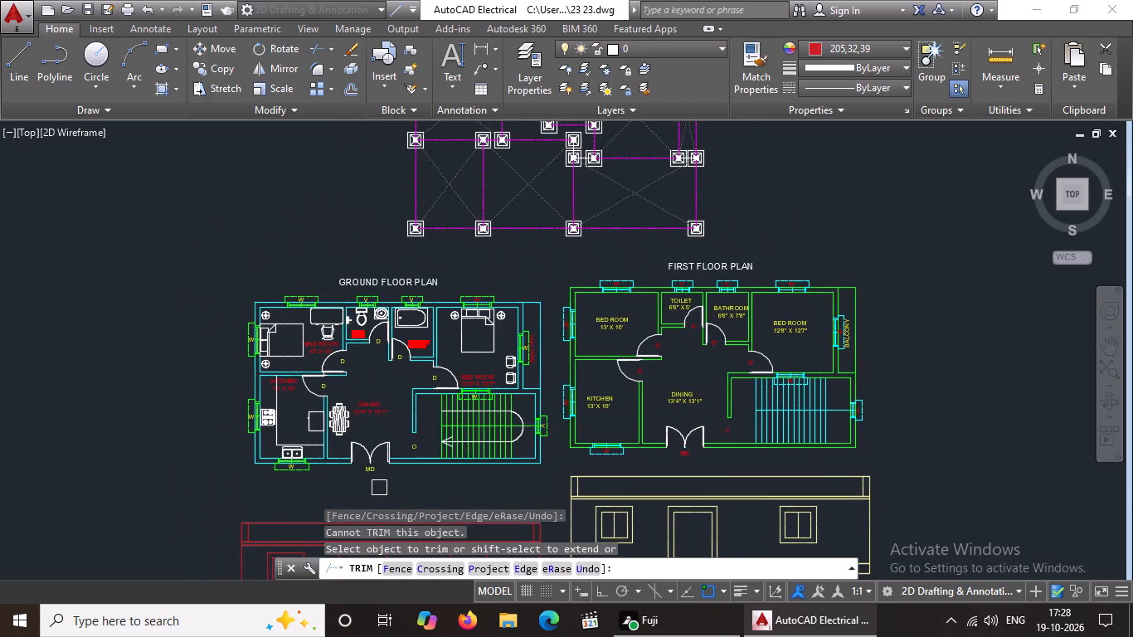
scroll(255, 382, up, 2)
key(Escape)
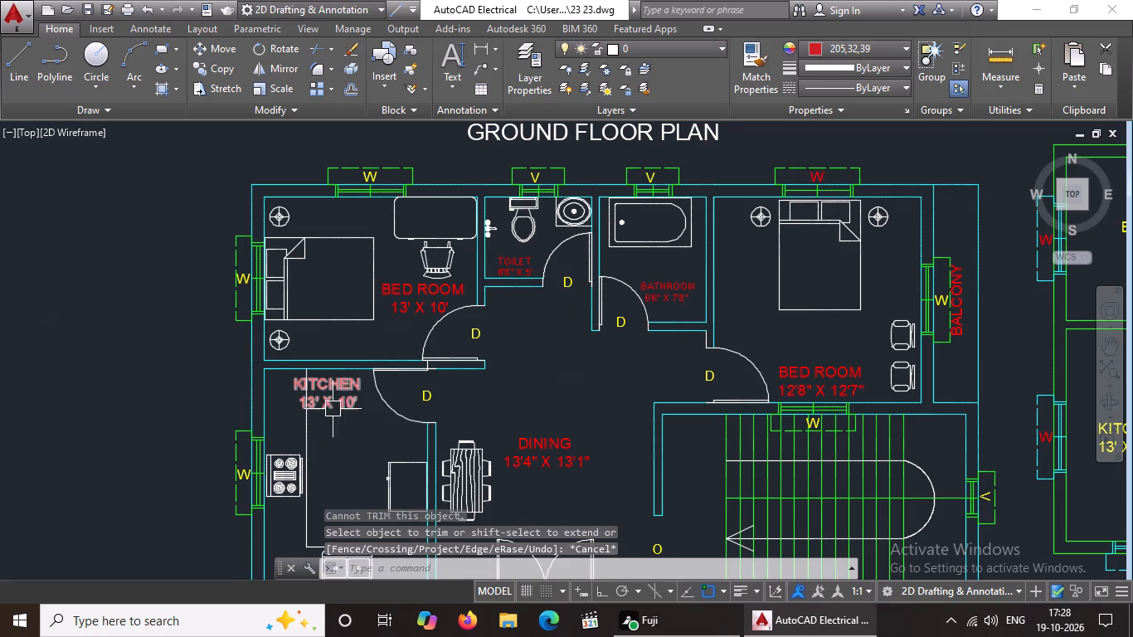
Move the ground floor plan's KITCHEN 13' X 10' label down and slightly east, clear of the counter line.
click(346, 403)
click(219, 43)
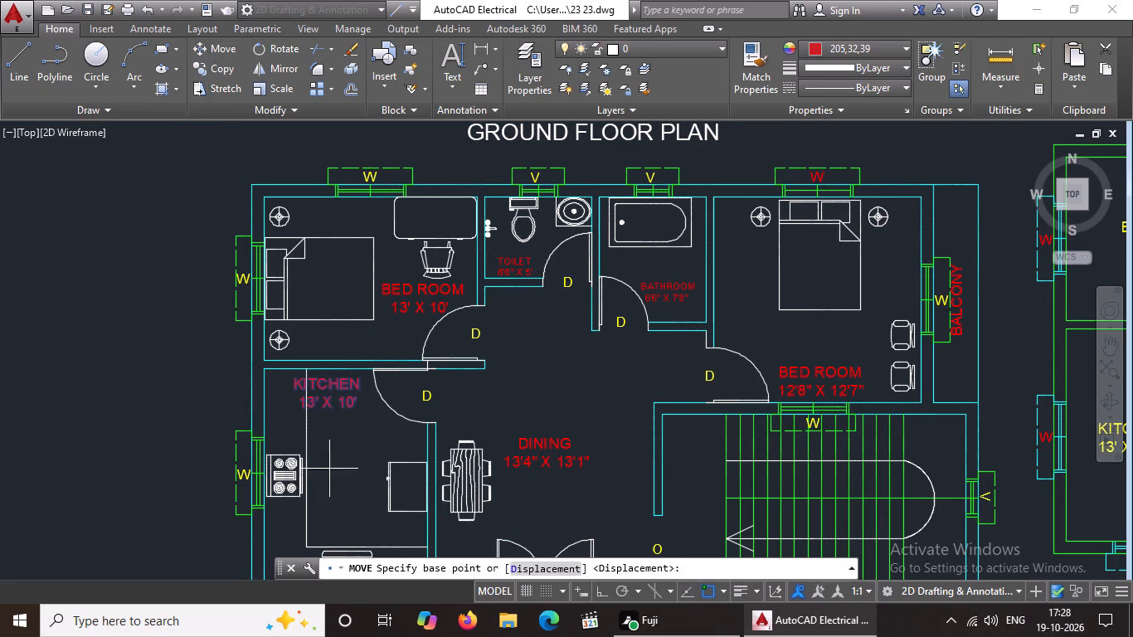
click(322, 401)
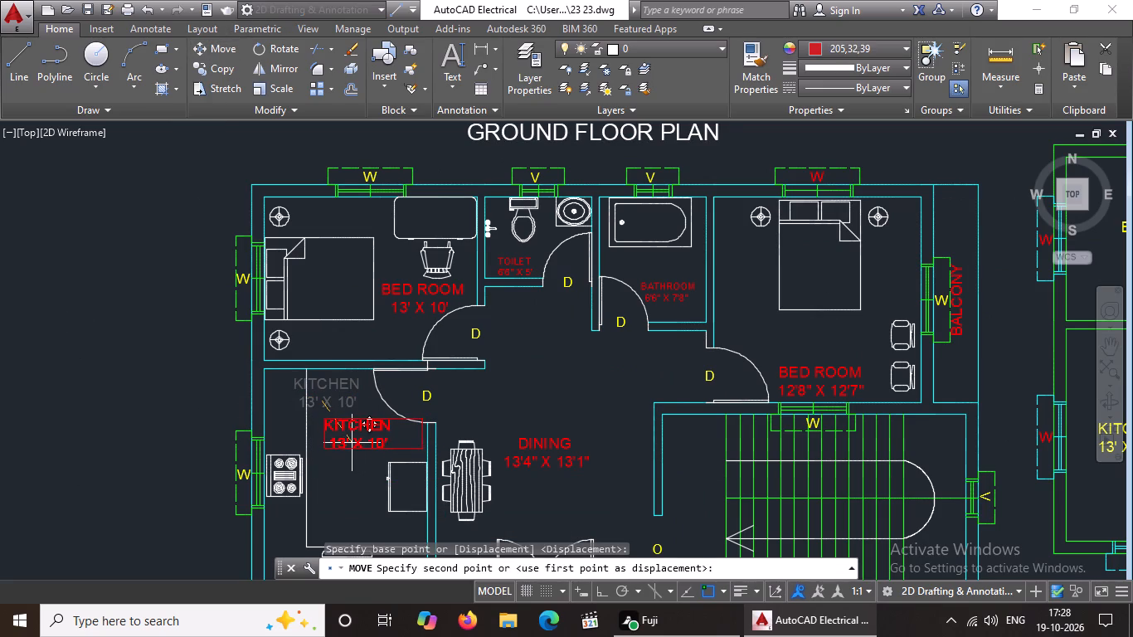
click(345, 440)
scroll(409, 424, down, 2)
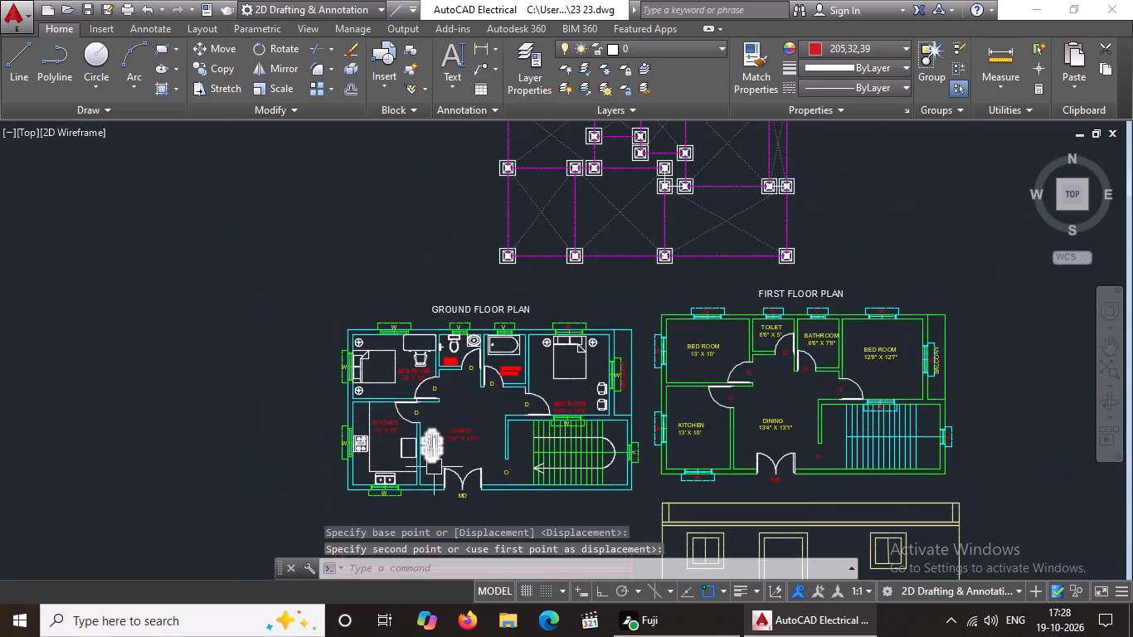
key(Escape)
scroll(717, 447, up, 2)
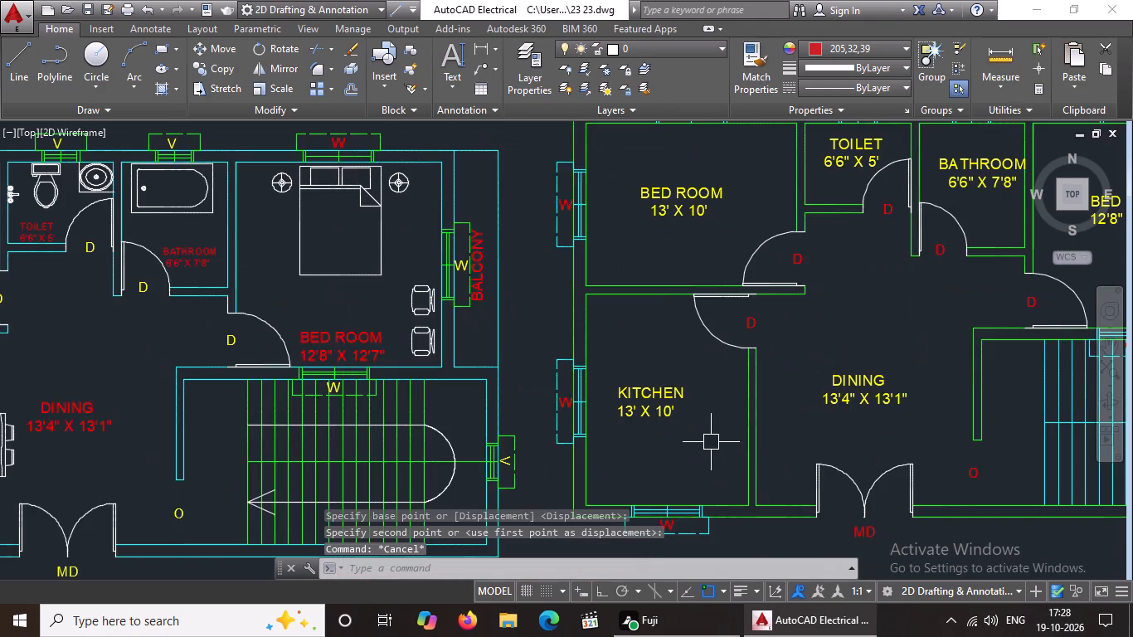
Copy the white U-shaped direction arrow from the ground floor staircase onto the first floor staircase, starting it at the westernmost tread line.
scroll(687, 434, down, 1)
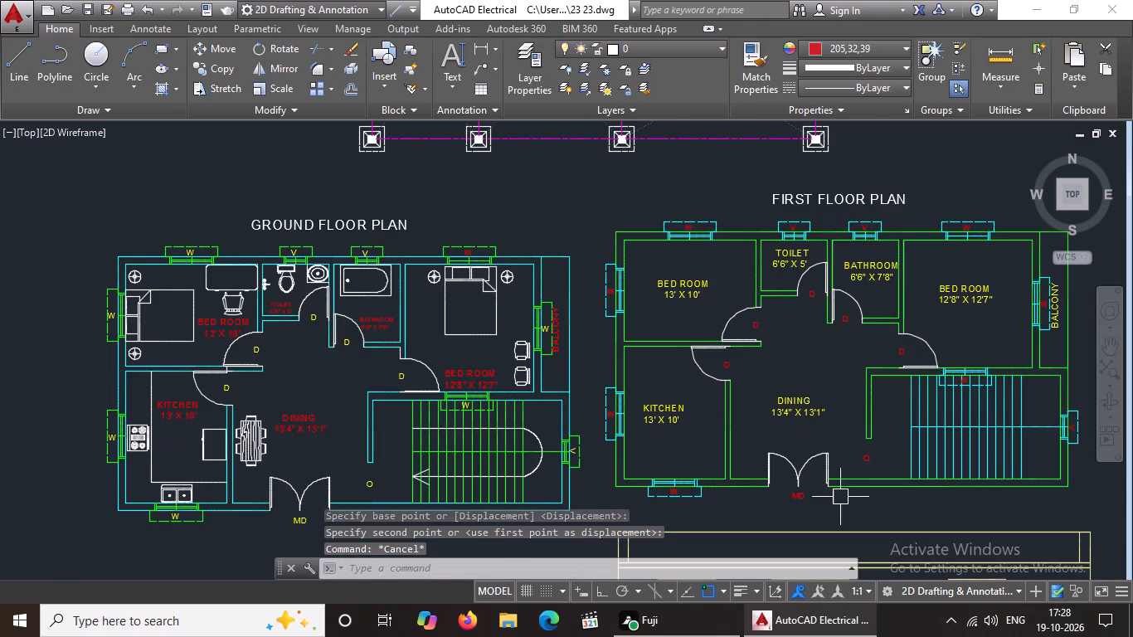
middle_drag(829, 467, 746, 406)
scroll(336, 405, up, 2)
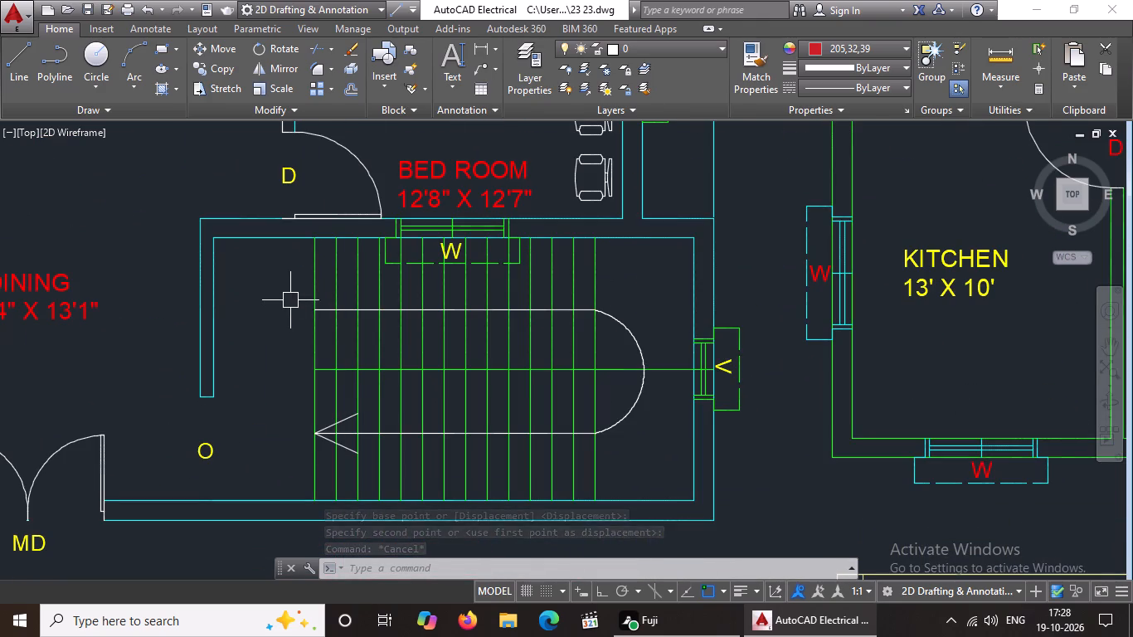
click(289, 297)
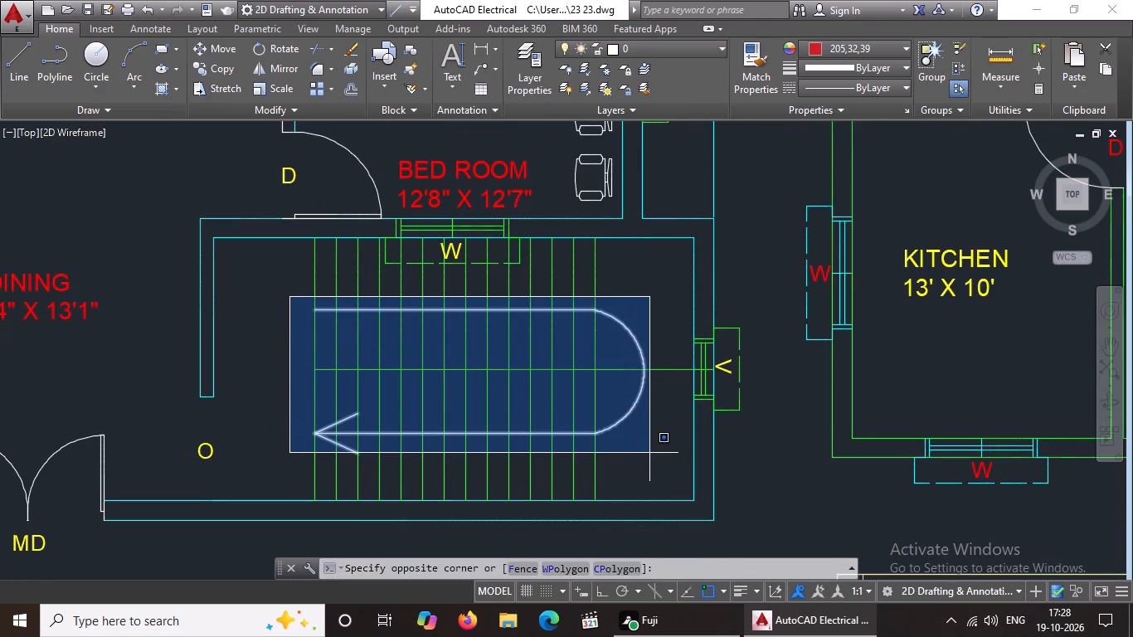
click(650, 458)
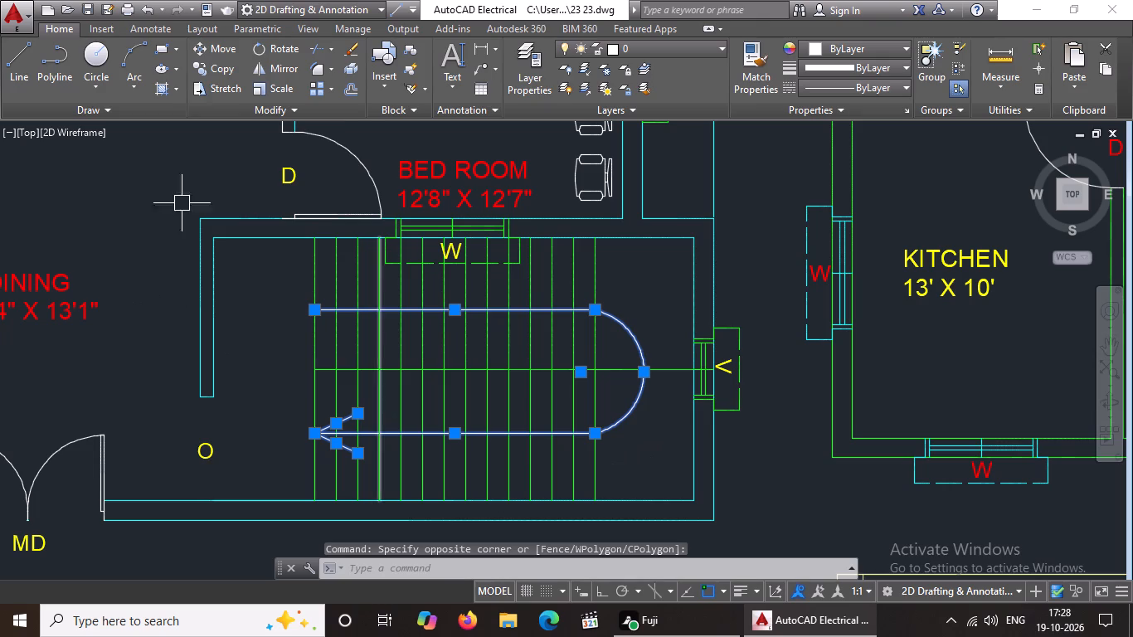
click(207, 66)
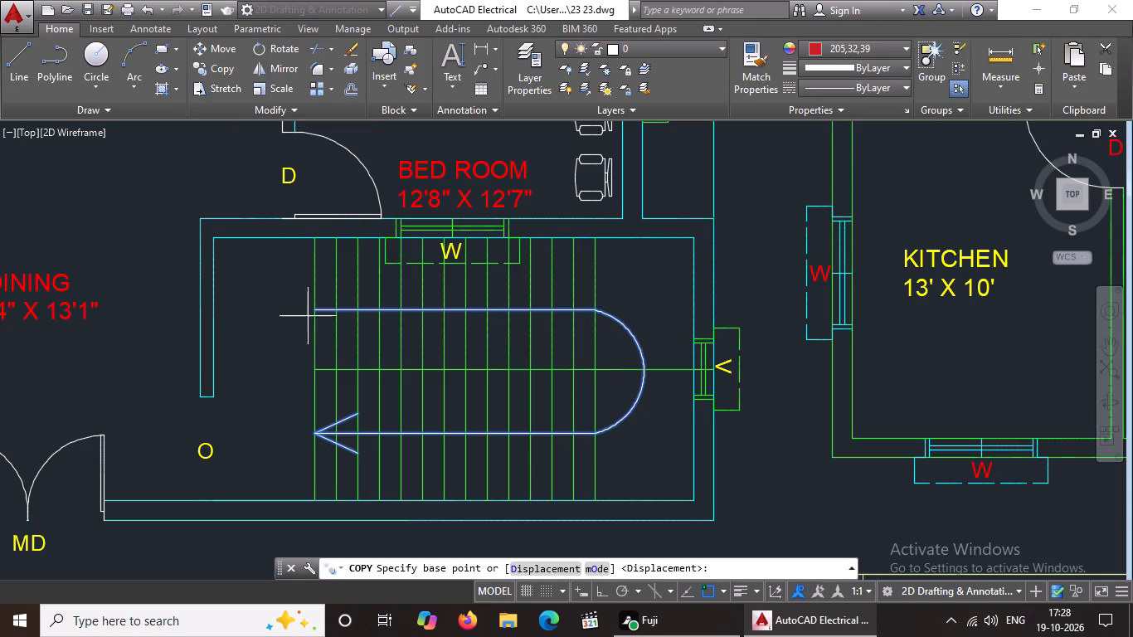
click(314, 311)
scroll(440, 328, down, 3)
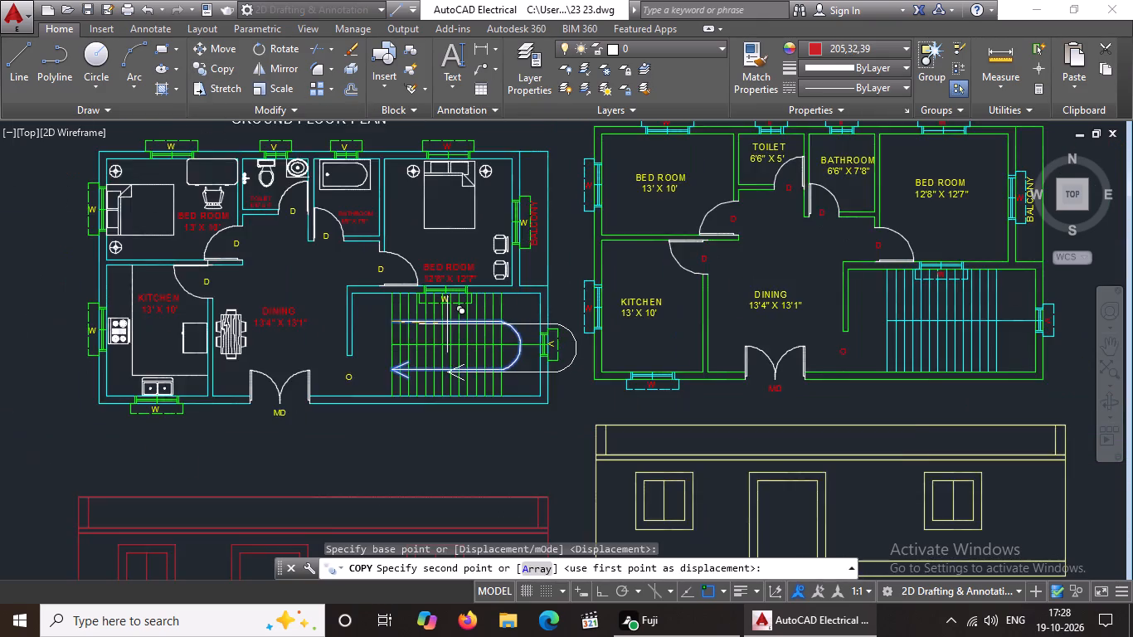
scroll(447, 324, down, 1)
scroll(732, 291, up, 2)
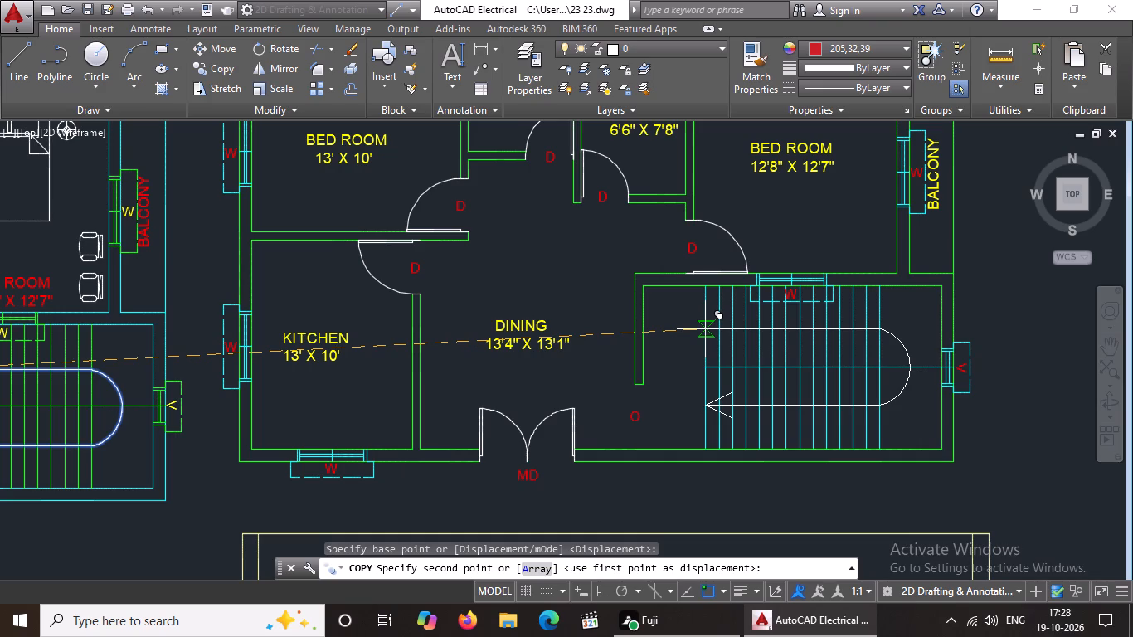
click(705, 329)
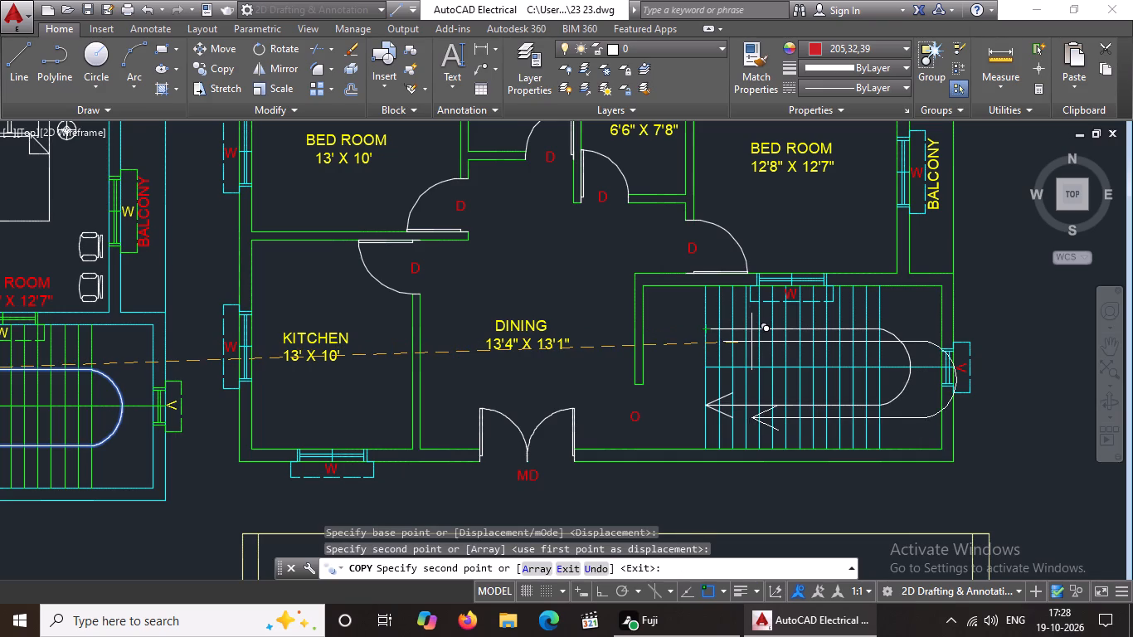
key(Escape)
Examine the first floor plan around the kitchen and dining area, together with the ground floor plan and both elevations.
scroll(757, 337, down, 3)
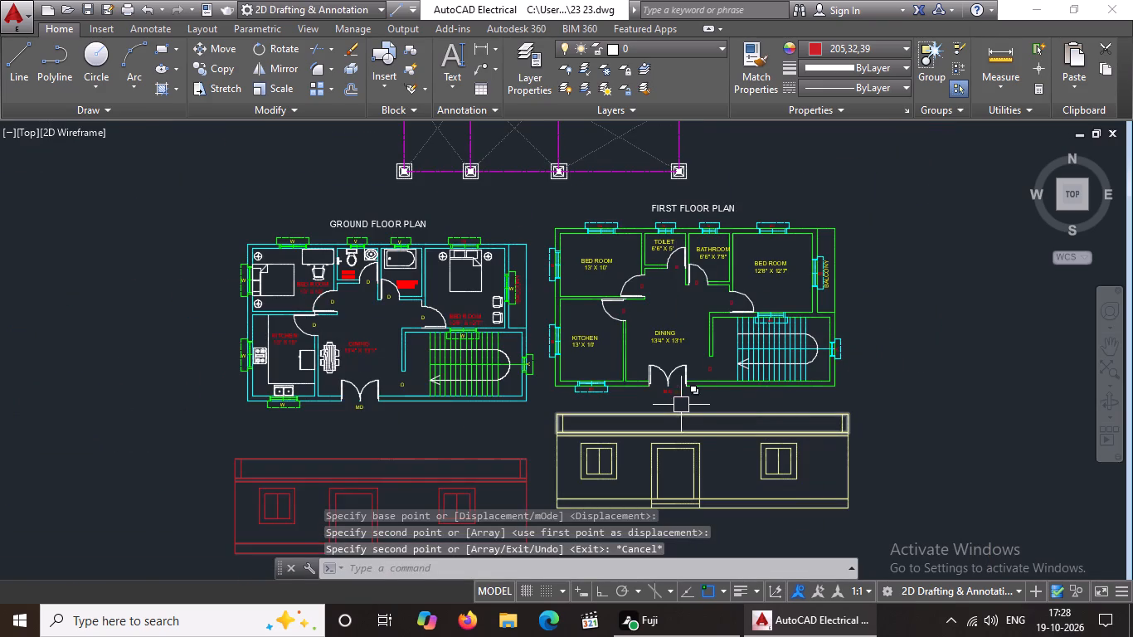
scroll(654, 405, up, 2)
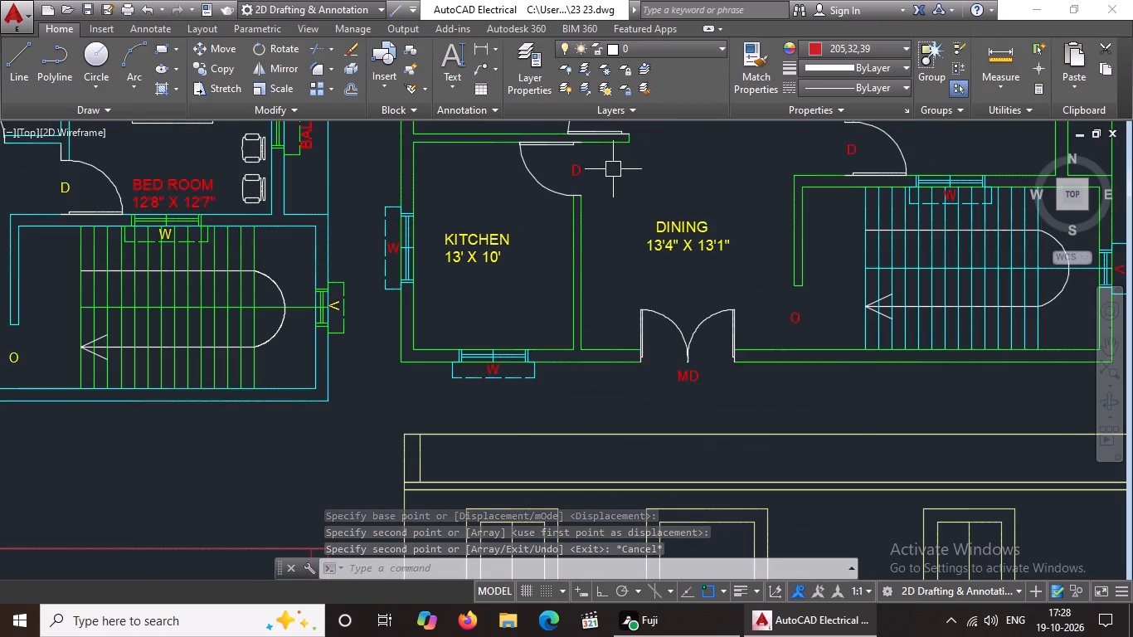
scroll(611, 172, down, 2)
scroll(571, 275, down, 1)
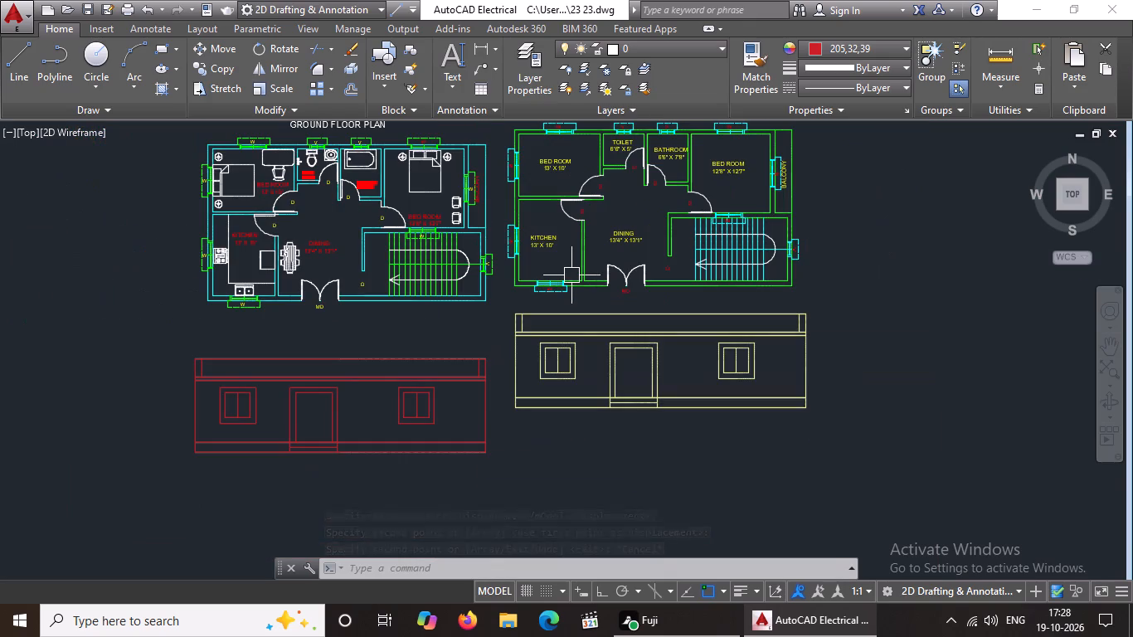
scroll(519, 230, up, 2)
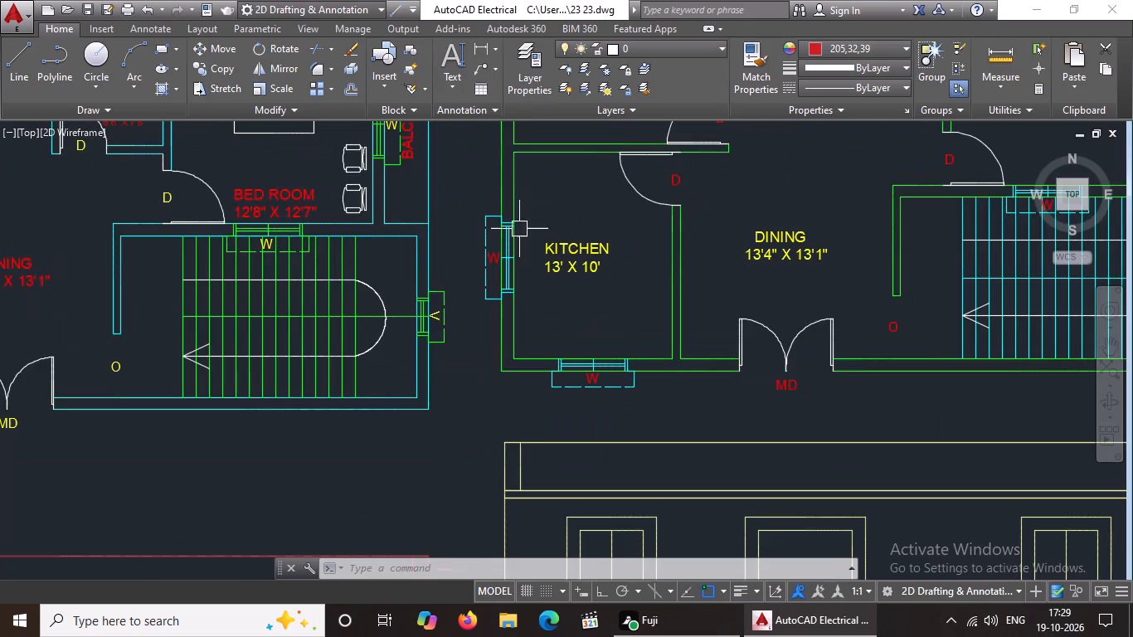
scroll(587, 265, down, 2)
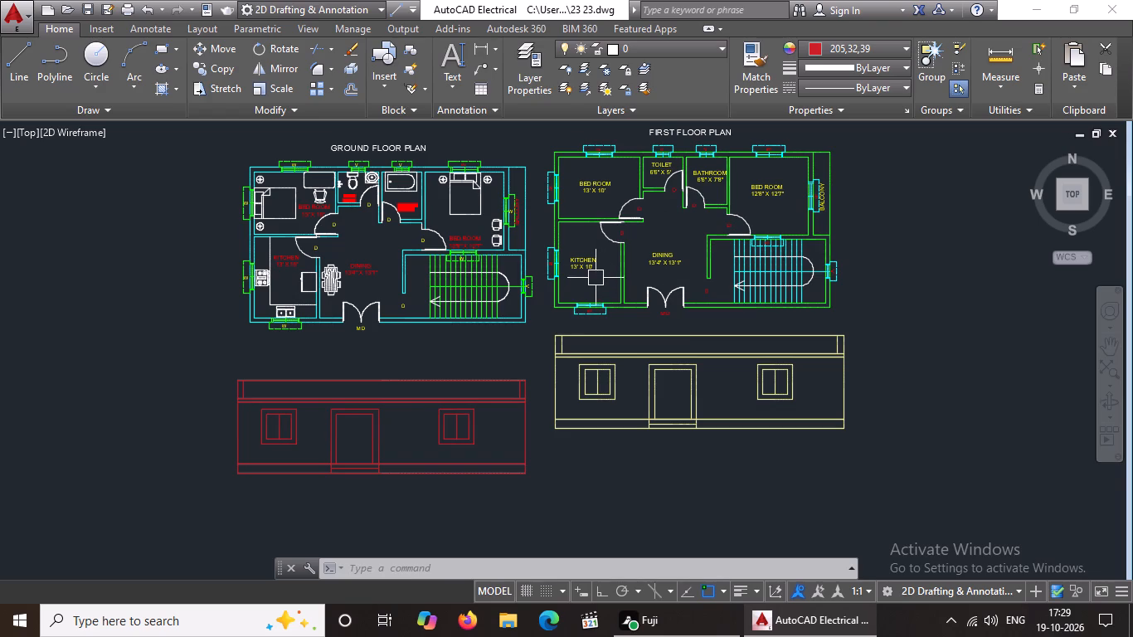
scroll(596, 278, up, 2)
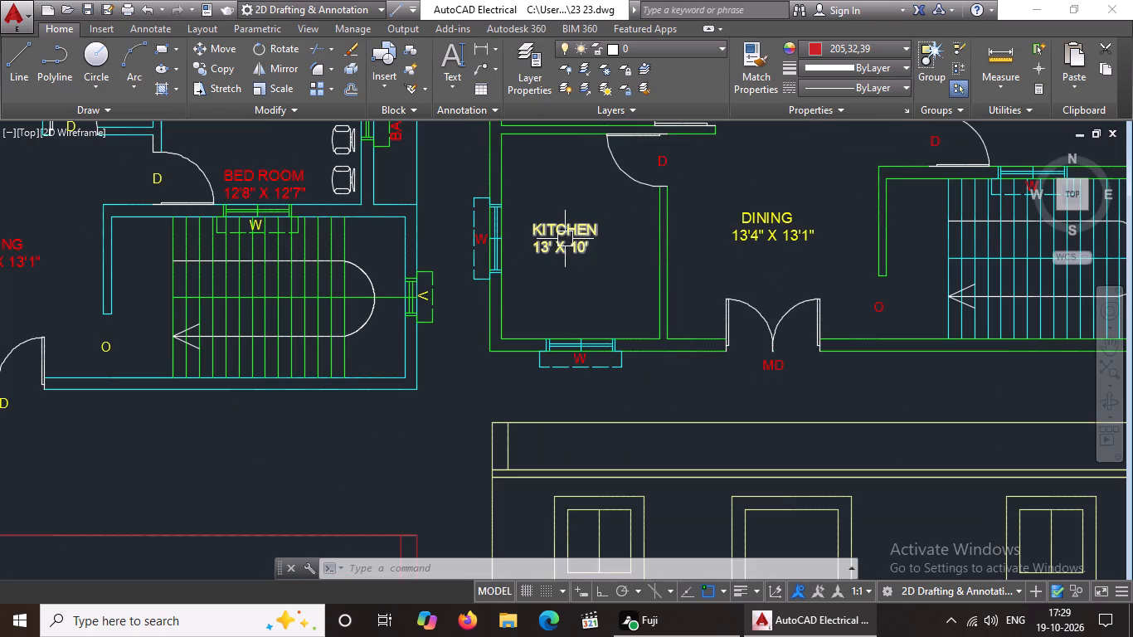
middle_drag(561, 246, 524, 357)
scroll(541, 339, down, 2)
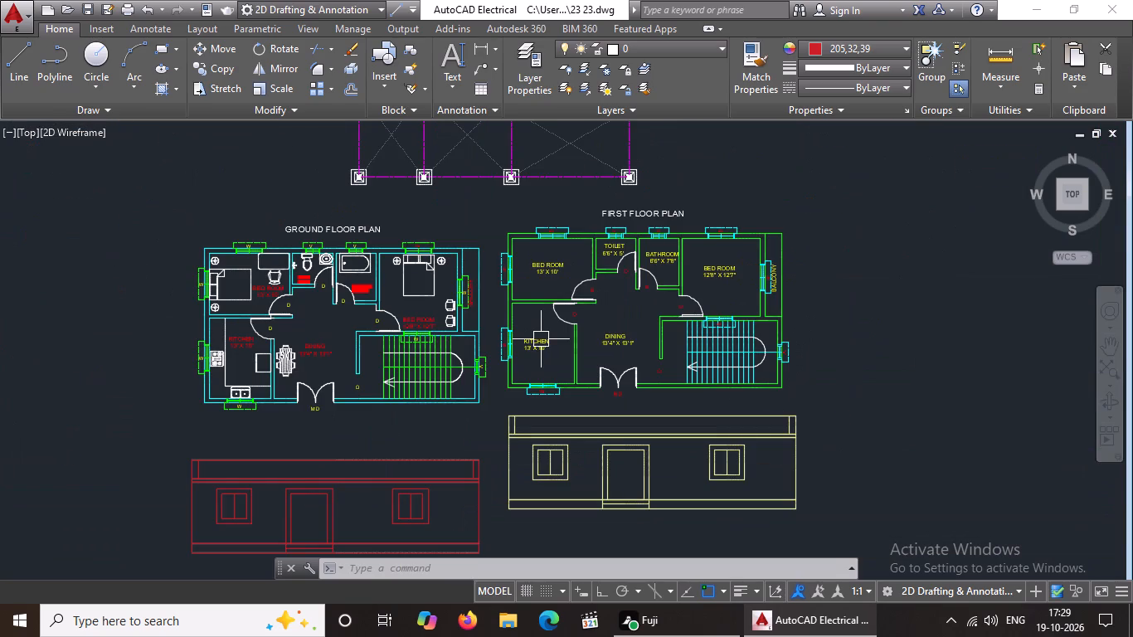
scroll(538, 345, up, 1)
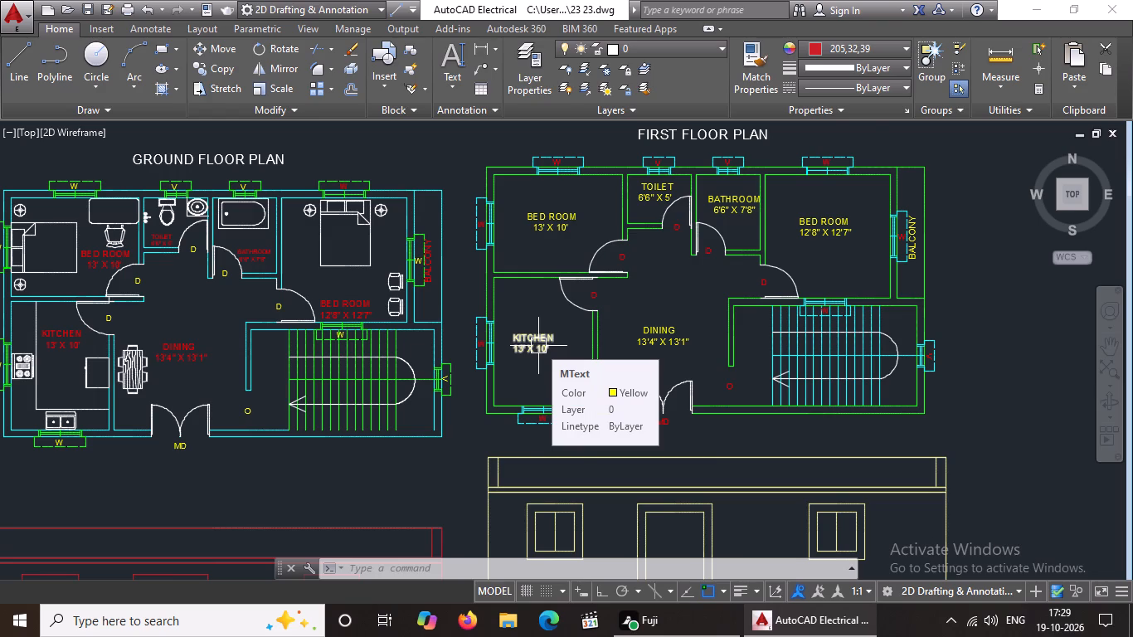
scroll(538, 346, up, 1)
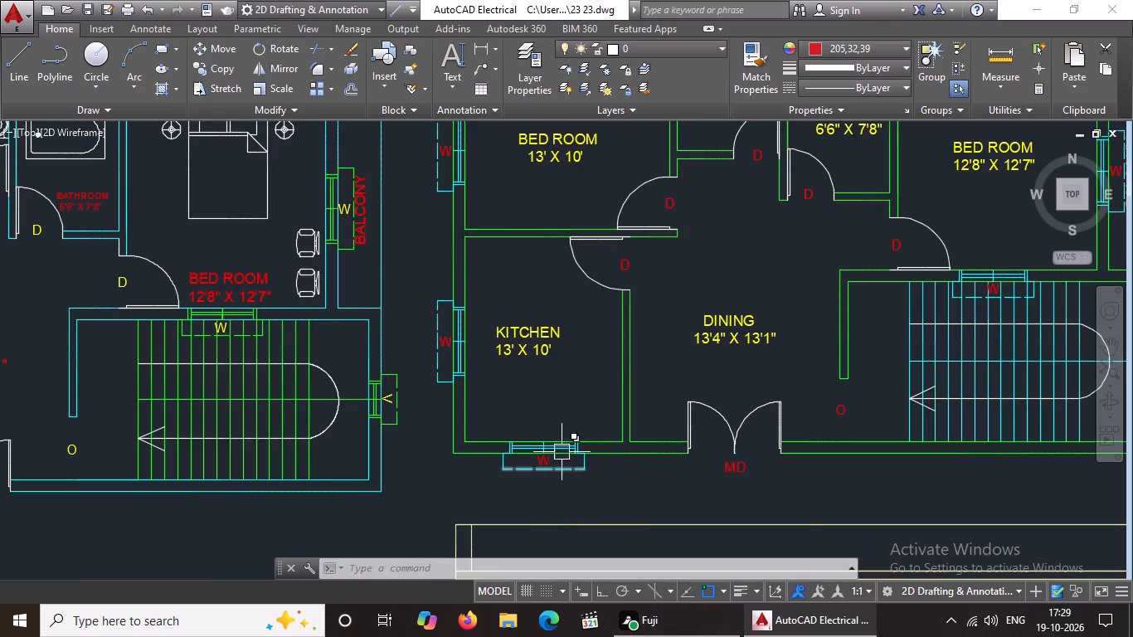
scroll(552, 406, down, 3)
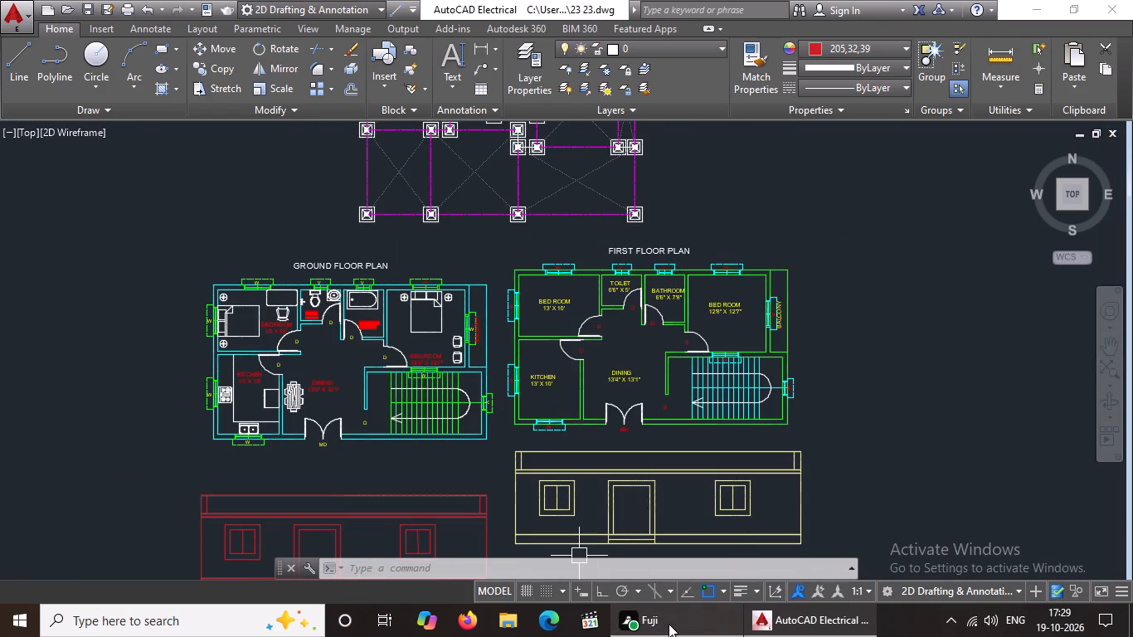
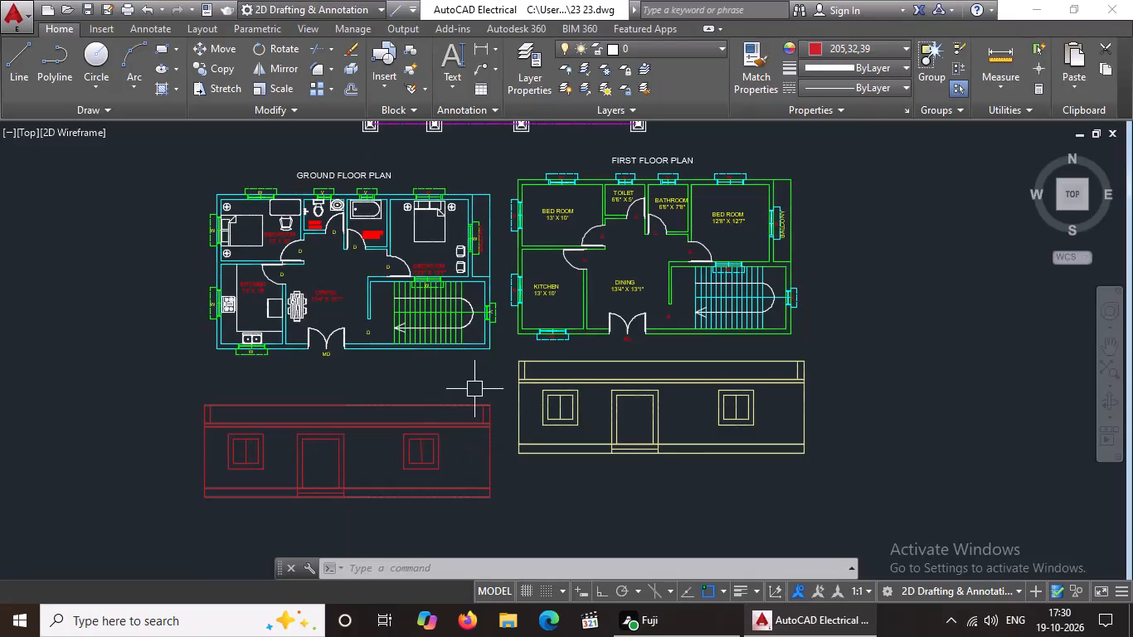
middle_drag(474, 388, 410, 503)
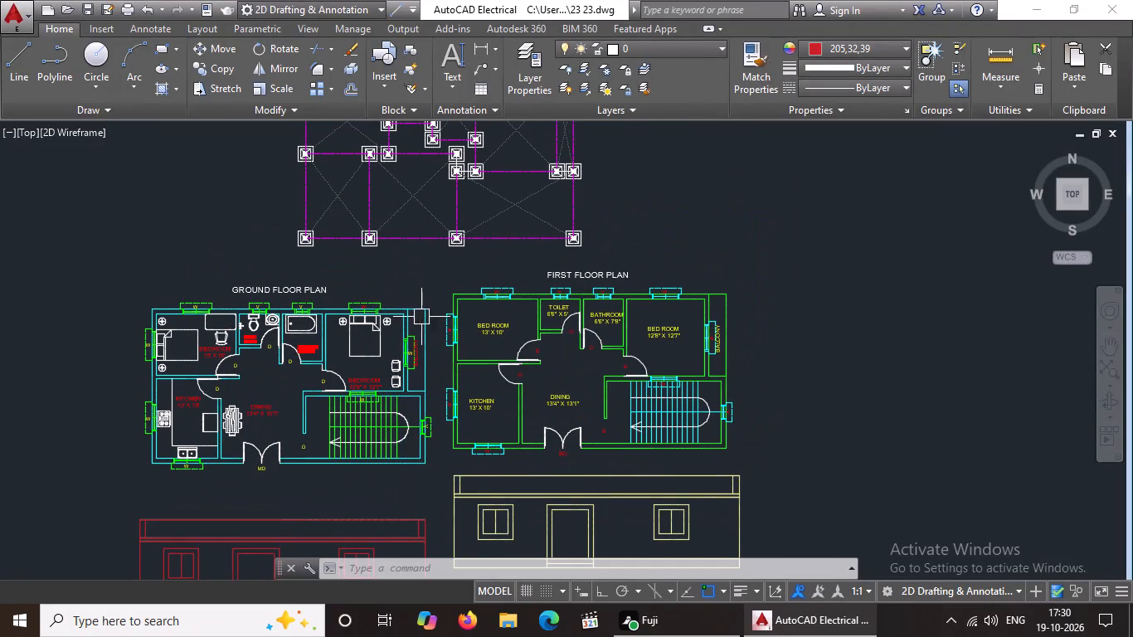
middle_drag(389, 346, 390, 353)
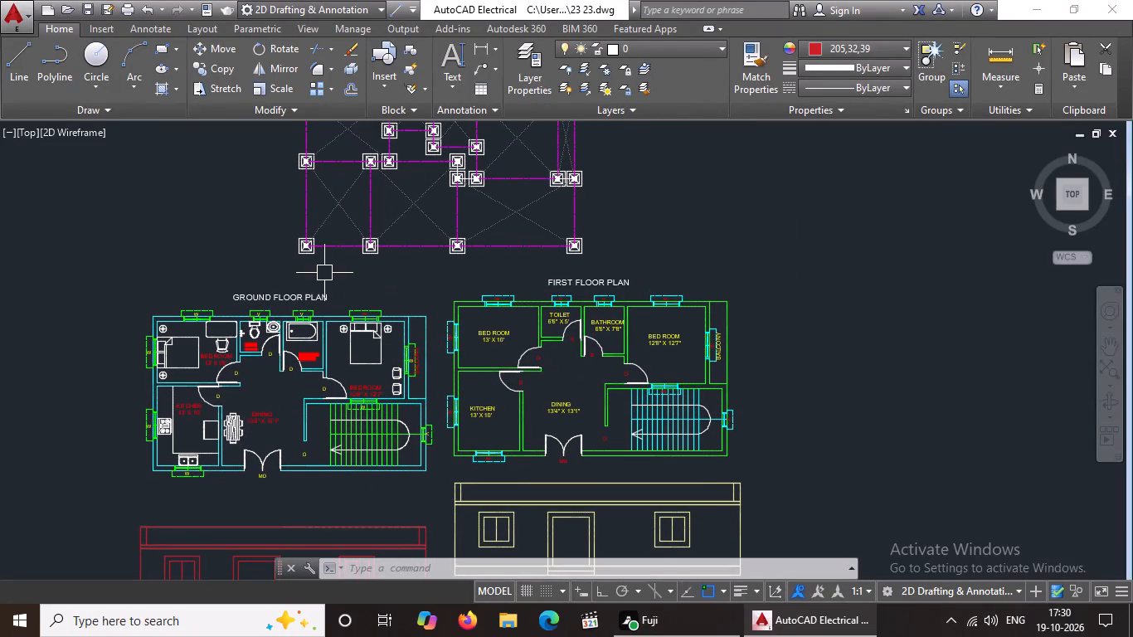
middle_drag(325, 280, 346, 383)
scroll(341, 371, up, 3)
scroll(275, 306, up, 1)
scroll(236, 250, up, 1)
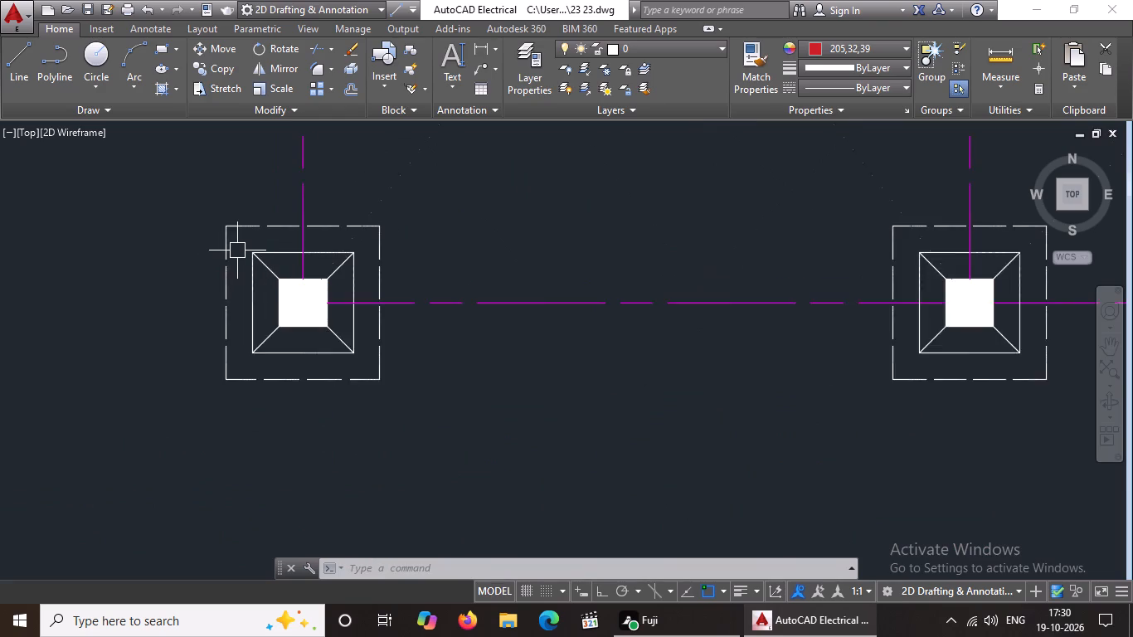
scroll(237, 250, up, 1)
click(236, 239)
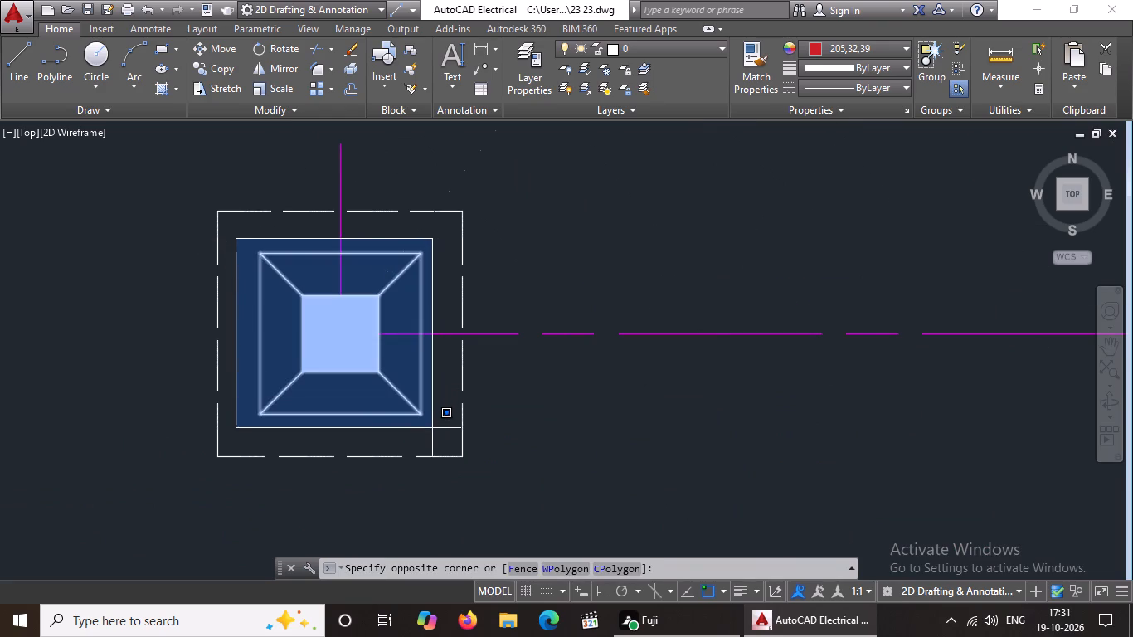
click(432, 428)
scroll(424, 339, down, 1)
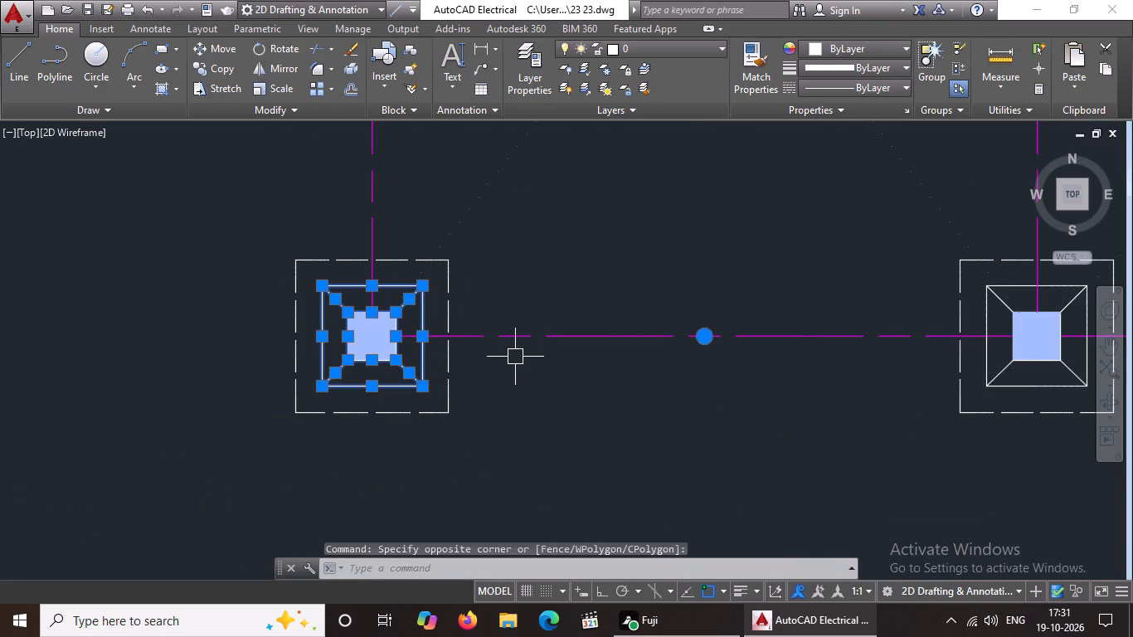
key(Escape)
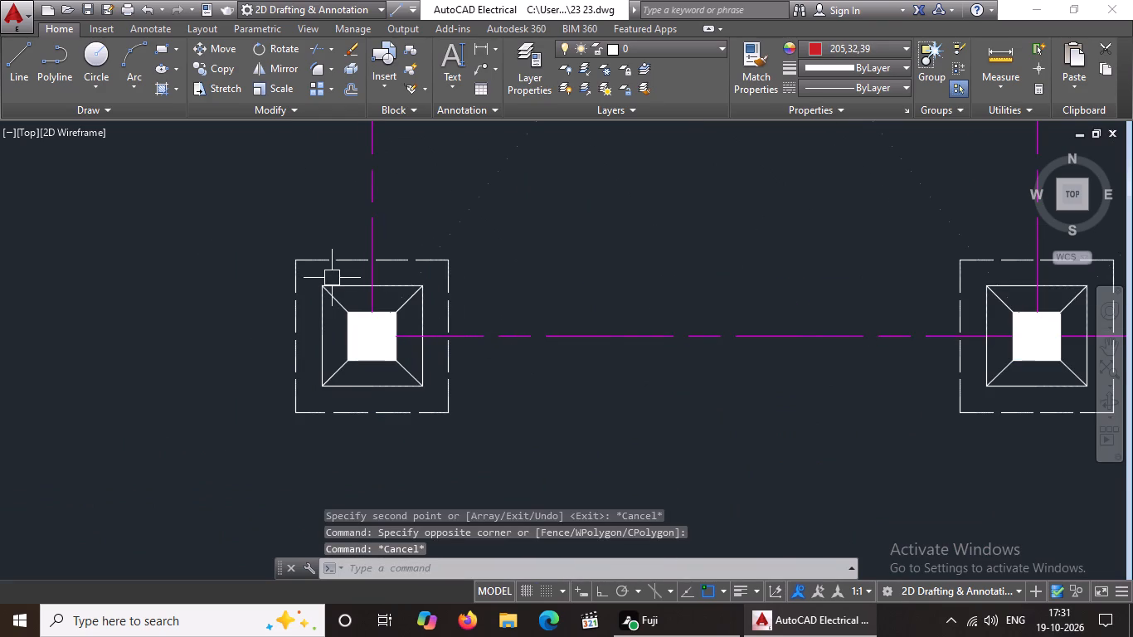
Colour the inner square and diagonal lines of the column layout's southwest corner footing yellow.
click(307, 278)
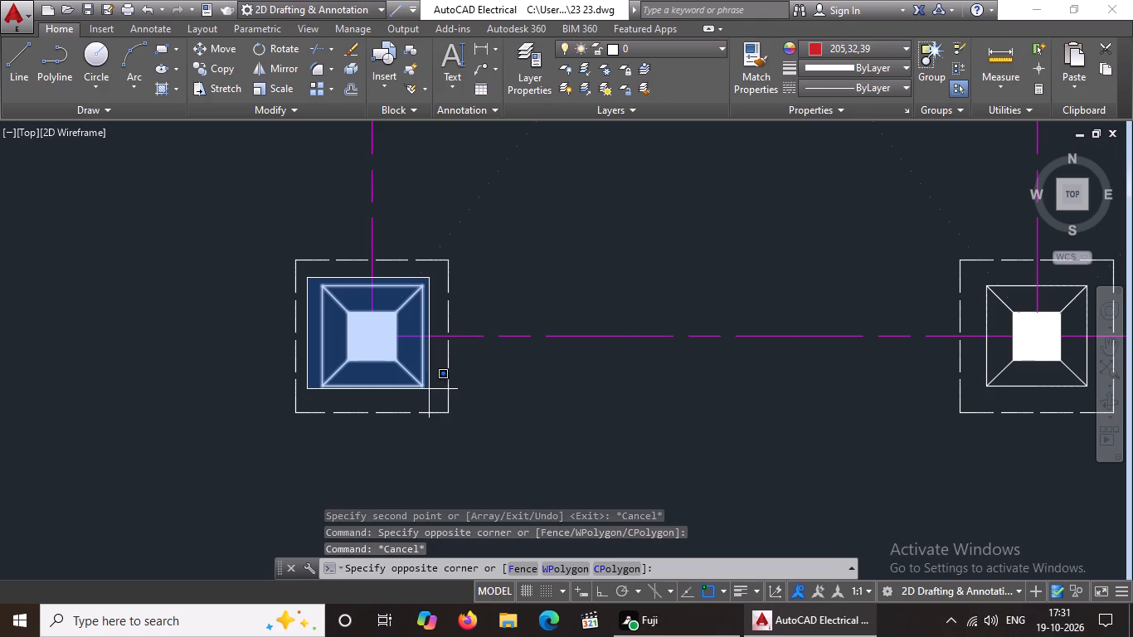
click(434, 398)
click(883, 46)
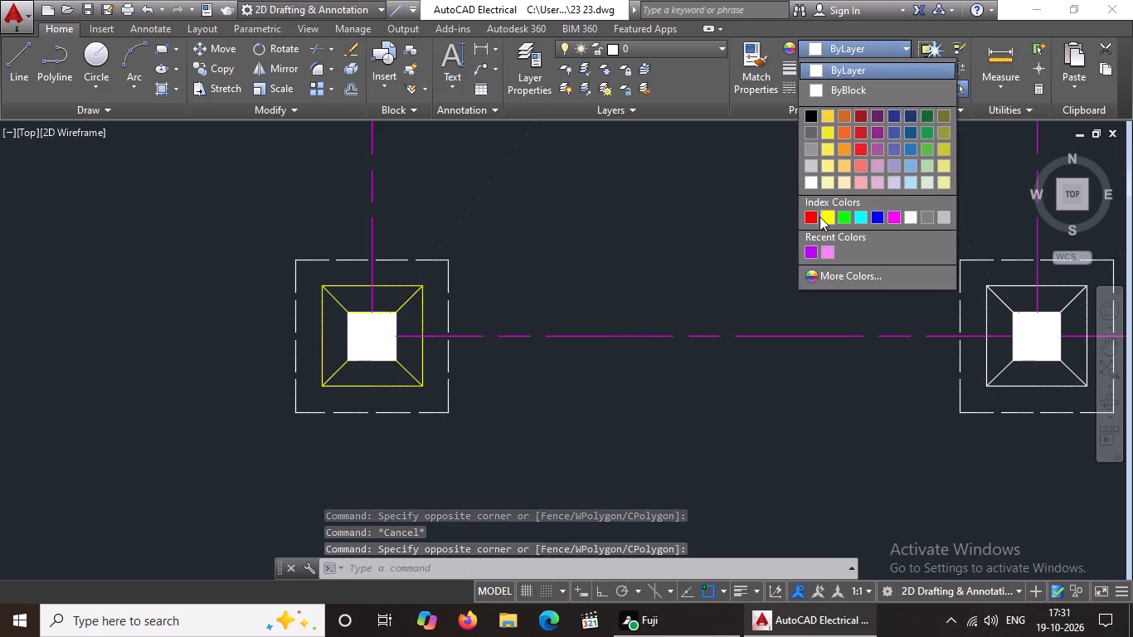
click(824, 213)
scroll(515, 292, down, 4)
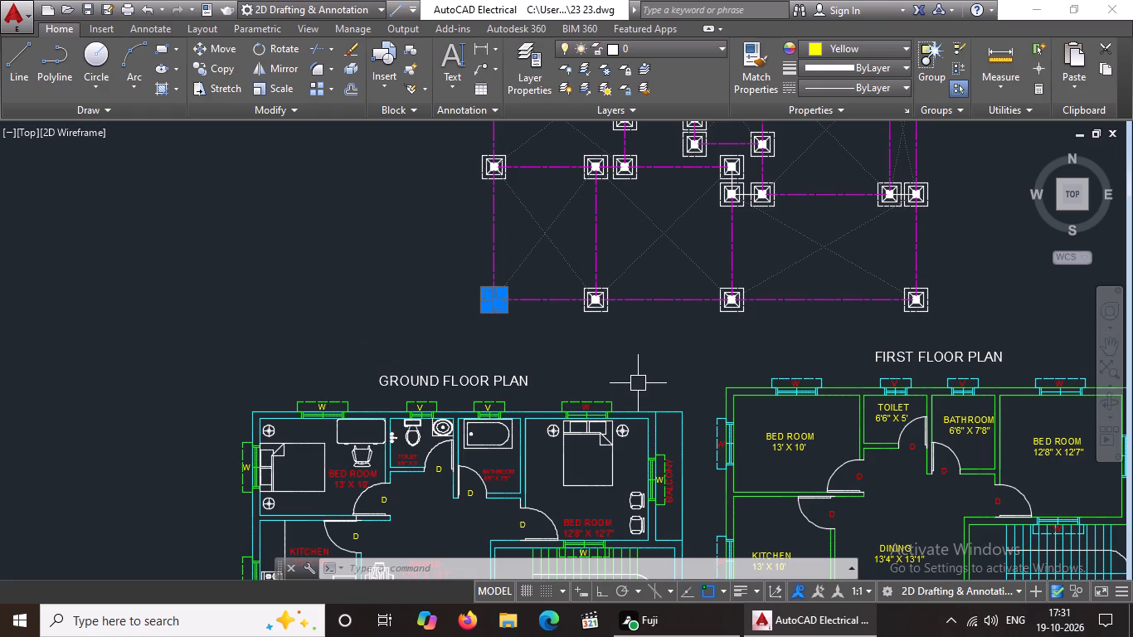
key(Escape)
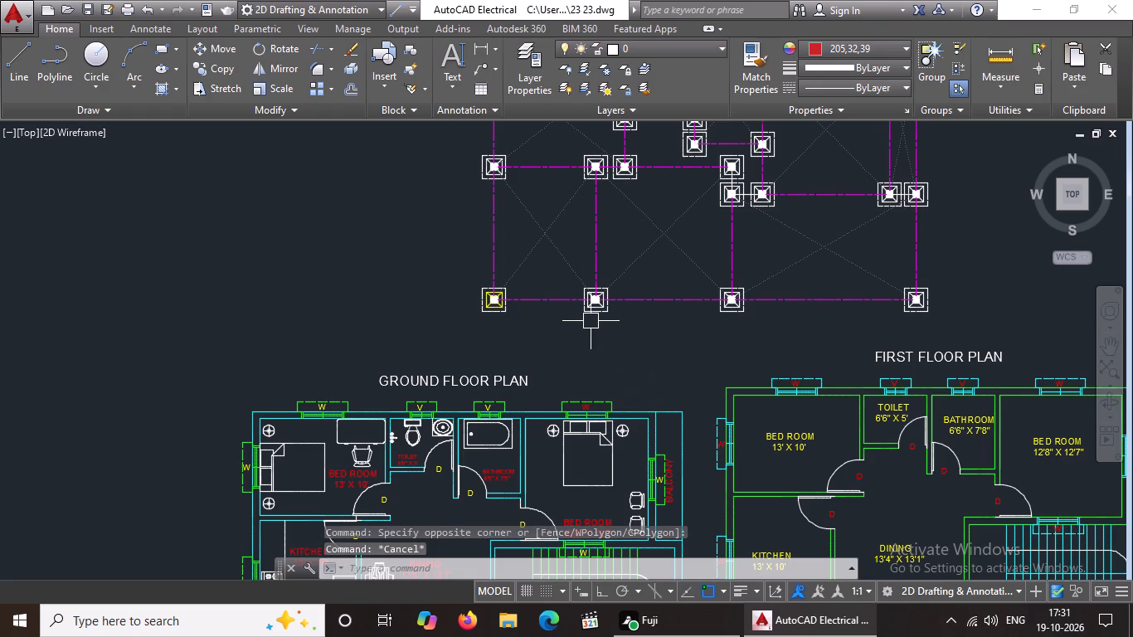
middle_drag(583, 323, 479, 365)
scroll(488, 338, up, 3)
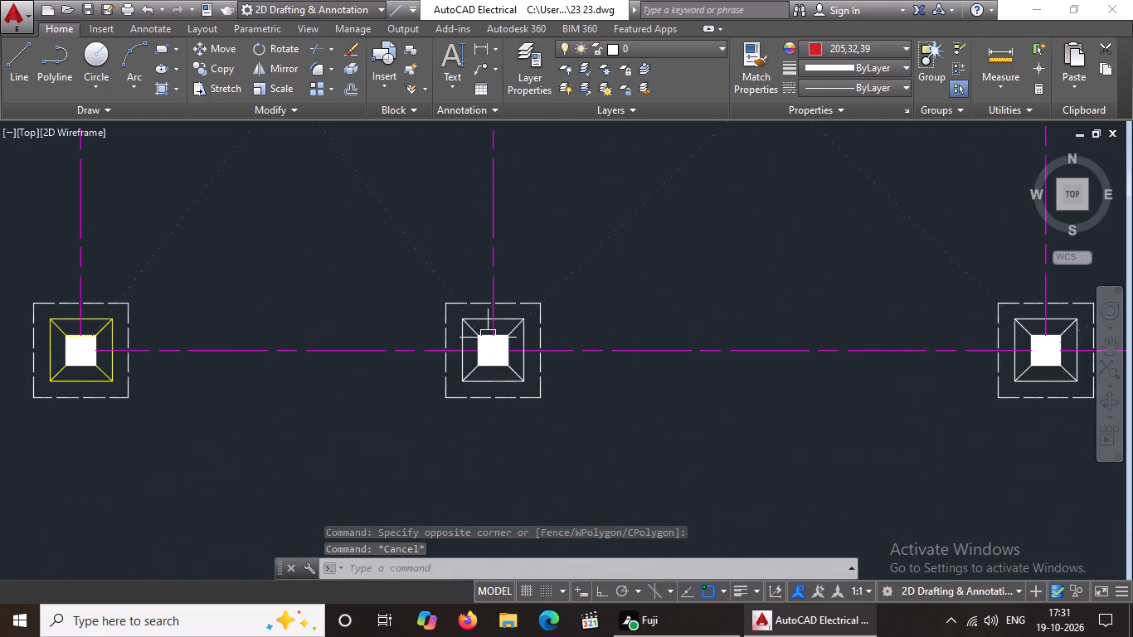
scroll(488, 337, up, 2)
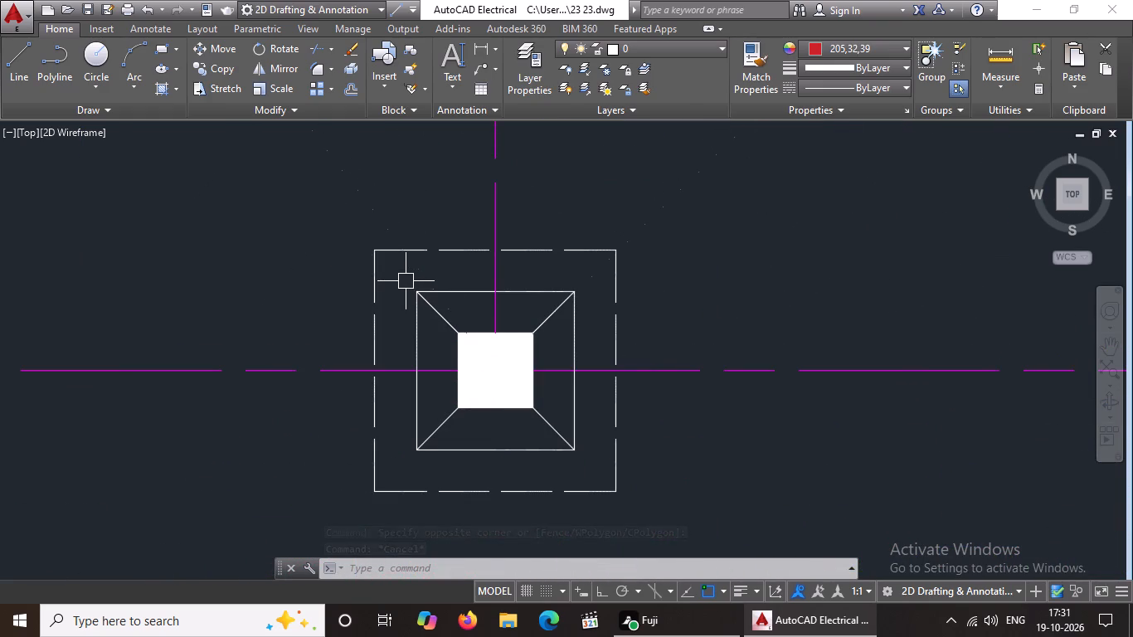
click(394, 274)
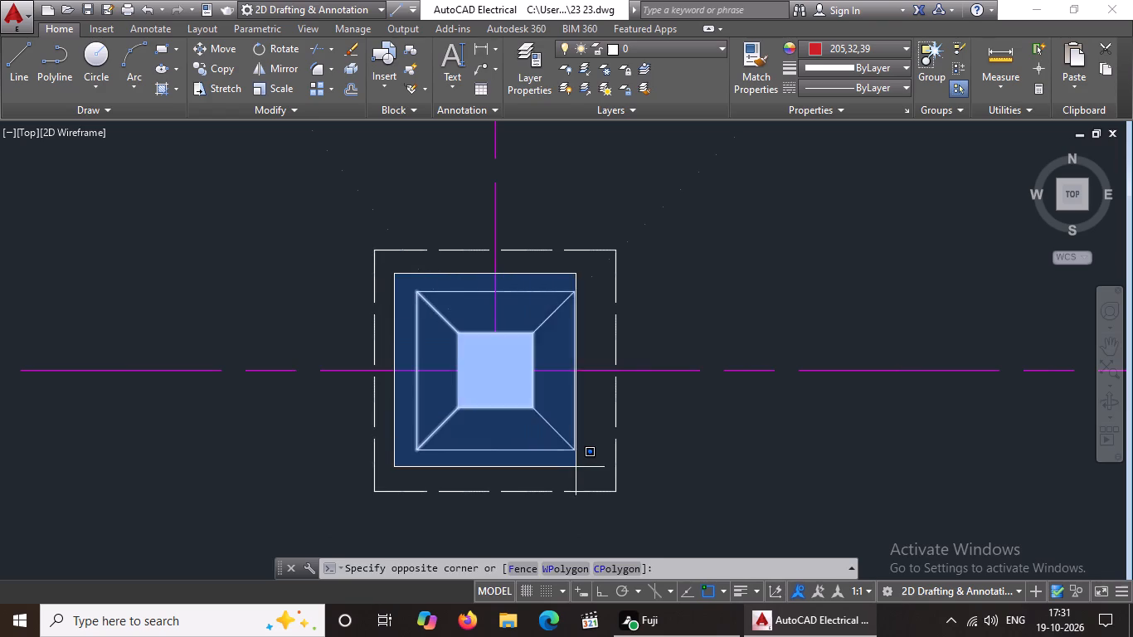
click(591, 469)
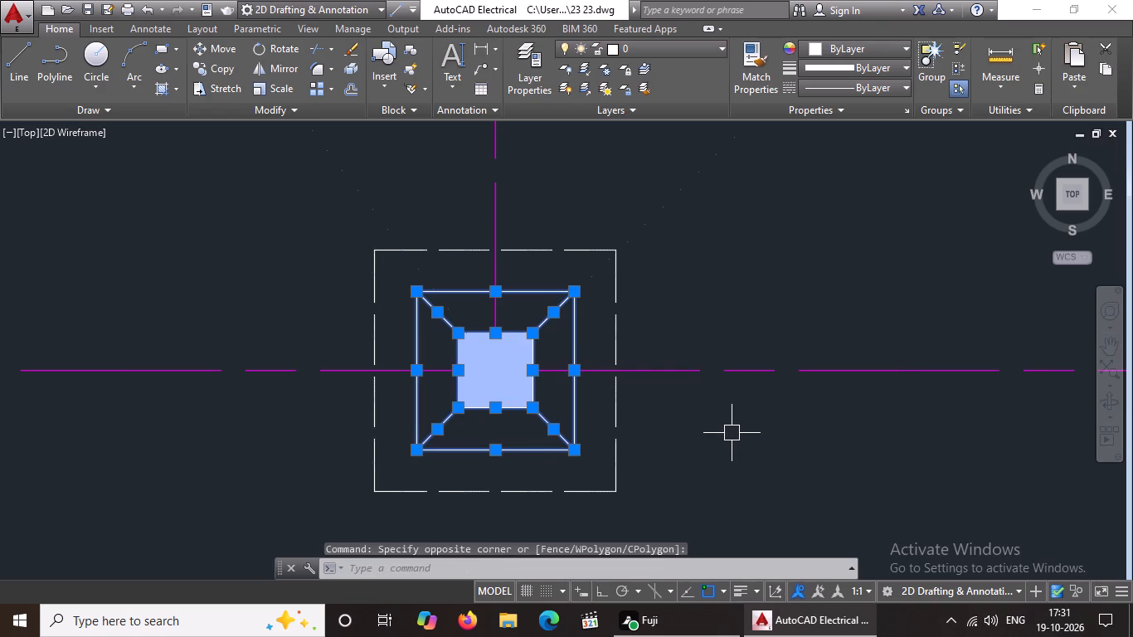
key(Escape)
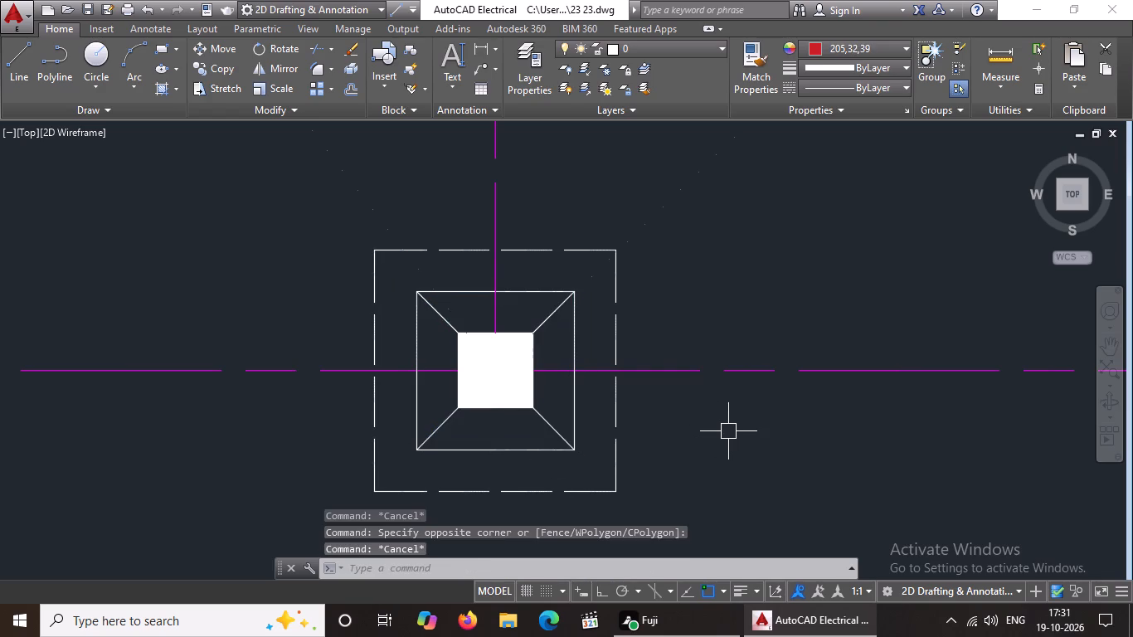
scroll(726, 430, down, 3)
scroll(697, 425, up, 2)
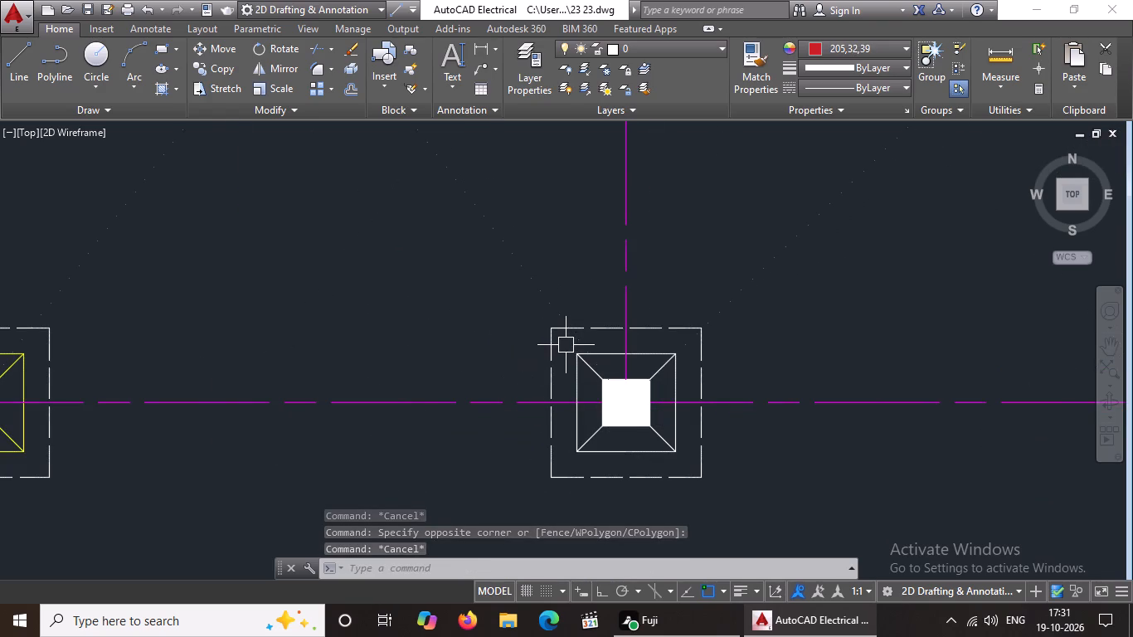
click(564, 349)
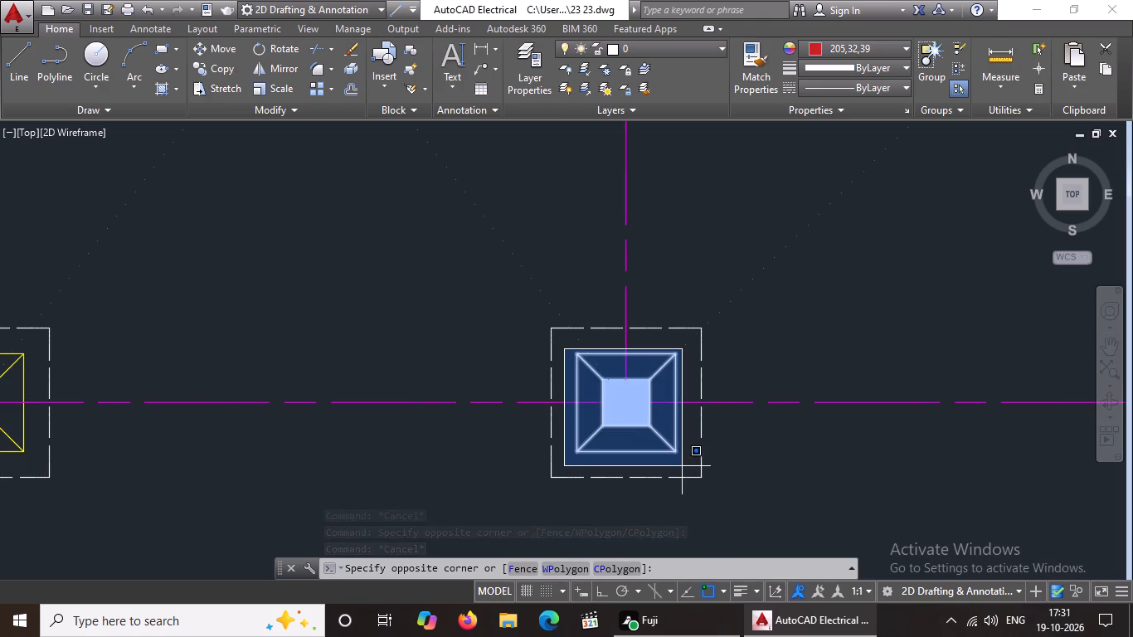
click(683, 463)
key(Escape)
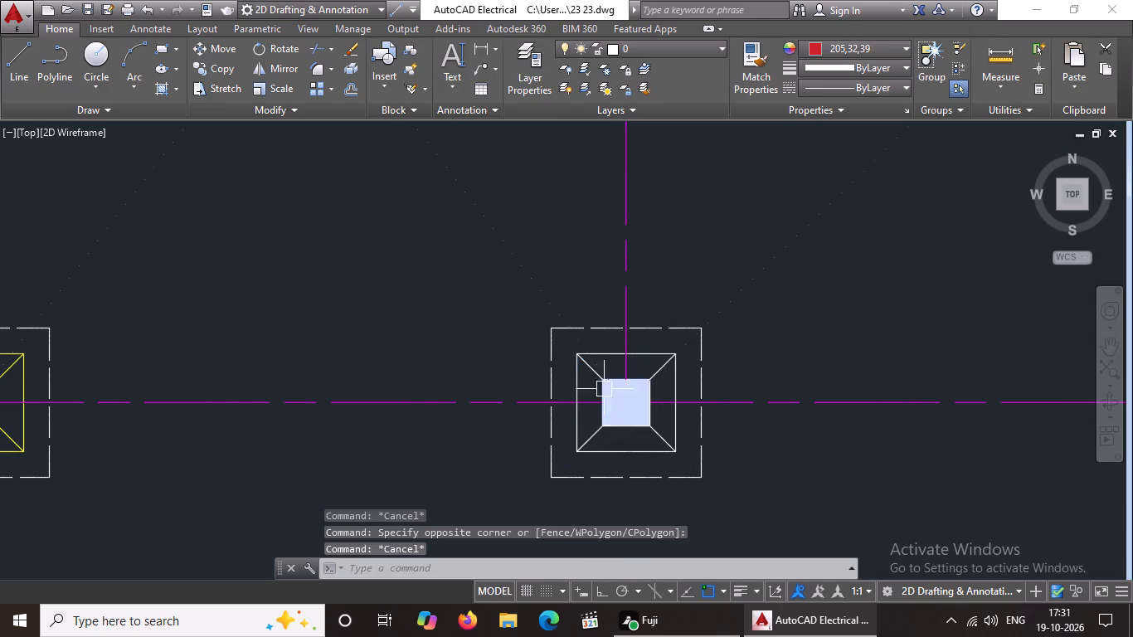
Colour the inner square, diagonal lines and column fill yellow at the second footing from the west in the column layout's southernmost row.
click(562, 350)
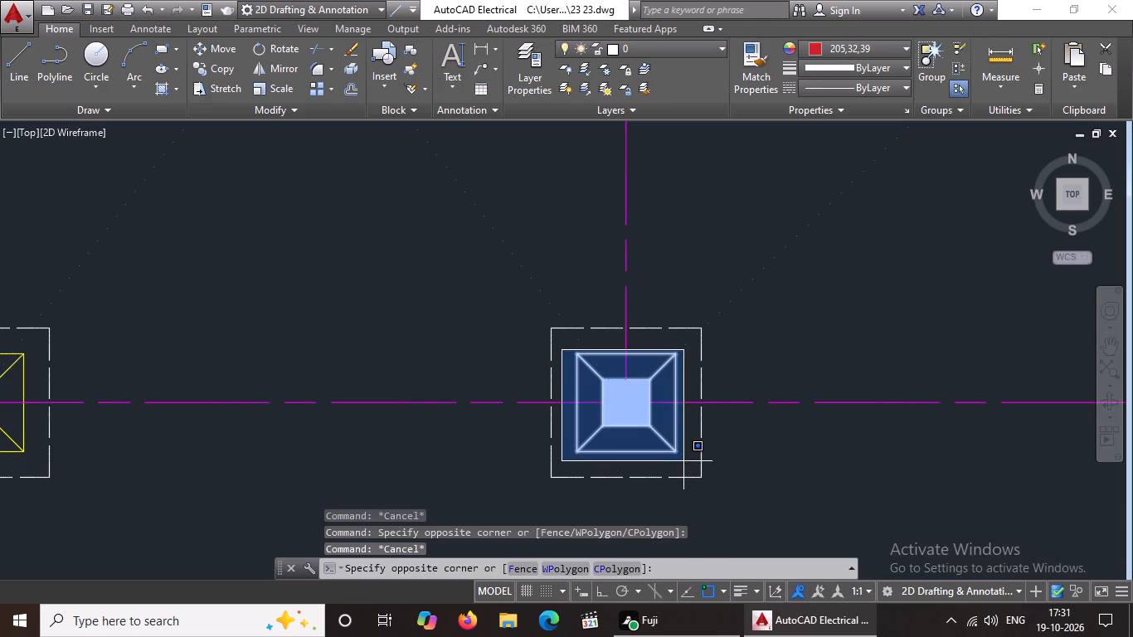
click(683, 461)
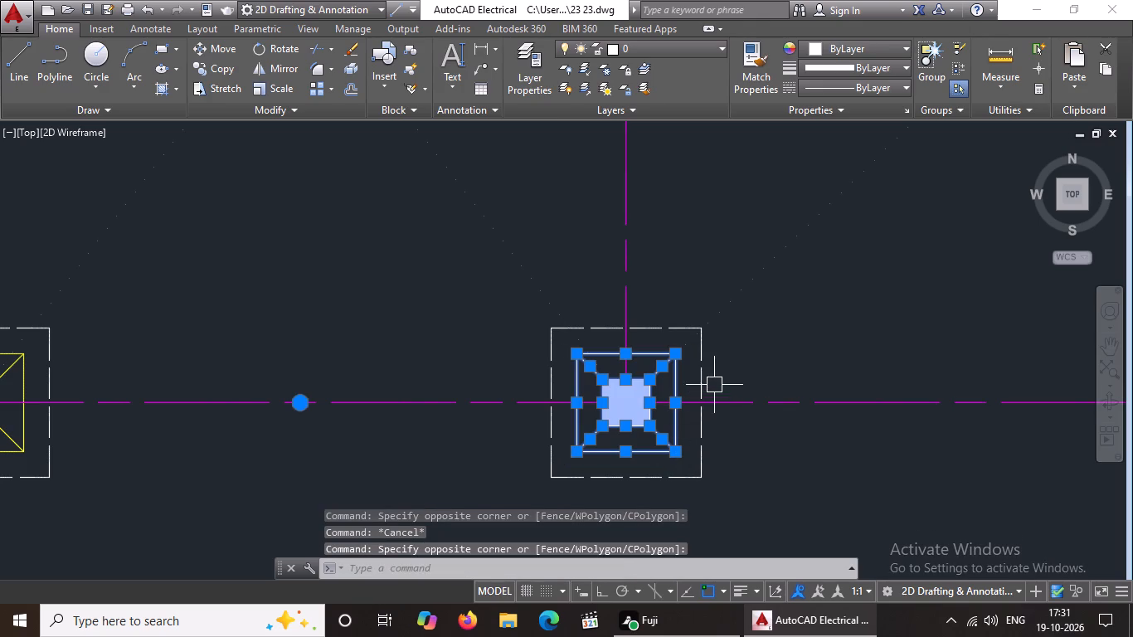
scroll(849, 163, down, 2)
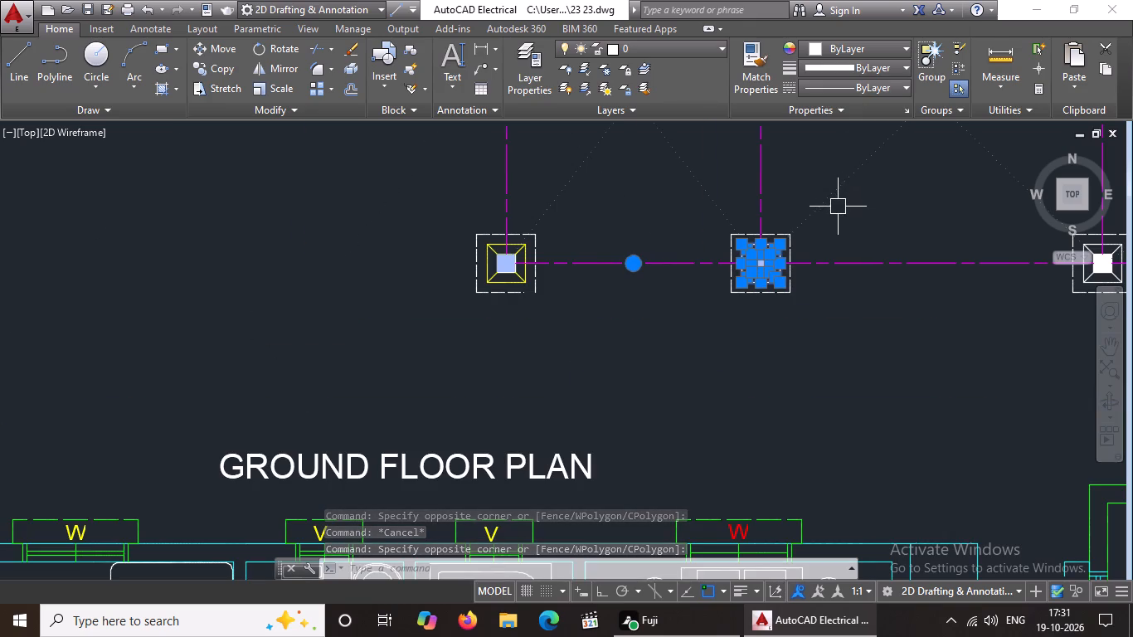
middle_drag(835, 207, 796, 239)
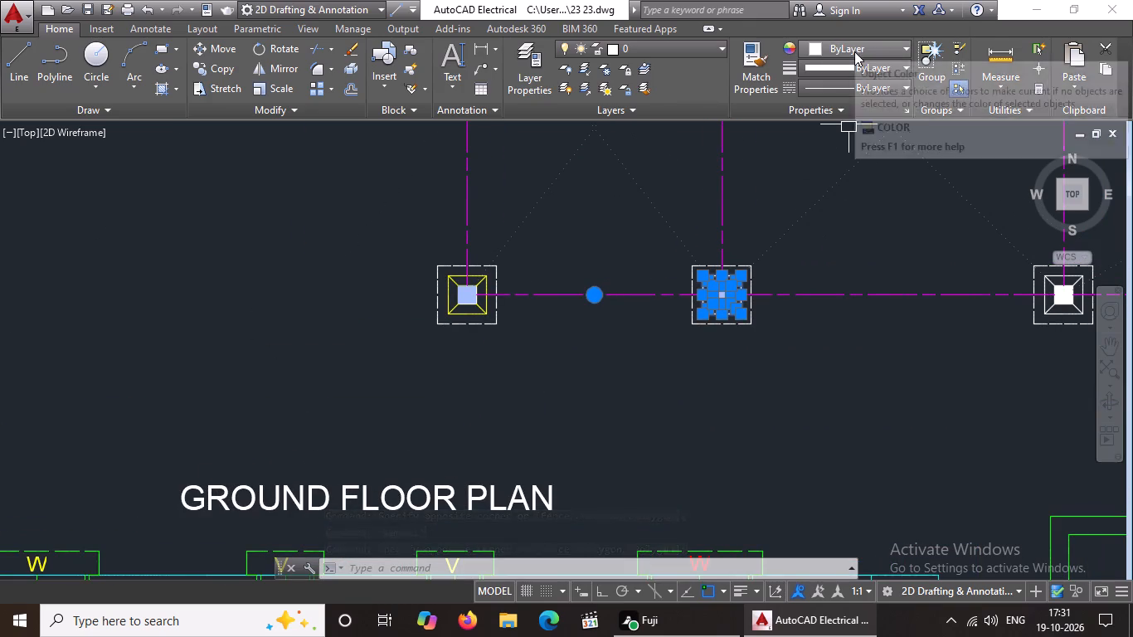
click(854, 51)
click(827, 217)
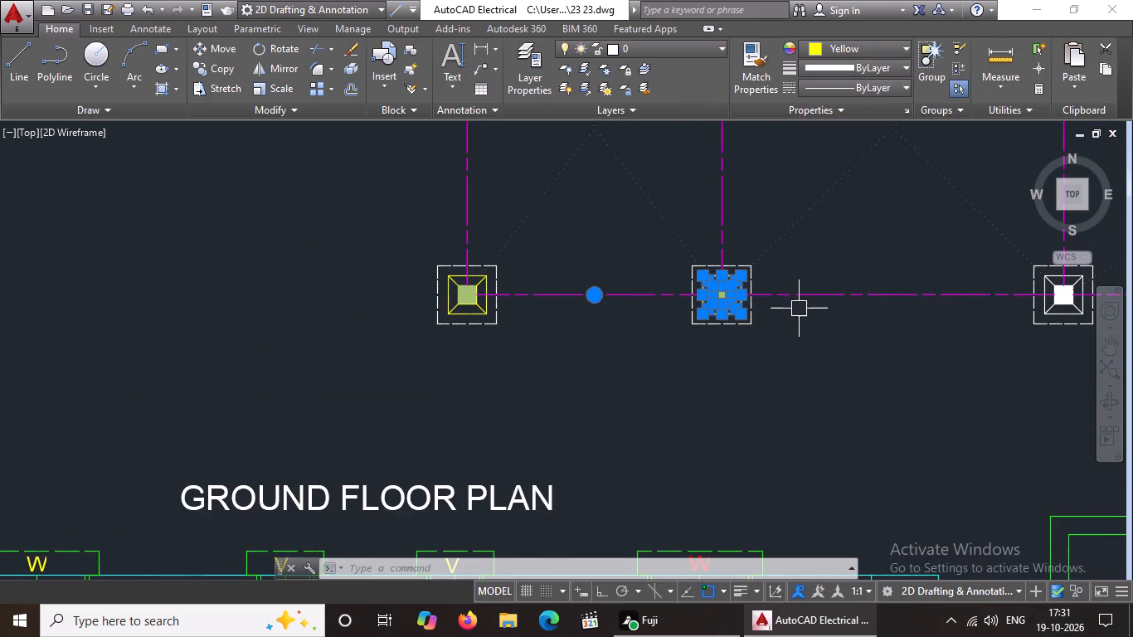
scroll(799, 309, down, 2)
key(Escape)
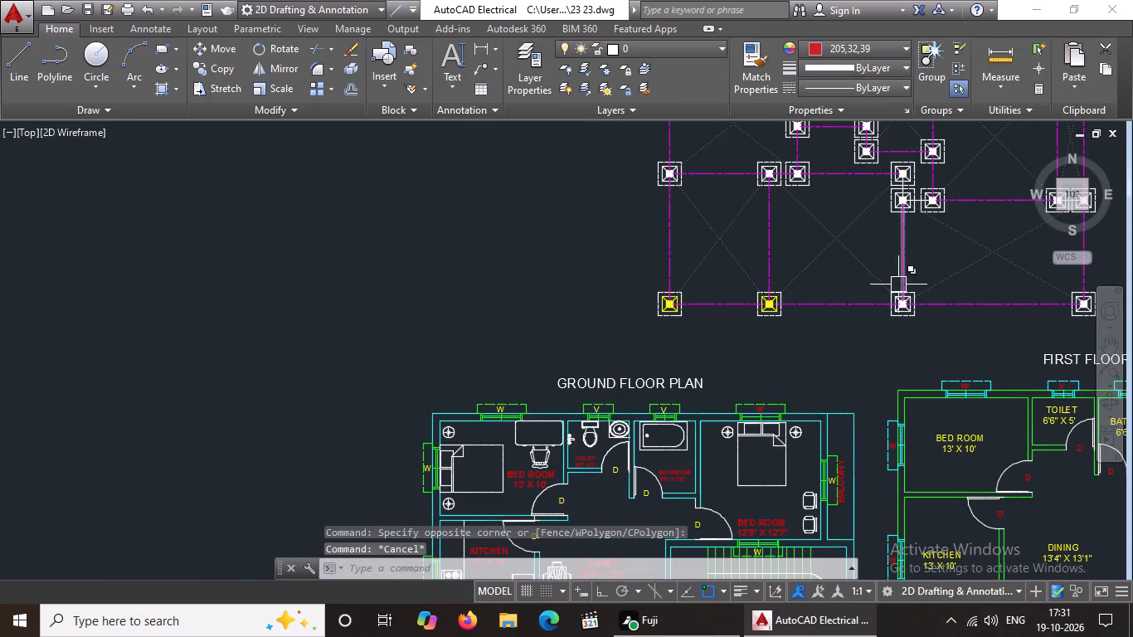
Colour the inner square and diagonal lines yellow at the third footing from the west in the column layout's southernmost row.
middle_drag(969, 291, 829, 318)
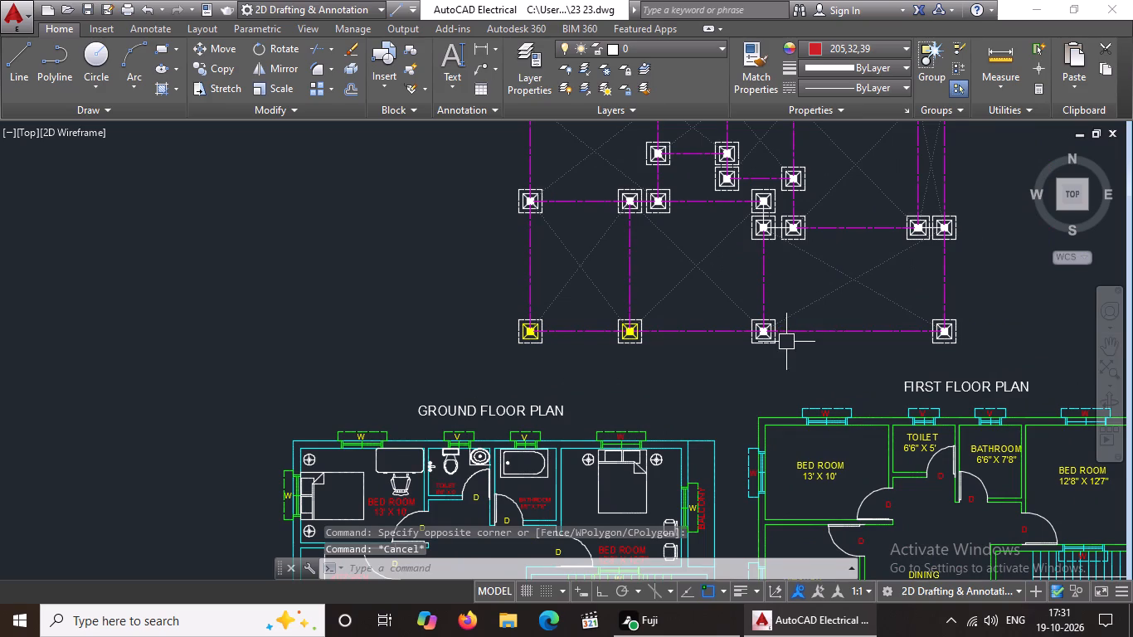
scroll(765, 342, up, 4)
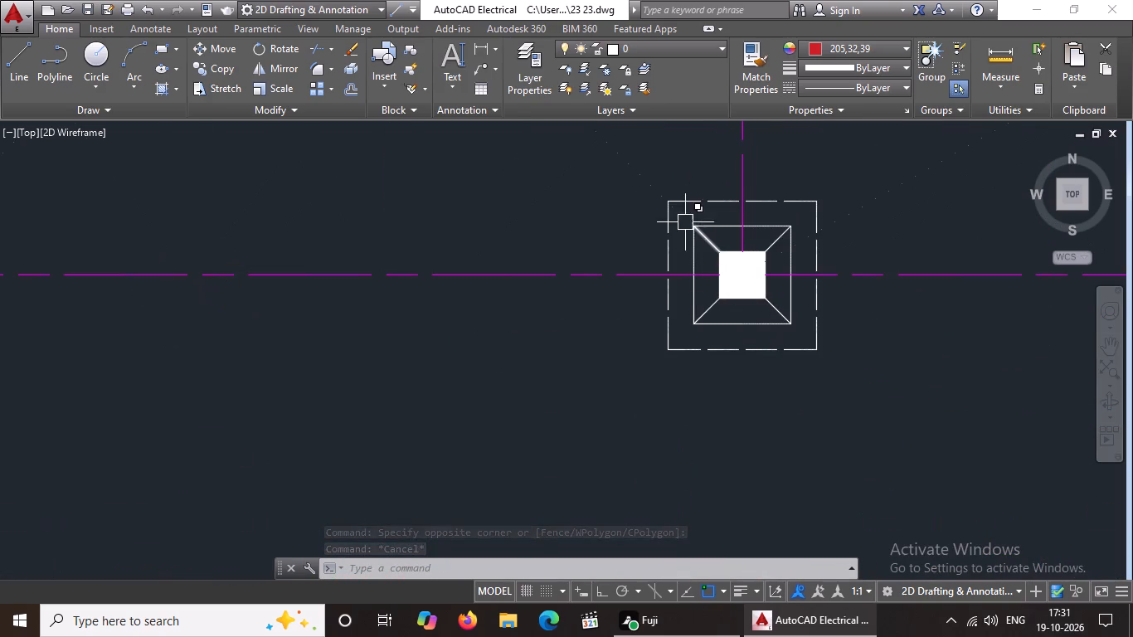
scroll(698, 235, up, 1)
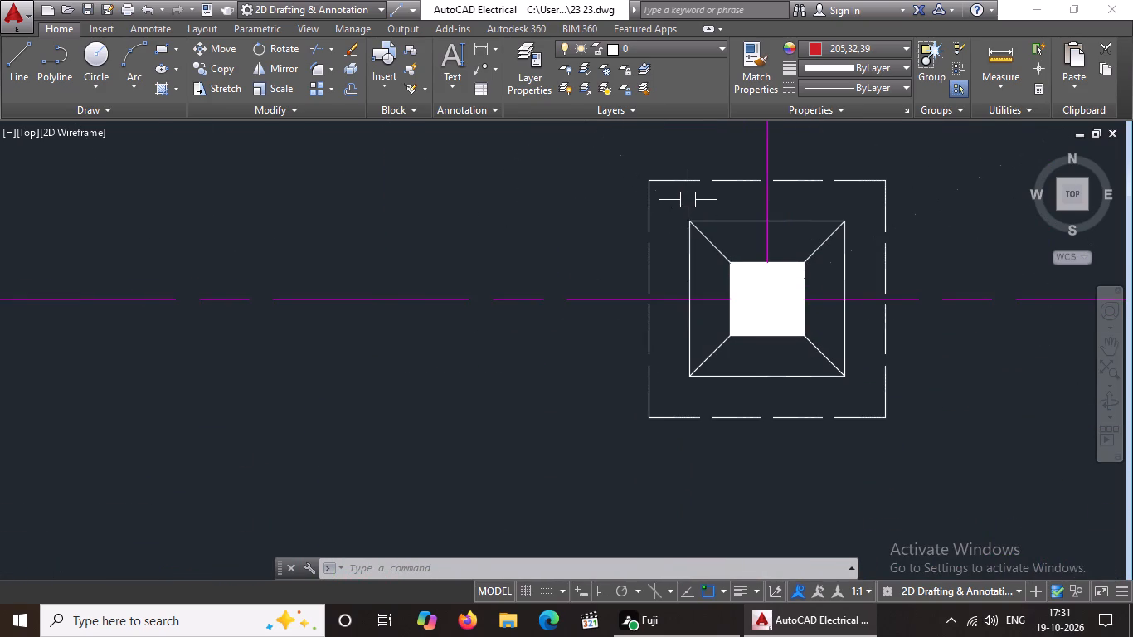
click(681, 201)
click(851, 385)
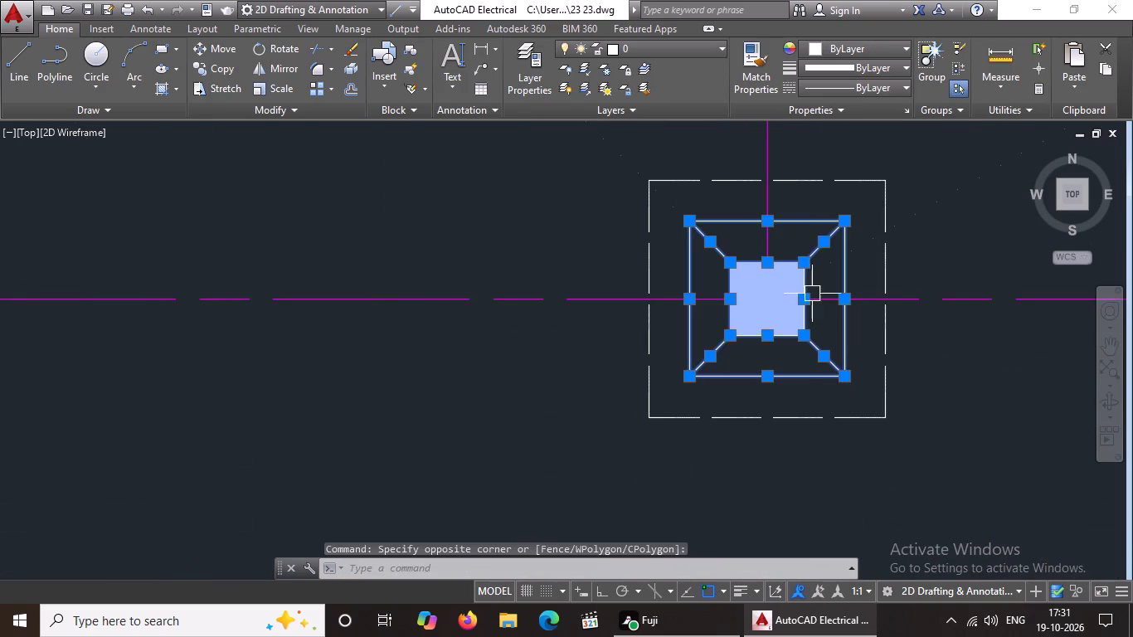
click(857, 40)
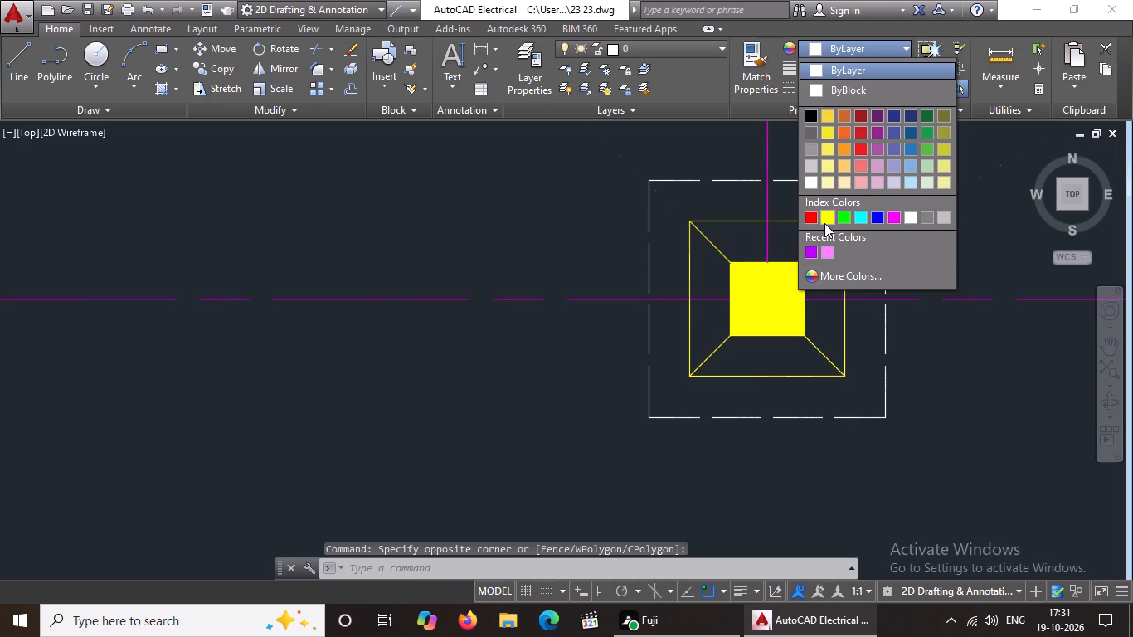
click(824, 219)
scroll(678, 308, down, 2)
key(Escape)
Colour the inner square, diagonal lines and column fill yellow at the column layout's southeast corner footing.
scroll(737, 343, down, 2)
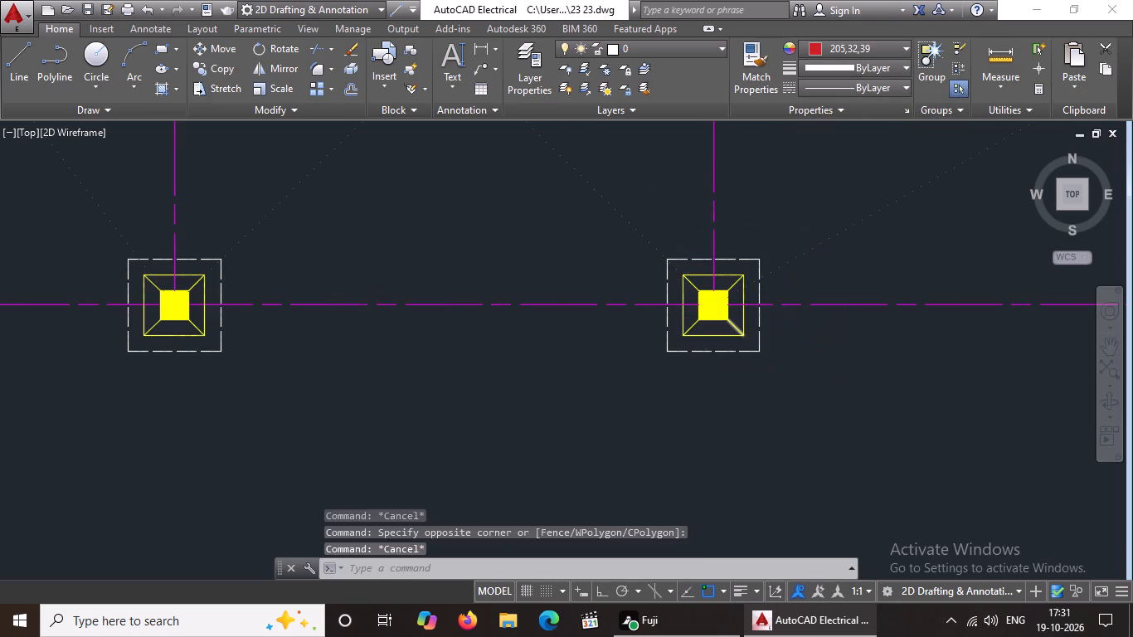
scroll(737, 343, down, 1)
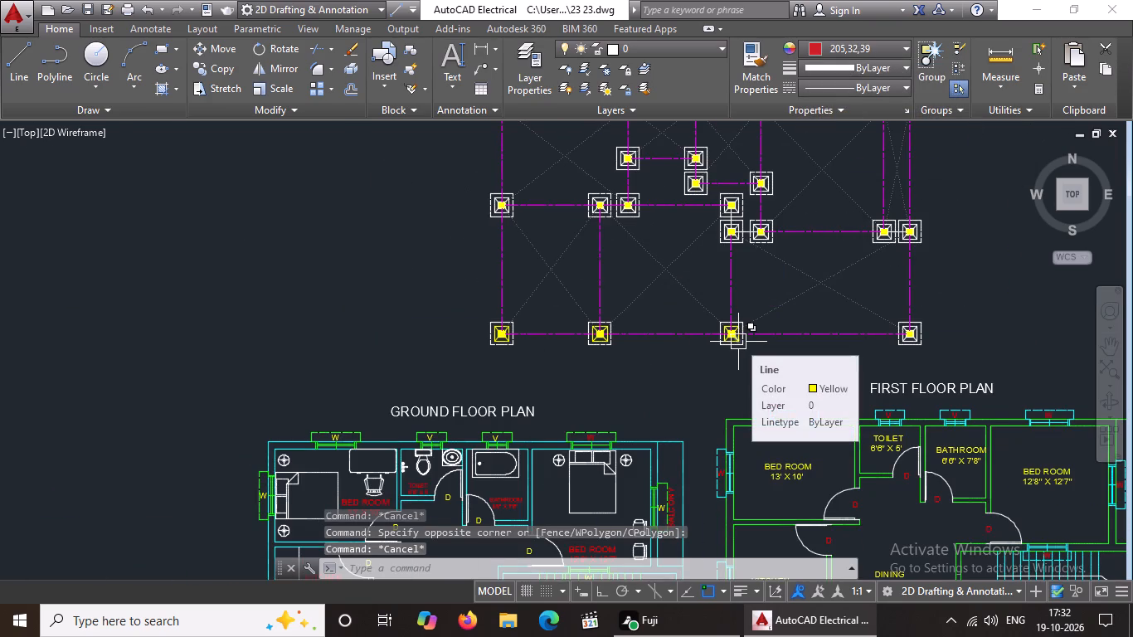
scroll(738, 342, down, 1)
middle_drag(762, 354, 577, 354)
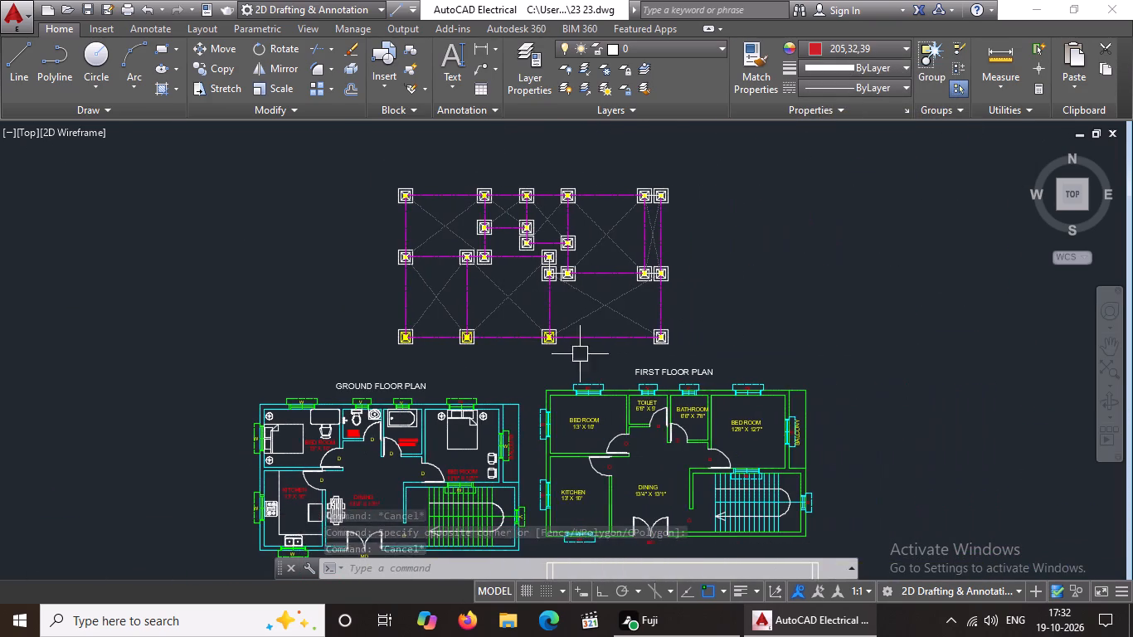
scroll(634, 323, up, 3)
scroll(745, 349, up, 2)
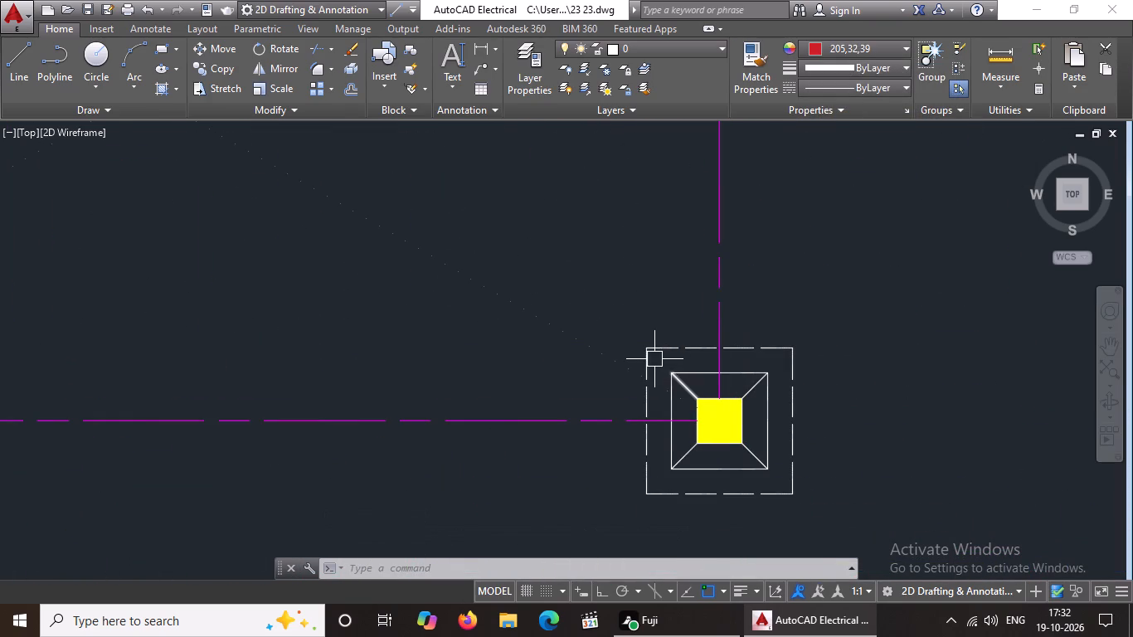
click(663, 363)
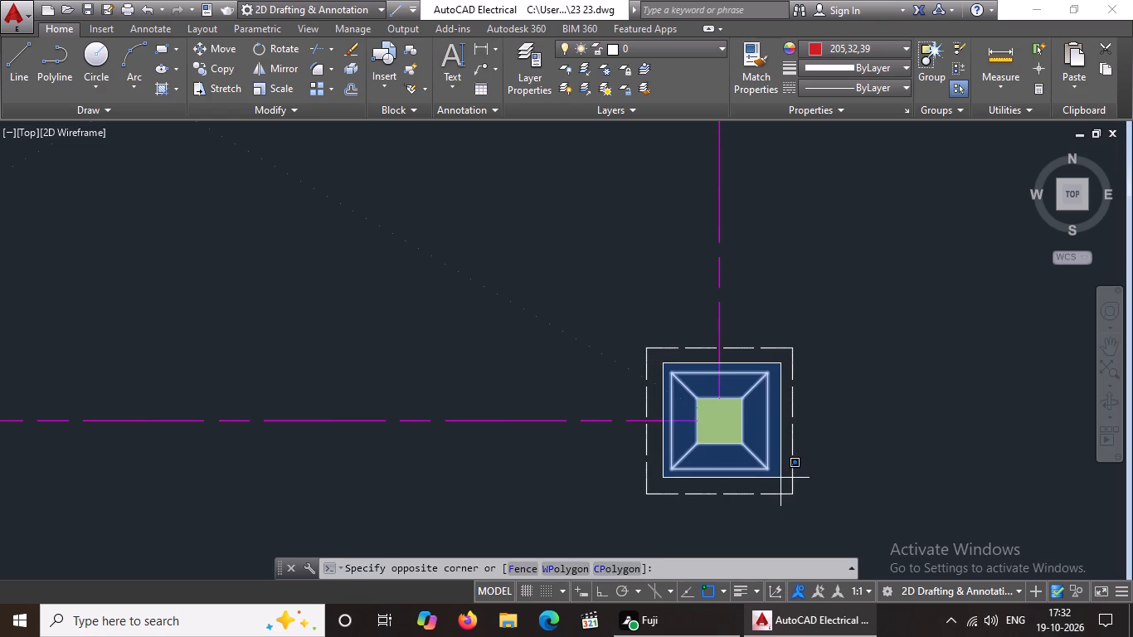
click(780, 478)
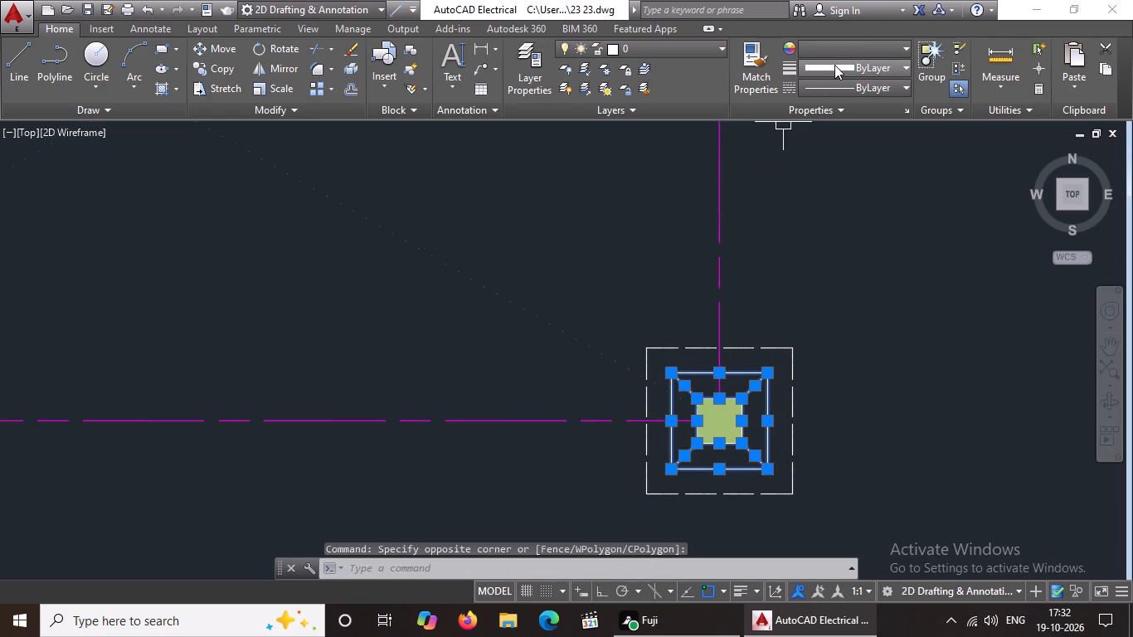
click(844, 51)
click(827, 217)
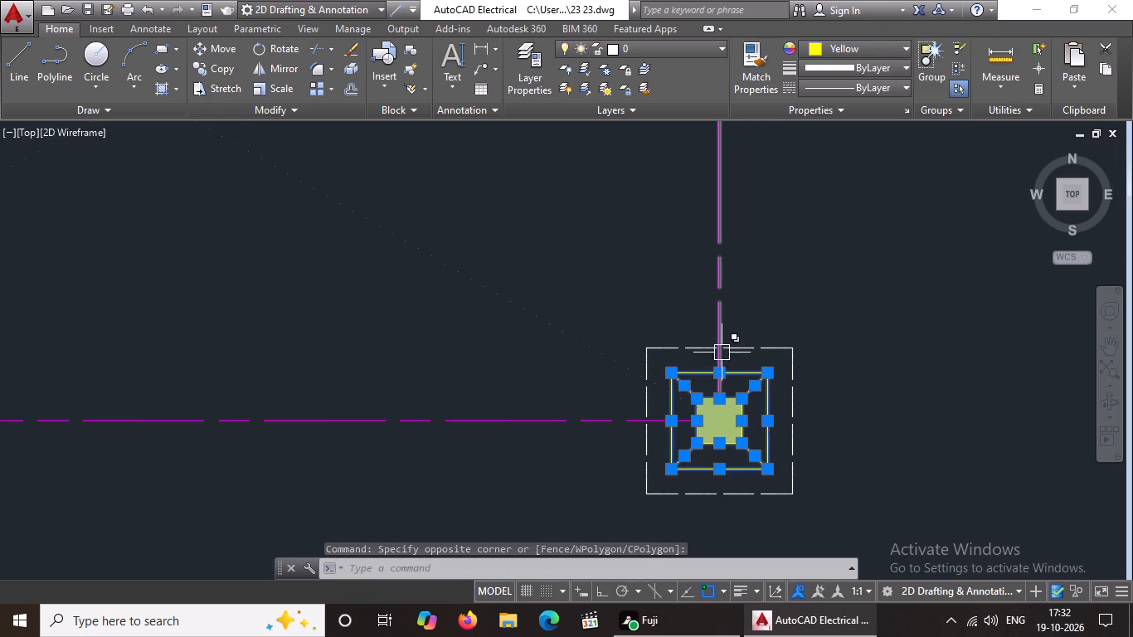
scroll(722, 353, down, 4)
key(Escape)
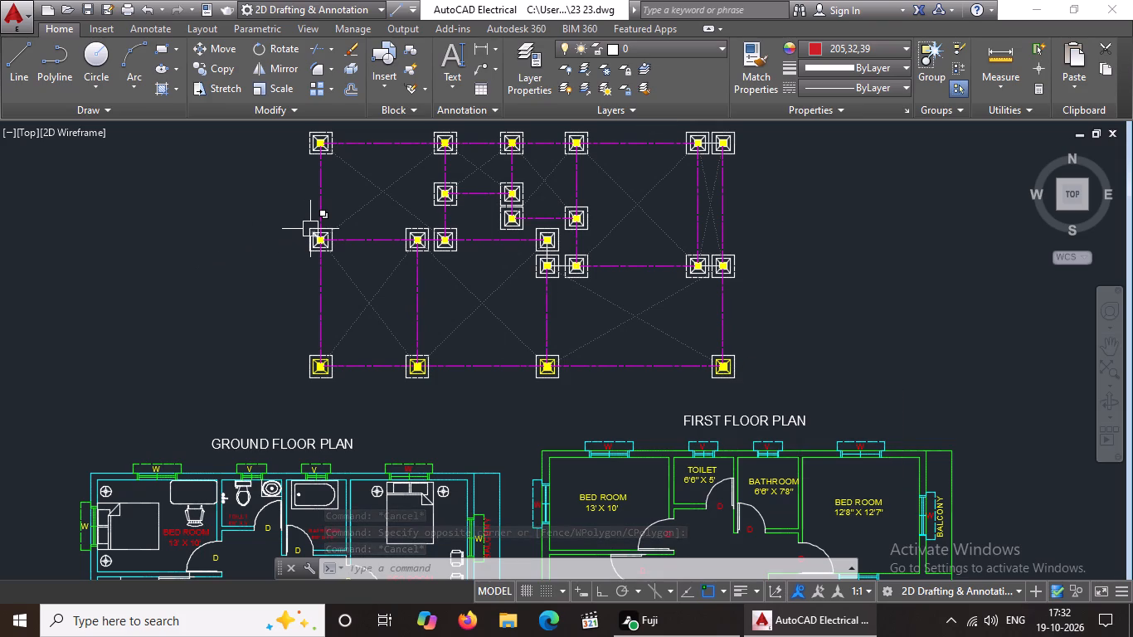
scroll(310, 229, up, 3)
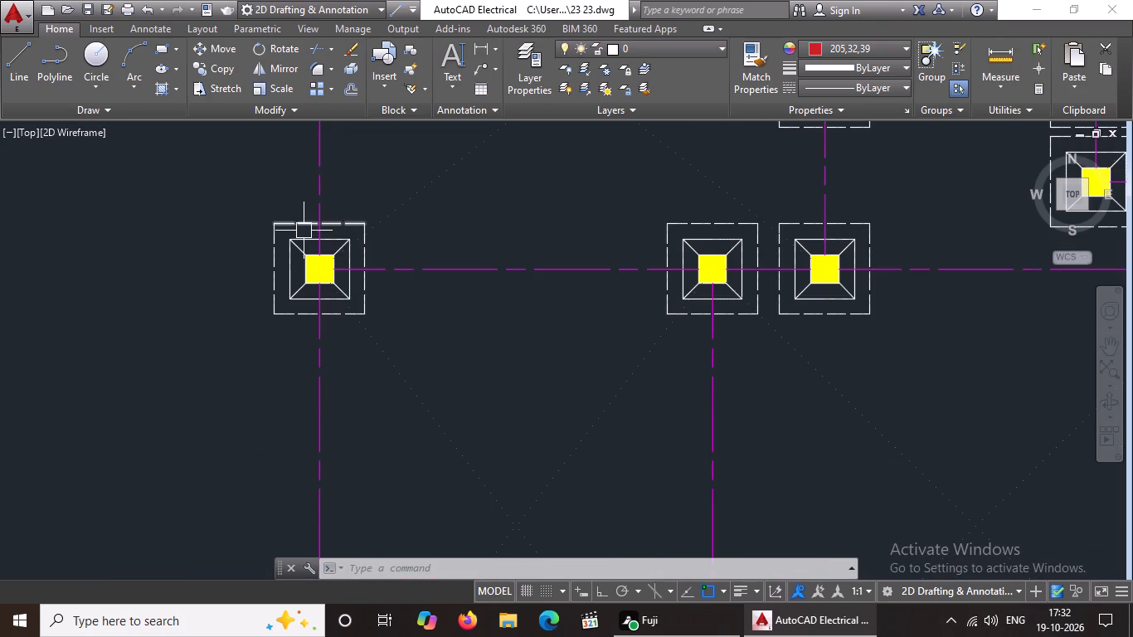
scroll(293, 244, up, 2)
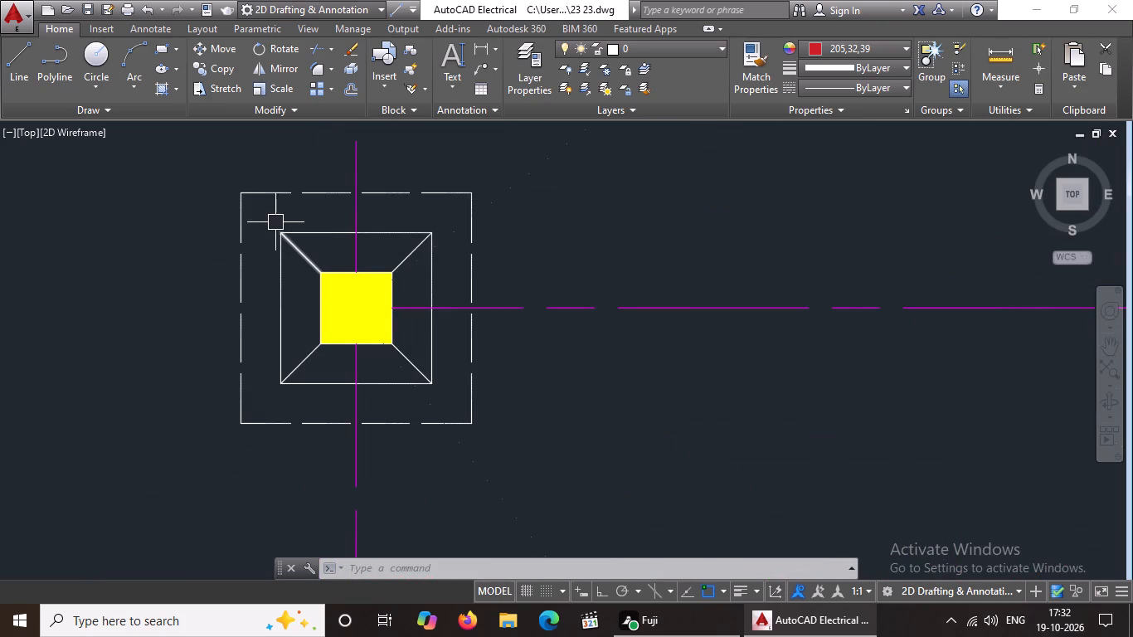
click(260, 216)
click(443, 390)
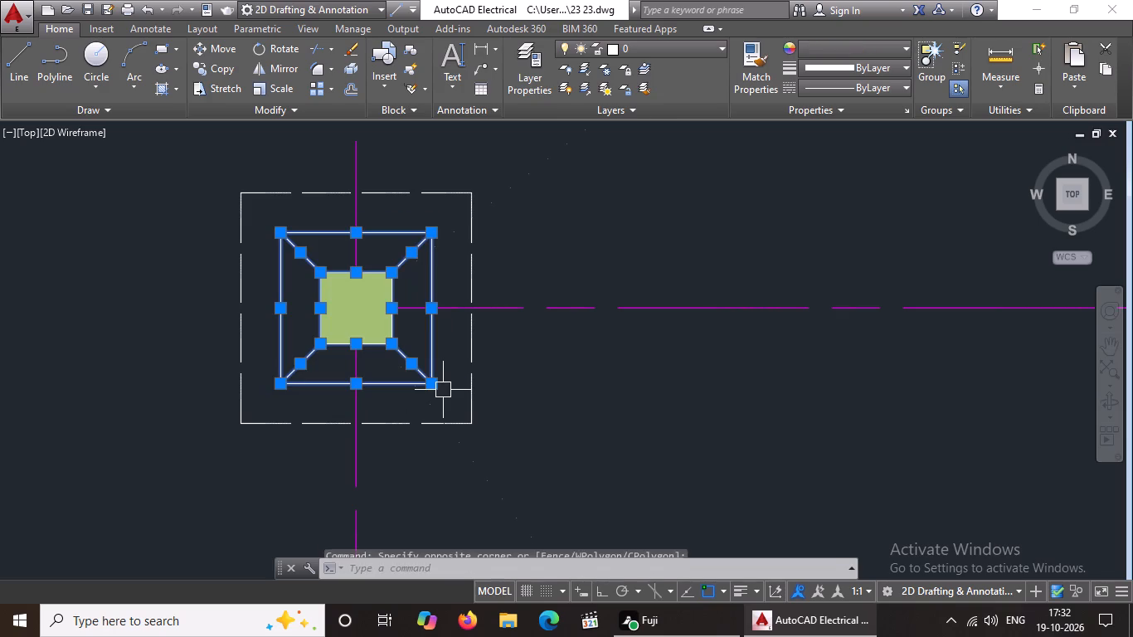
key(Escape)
Colour the four sides of the inner square yellow at the easternmost footing directly north of the column layout's southeast corner footing.
scroll(449, 385, down, 9)
middle_drag(668, 421, 526, 227)
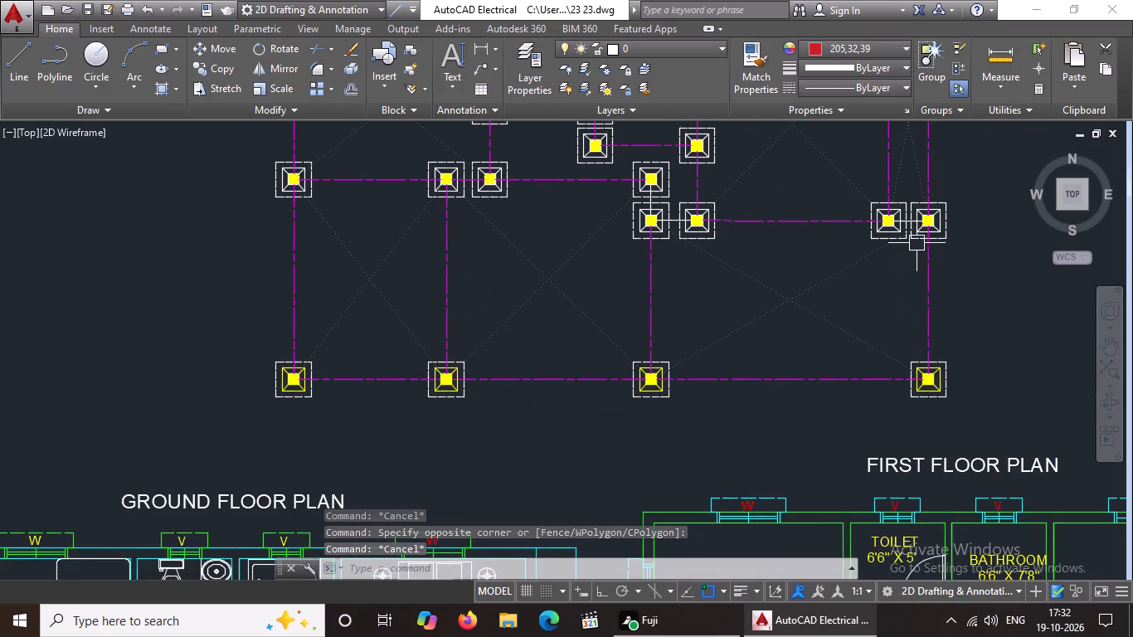
scroll(915, 218, up, 3)
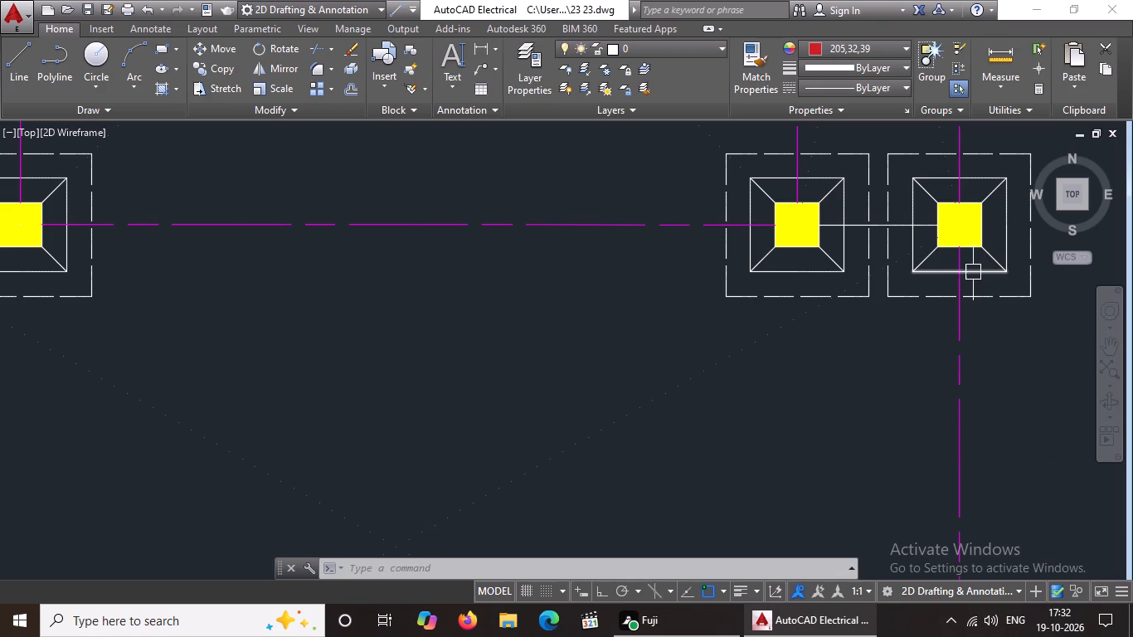
click(978, 271)
click(883, 48)
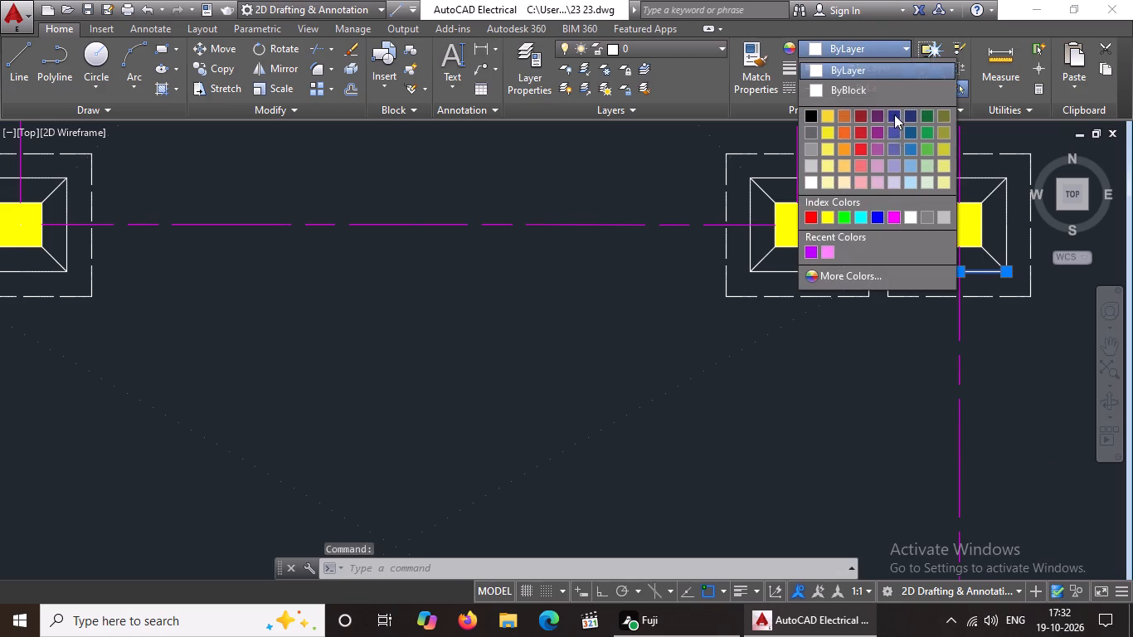
click(825, 214)
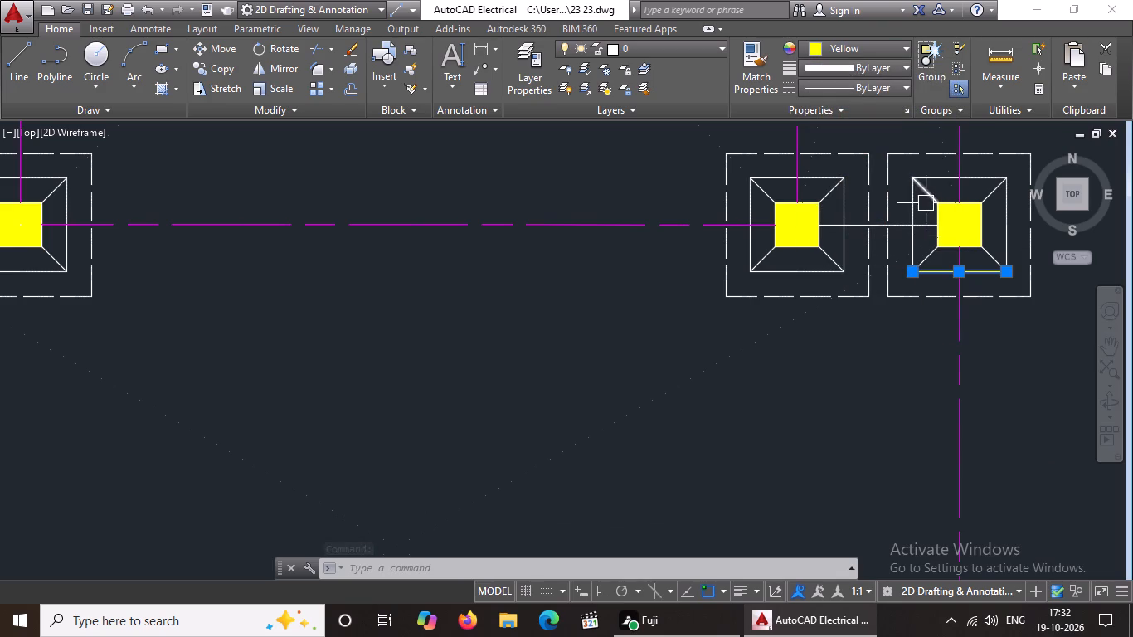
click(916, 206)
click(850, 45)
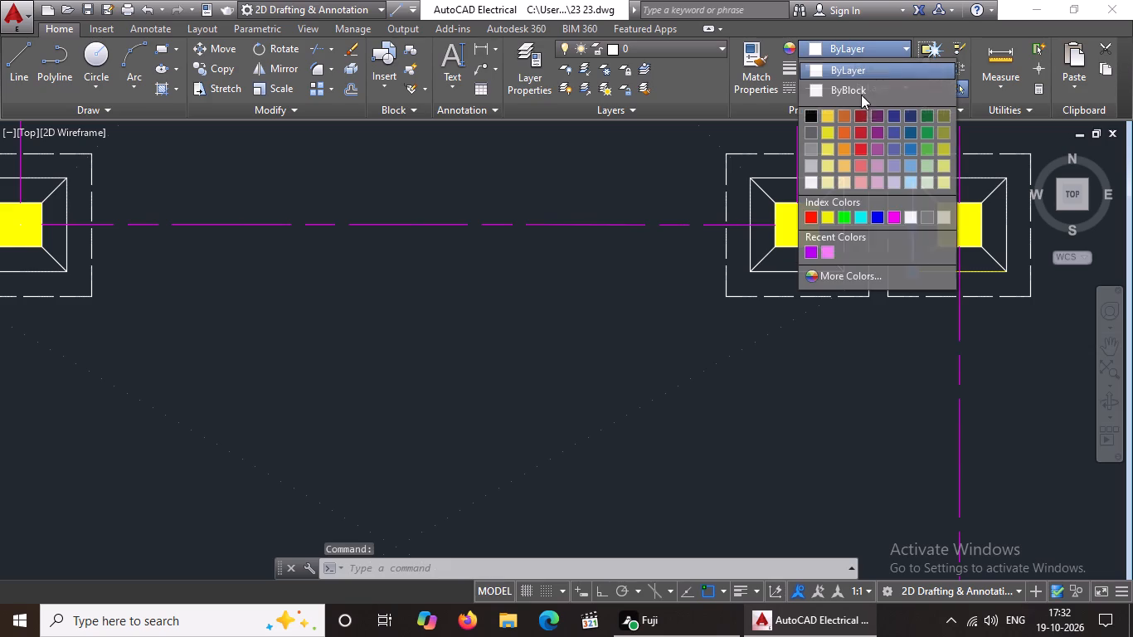
click(829, 213)
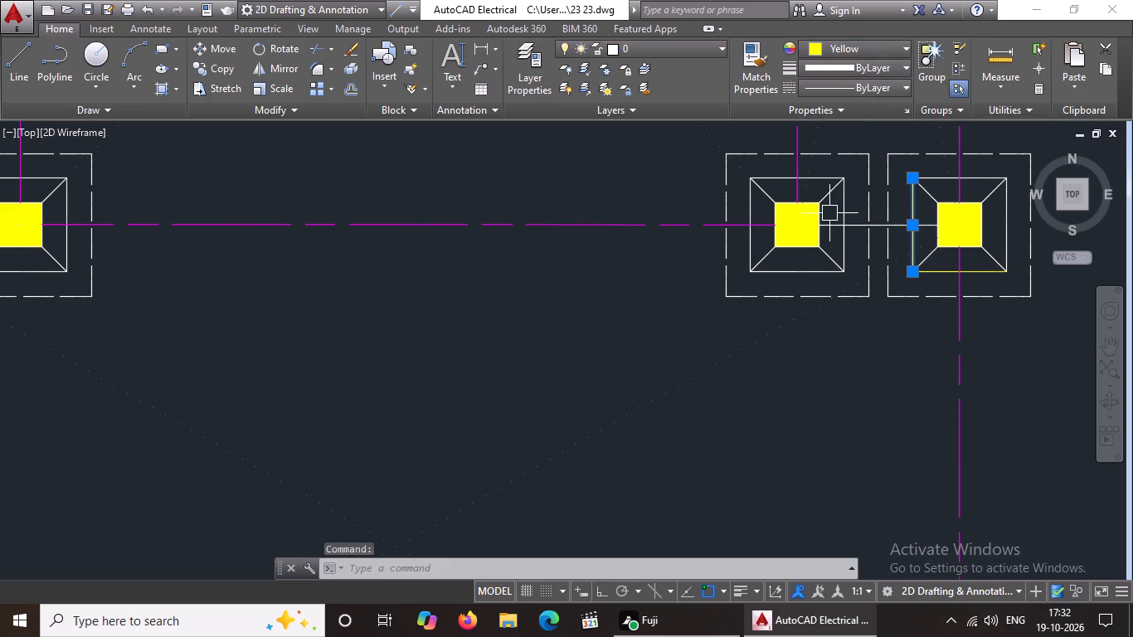
click(938, 177)
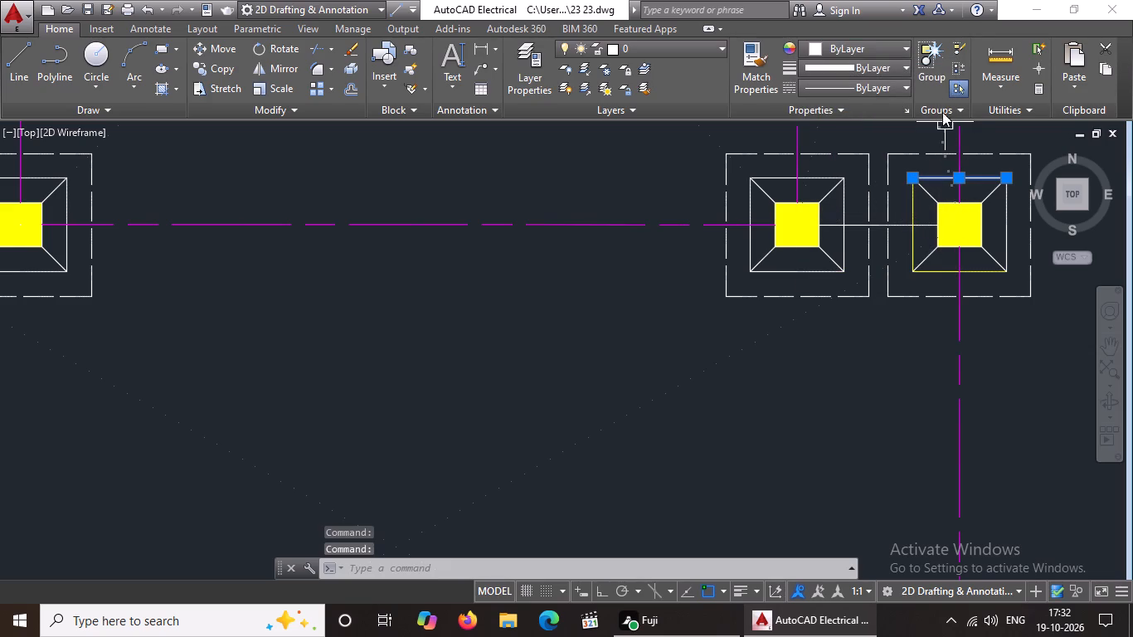
click(897, 51)
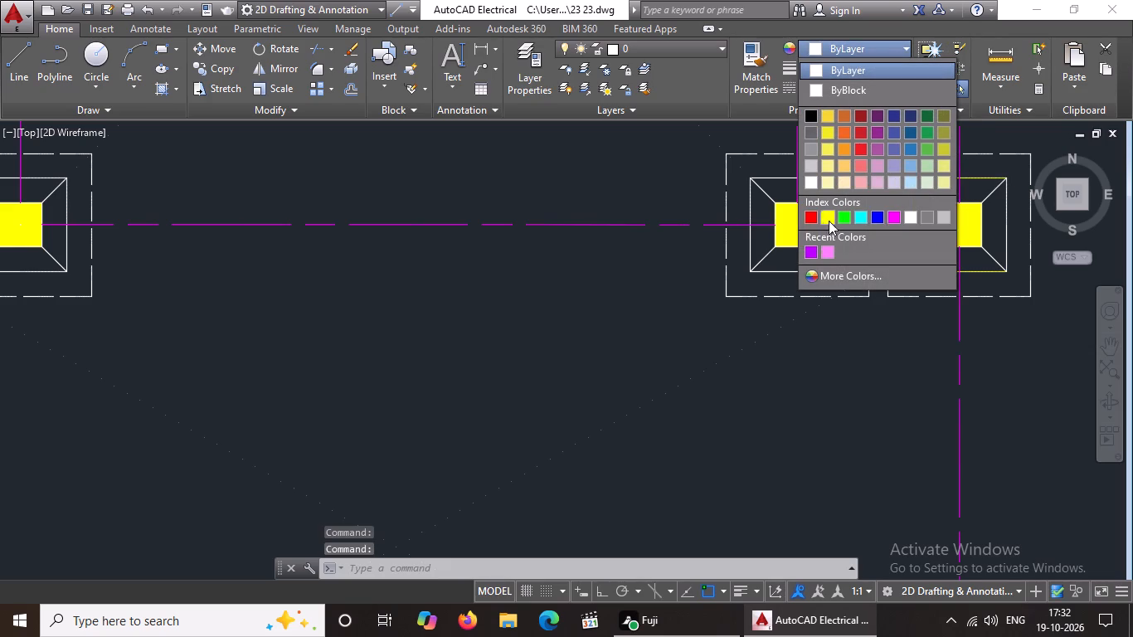
click(824, 216)
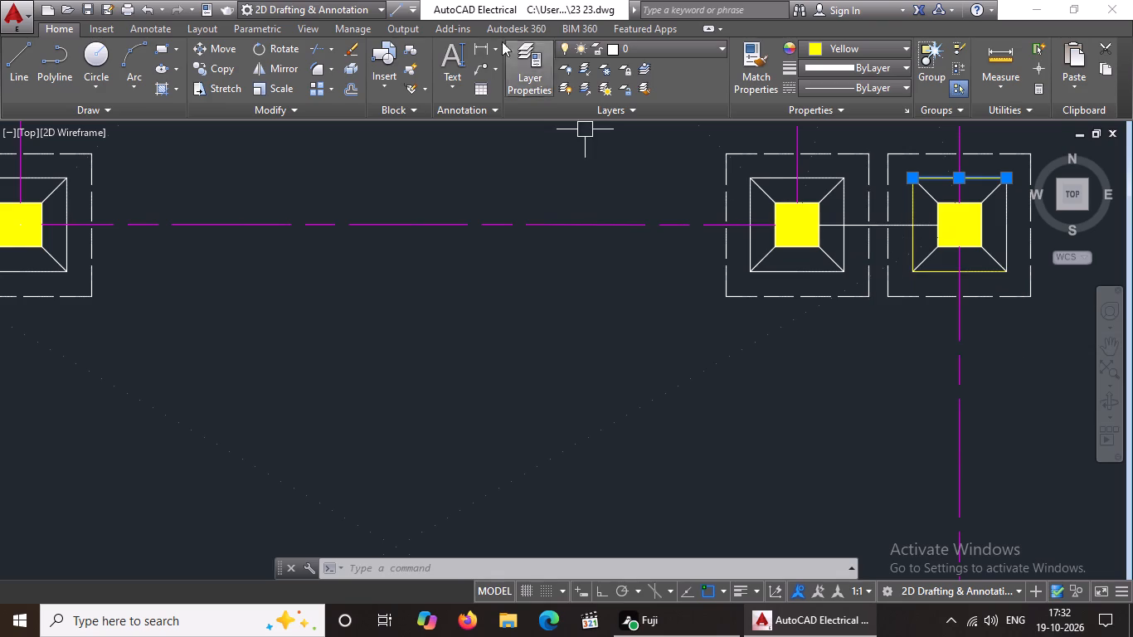
middle_drag(958, 228, 805, 260)
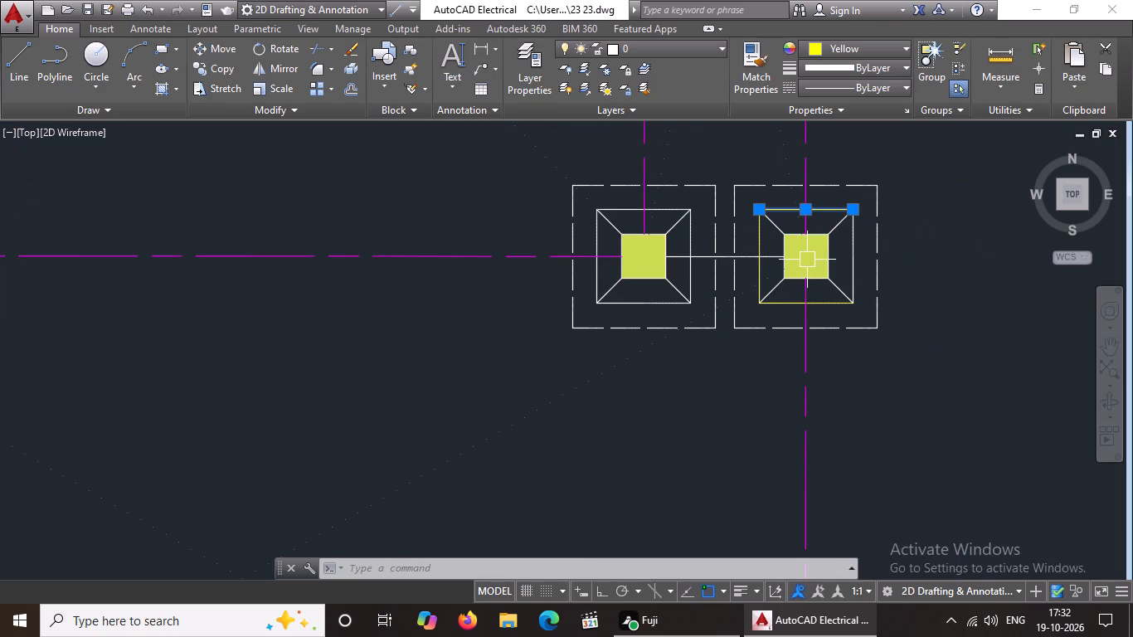
key(Escape)
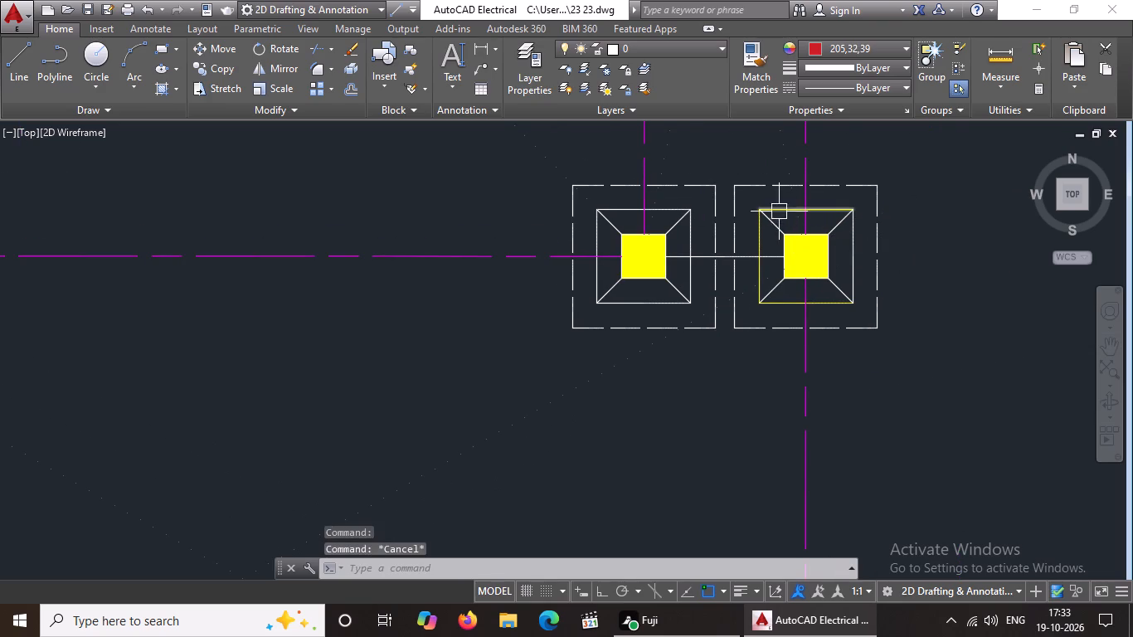
click(850, 255)
click(873, 48)
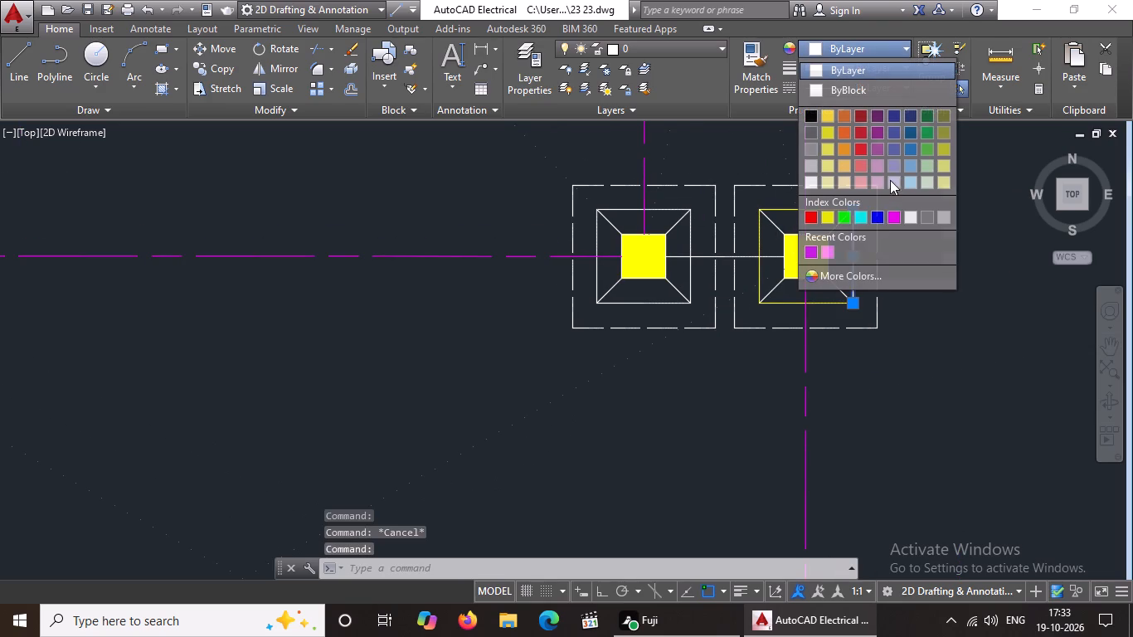
click(827, 216)
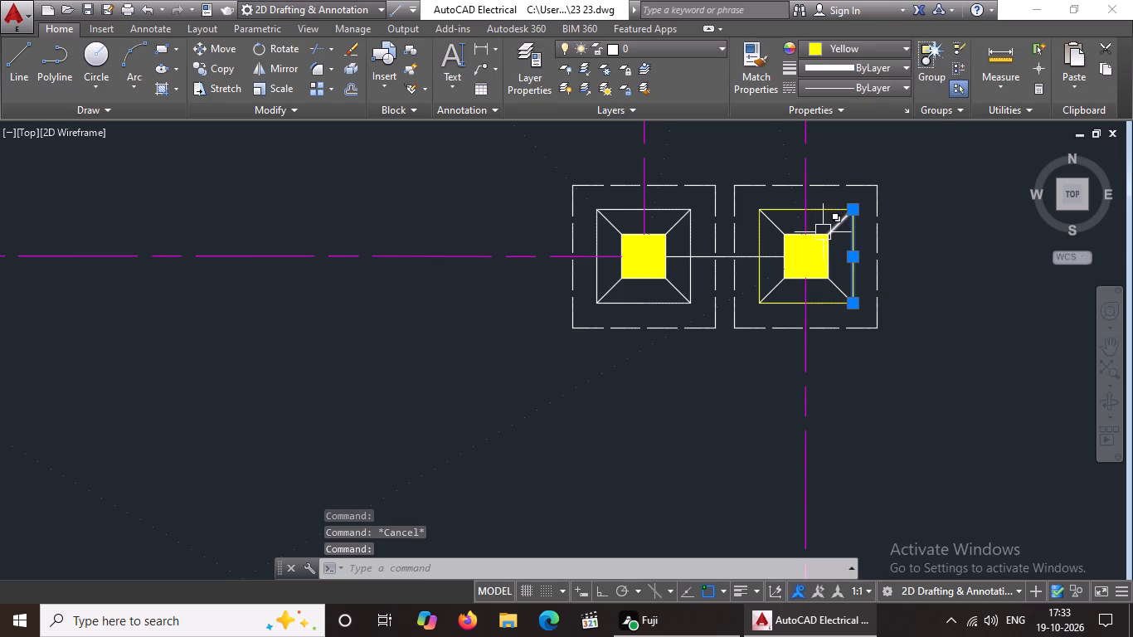
Colour the diagonal lines and column outline yellow, together with the inner square, at the same easternmost footing.
scroll(821, 236, up, 1)
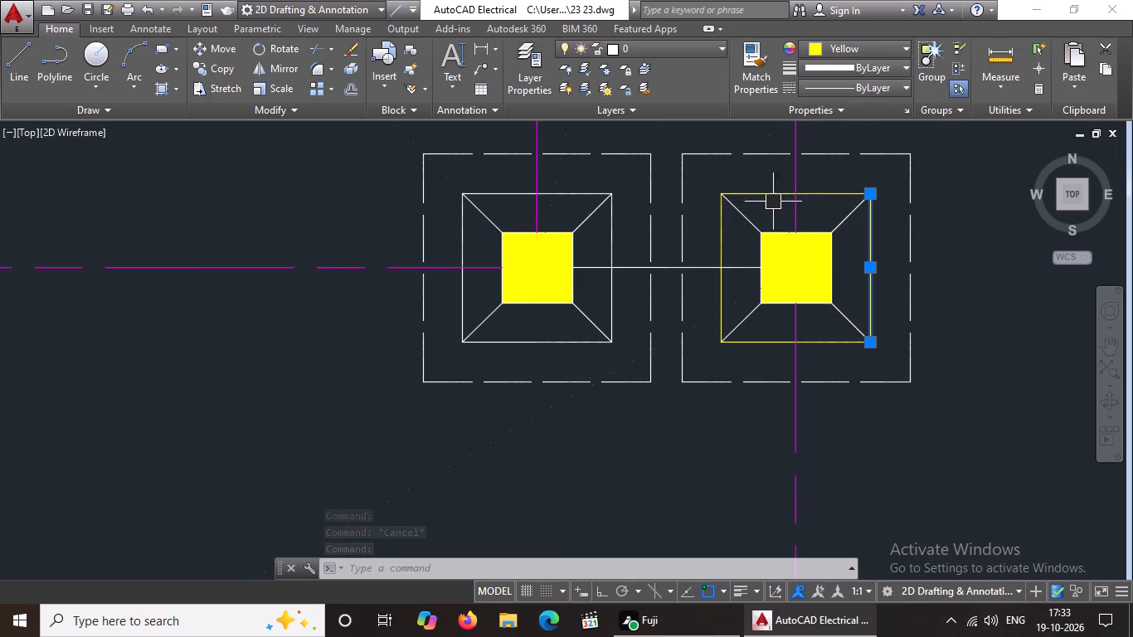
click(708, 178)
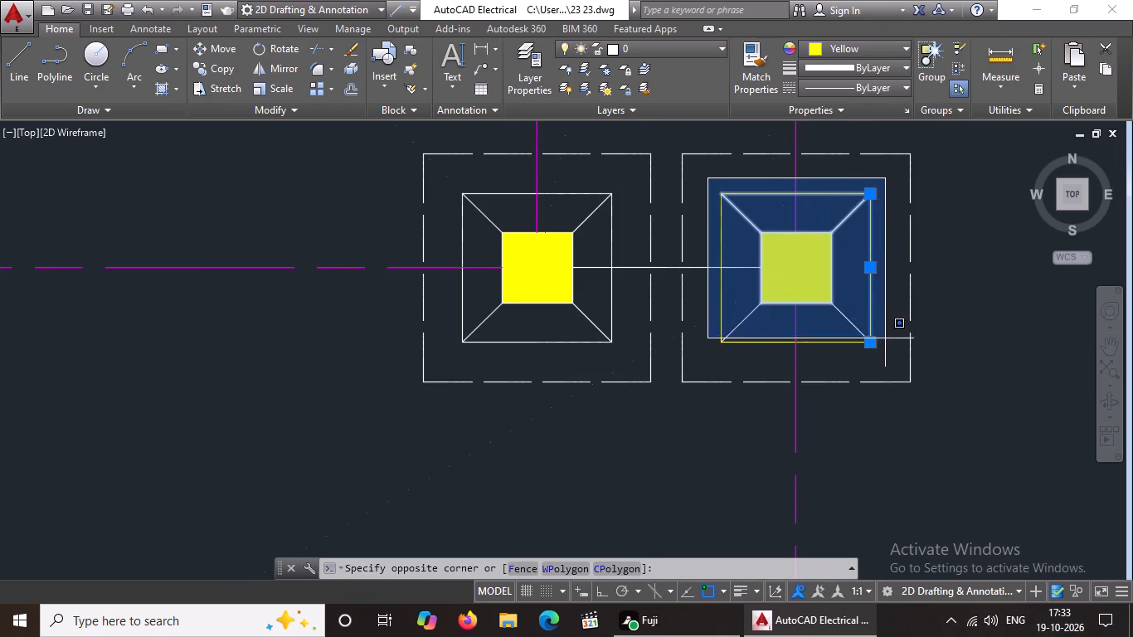
click(894, 355)
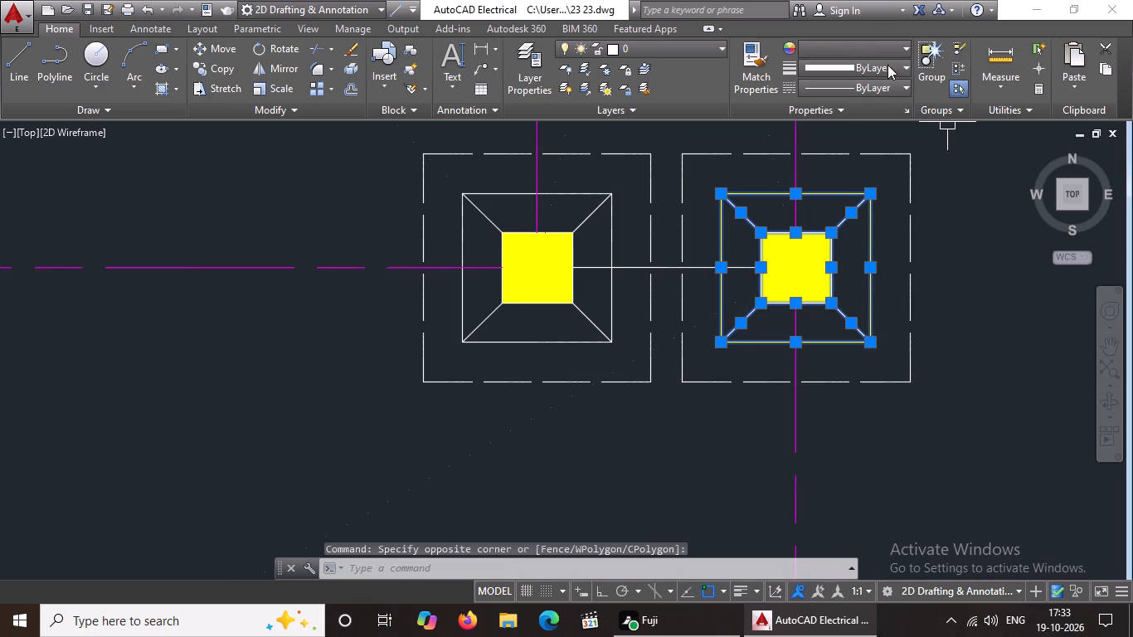
click(846, 44)
click(827, 221)
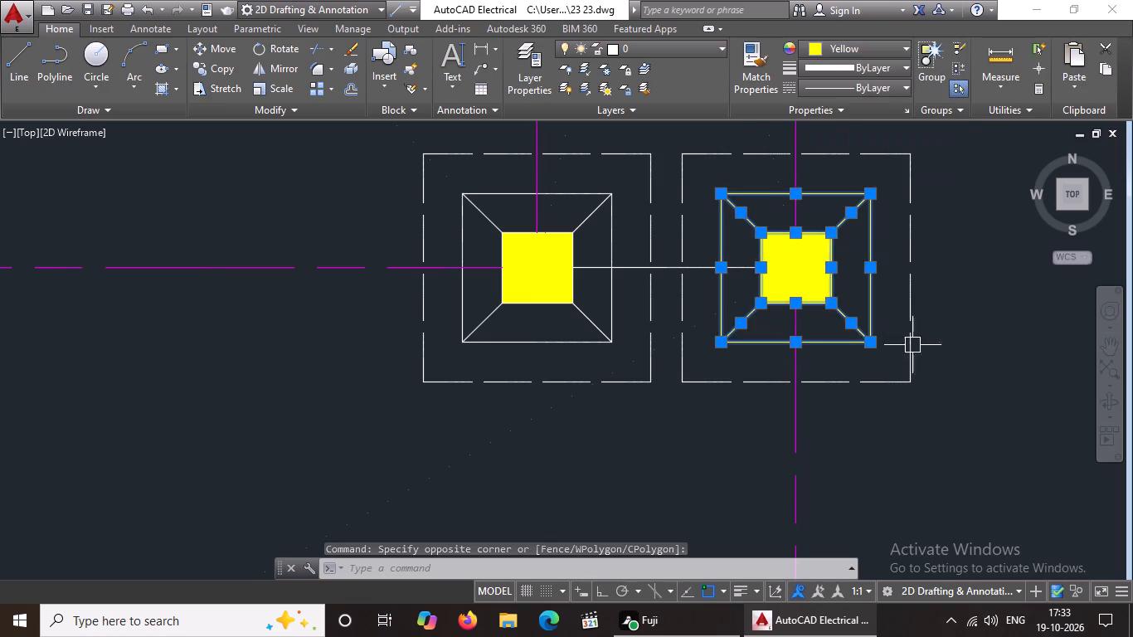
key(Escape)
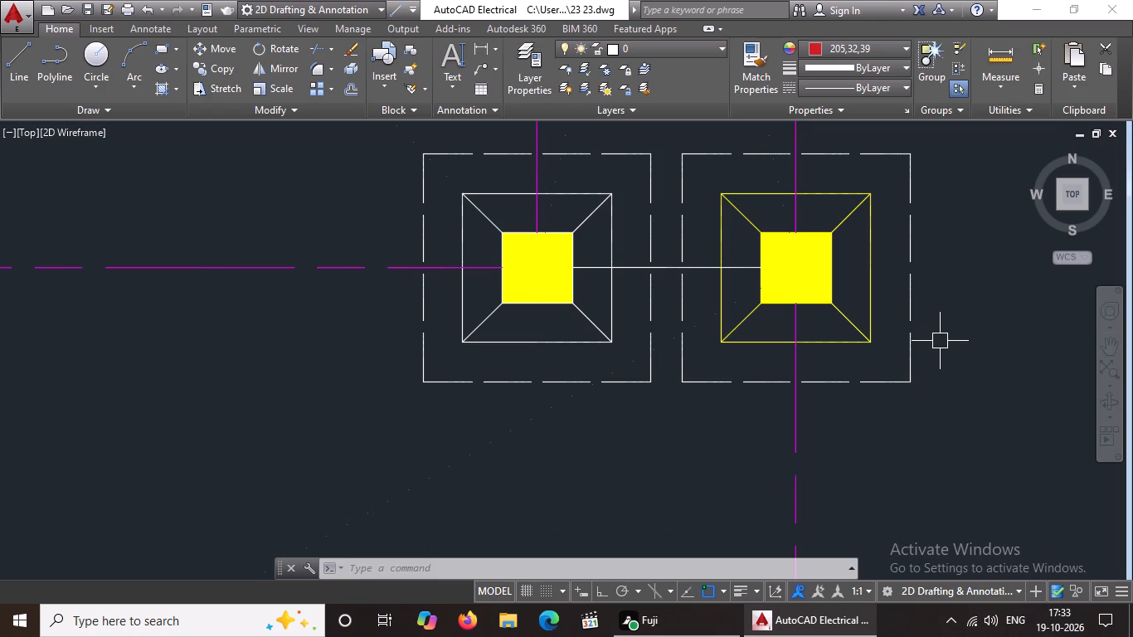
Colour the four sides of the inner square yellow at the footing immediately west of the just-recoloured easternmost footing.
scroll(938, 336, down, 3)
middle_drag(906, 331, 901, 324)
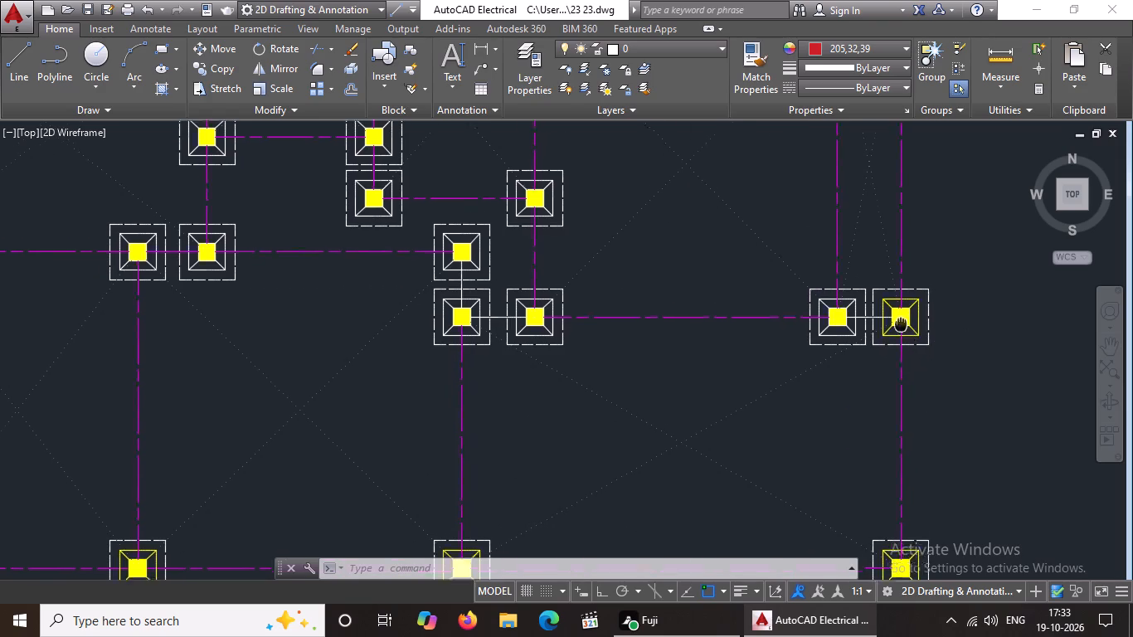
middle_drag(901, 324, 875, 286)
scroll(858, 289, up, 2)
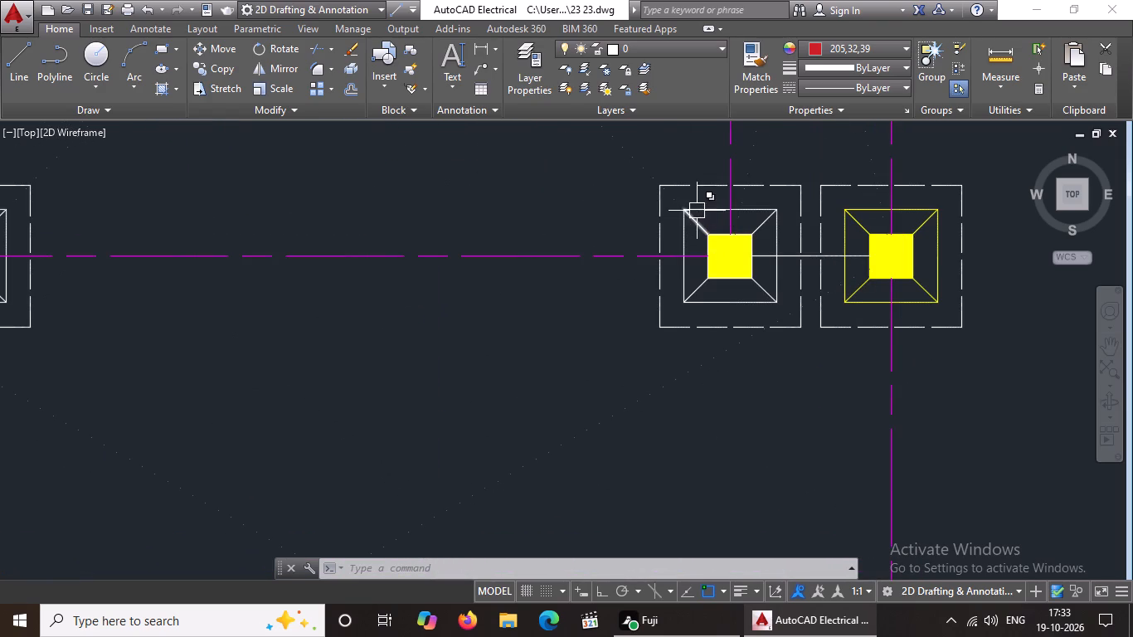
scroll(699, 209, up, 2)
click(709, 209)
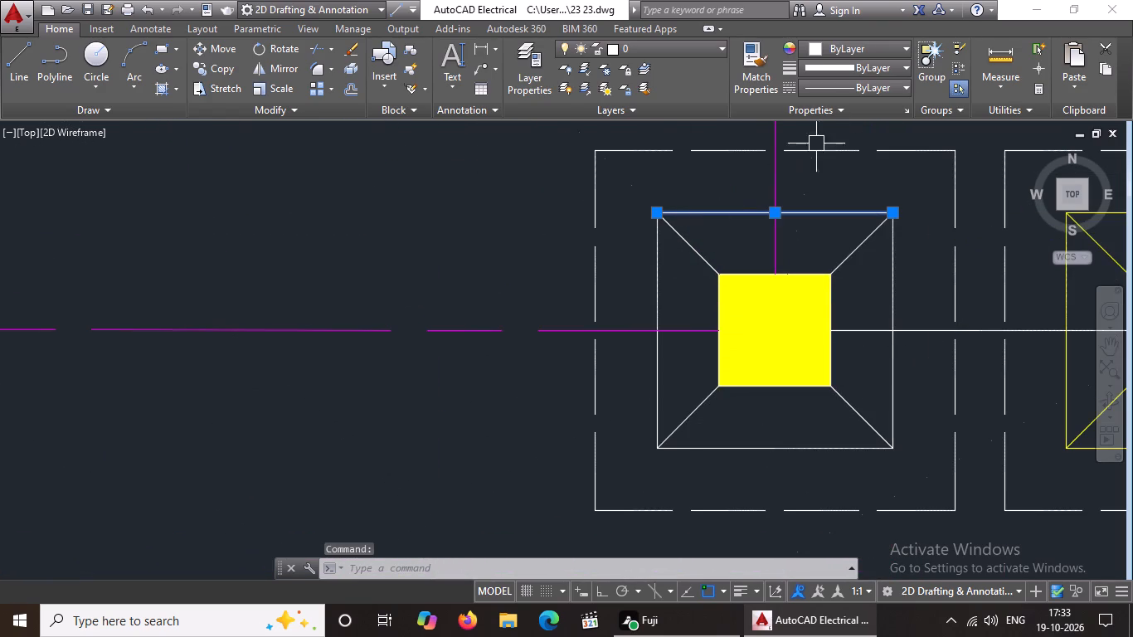
click(874, 47)
click(823, 214)
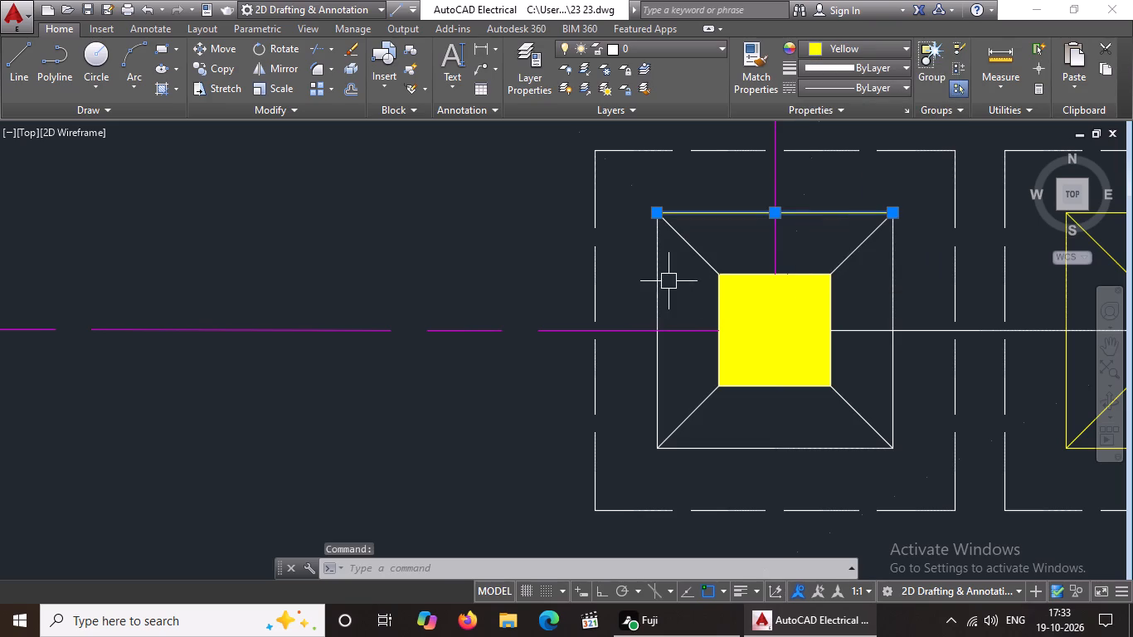
click(661, 284)
click(887, 49)
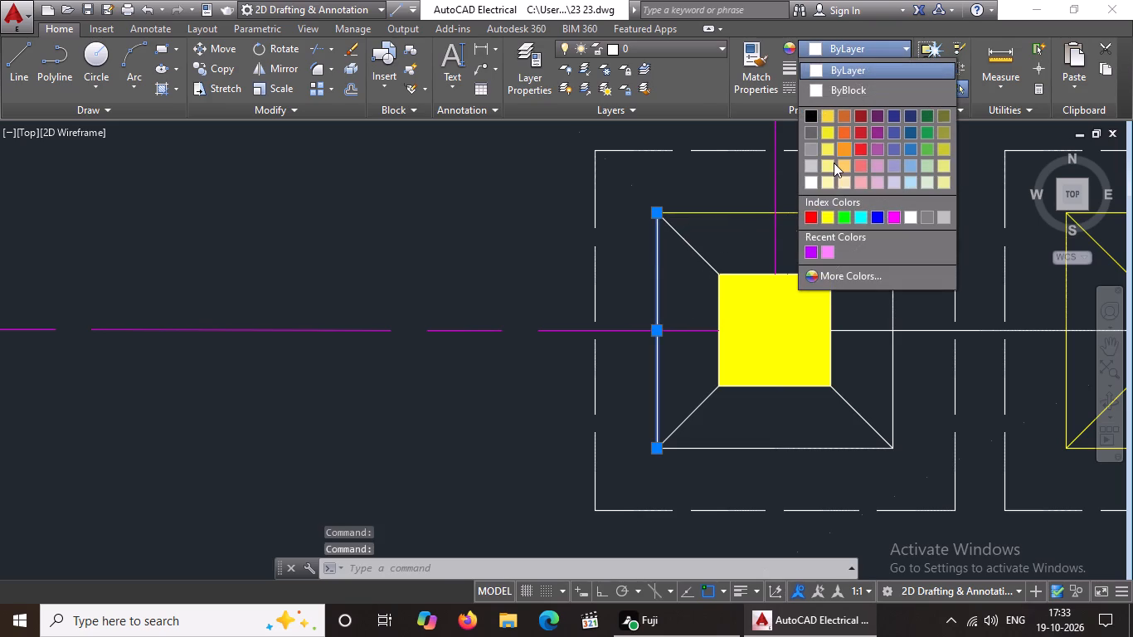
click(829, 219)
click(887, 281)
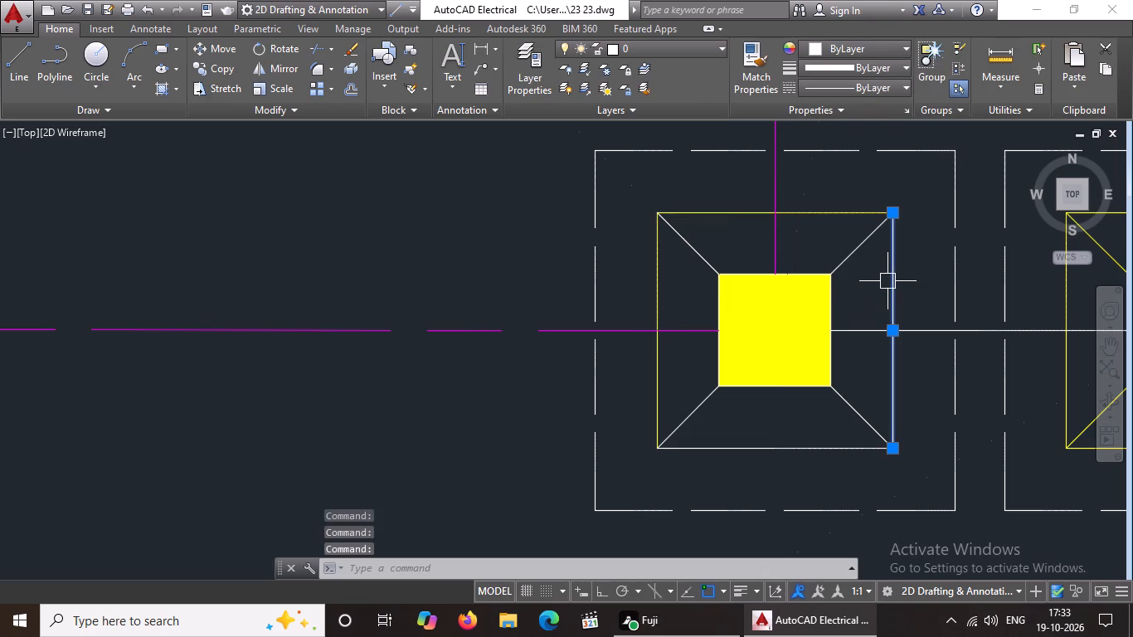
click(888, 51)
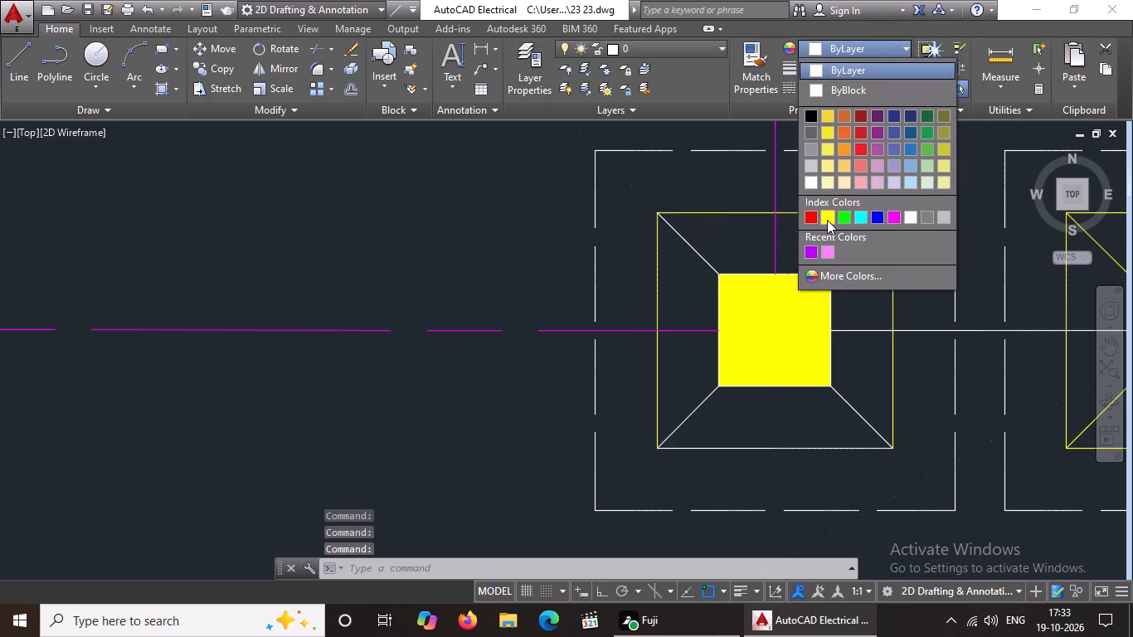
click(827, 219)
click(810, 442)
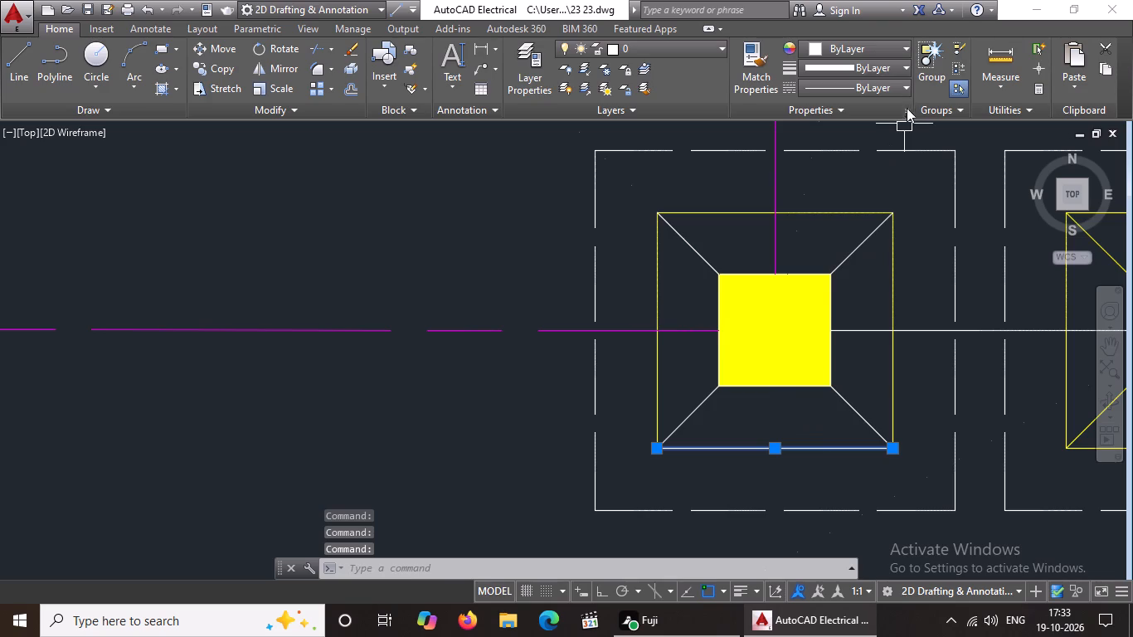
click(892, 46)
click(823, 217)
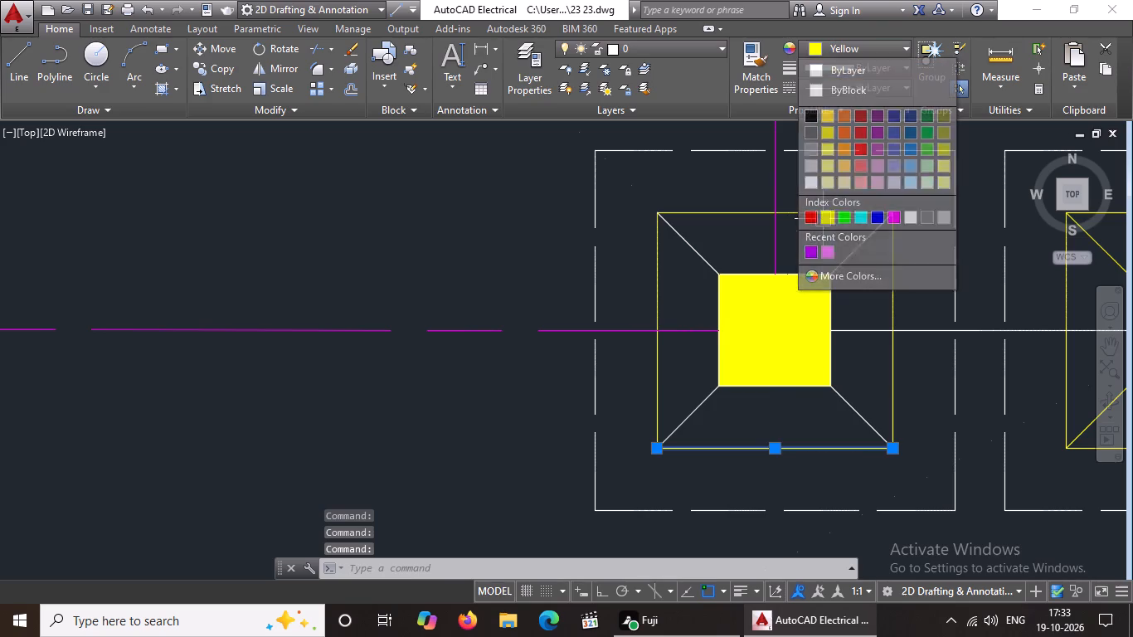
click(636, 190)
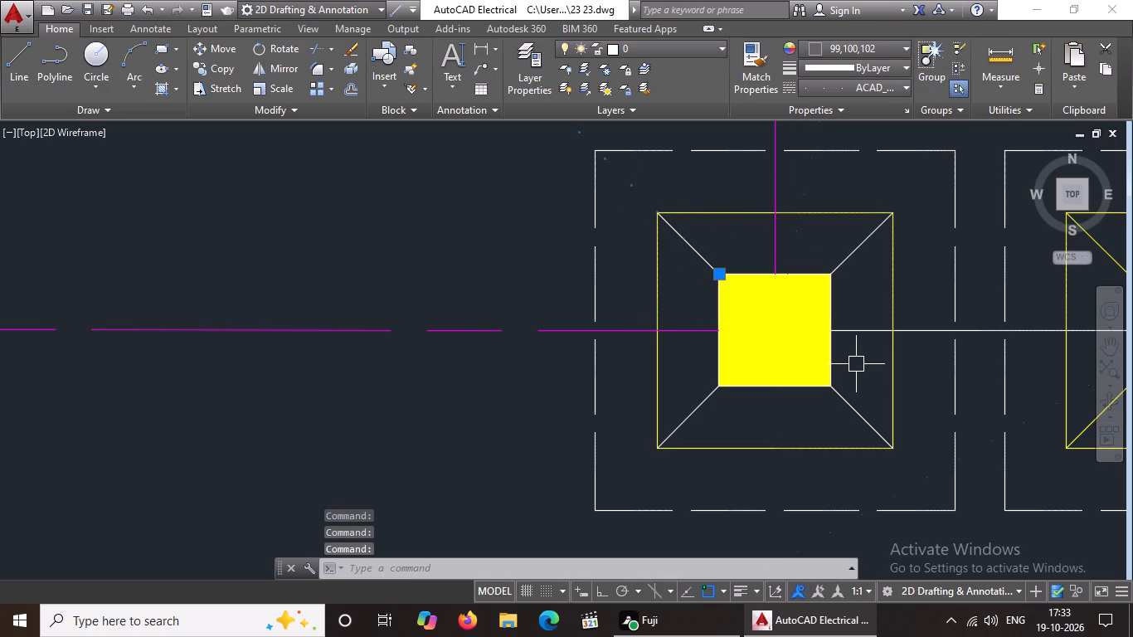
key(Escape)
Colour the diagonal lines and column outline yellow, together with the inner square, at that same western footing of the pair.
scroll(854, 330, down, 3)
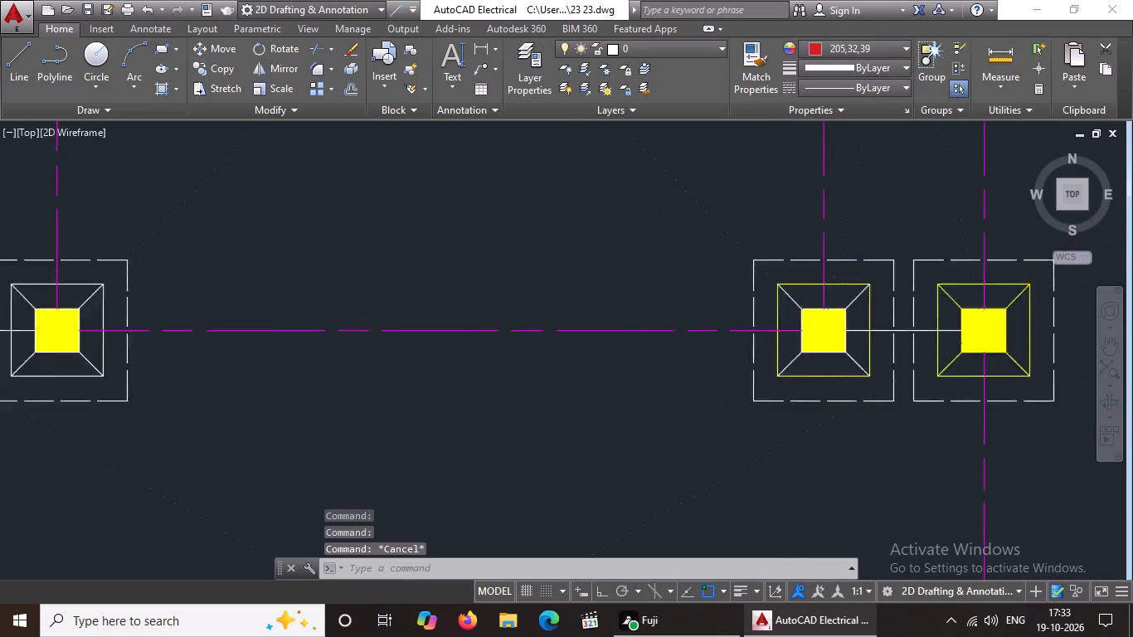
scroll(854, 330, down, 4)
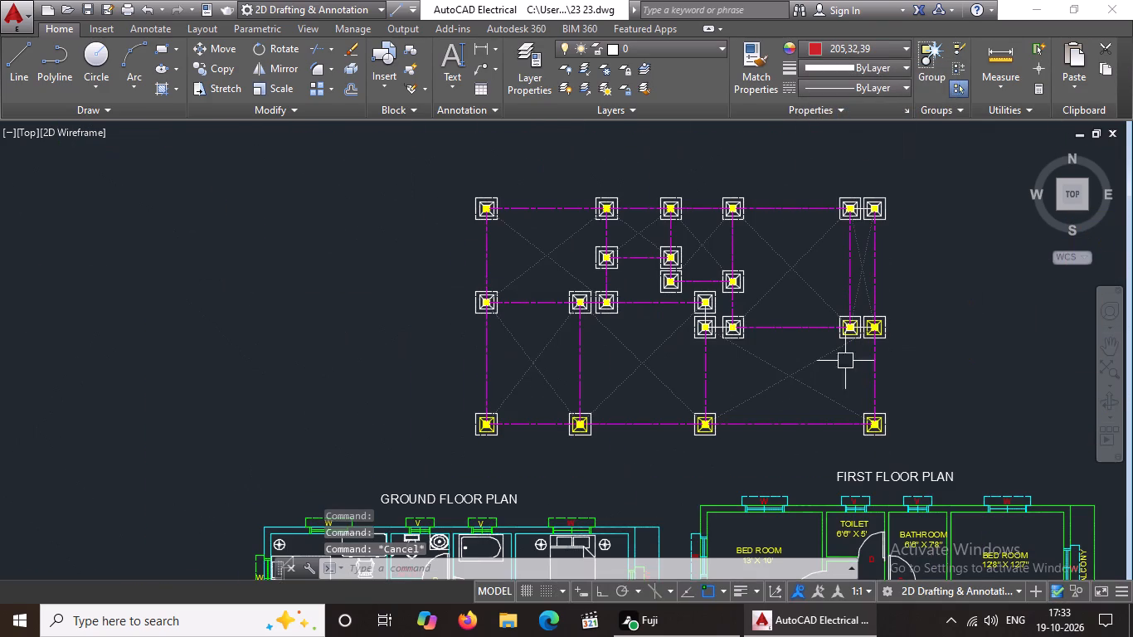
scroll(869, 299, up, 3)
scroll(833, 401, up, 4)
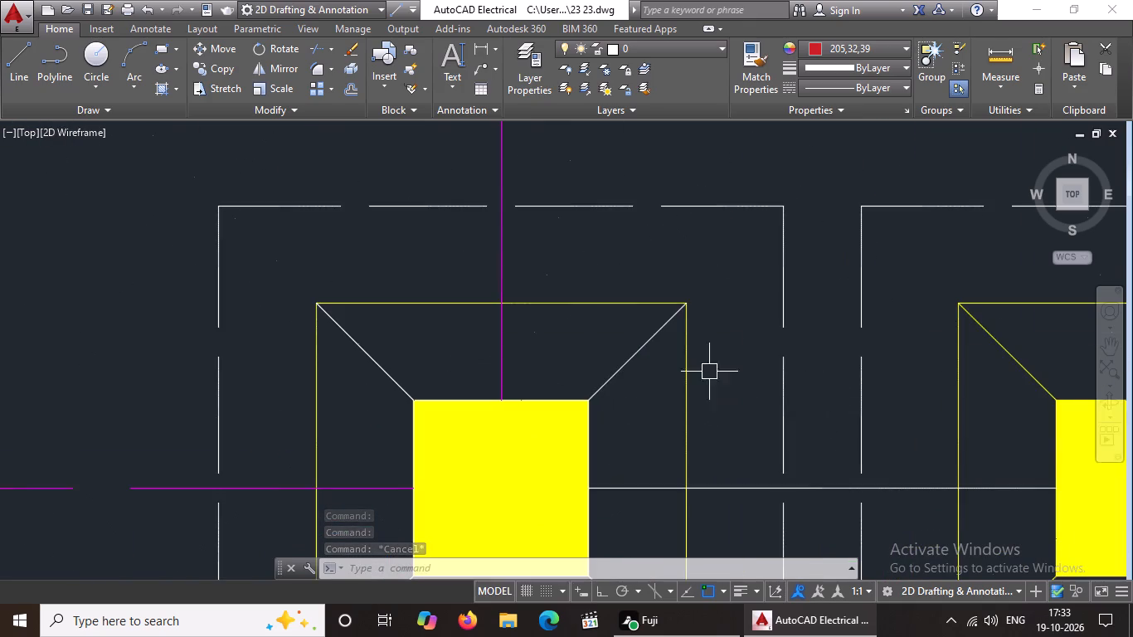
scroll(719, 359, down, 3)
scroll(716, 426, up, 3)
scroll(528, 276, down, 2)
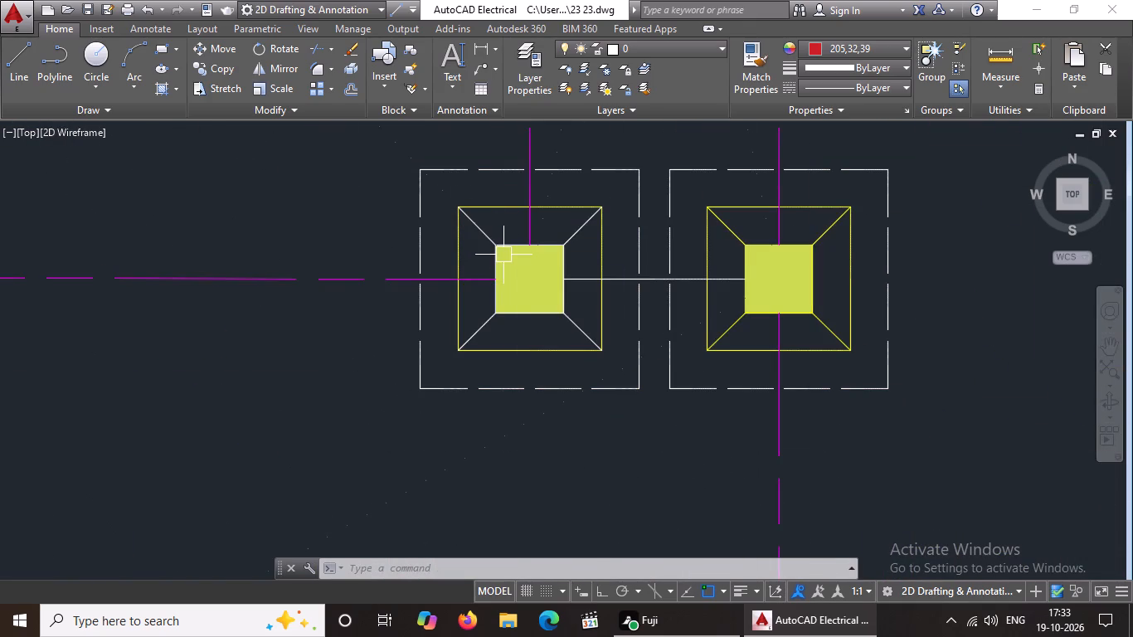
scroll(526, 244, up, 1)
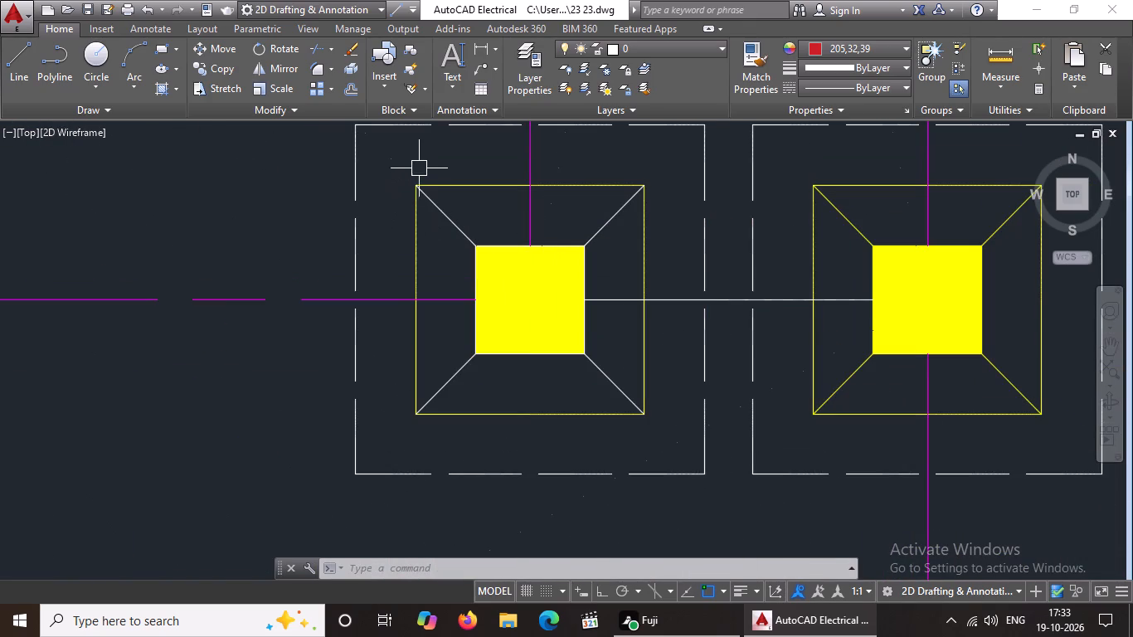
click(384, 173)
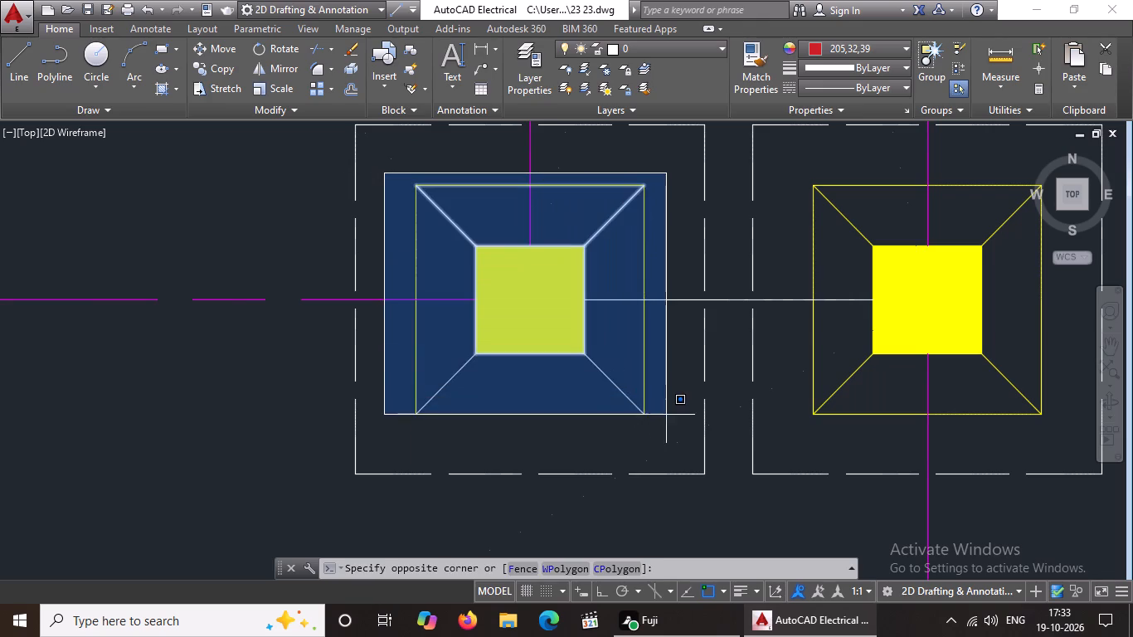
click(675, 437)
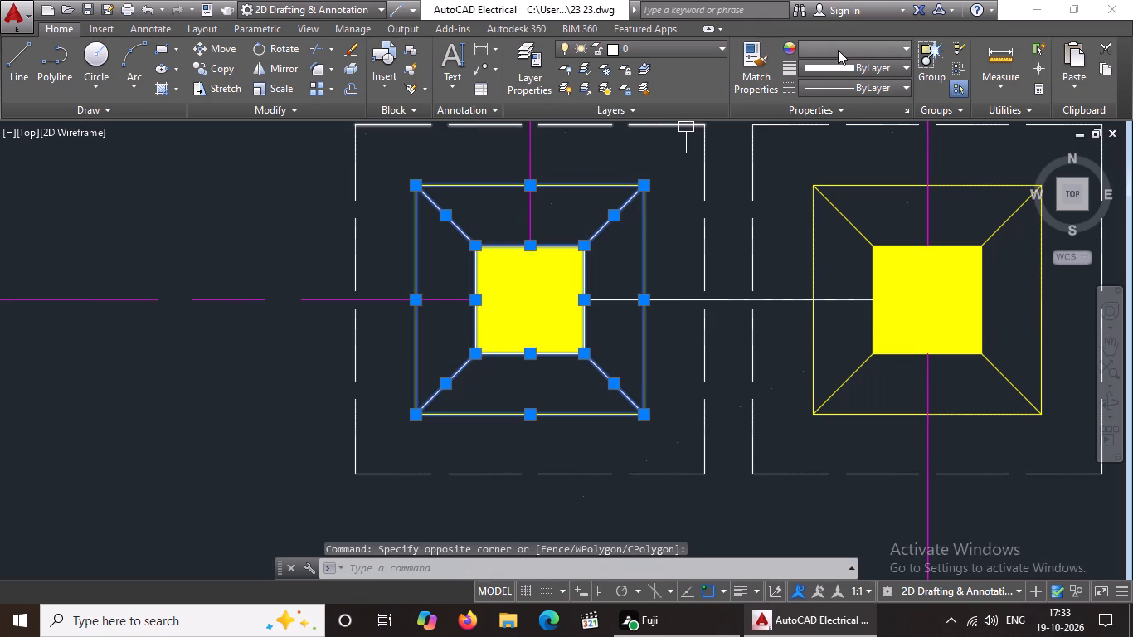
click(838, 49)
click(829, 218)
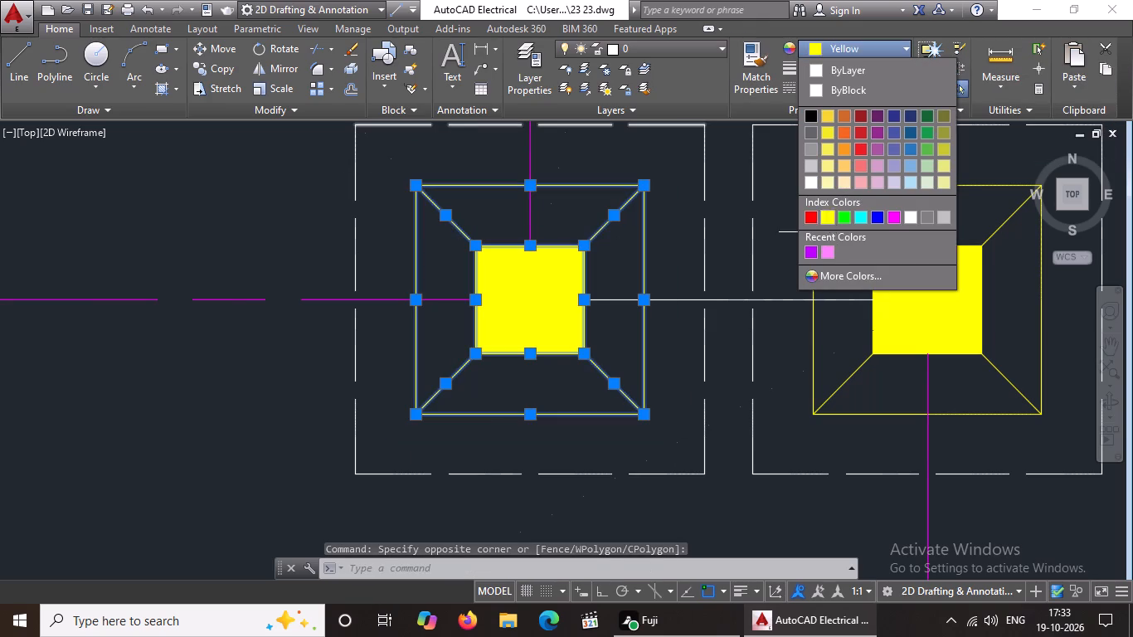
scroll(691, 267, down, 3)
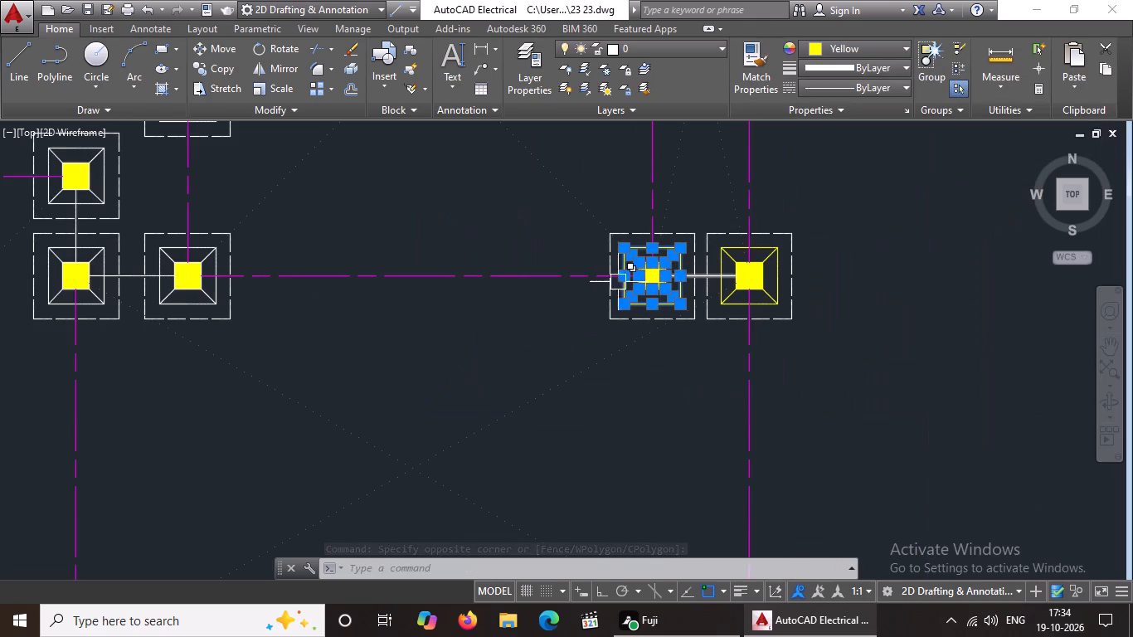
key(Escape)
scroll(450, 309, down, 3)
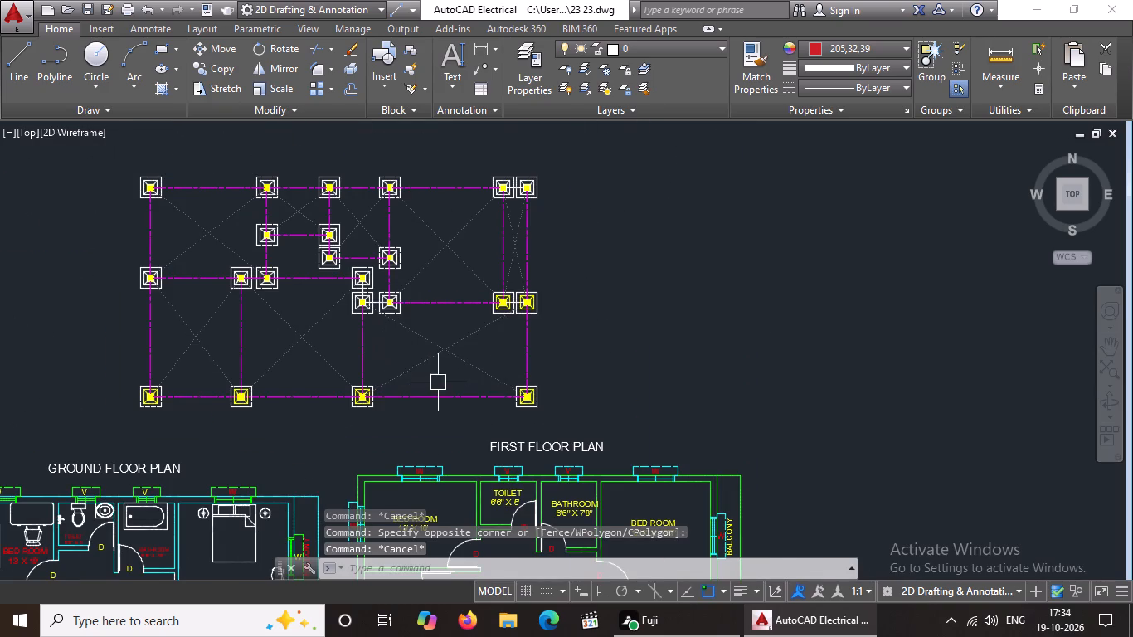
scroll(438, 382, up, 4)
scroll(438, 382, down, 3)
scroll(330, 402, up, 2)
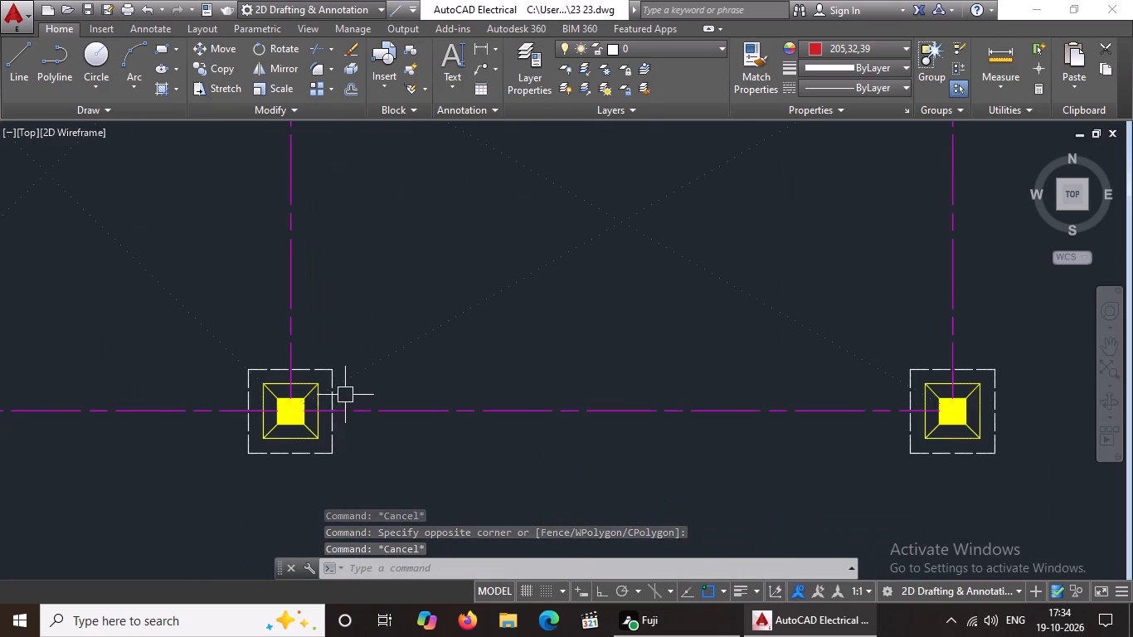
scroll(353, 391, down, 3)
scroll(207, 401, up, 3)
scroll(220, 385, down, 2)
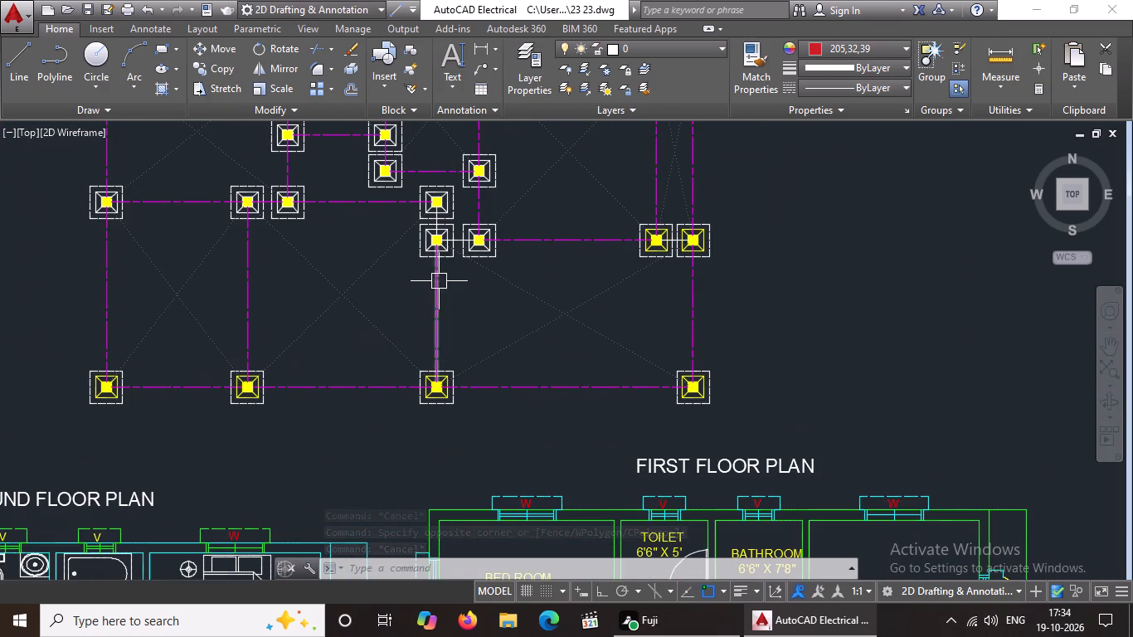
Colour the four sides of the inner square yellow at the column layout's northeast corner footing.
middle_drag(619, 256, 610, 382)
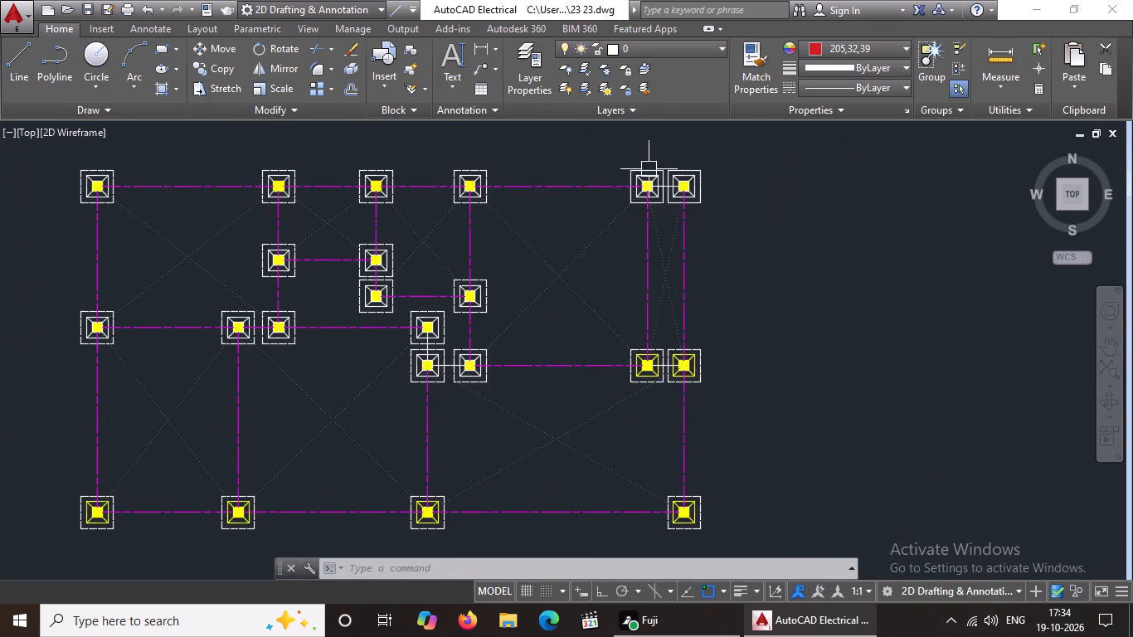
scroll(649, 169, up, 3)
scroll(770, 219, up, 1)
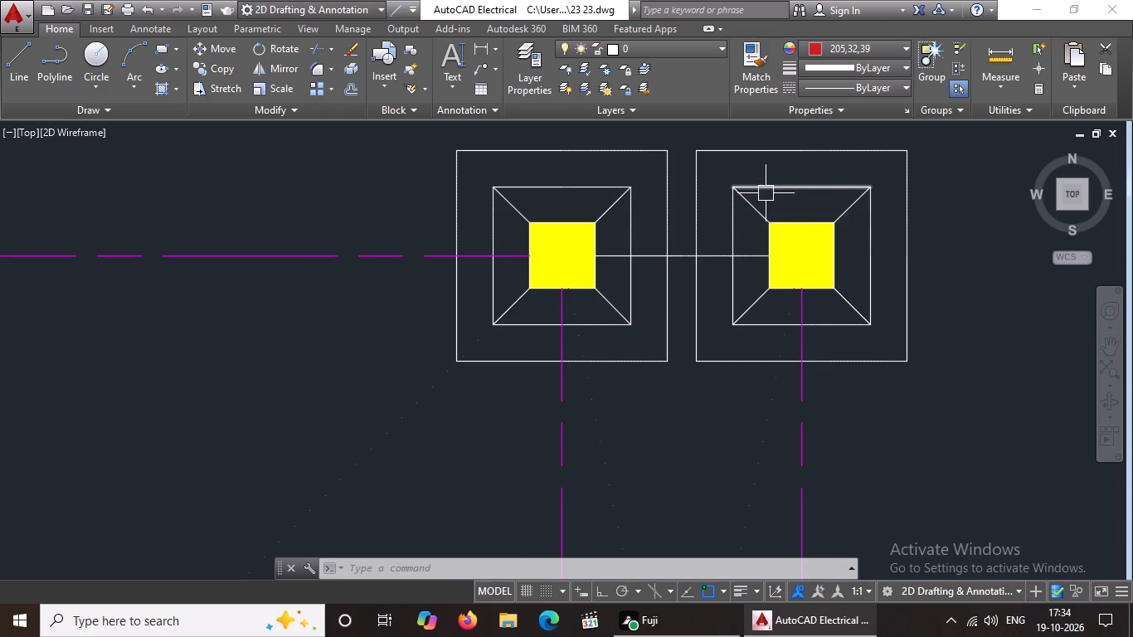
click(852, 39)
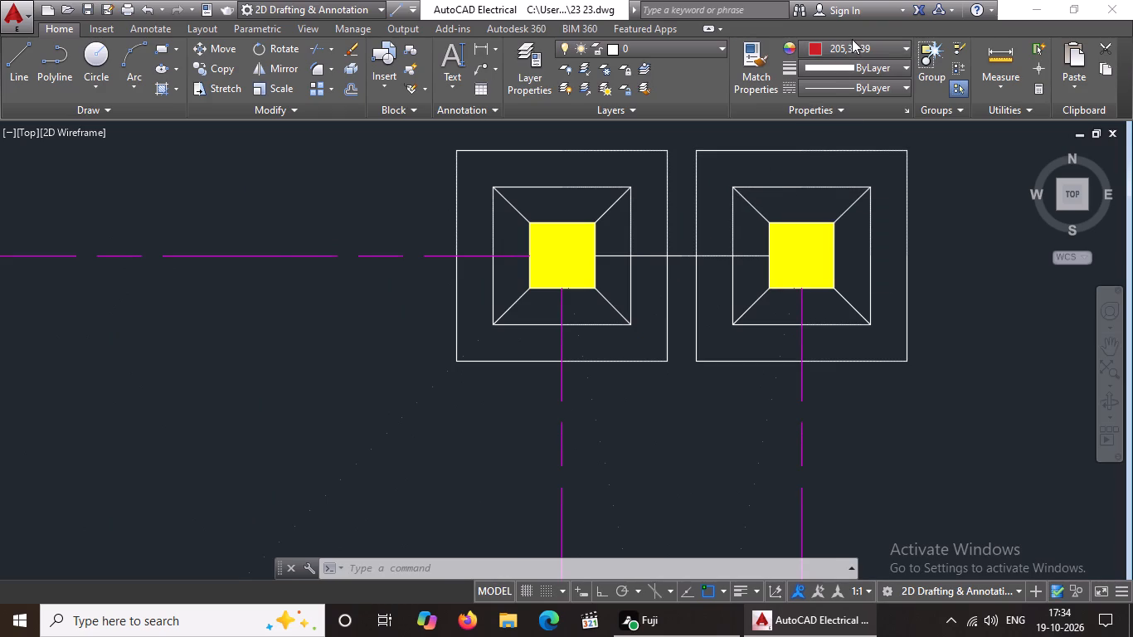
key(Escape)
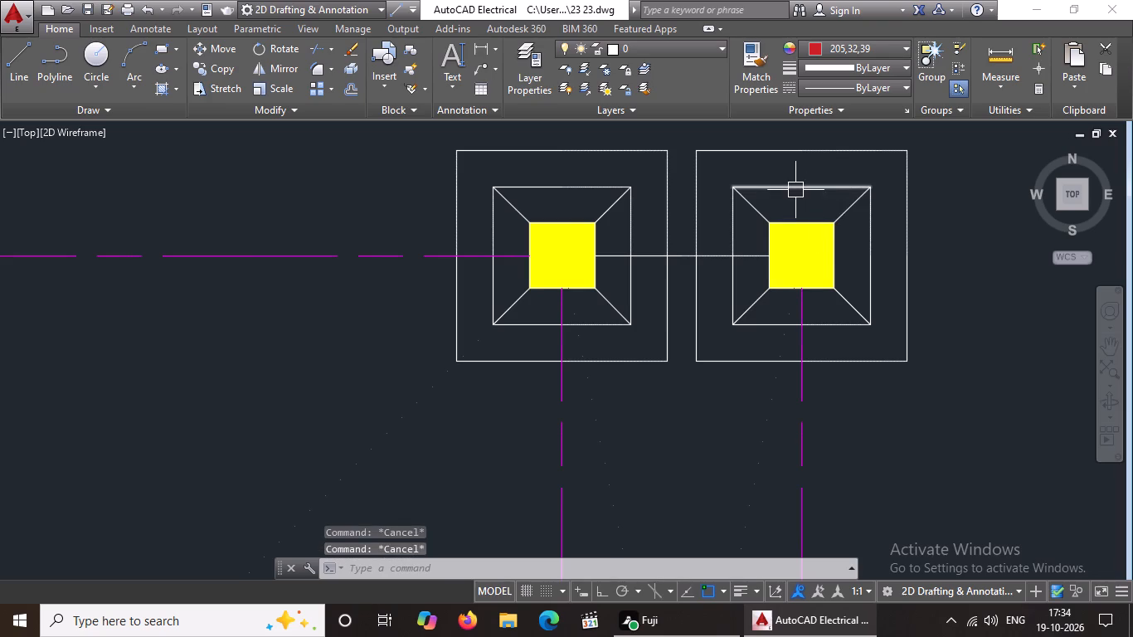
click(795, 190)
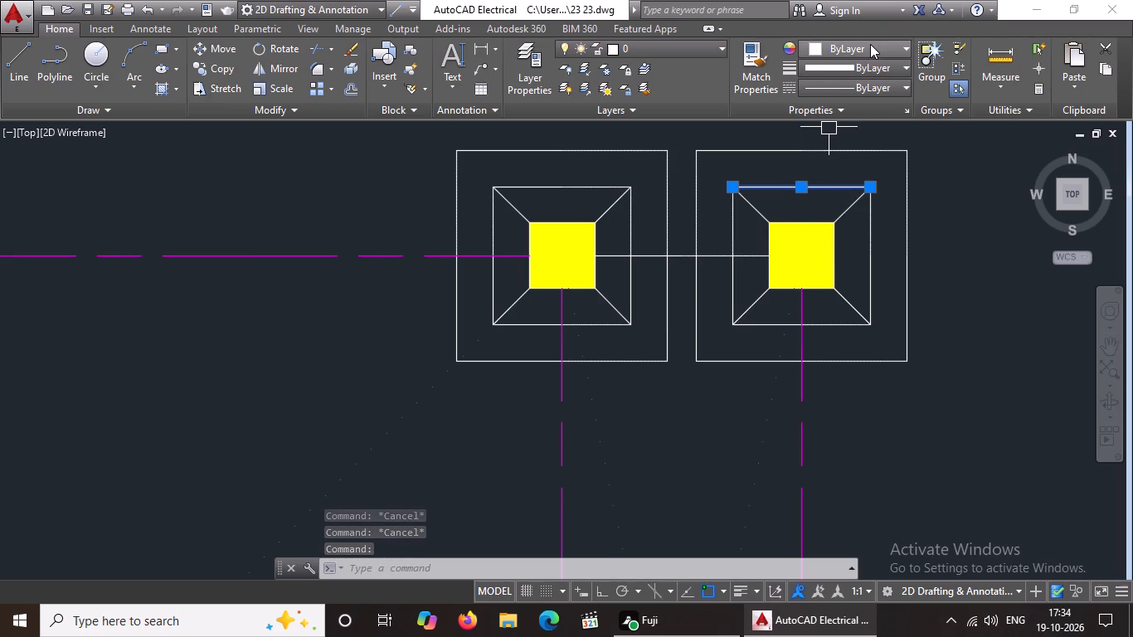
click(870, 43)
click(823, 217)
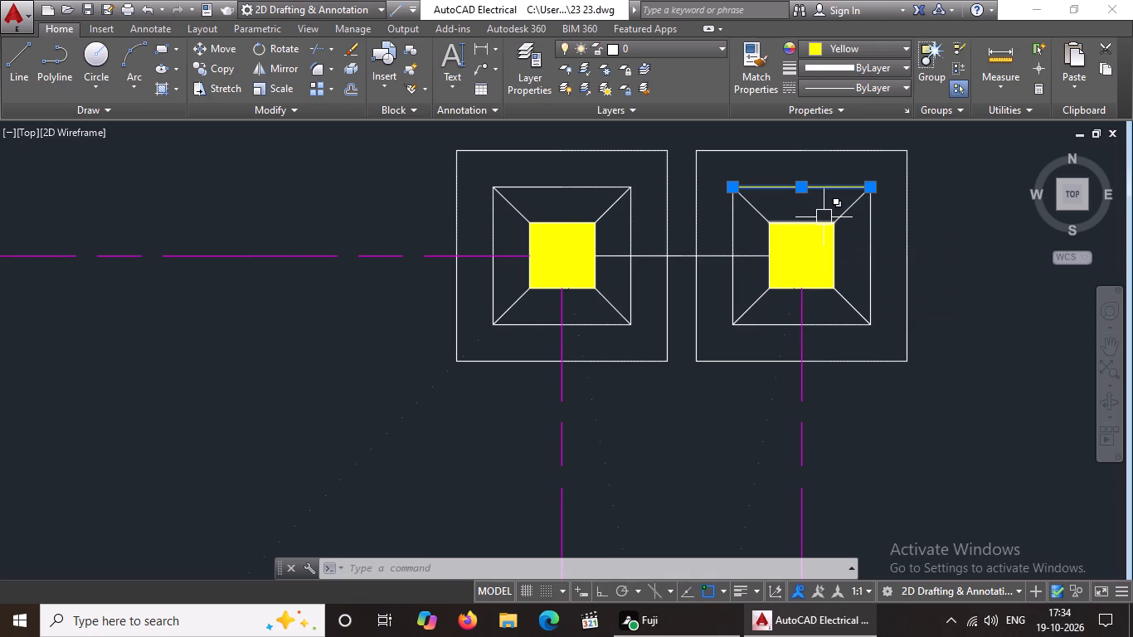
click(868, 255)
click(836, 42)
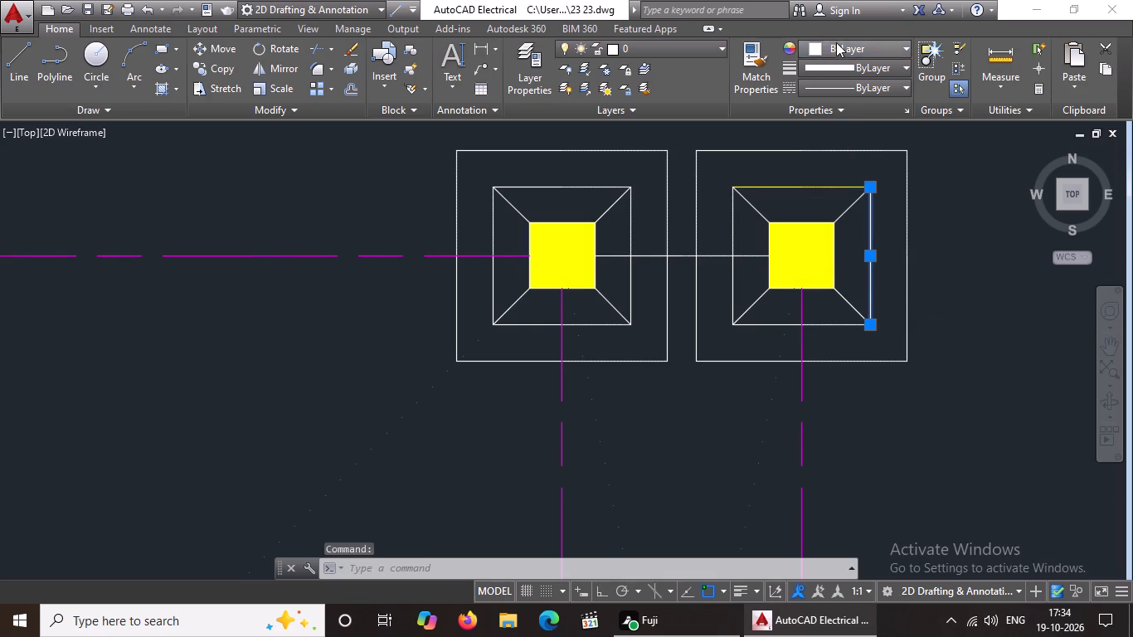
click(830, 223)
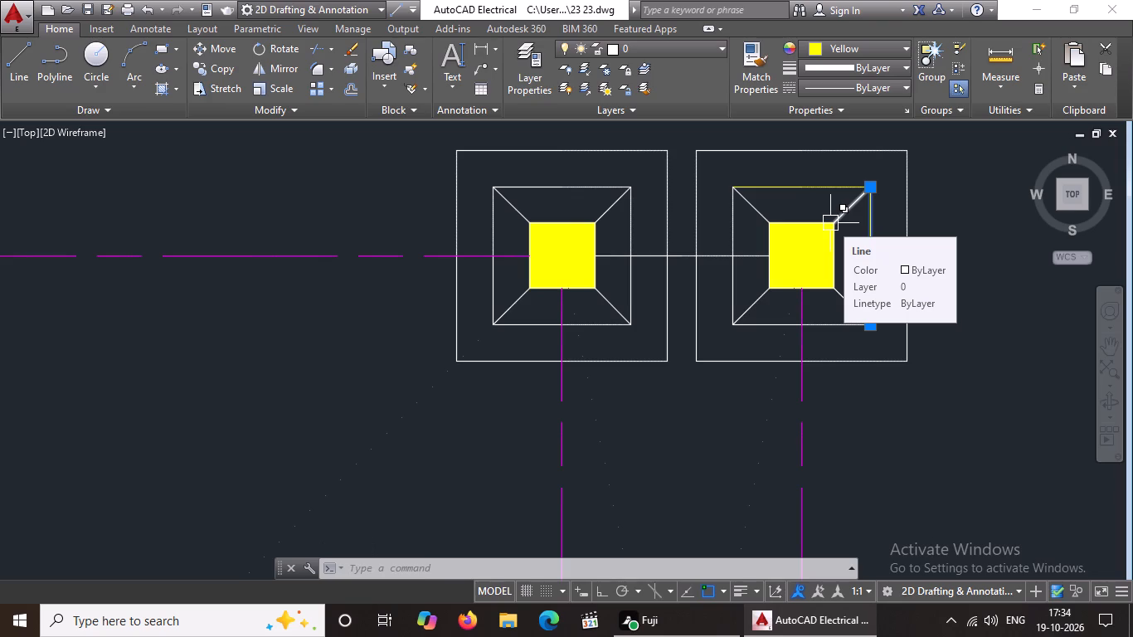
click(838, 323)
click(846, 49)
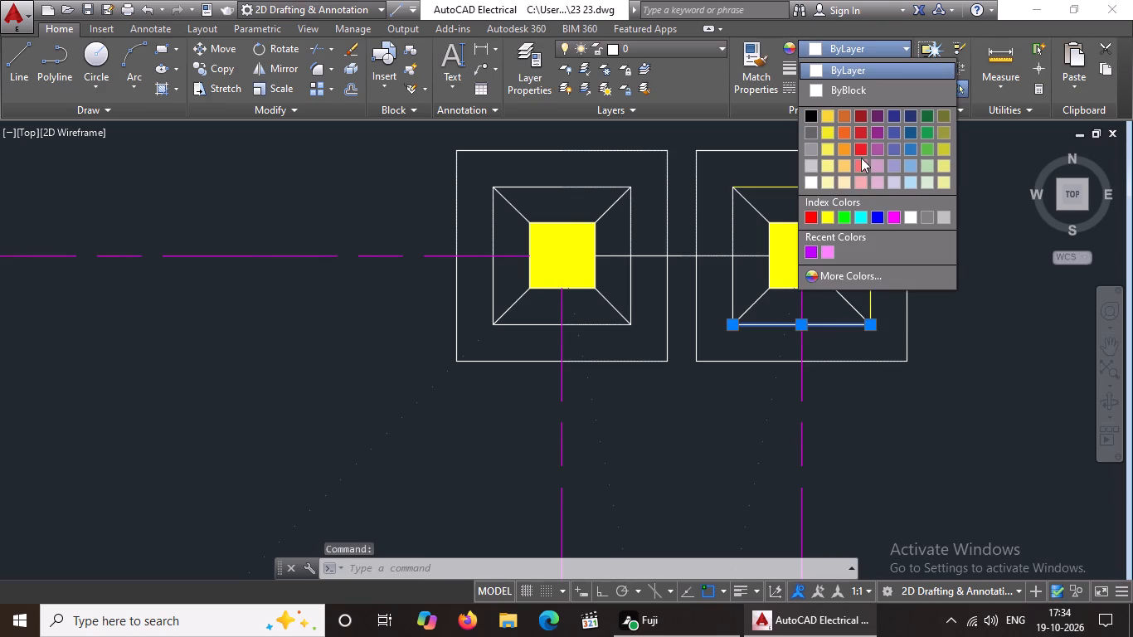
click(824, 215)
click(737, 279)
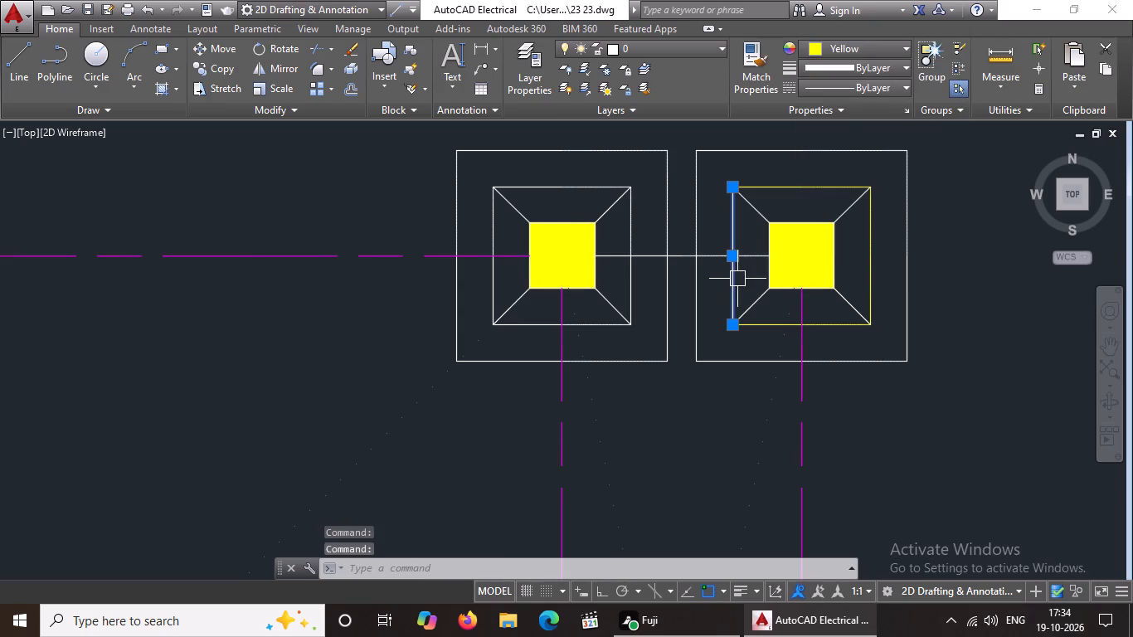
click(860, 41)
click(828, 220)
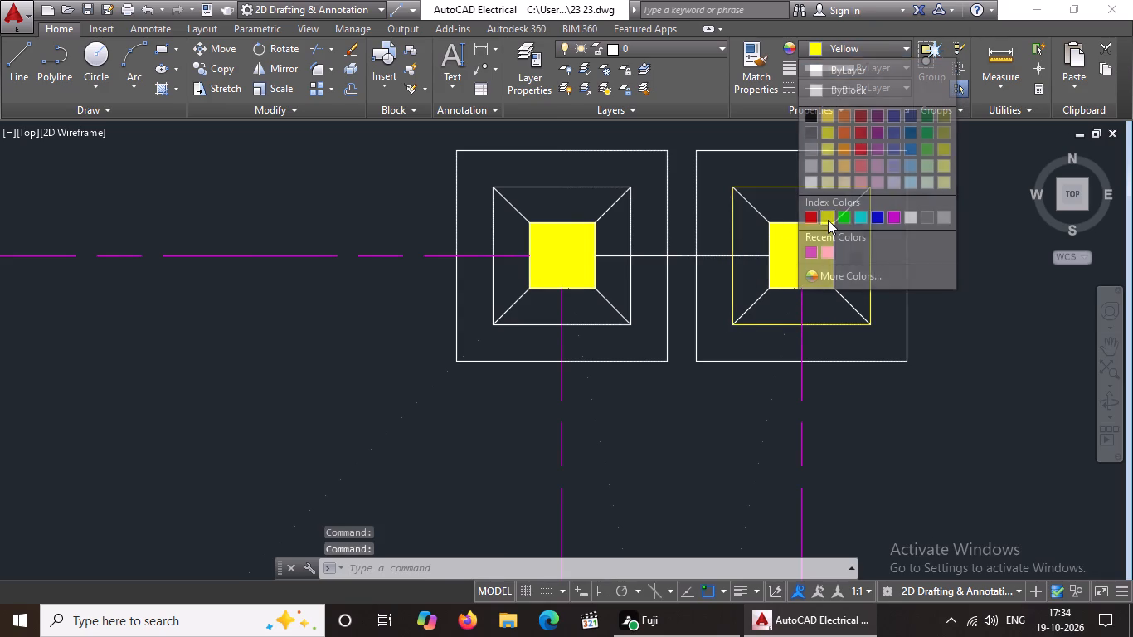
key(Escape)
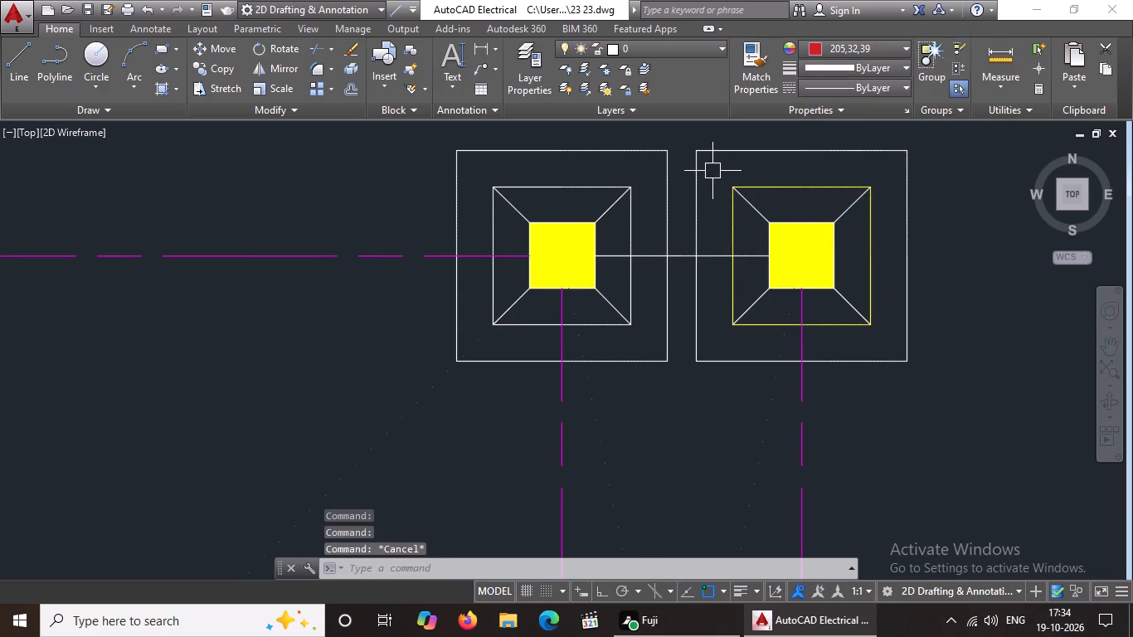
Colour the diagonal lines and column outline yellow, together with the inner square, at the same northeast corner footing.
click(711, 169)
click(879, 330)
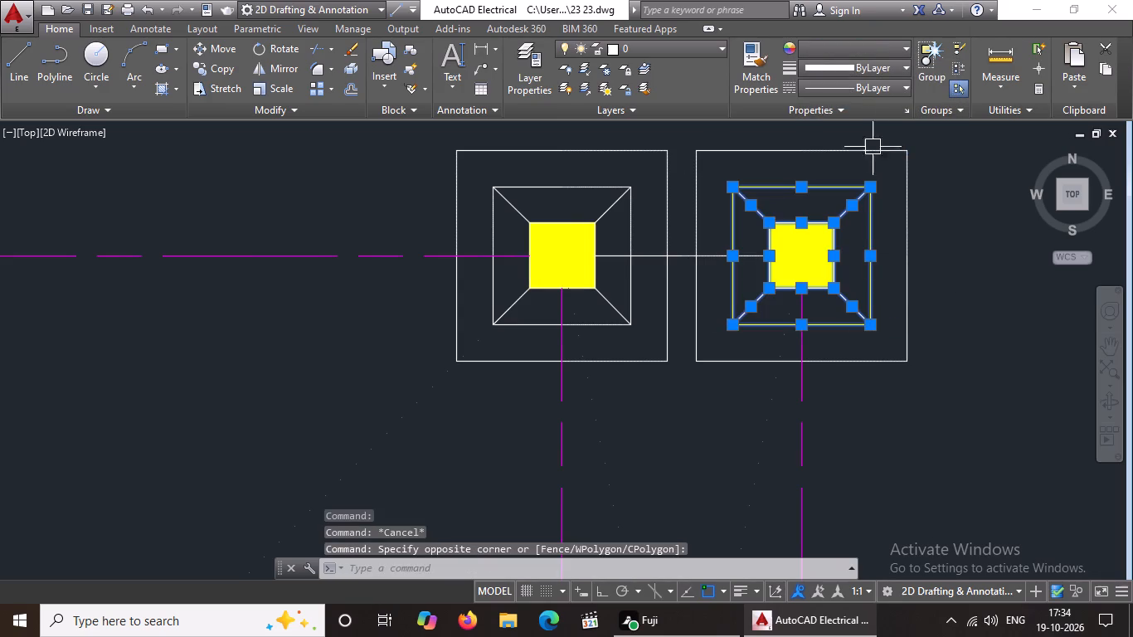
click(878, 47)
click(829, 212)
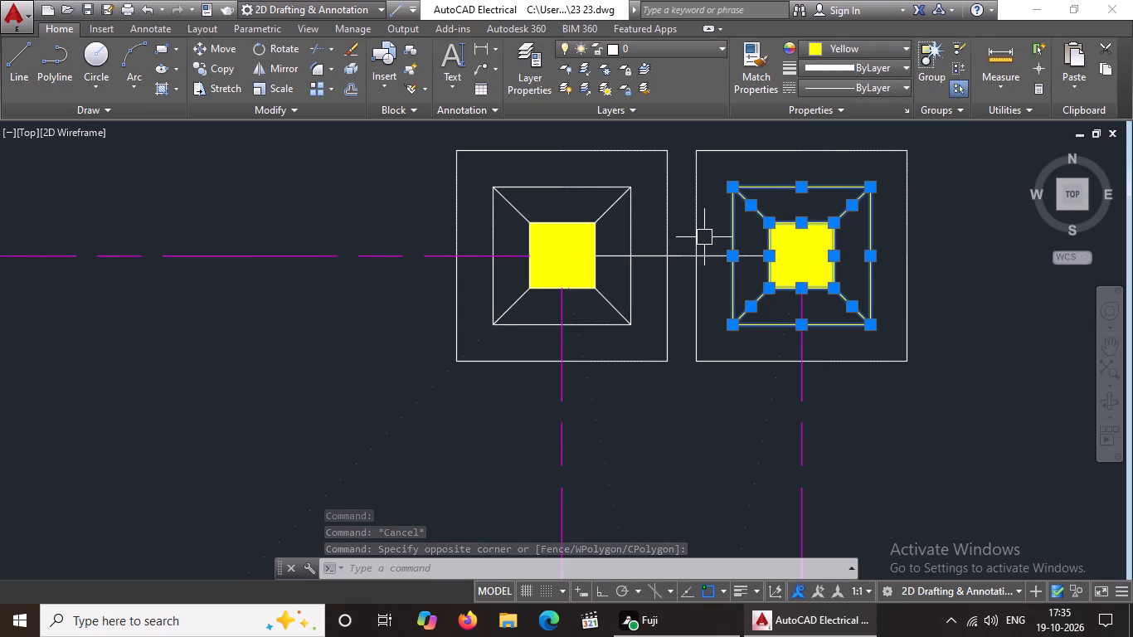
key(Escape)
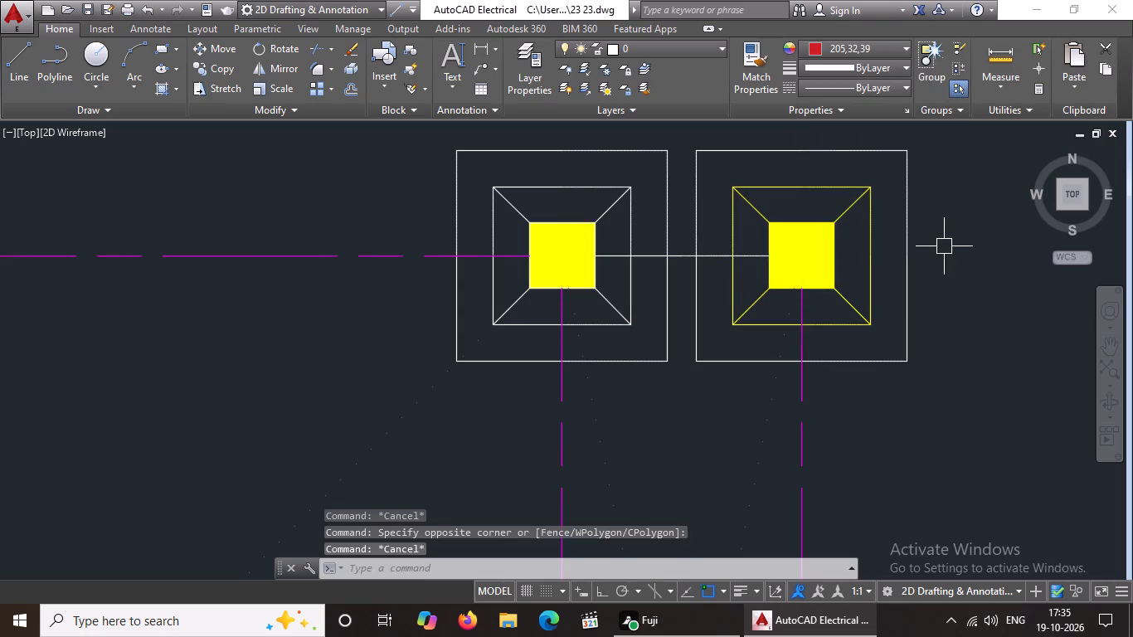
Colour the four sides of the inner square yellow at the footing immediately west of the northeast corner footing.
scroll(944, 244, down, 4)
middle_drag(942, 242, 844, 226)
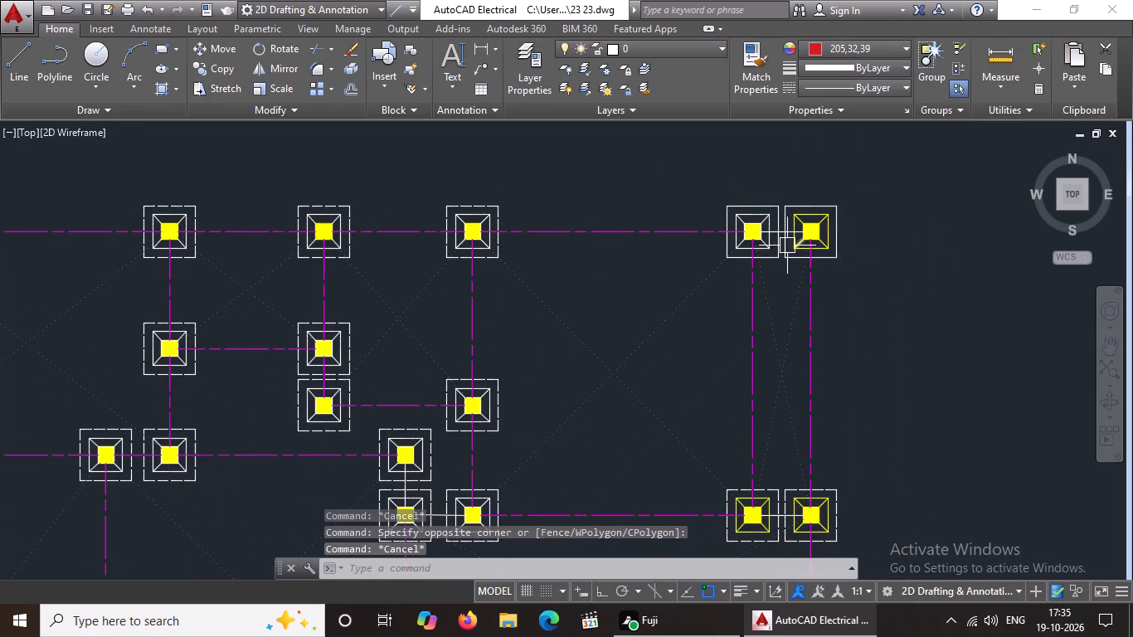
scroll(787, 246, up, 1)
key(Escape)
scroll(708, 196, up, 3)
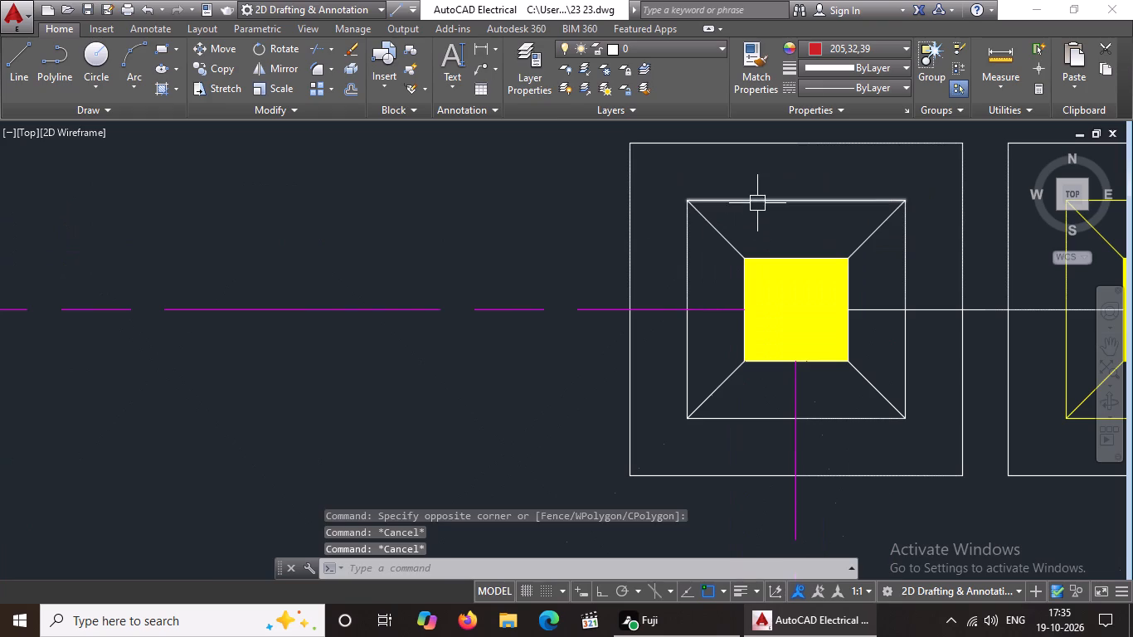
click(757, 203)
click(863, 41)
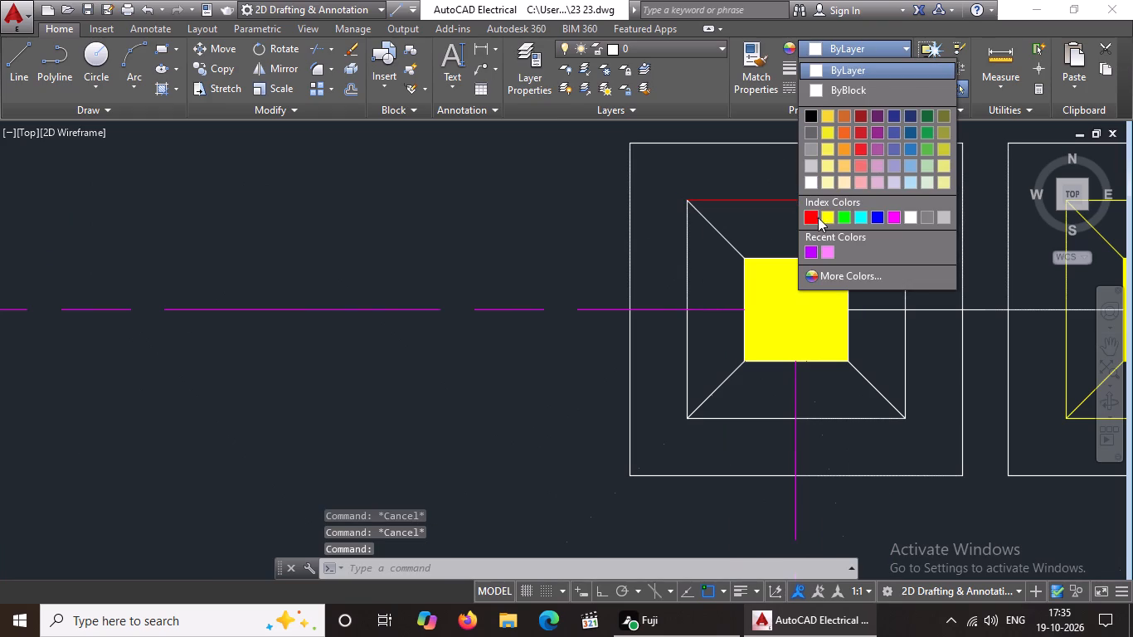
click(834, 218)
click(693, 244)
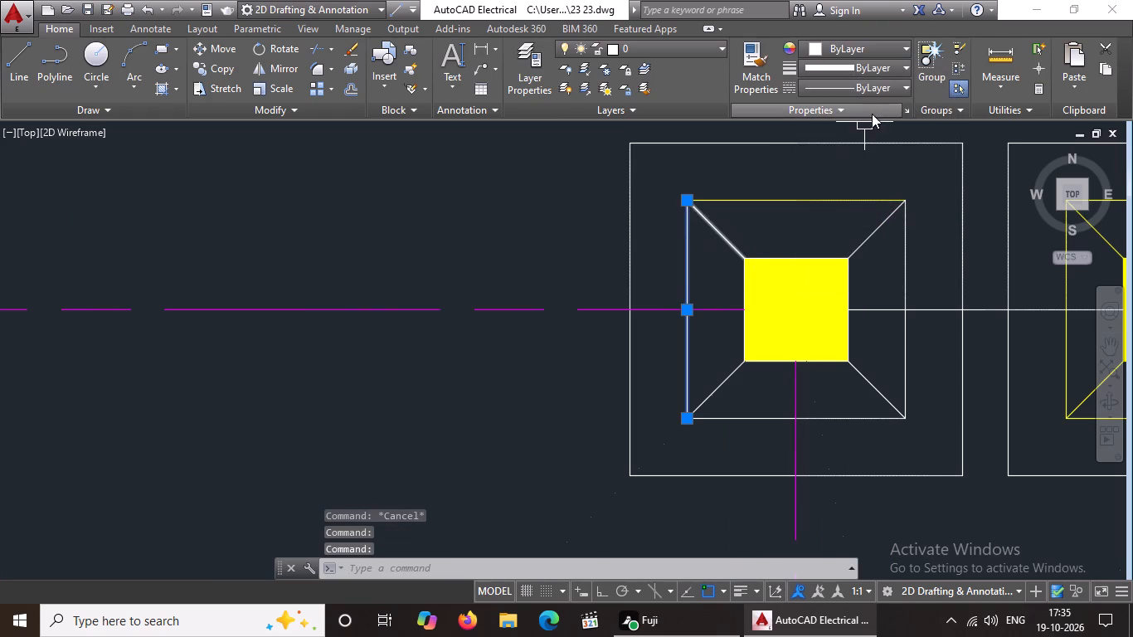
click(845, 45)
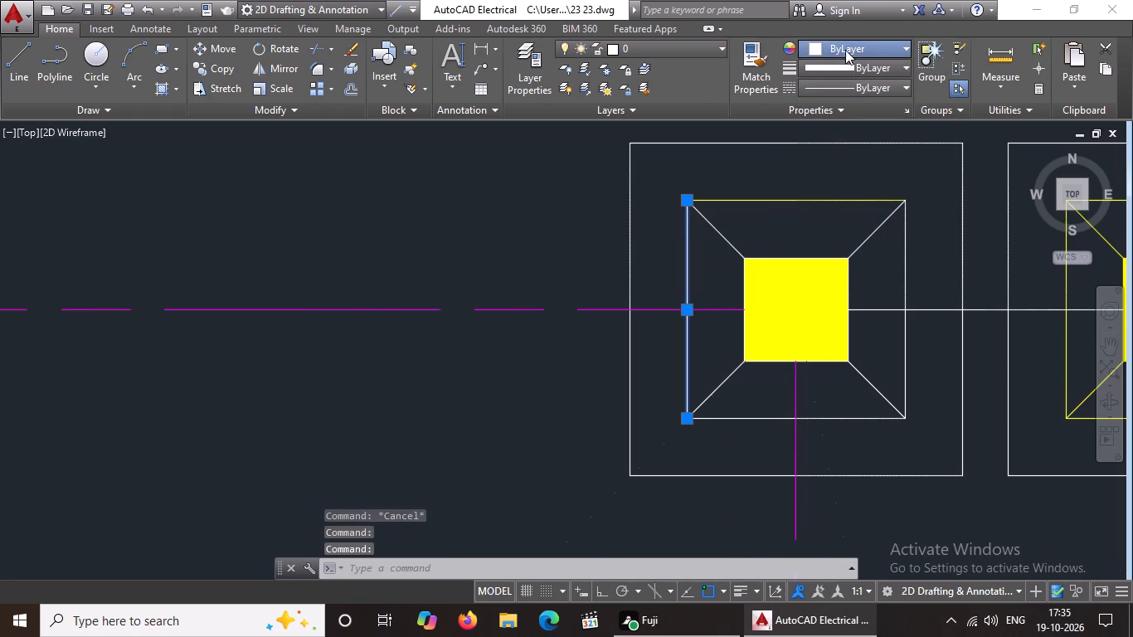
click(833, 214)
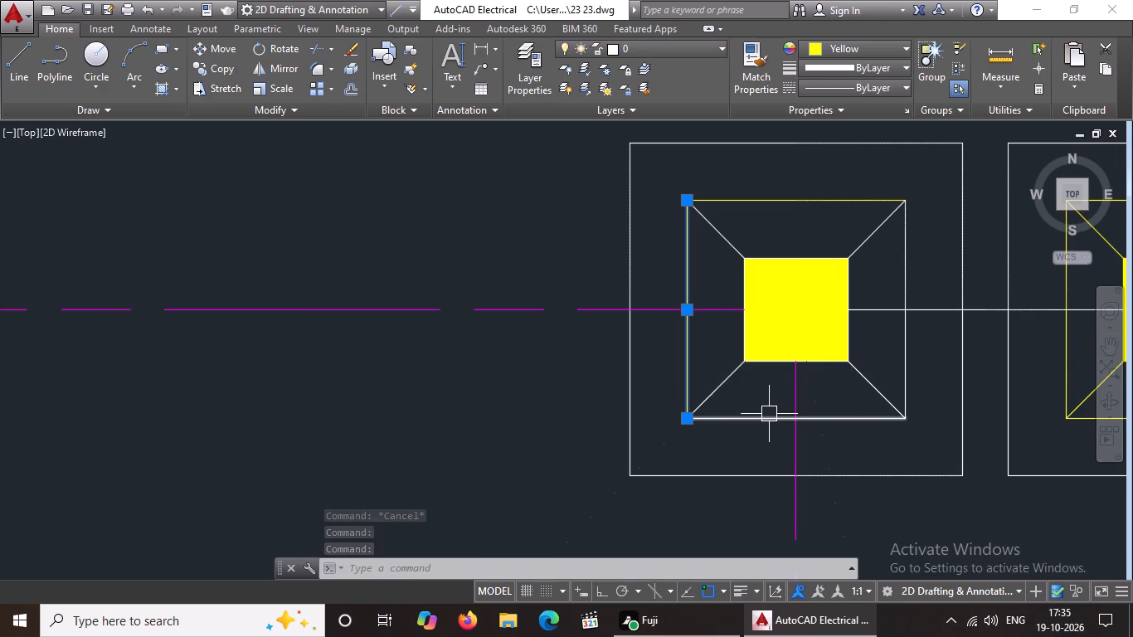
click(767, 416)
click(880, 47)
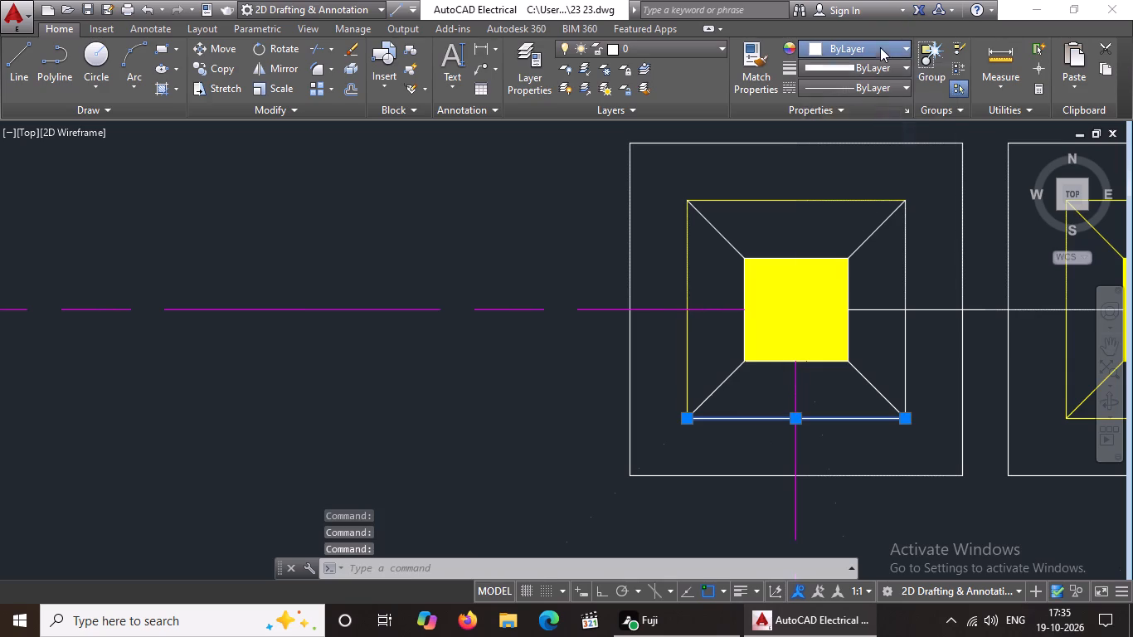
click(822, 216)
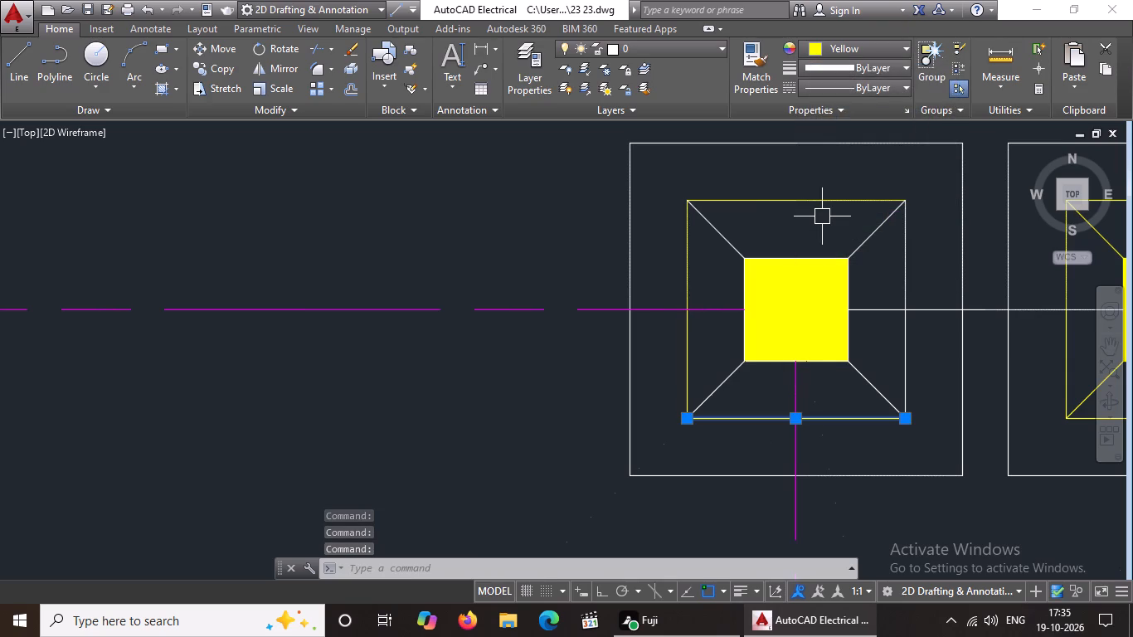
click(909, 247)
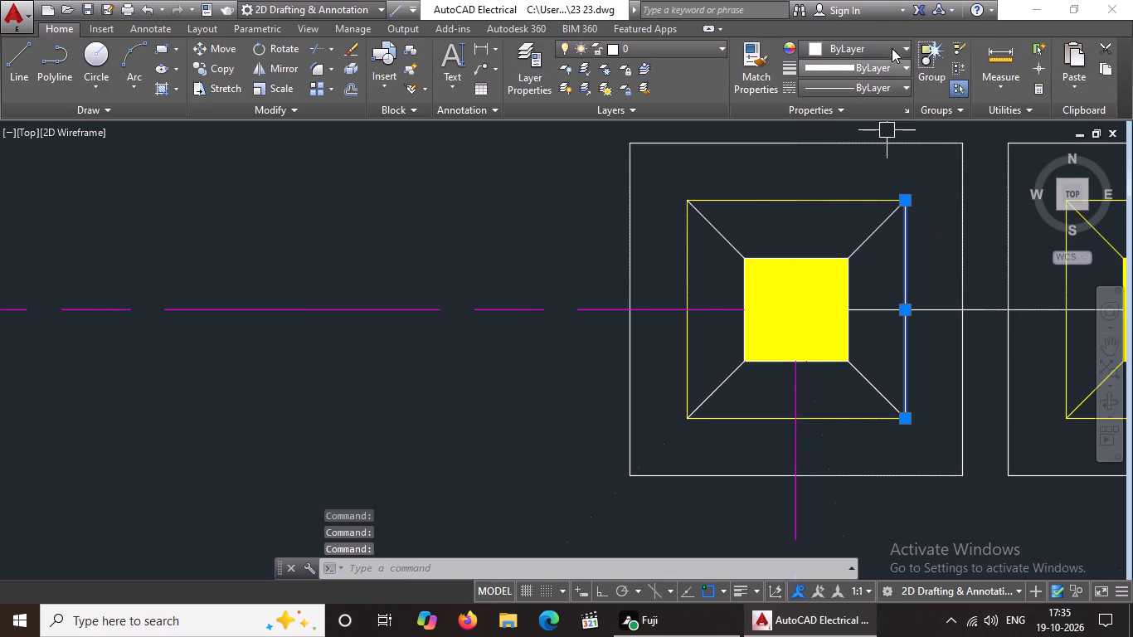
click(892, 49)
click(822, 217)
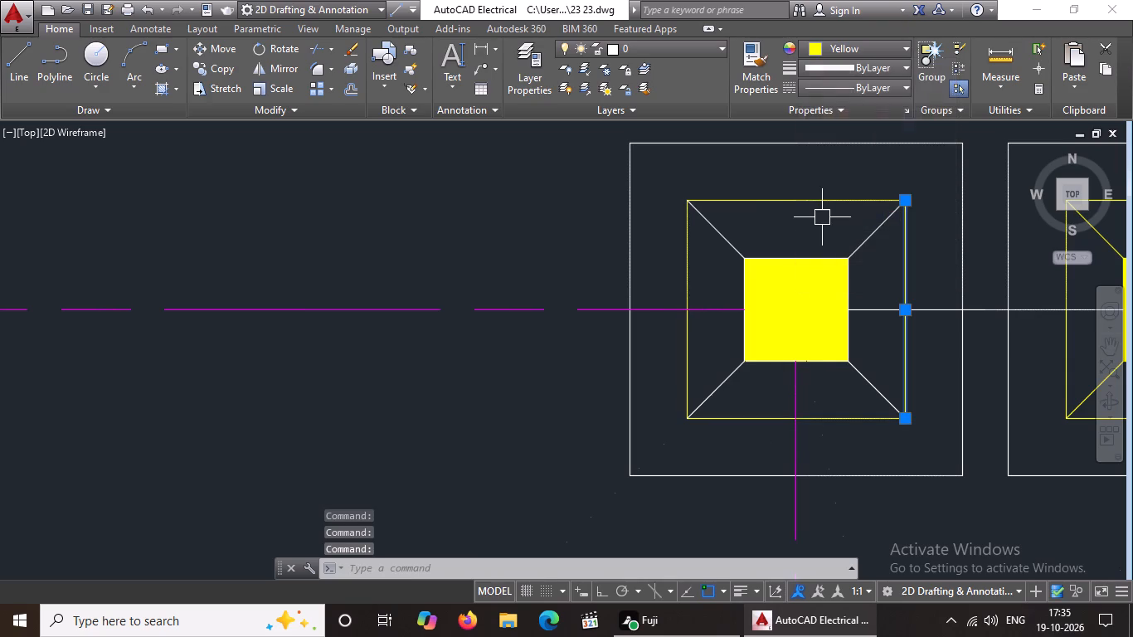
key(Escape)
Colour the diagonal lines and column outline yellow, together with the inner square, at that same footing west of the northeast corner.
click(662, 177)
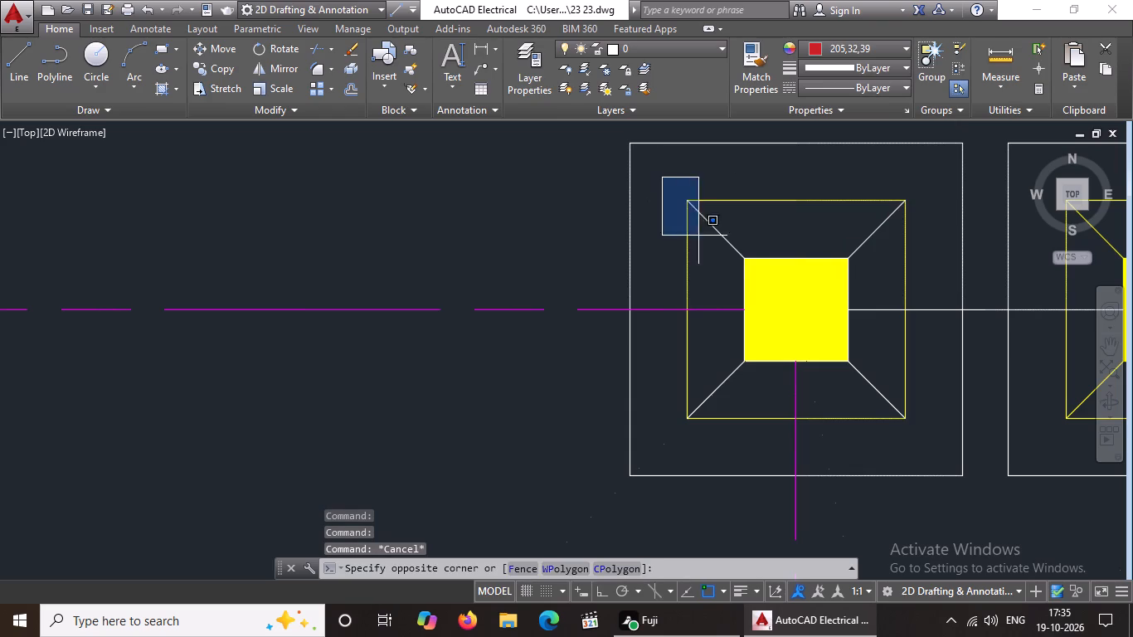
click(920, 431)
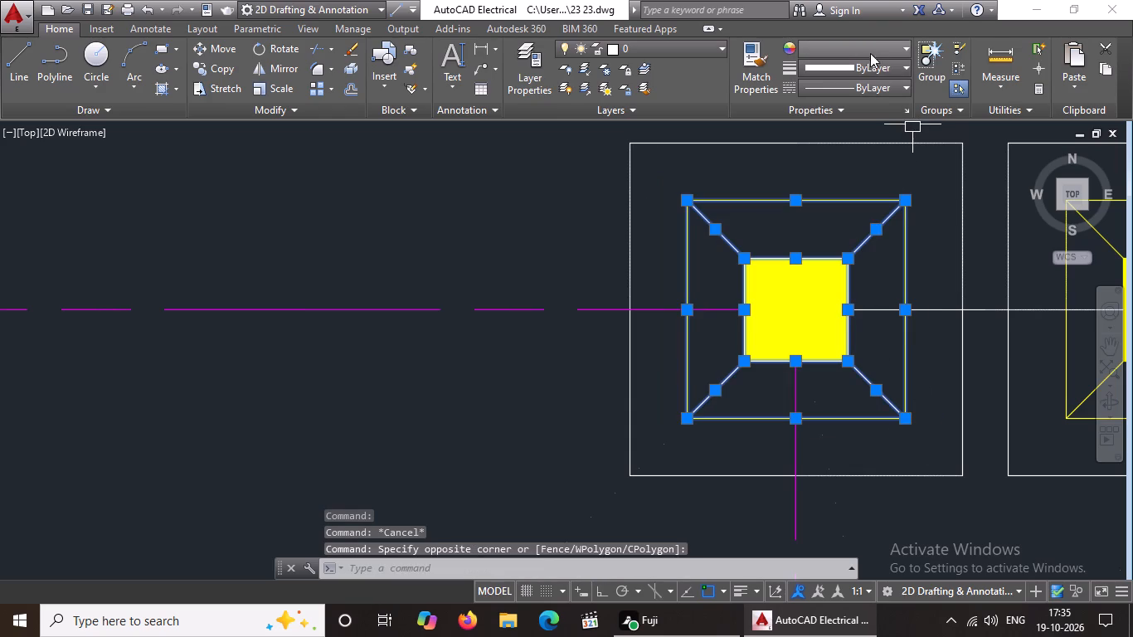
click(870, 46)
click(824, 222)
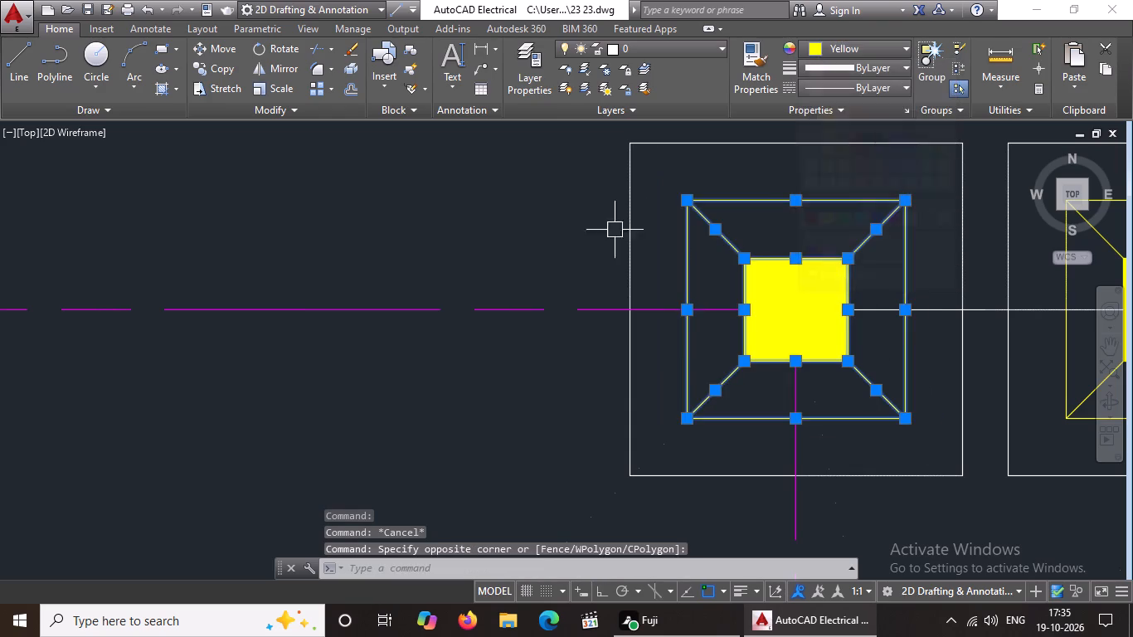
key(Escape)
Colour the north, east and west sides of the inner square yellow at the third footing from the east in the north row.
scroll(434, 226, down, 3)
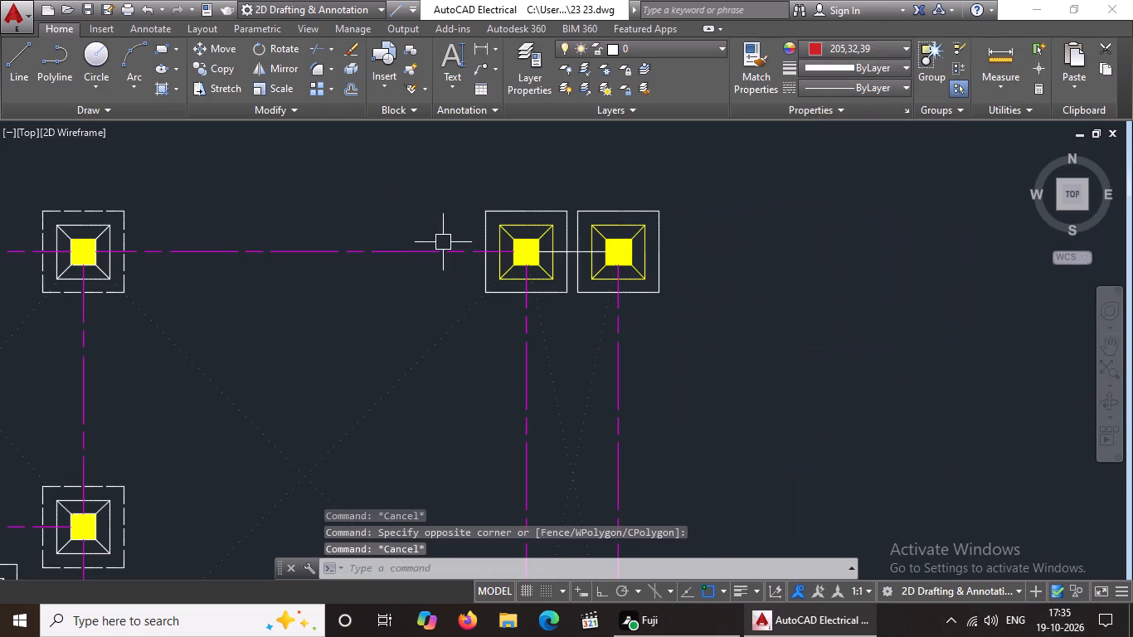
middle_drag(325, 248, 419, 224)
scroll(415, 226, down, 1)
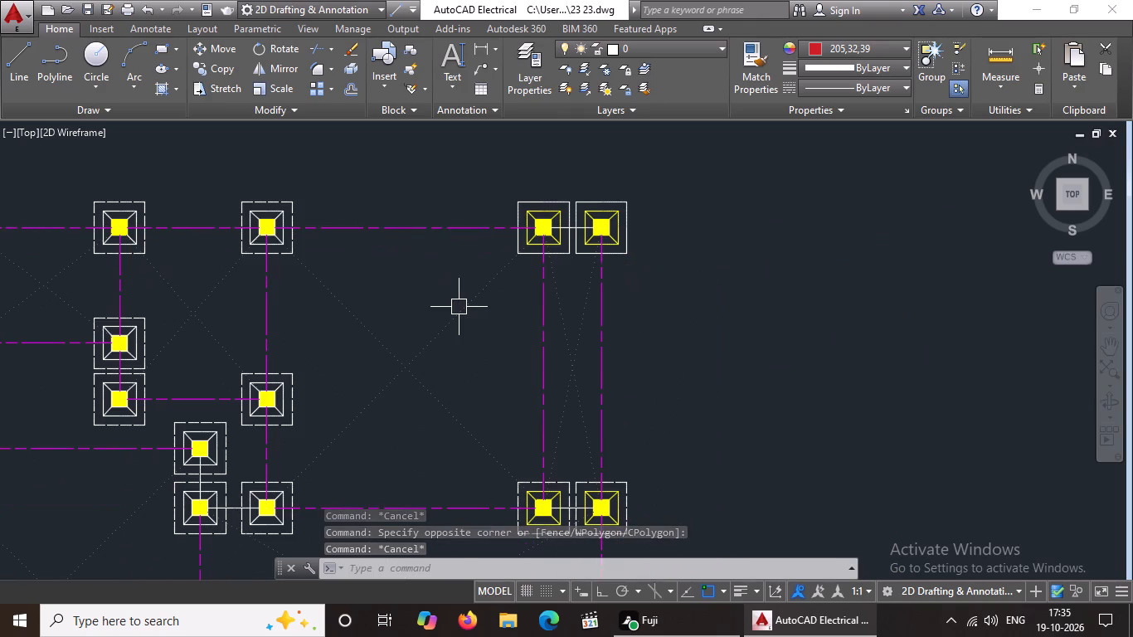
scroll(248, 218, up, 2)
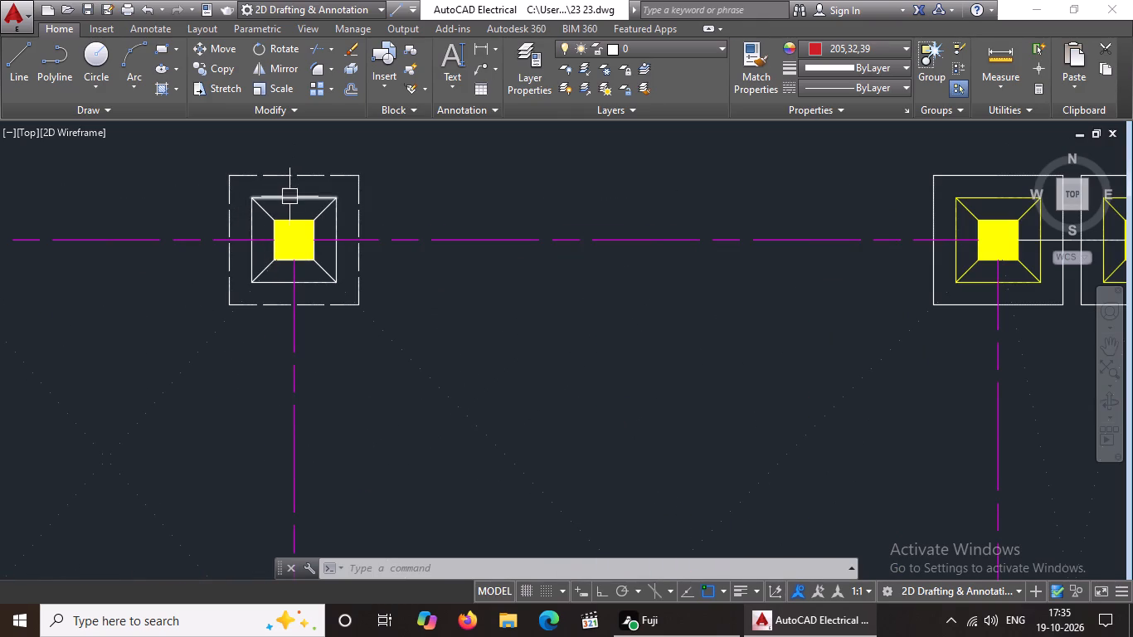
click(290, 197)
click(842, 47)
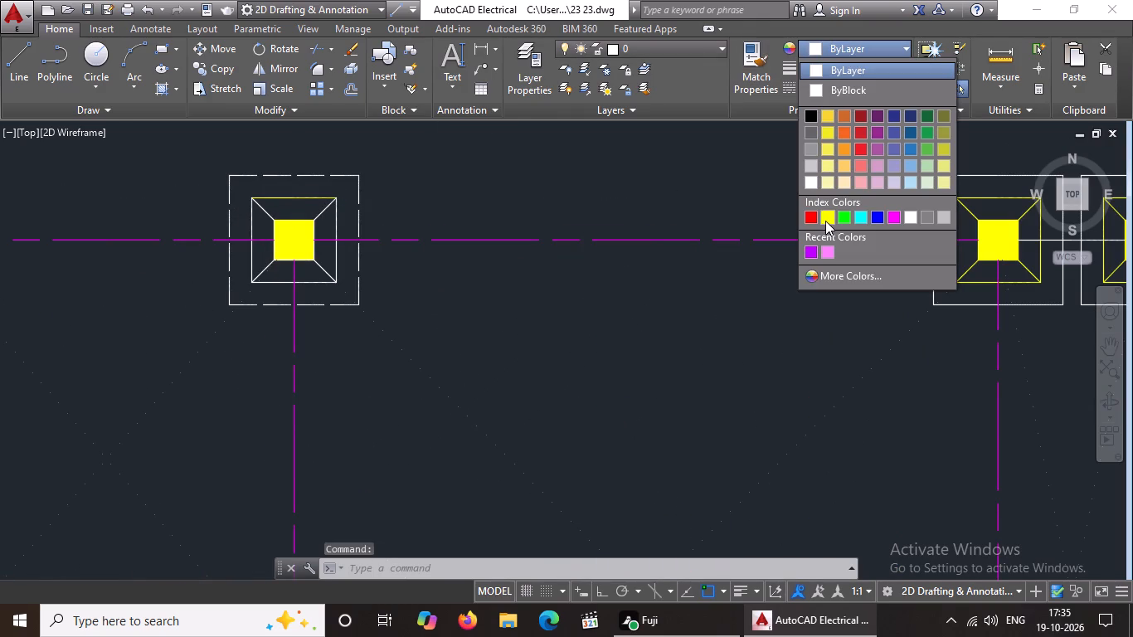
drag(823, 221, 801, 226)
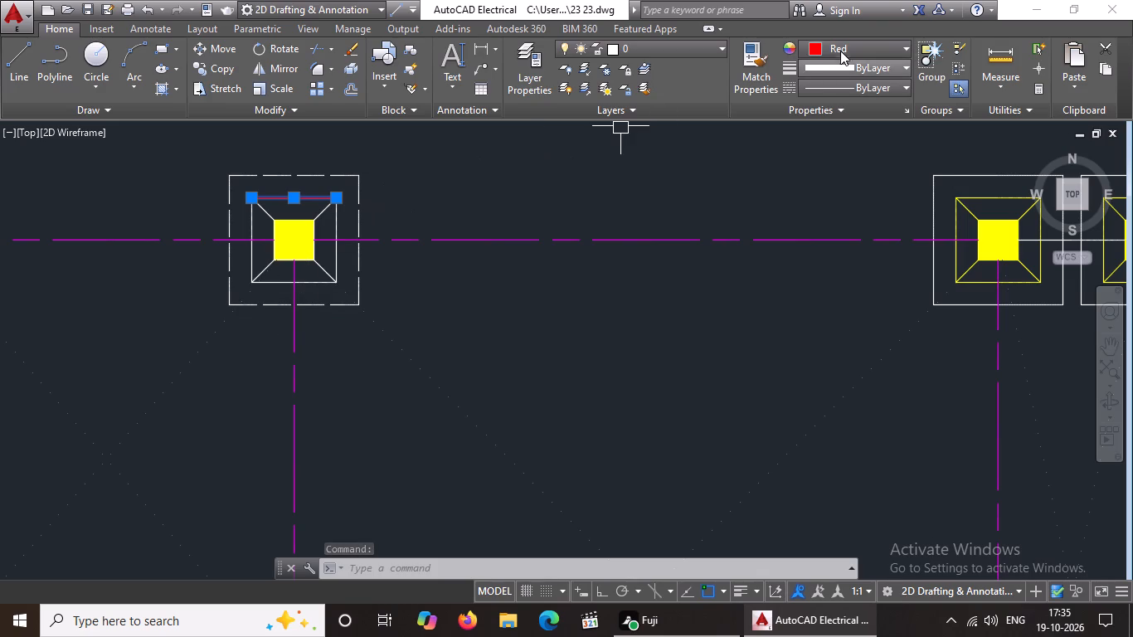
click(841, 50)
click(829, 216)
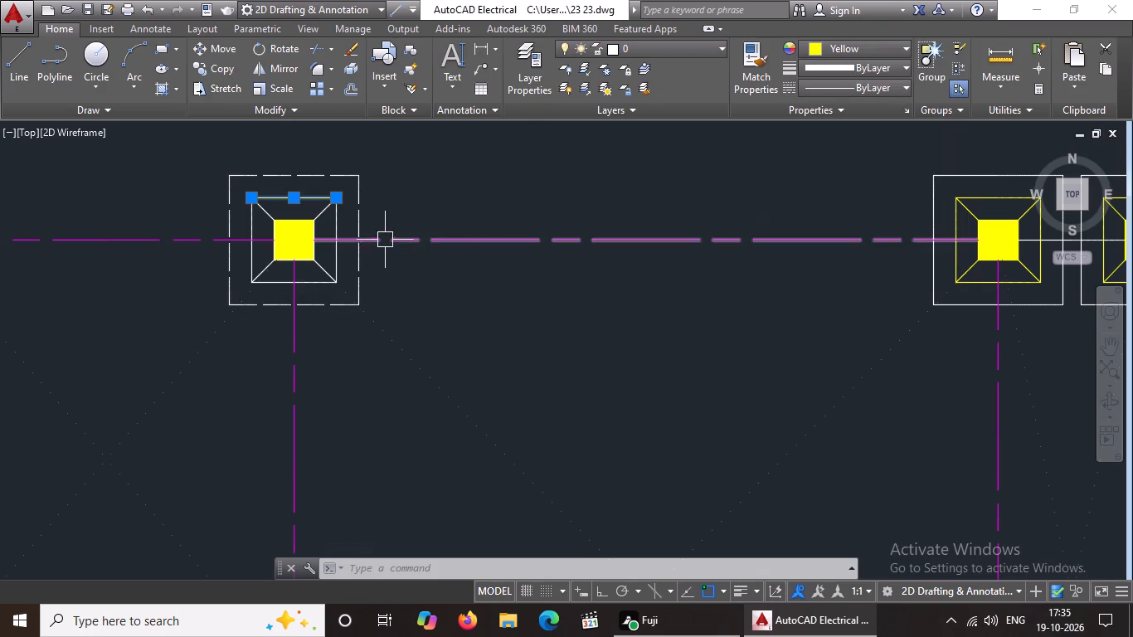
scroll(347, 272, up, 2)
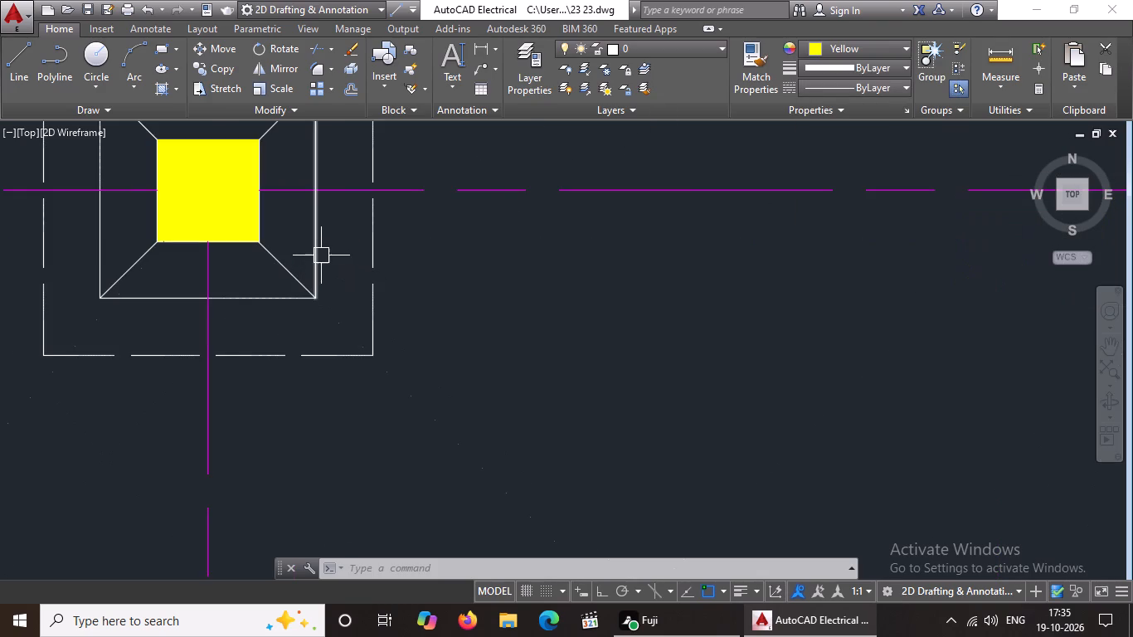
click(314, 250)
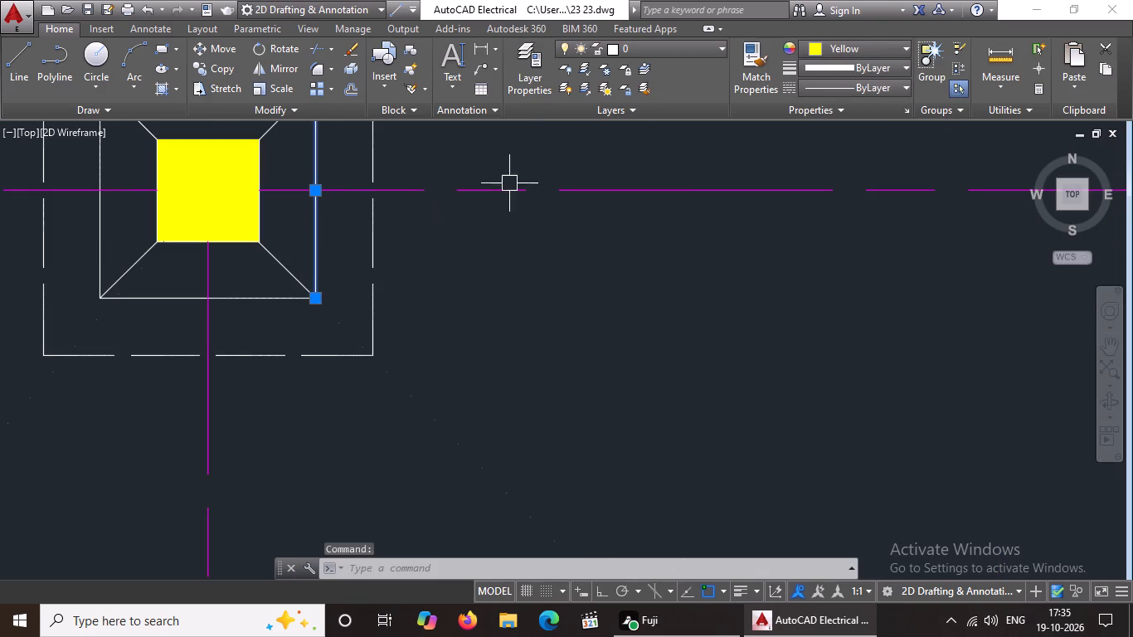
click(831, 44)
click(826, 221)
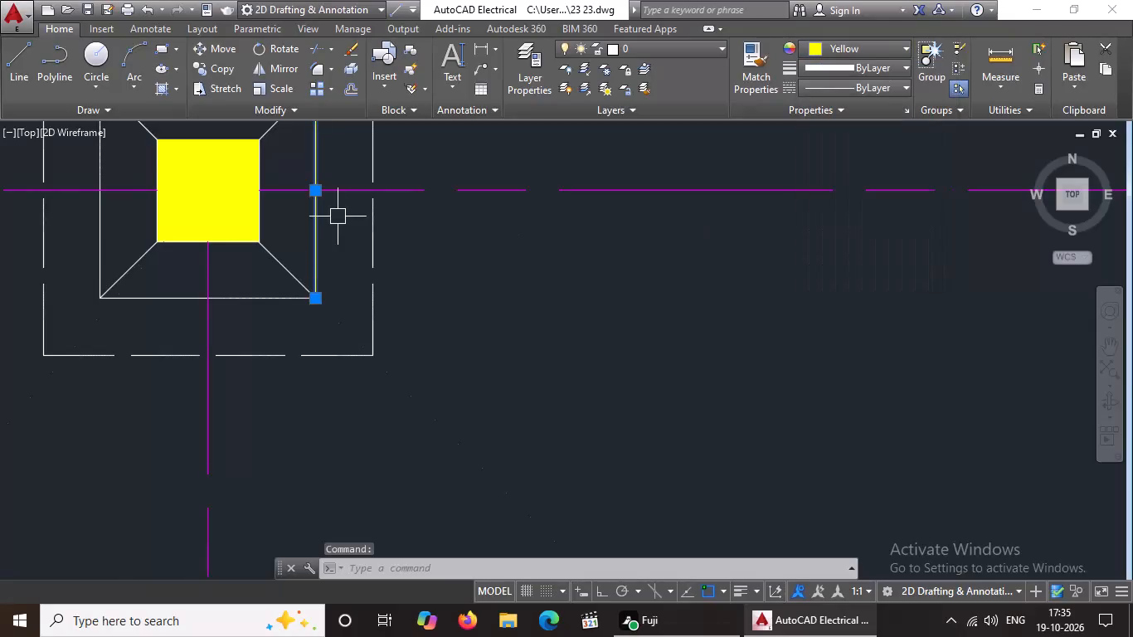
scroll(343, 208, down, 4)
scroll(307, 208, up, 3)
click(302, 233)
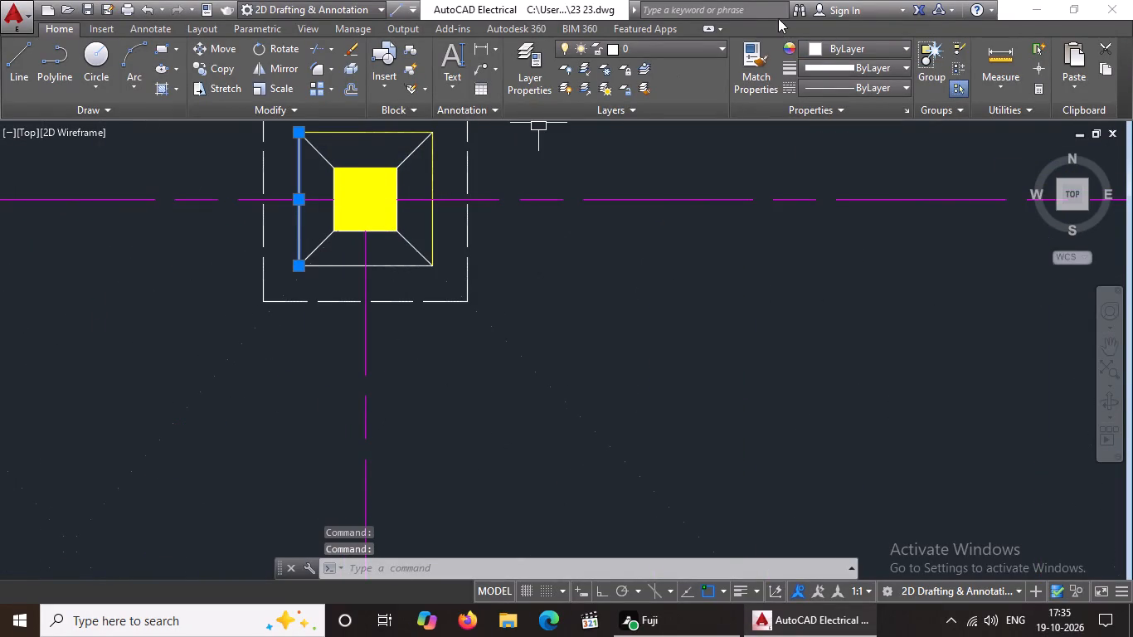
click(822, 41)
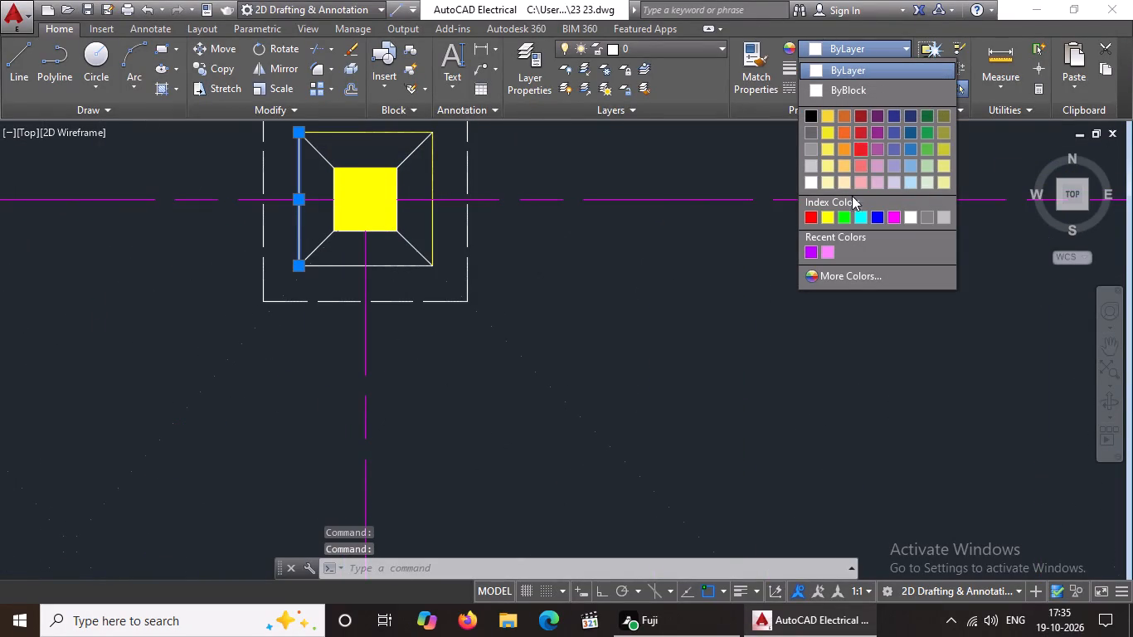
click(824, 212)
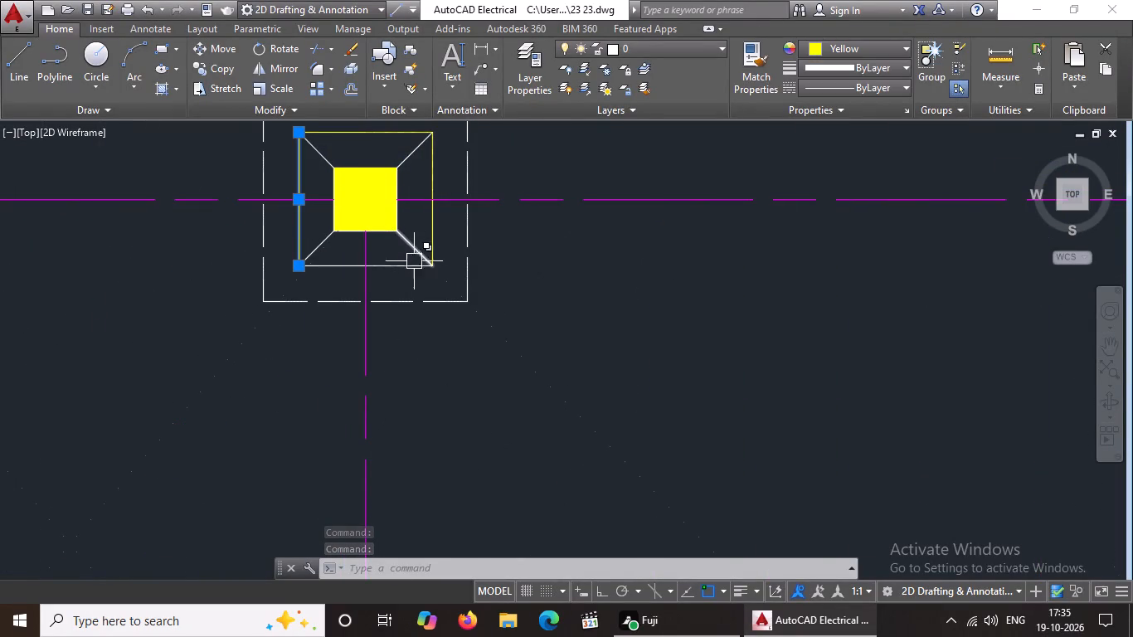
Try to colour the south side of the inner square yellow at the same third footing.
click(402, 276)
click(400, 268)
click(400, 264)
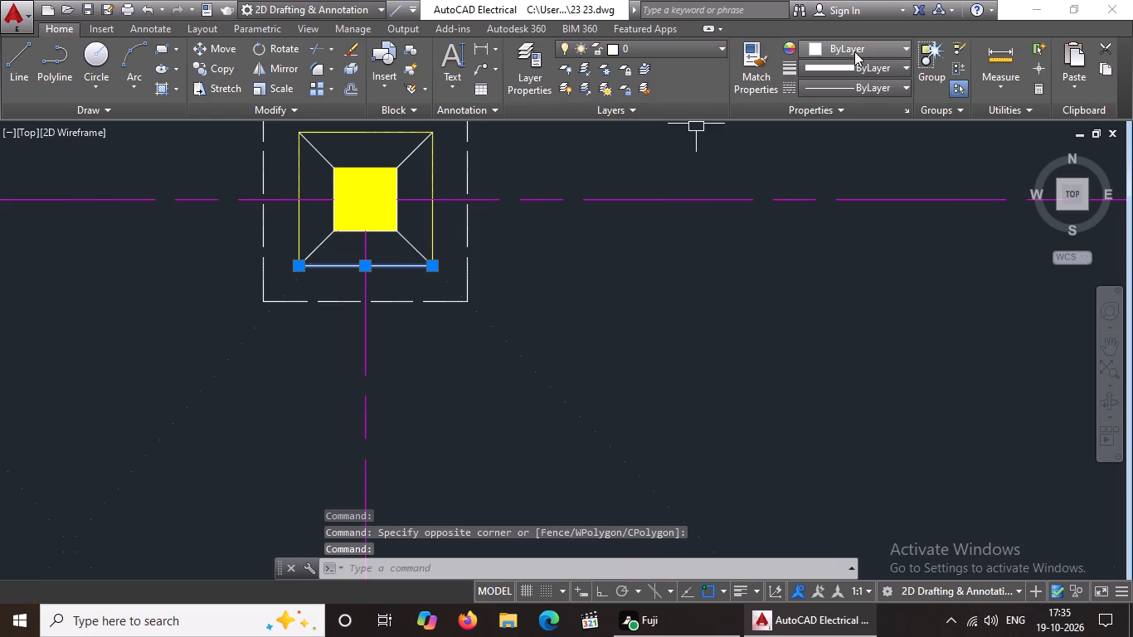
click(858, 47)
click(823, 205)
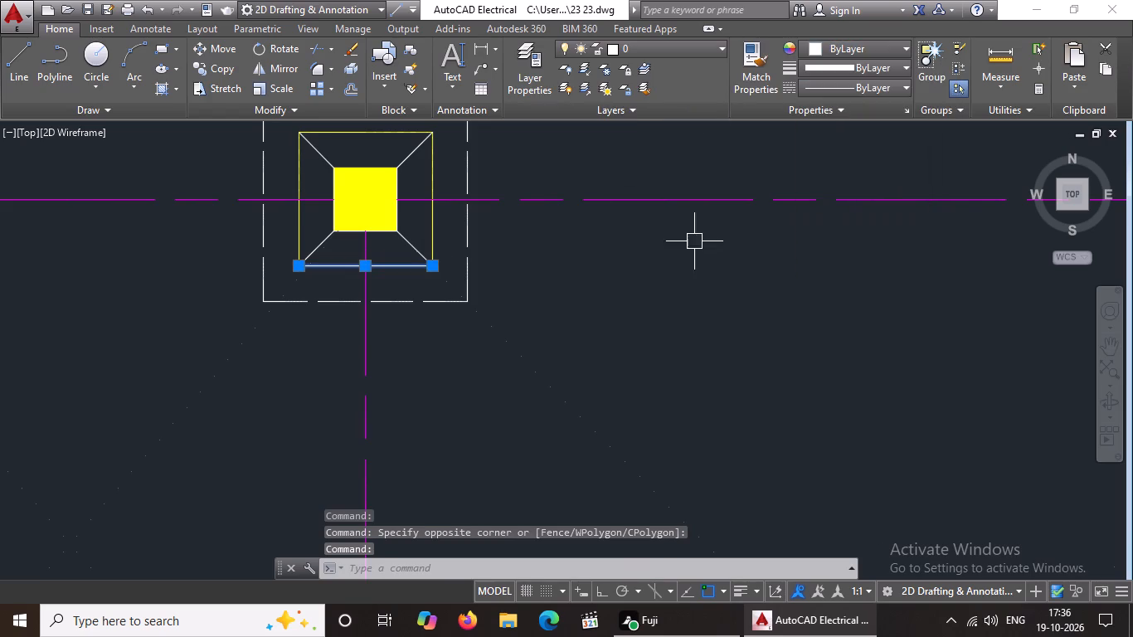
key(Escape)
Colour the whole inner square, diagonal lines and column outline yellow at the third footing from the east in the north row.
scroll(549, 253, down, 1)
scroll(427, 197, up, 1)
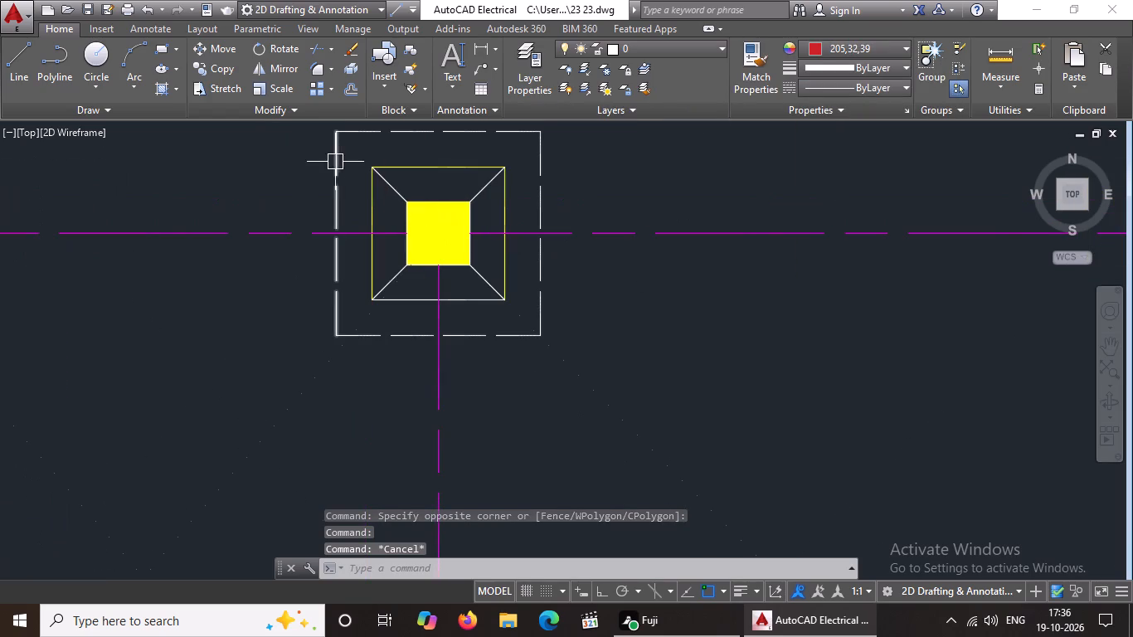
click(352, 154)
click(521, 318)
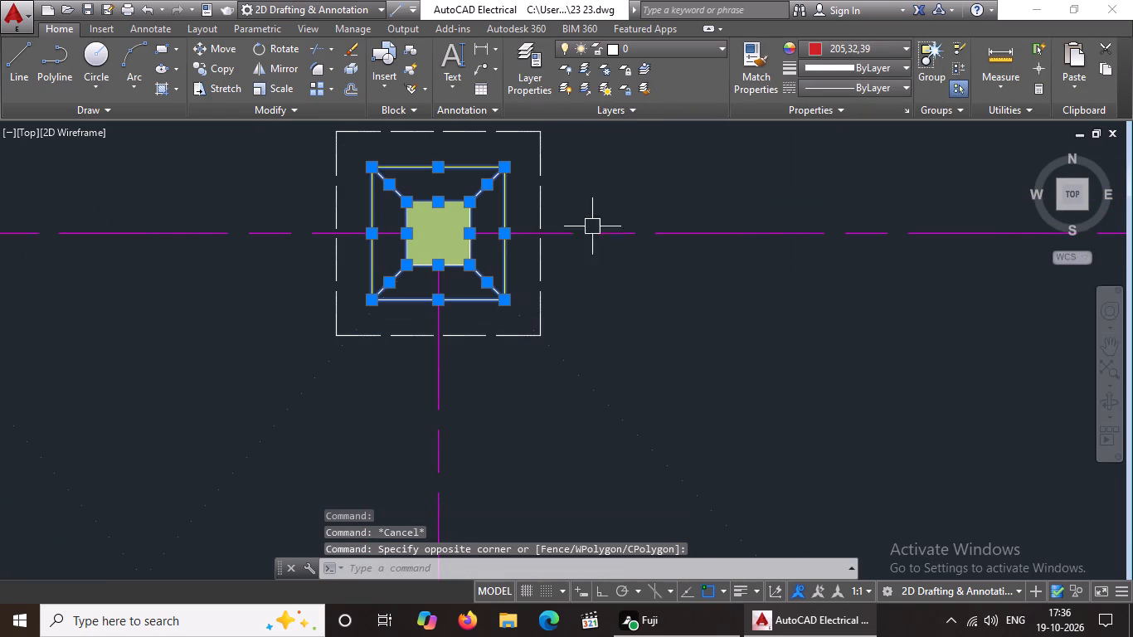
click(850, 46)
click(826, 213)
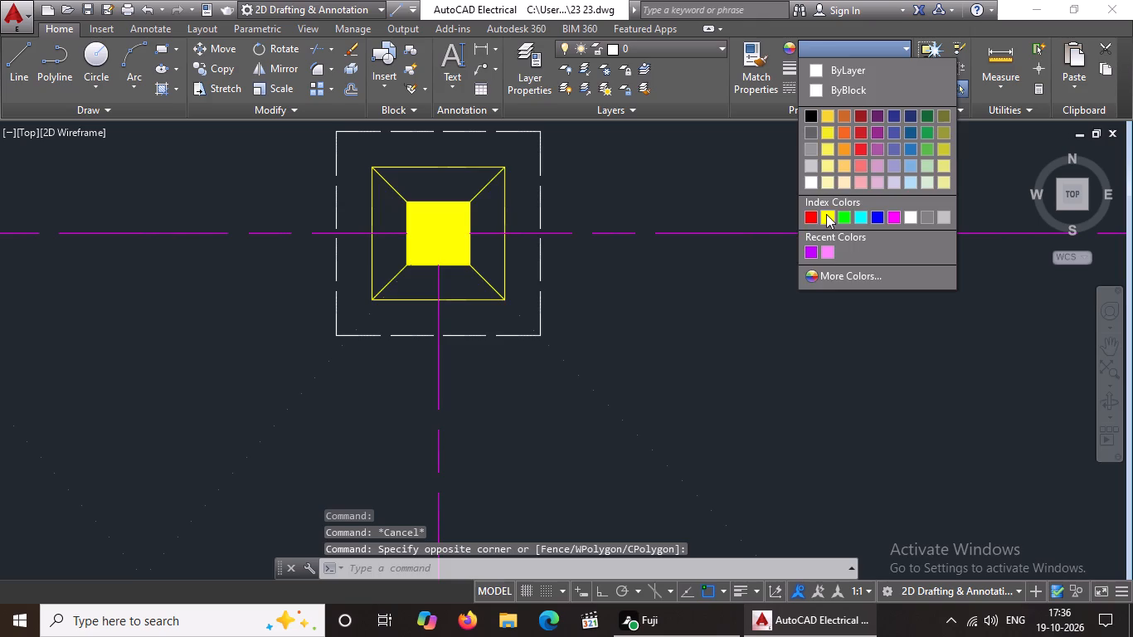
key(Escape)
scroll(657, 305, down, 2)
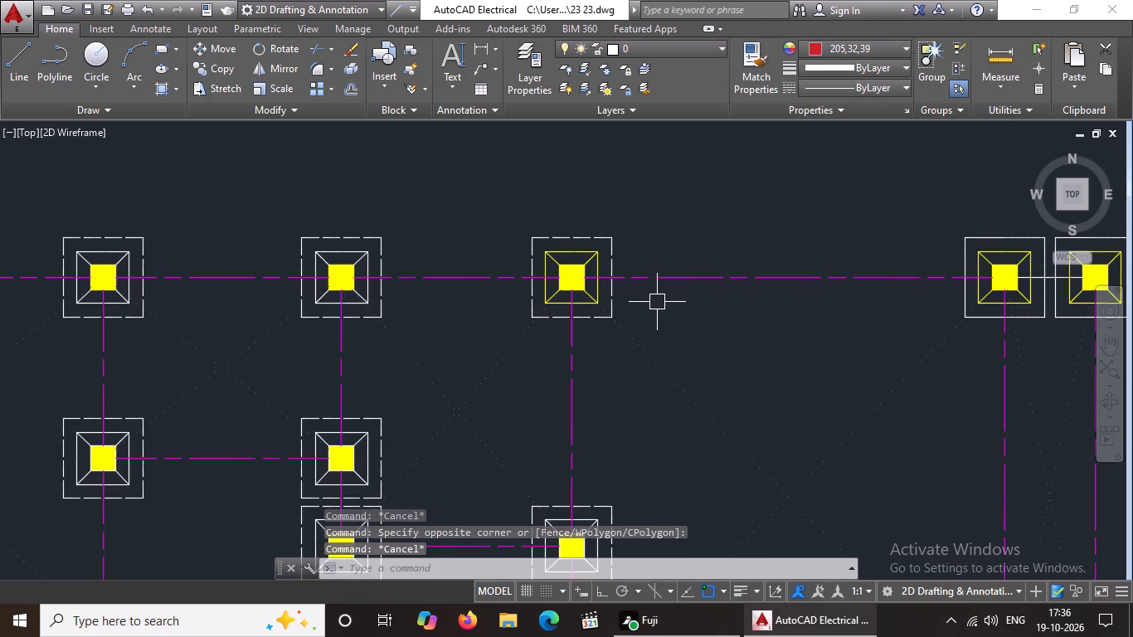
scroll(218, 314, down, 2)
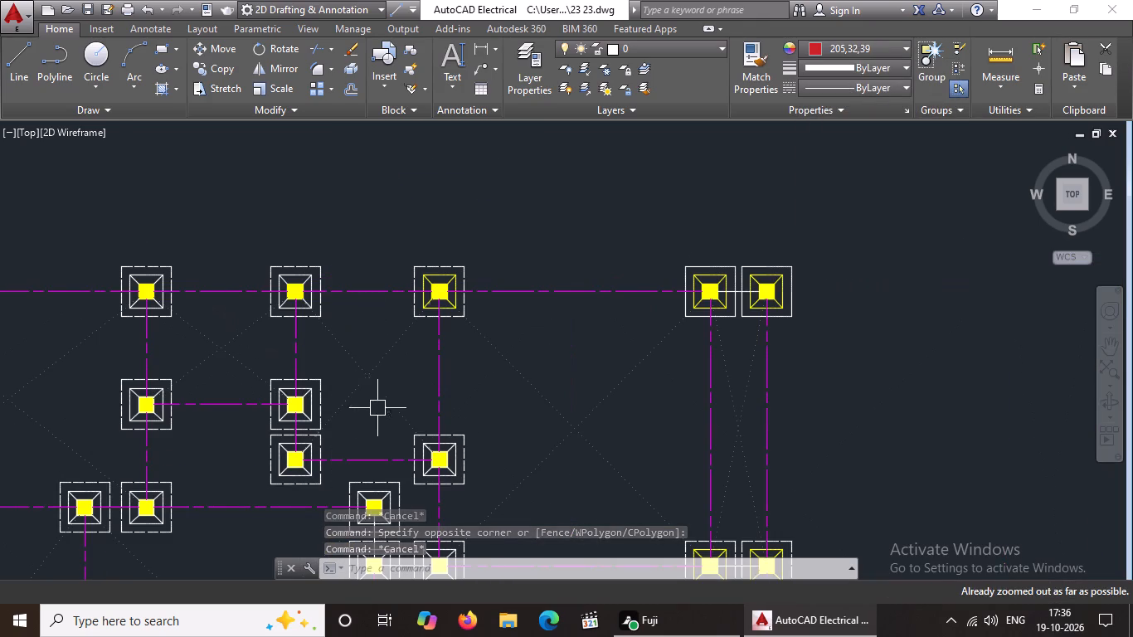
Colour all four sides of the inner square yellow at the fourth footing from the east in the north row.
middle_drag(397, 416, 451, 272)
scroll(542, 353, up, 2)
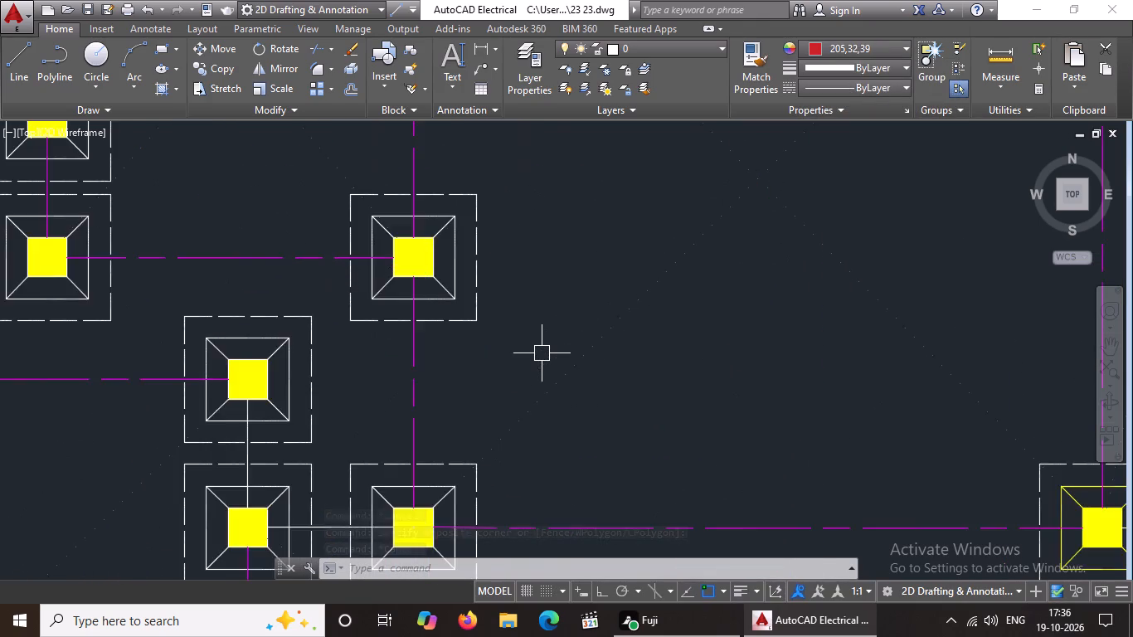
scroll(542, 353, down, 3)
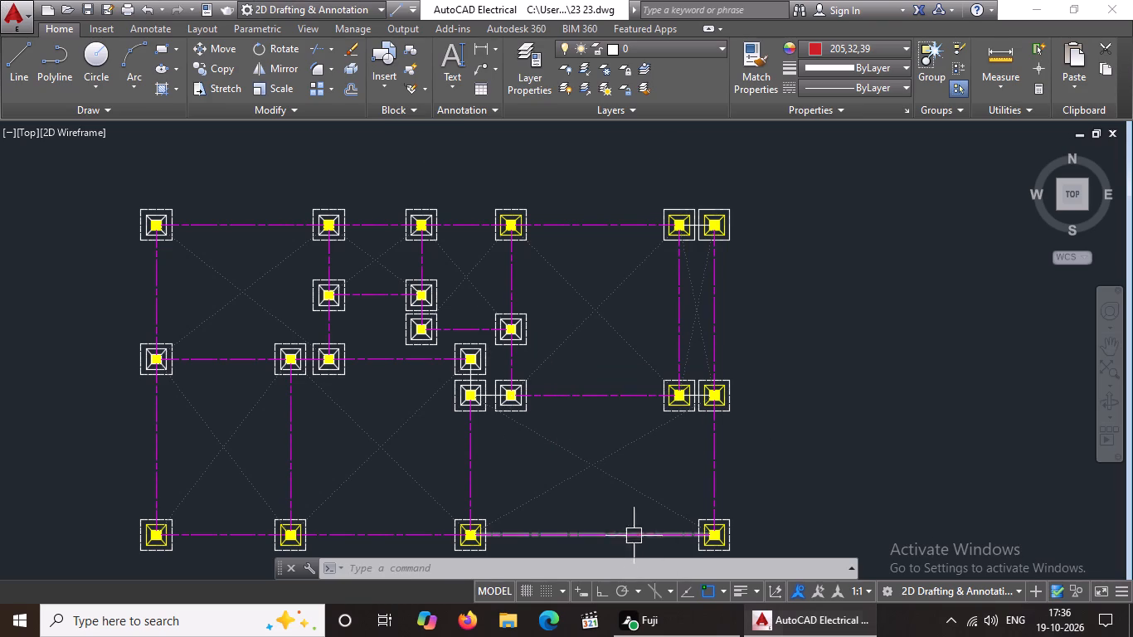
scroll(528, 423, up, 2)
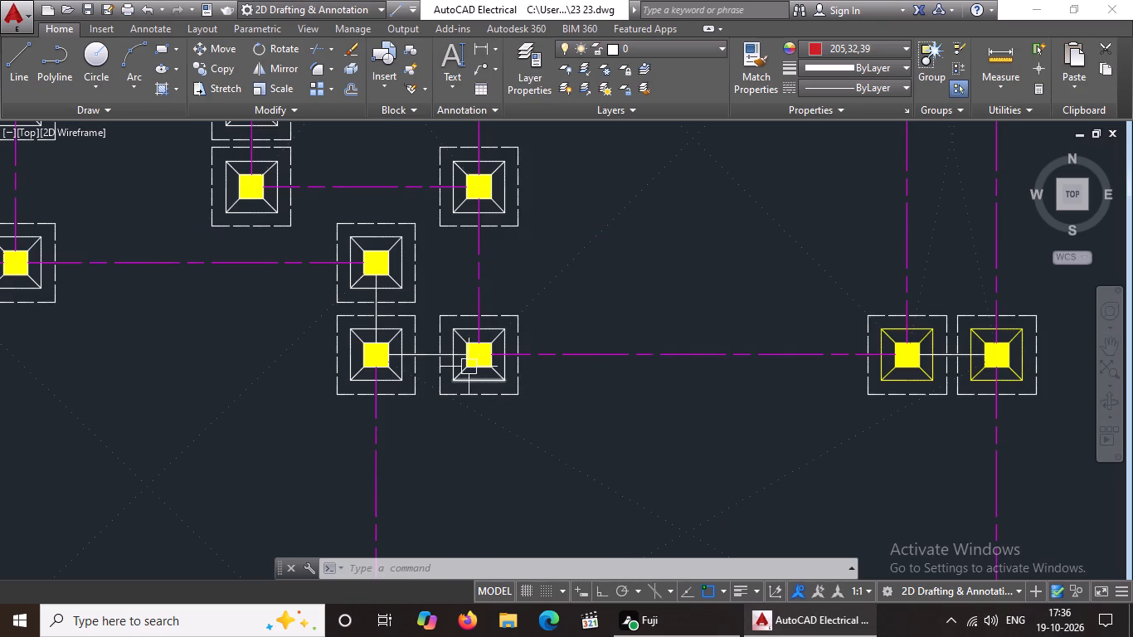
scroll(469, 309, down, 1)
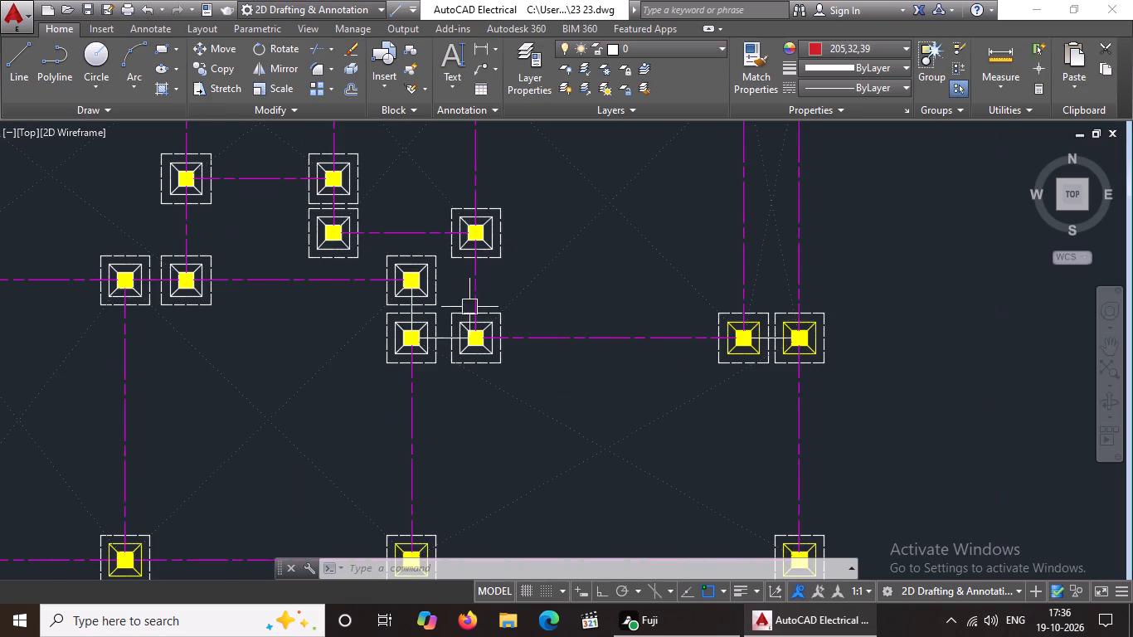
middle_drag(481, 281, 464, 391)
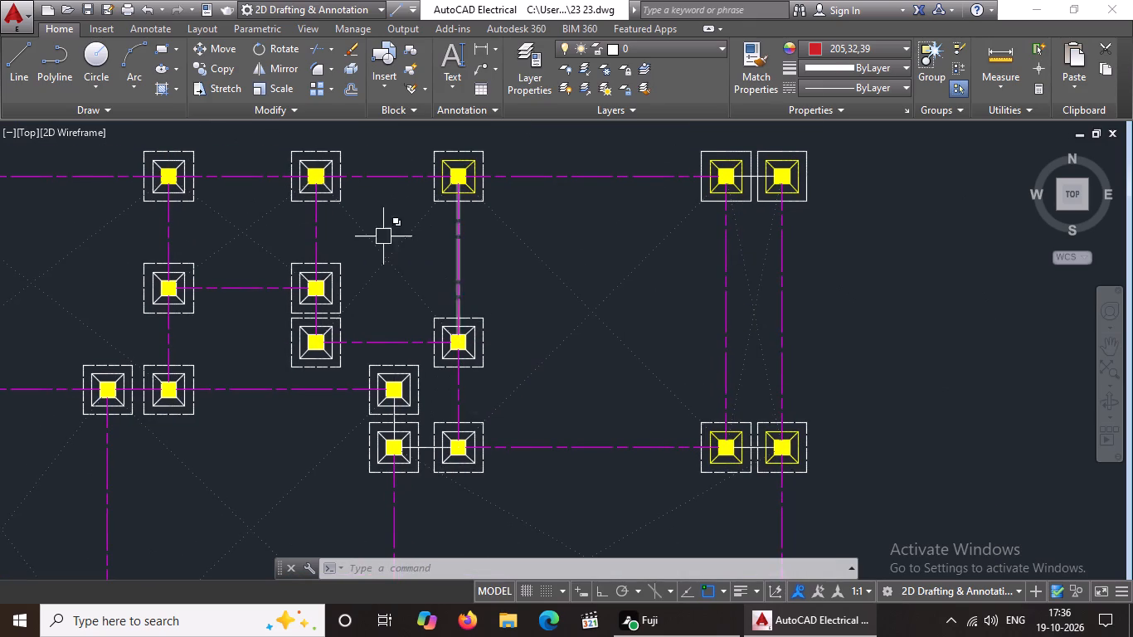
middle_drag(378, 218, 377, 344)
scroll(306, 283, up, 2)
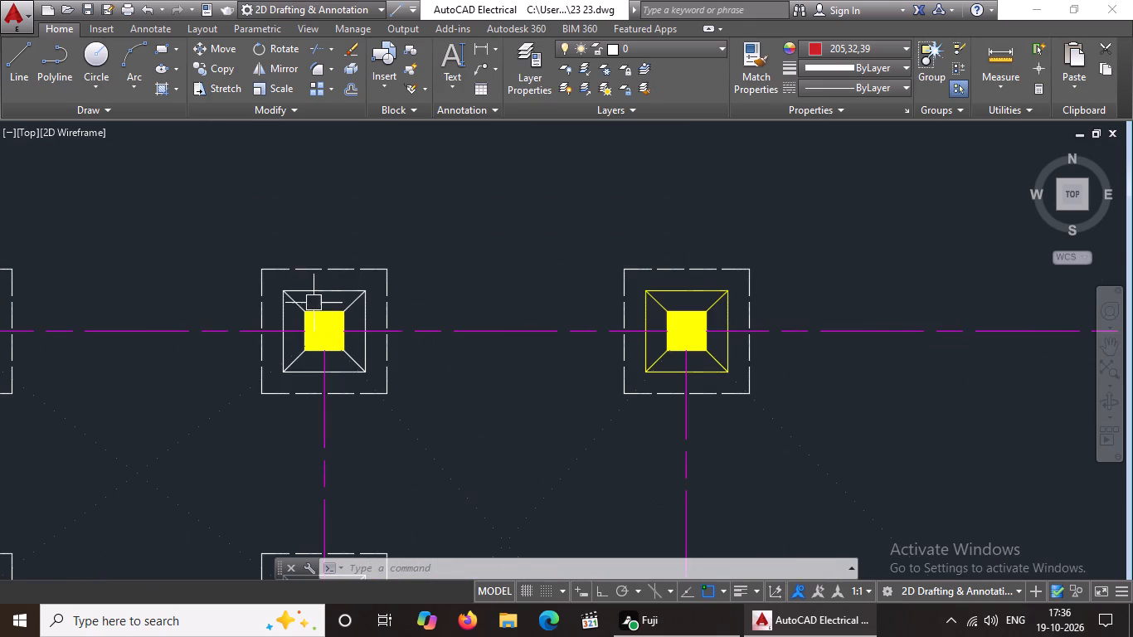
click(328, 292)
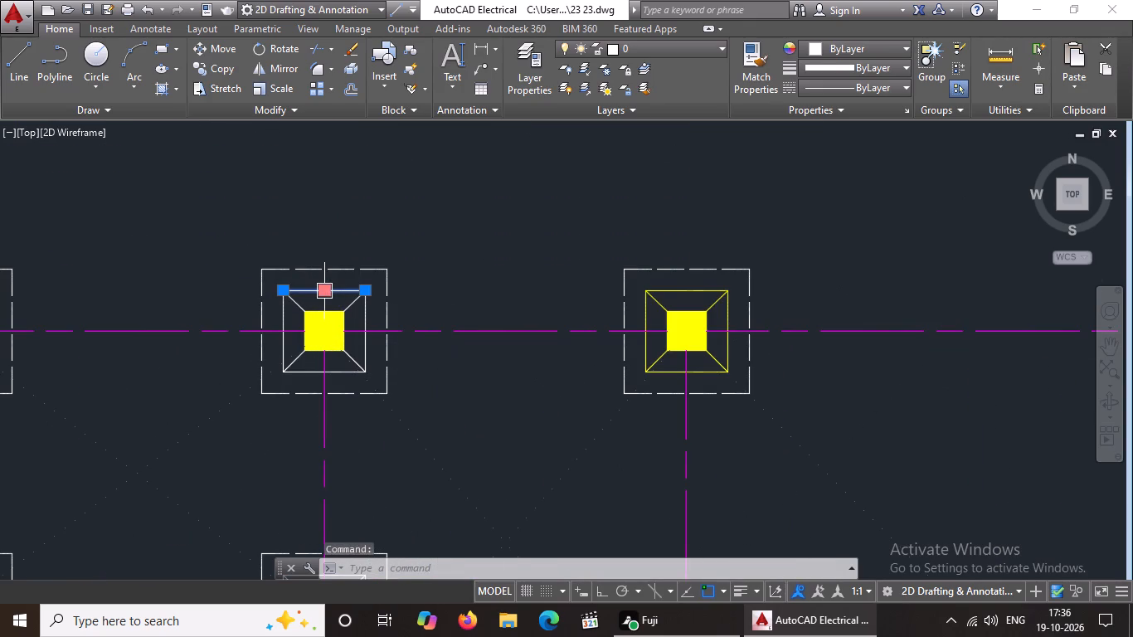
click(829, 44)
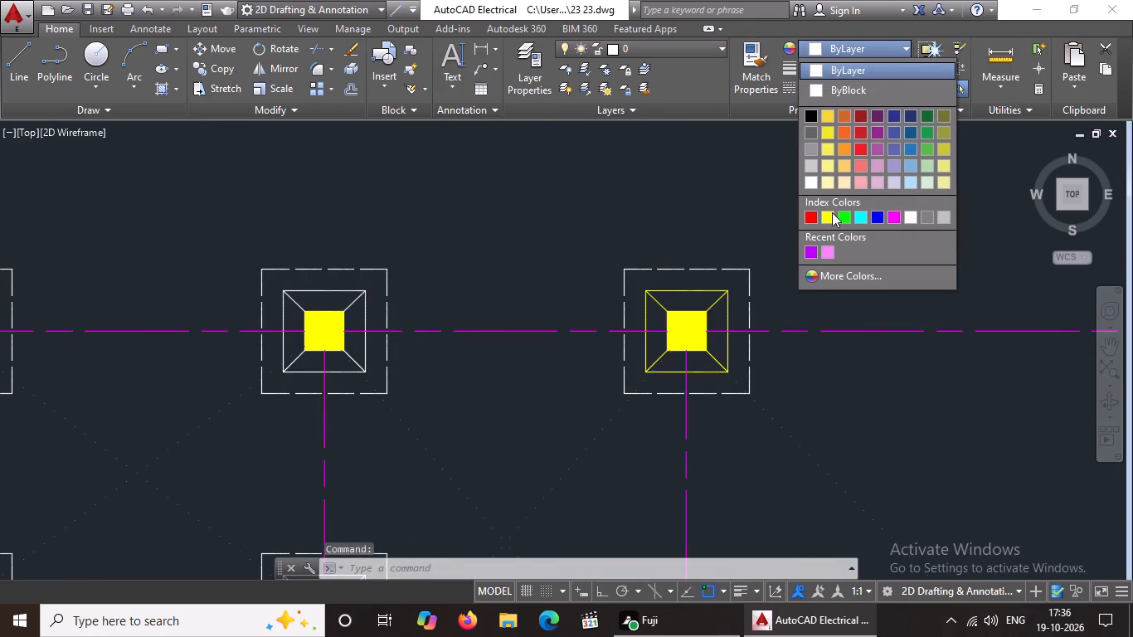
click(833, 213)
click(367, 357)
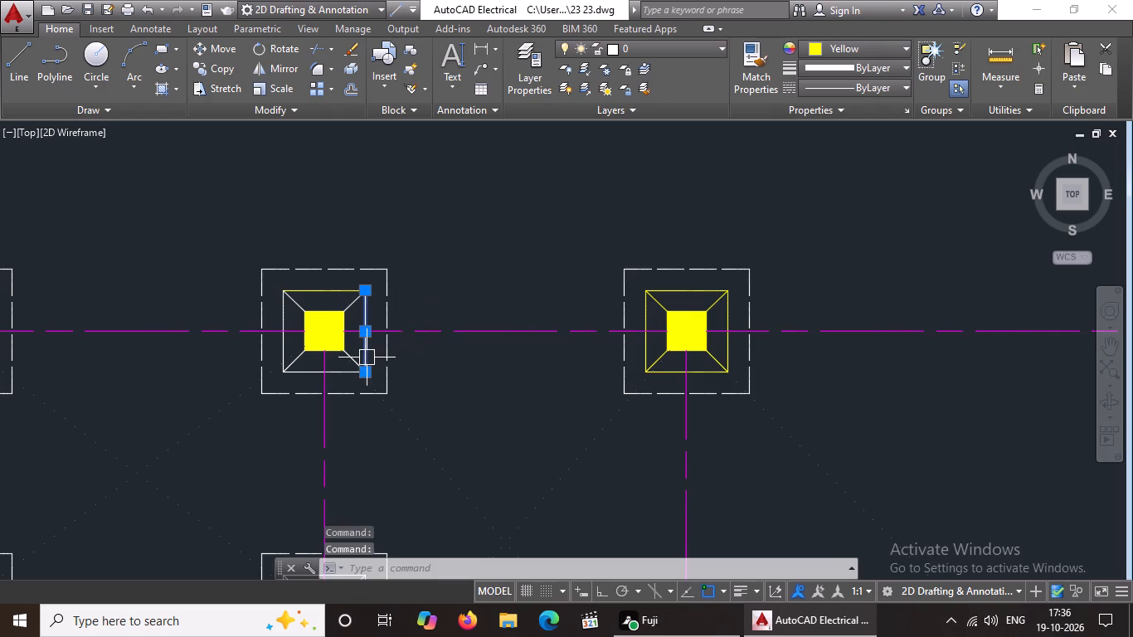
click(844, 49)
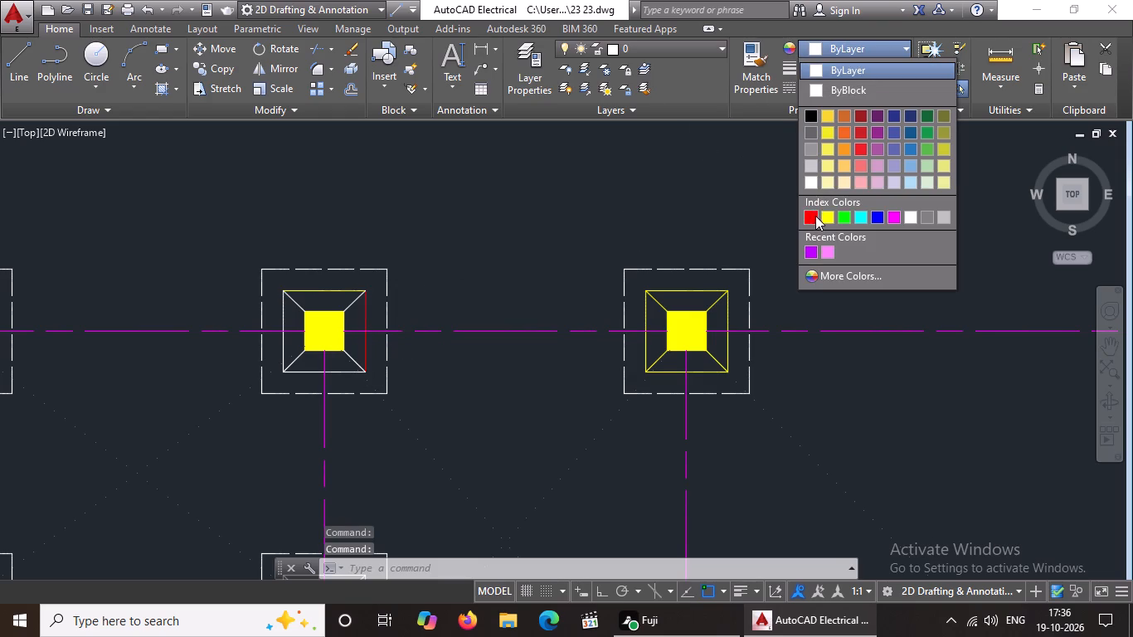
click(822, 217)
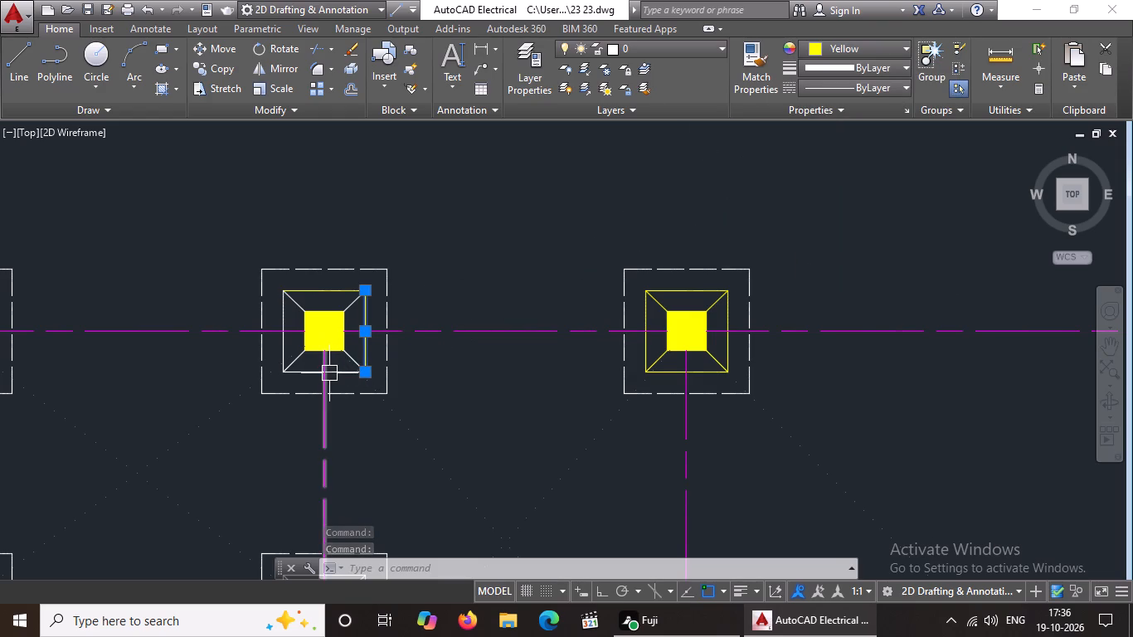
click(344, 371)
click(837, 47)
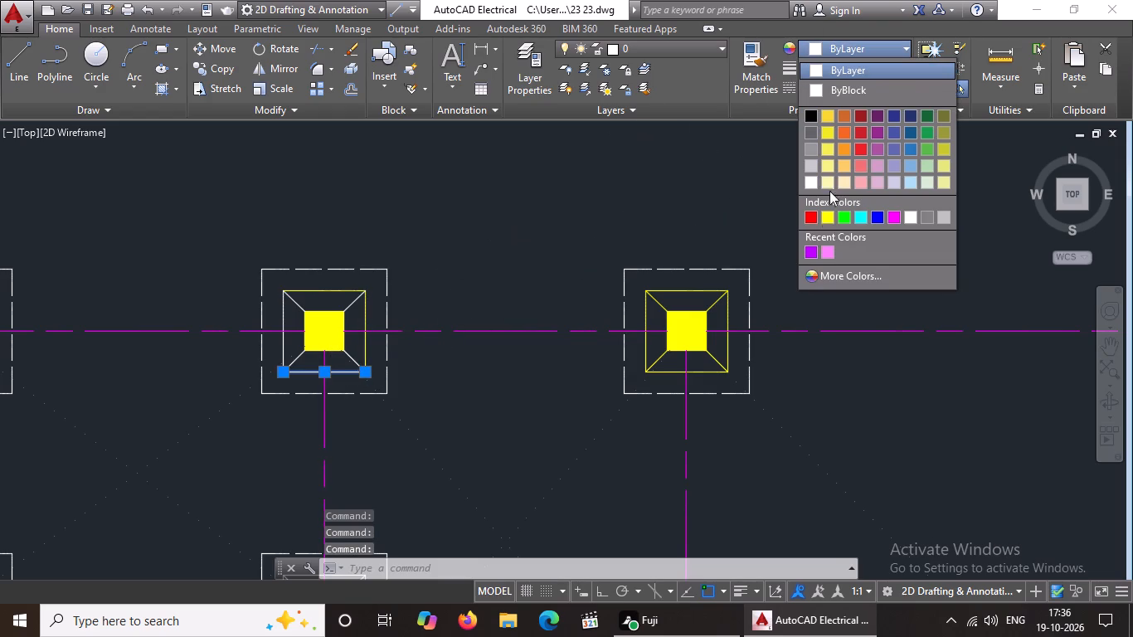
click(822, 218)
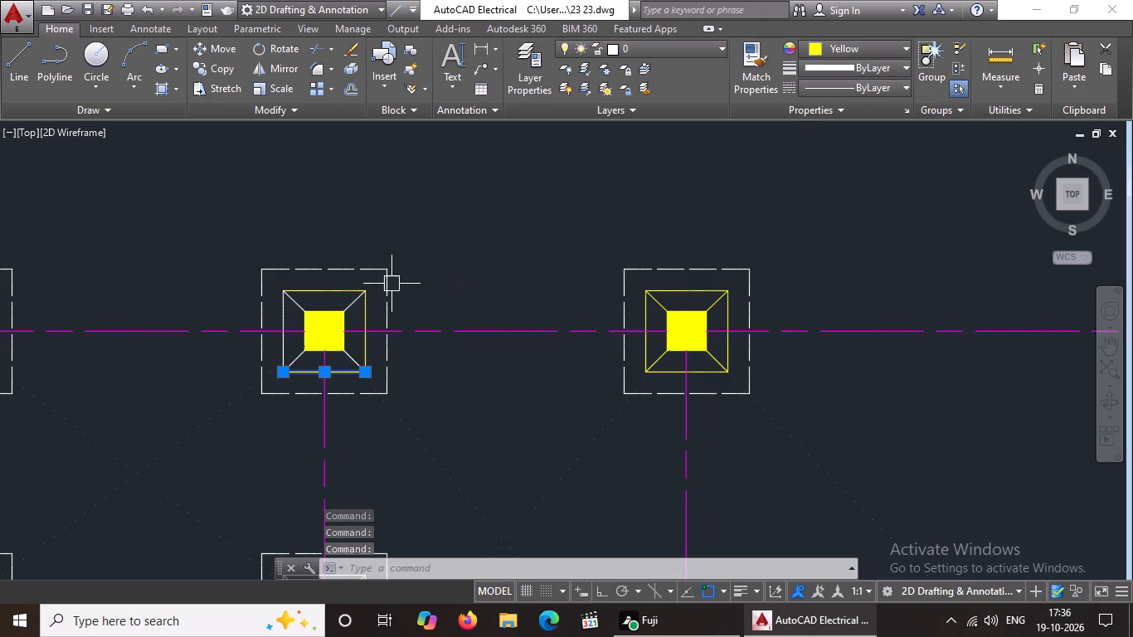
click(279, 311)
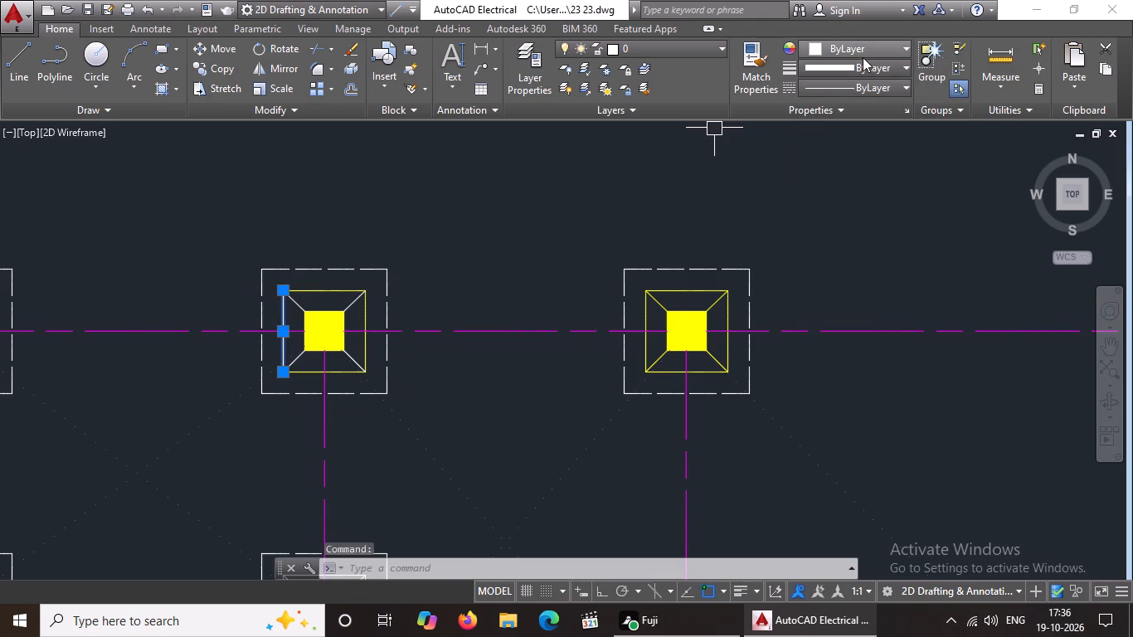
click(863, 56)
click(827, 219)
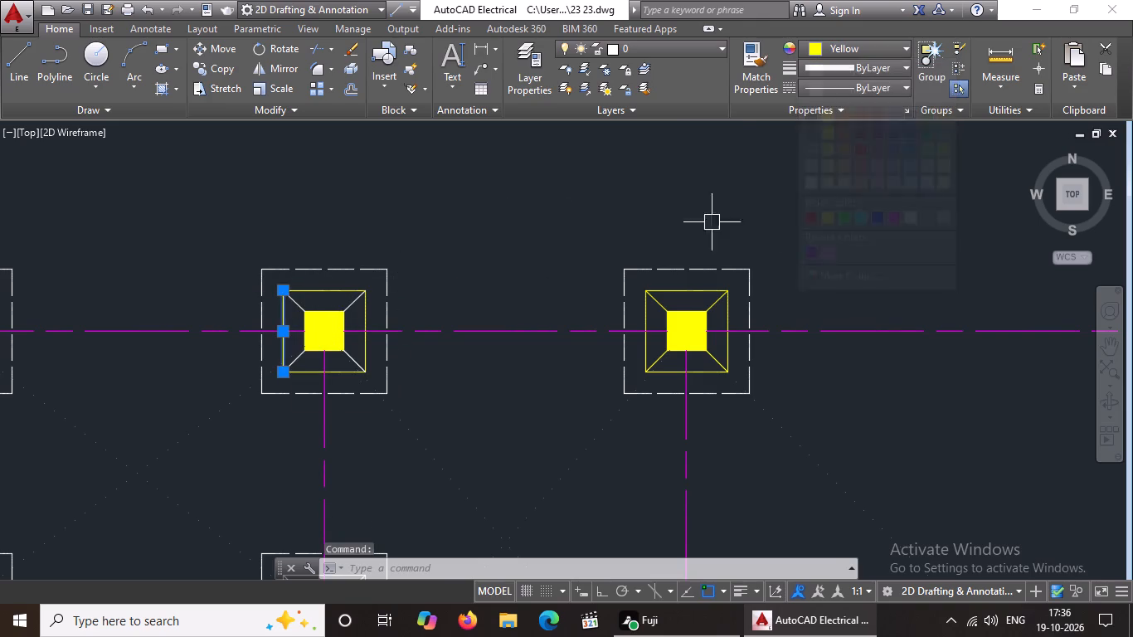
key(Escape)
Colour the diagonal lines and column outline yellow, together with the inner square, at that same fourth footing.
scroll(304, 305, up, 2)
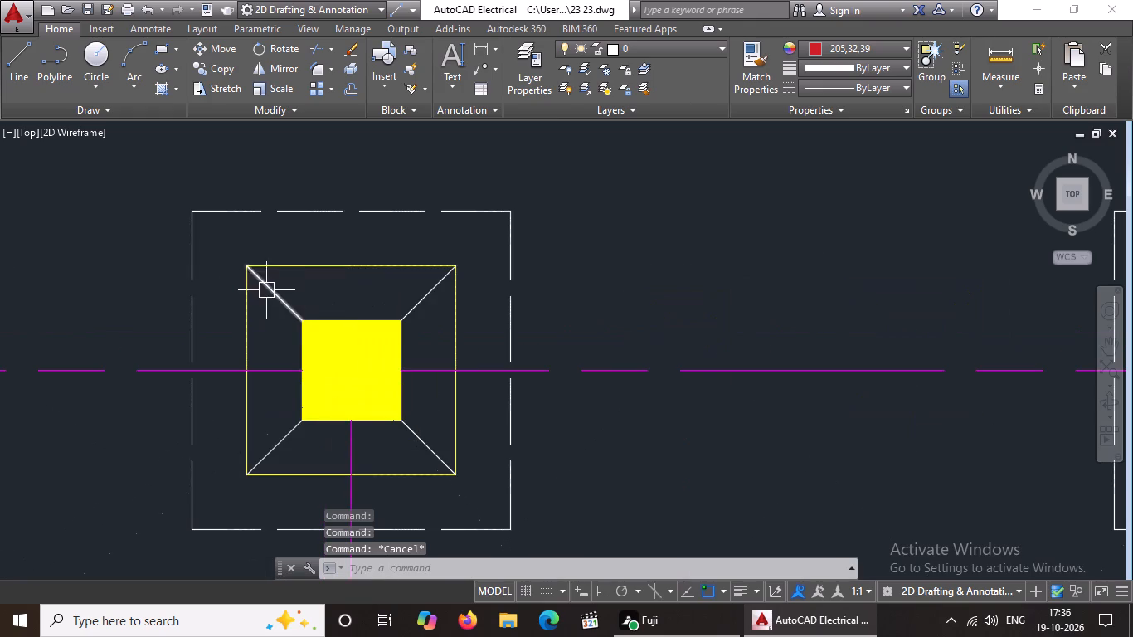
drag(231, 250, 237, 261)
click(466, 488)
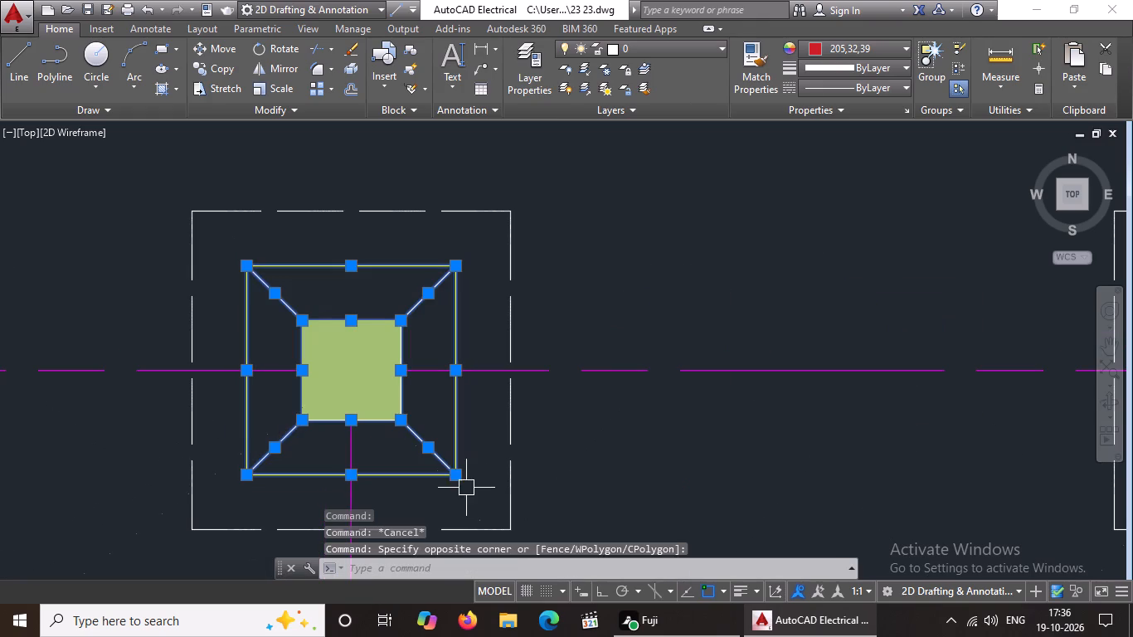
click(831, 41)
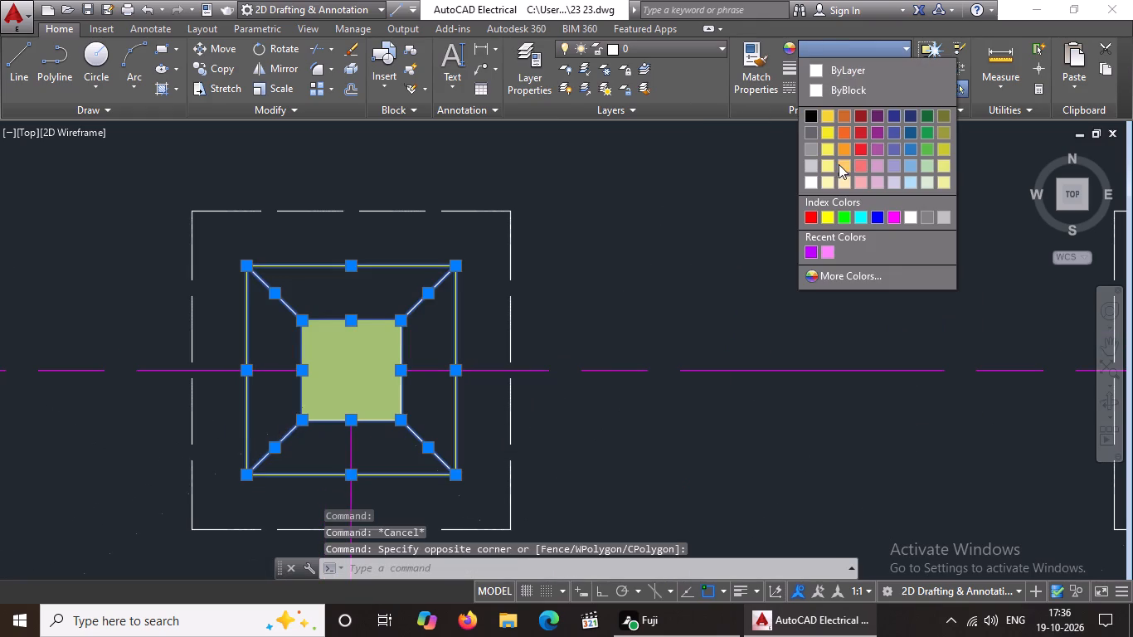
click(824, 212)
scroll(440, 300, down, 4)
key(Escape)
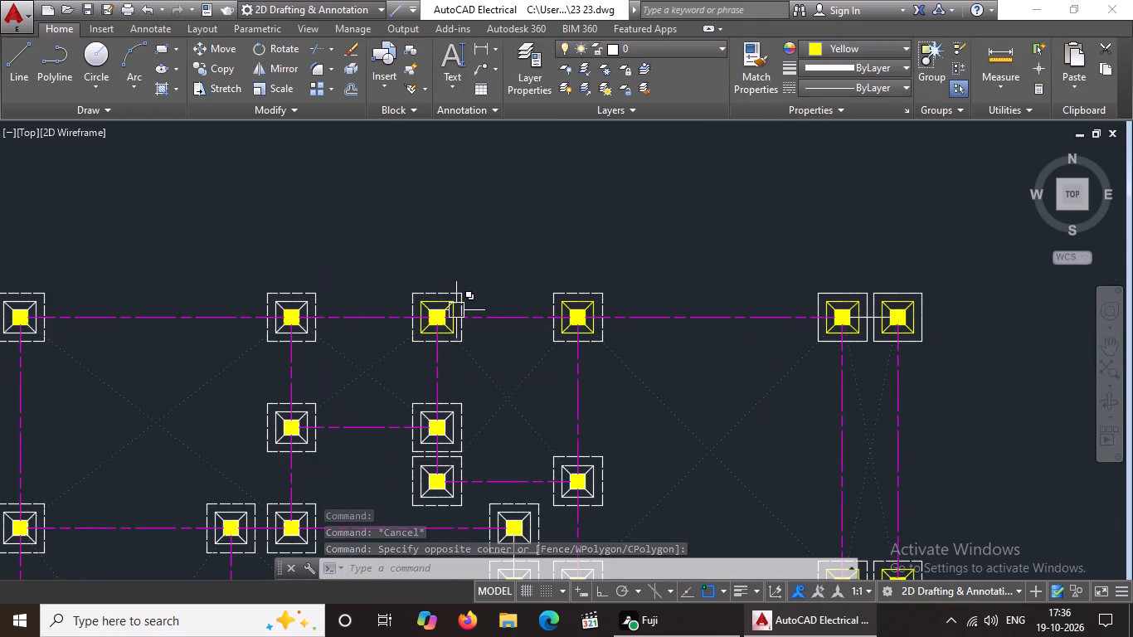
Colour all four sides of the inner square yellow at the fifth footing from the east in the north row.
scroll(261, 326, up, 4)
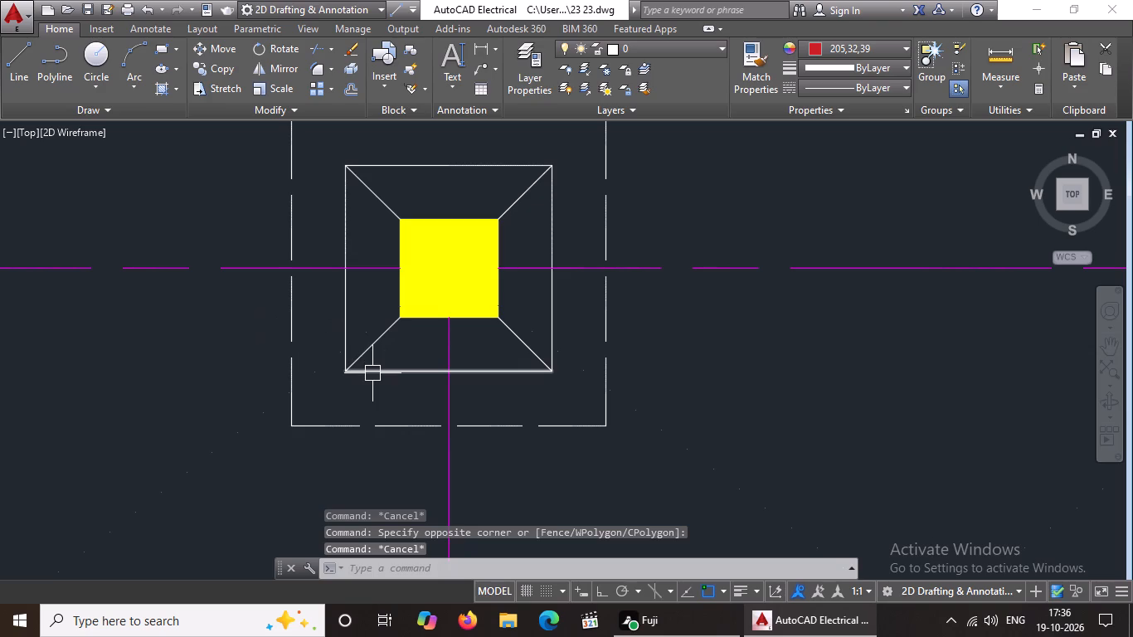
click(372, 373)
click(845, 42)
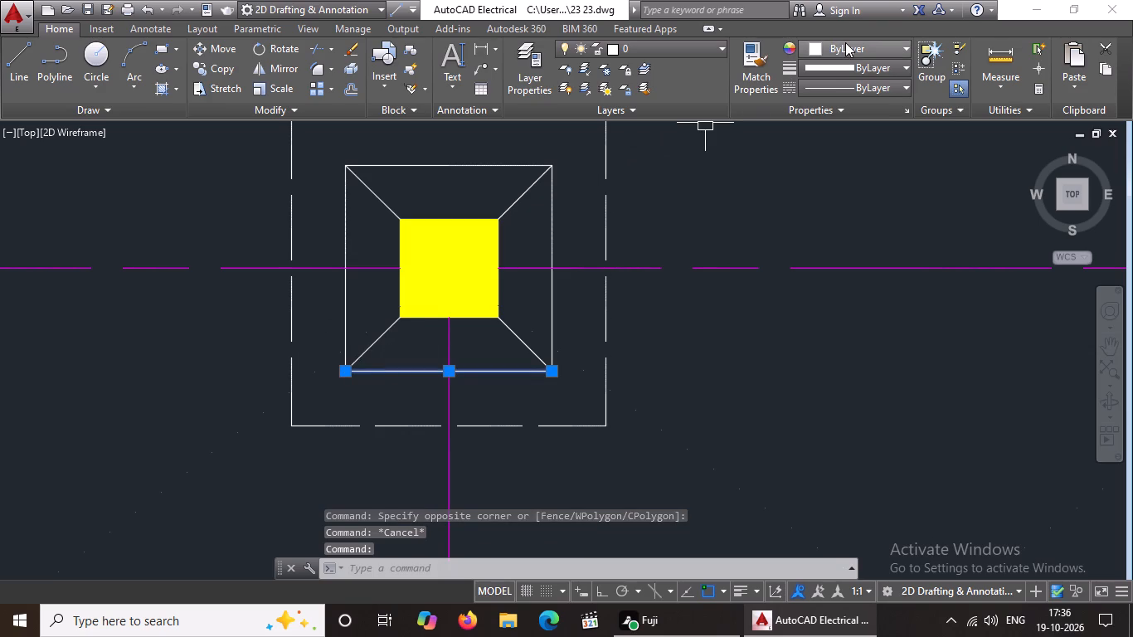
click(829, 212)
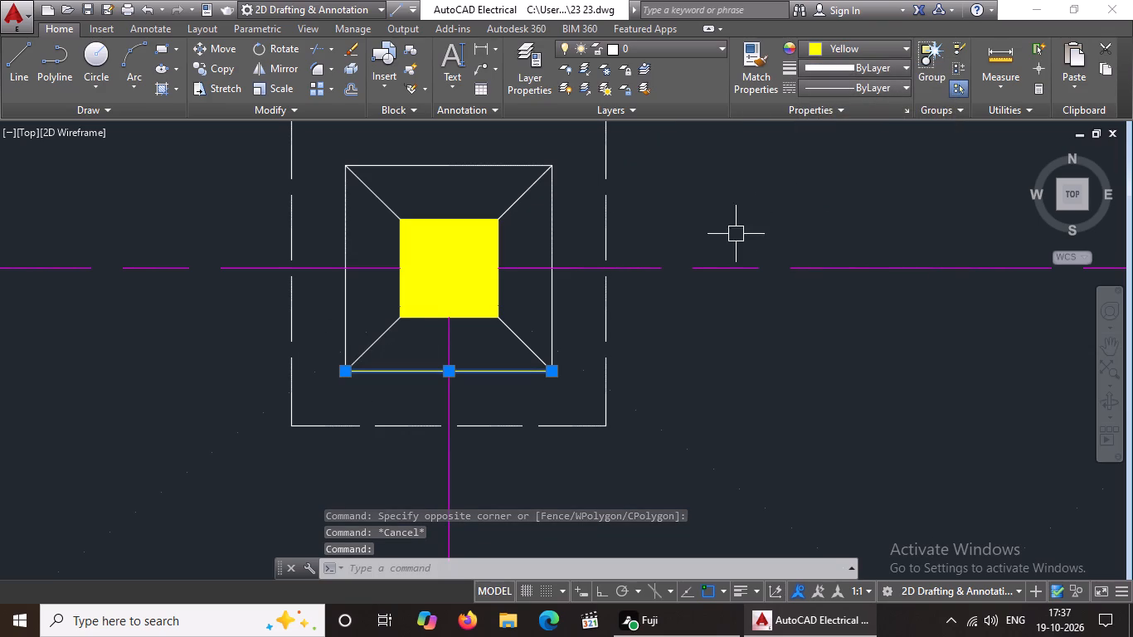
click(471, 159)
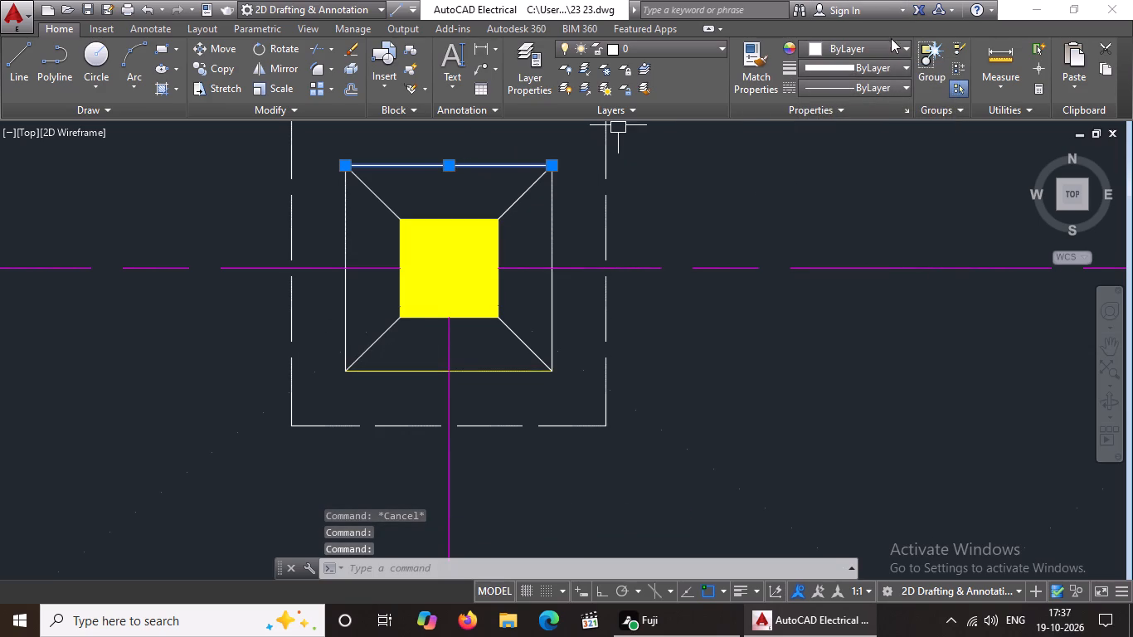
click(888, 46)
click(823, 213)
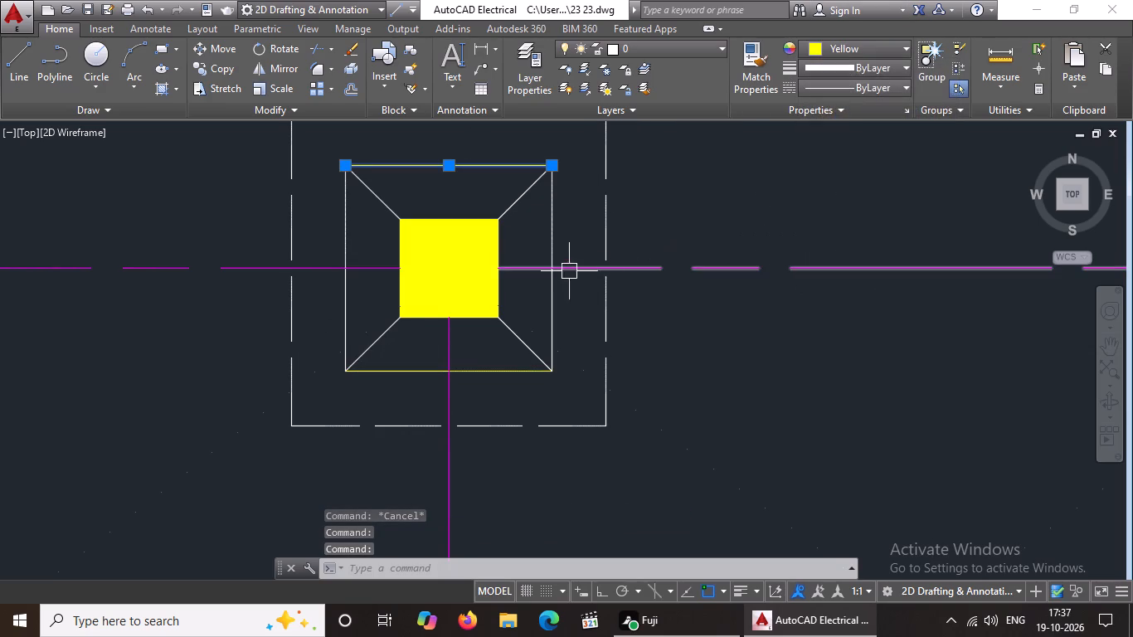
click(554, 242)
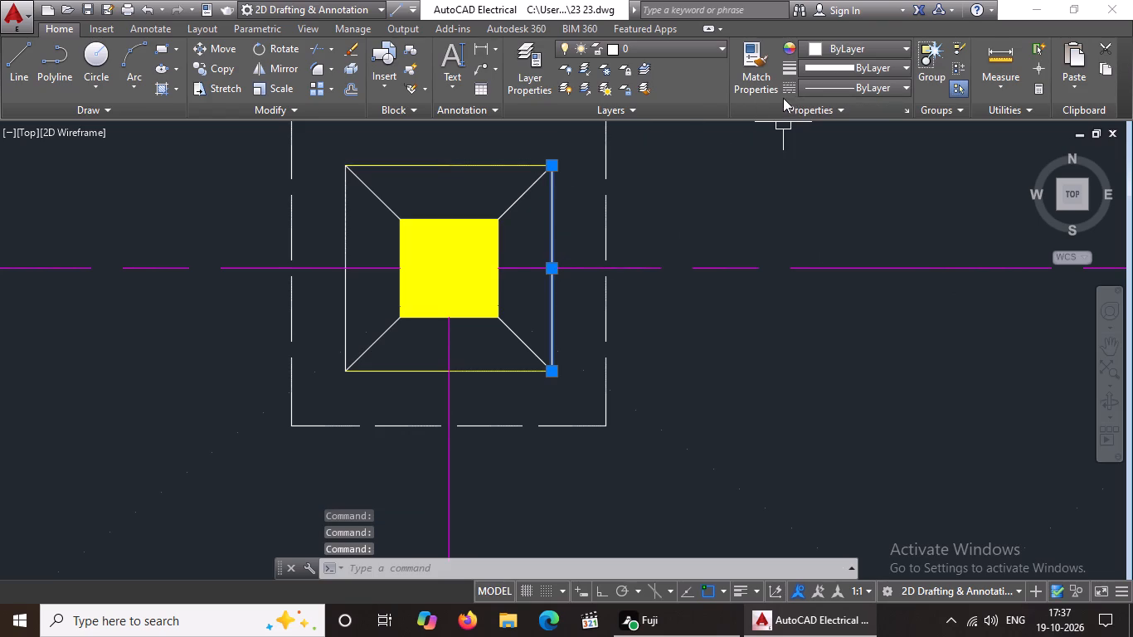
drag(849, 44, 849, 52)
click(823, 212)
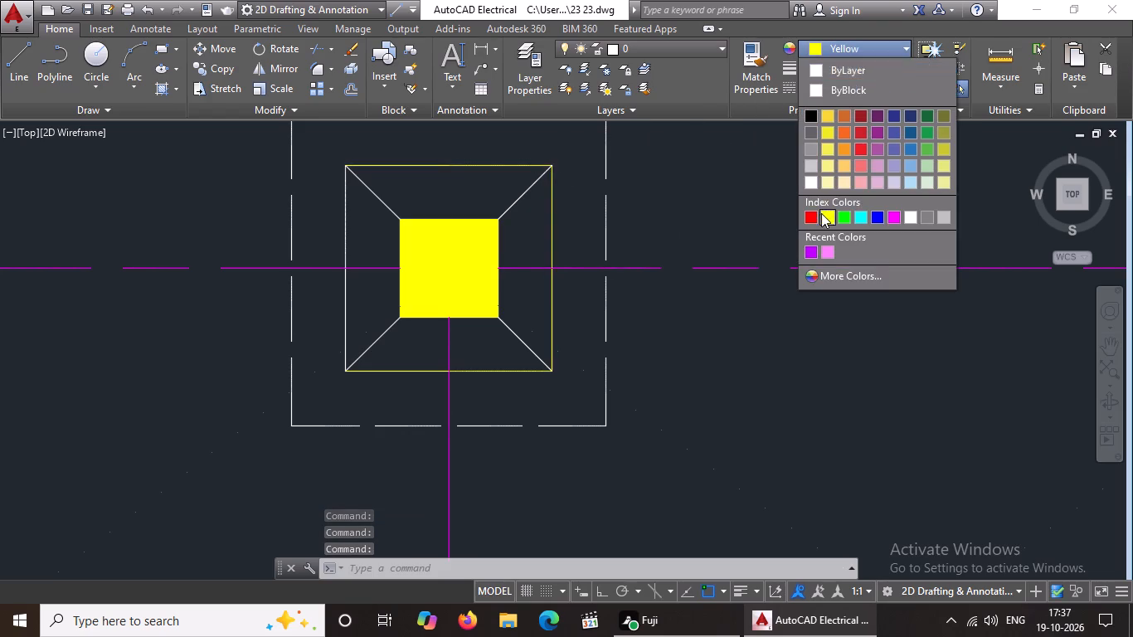
click(343, 246)
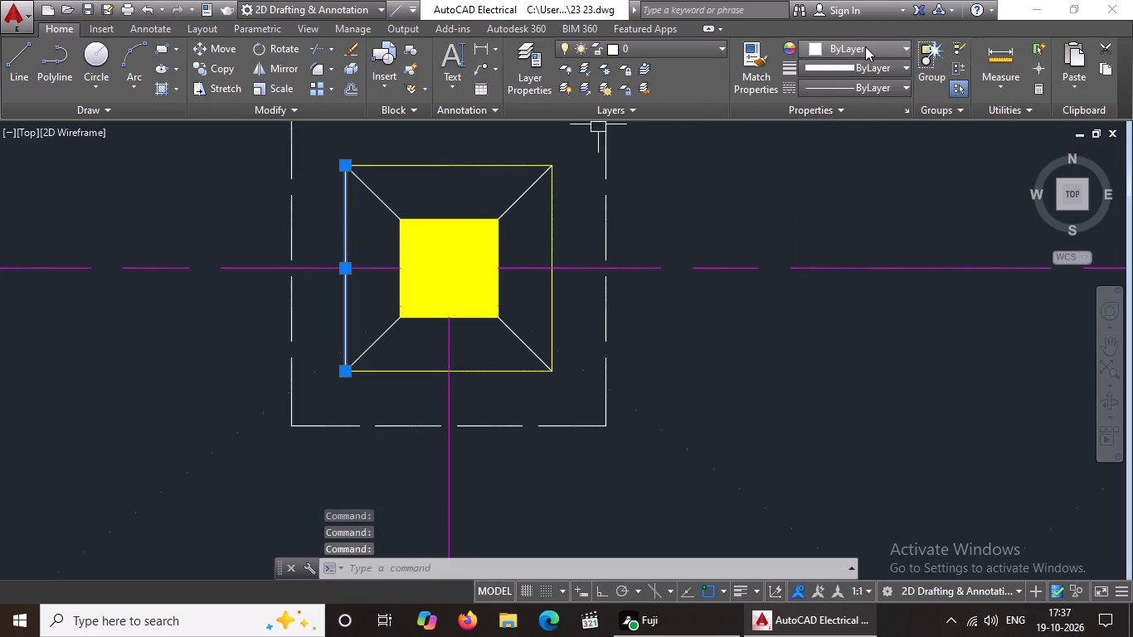
click(865, 47)
click(831, 212)
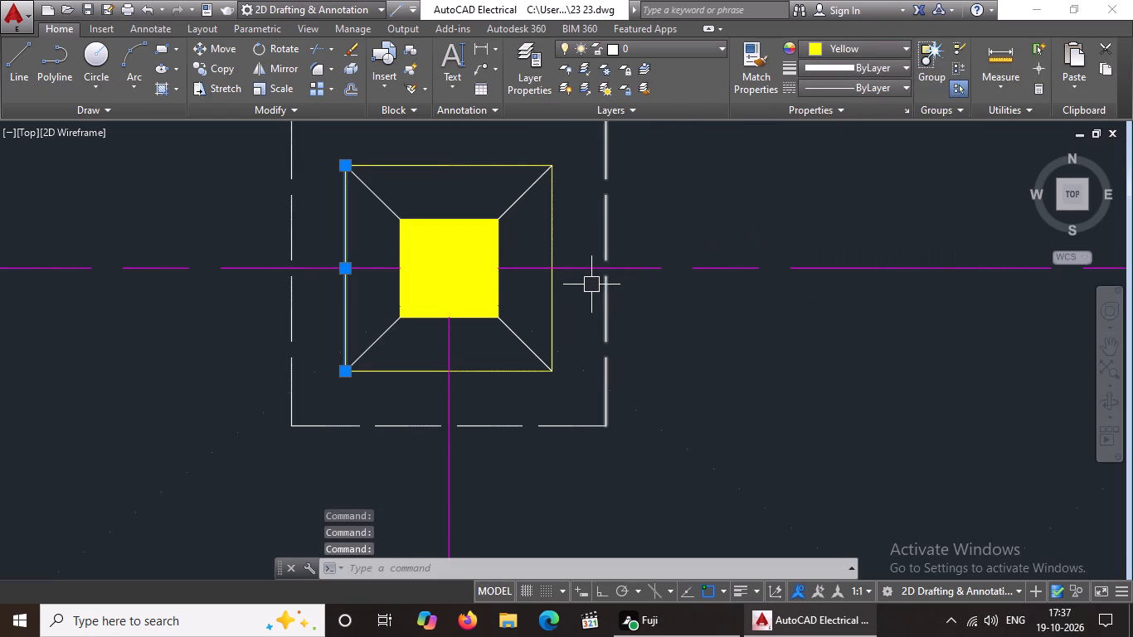
key(Escape)
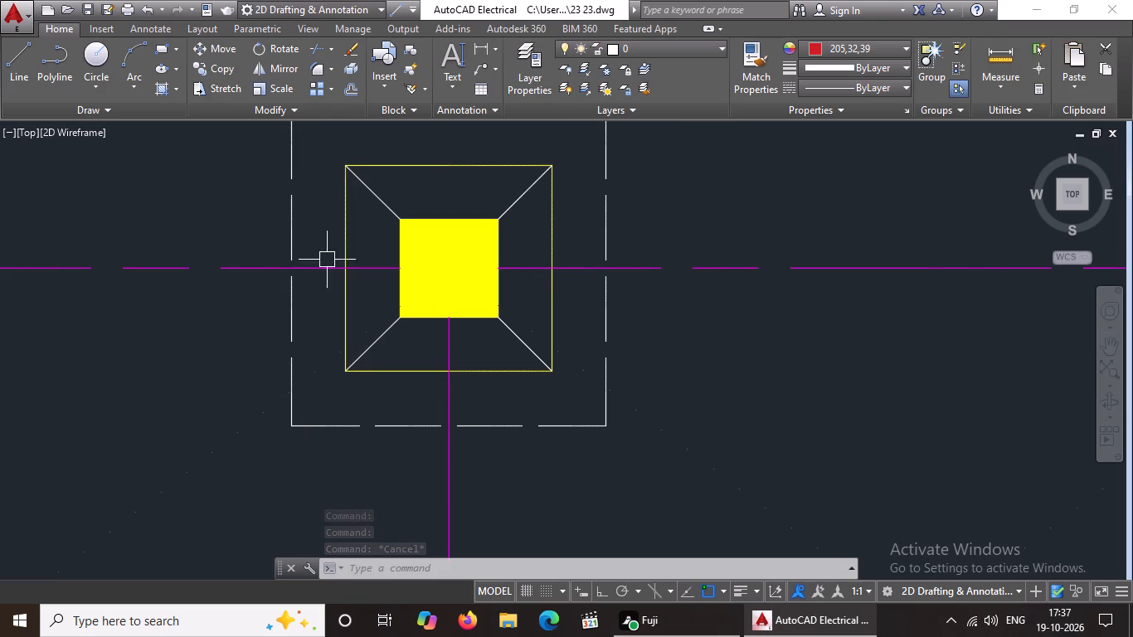
Colour the diagonal lines and column outline yellow, together with the inner square, at that same fifth footing.
click(323, 148)
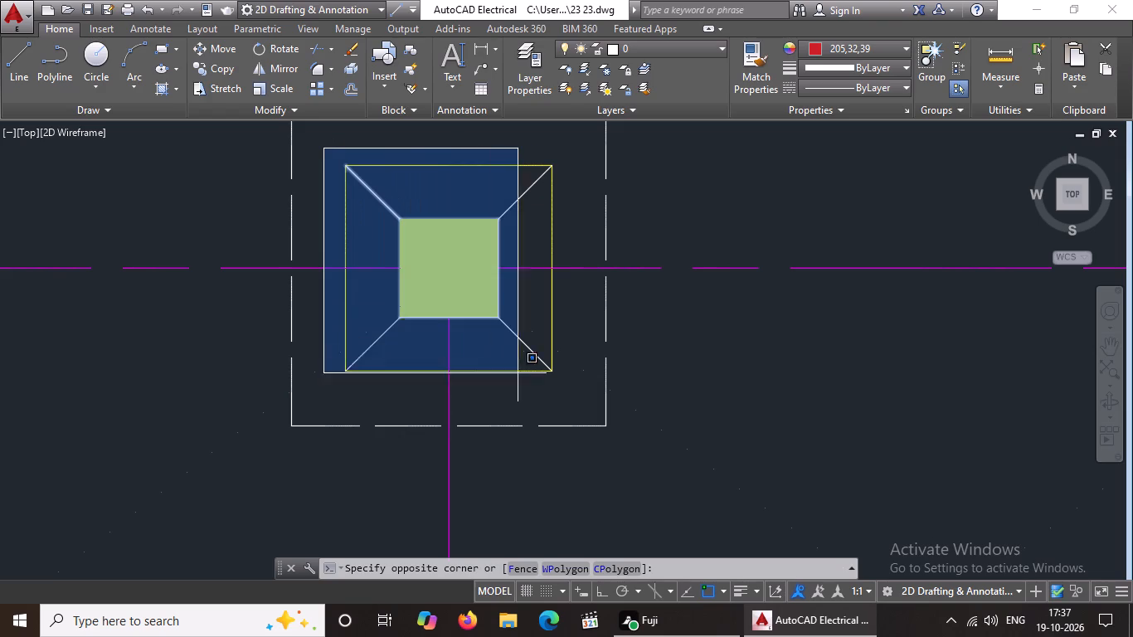
click(566, 382)
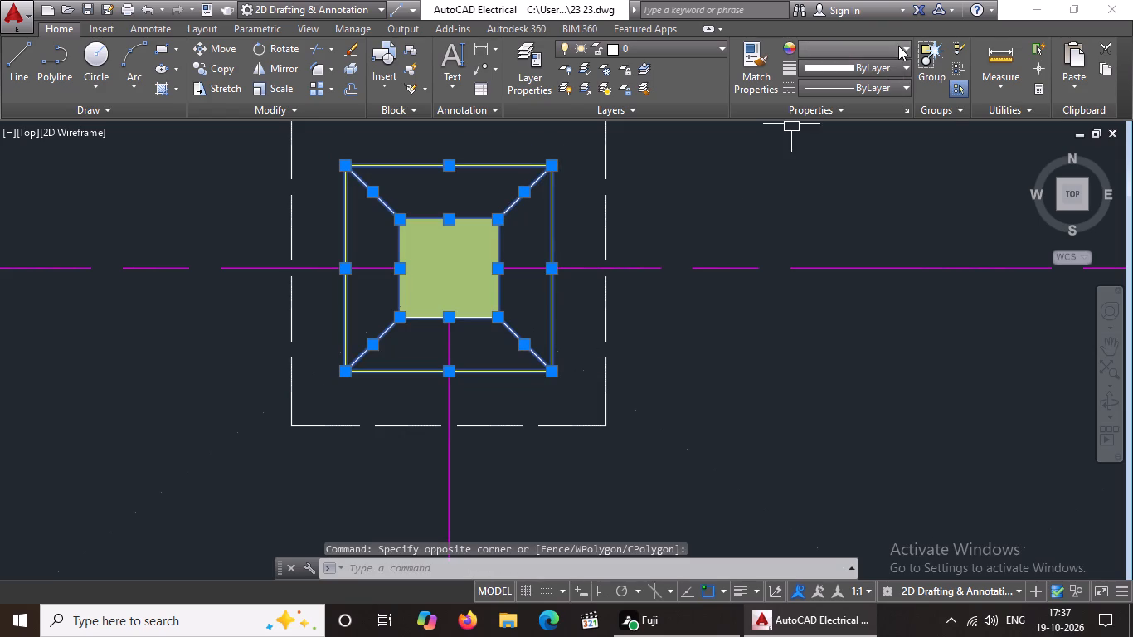
click(898, 44)
click(829, 212)
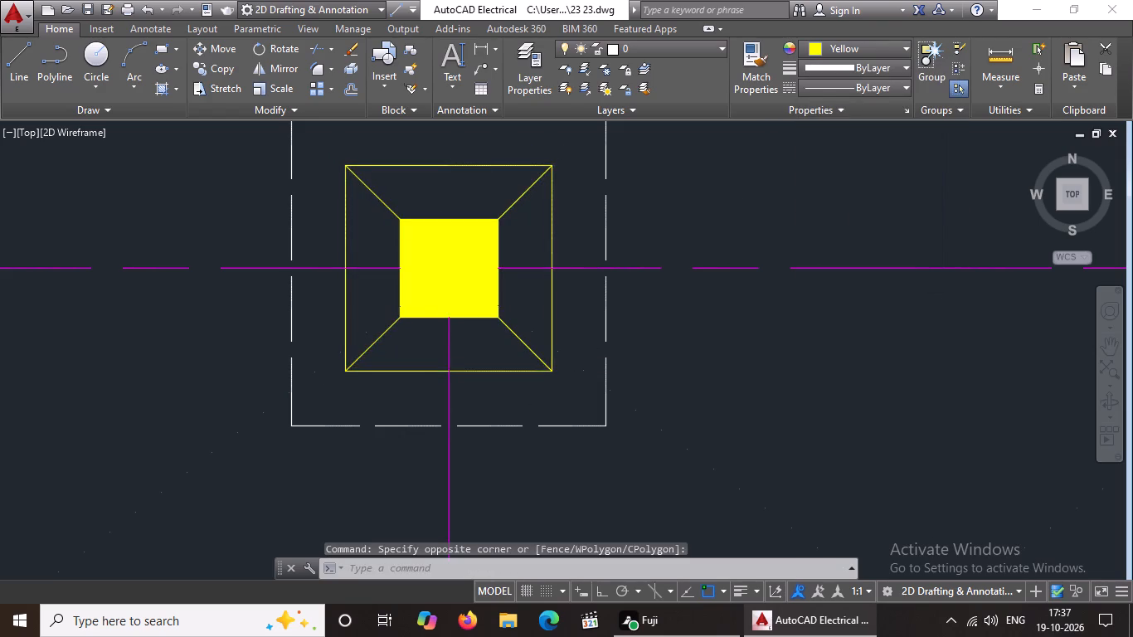
key(Escape)
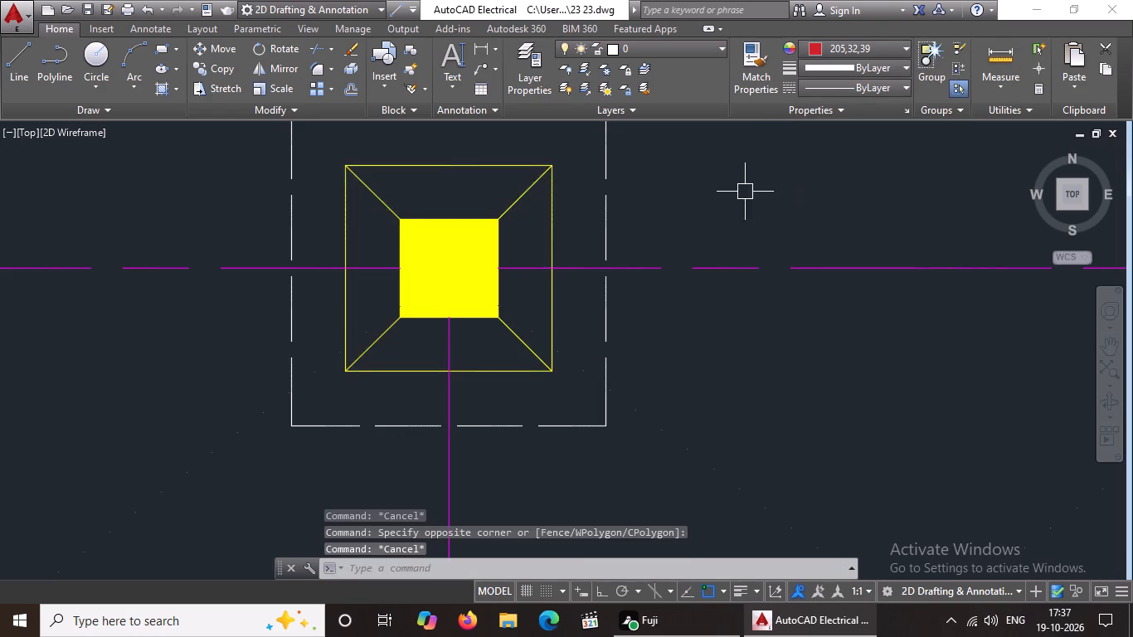
Colour all four sides of the inner square yellow at the westernmost footing in the north row.
scroll(746, 191, down, 5)
scroll(407, 187, up, 4)
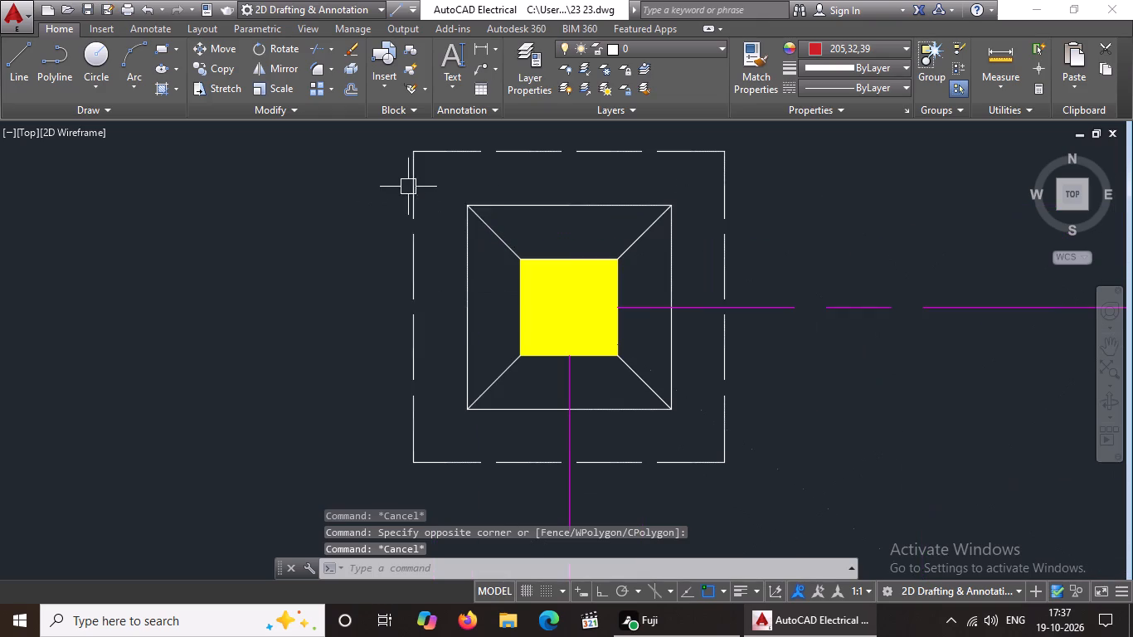
click(559, 206)
click(868, 50)
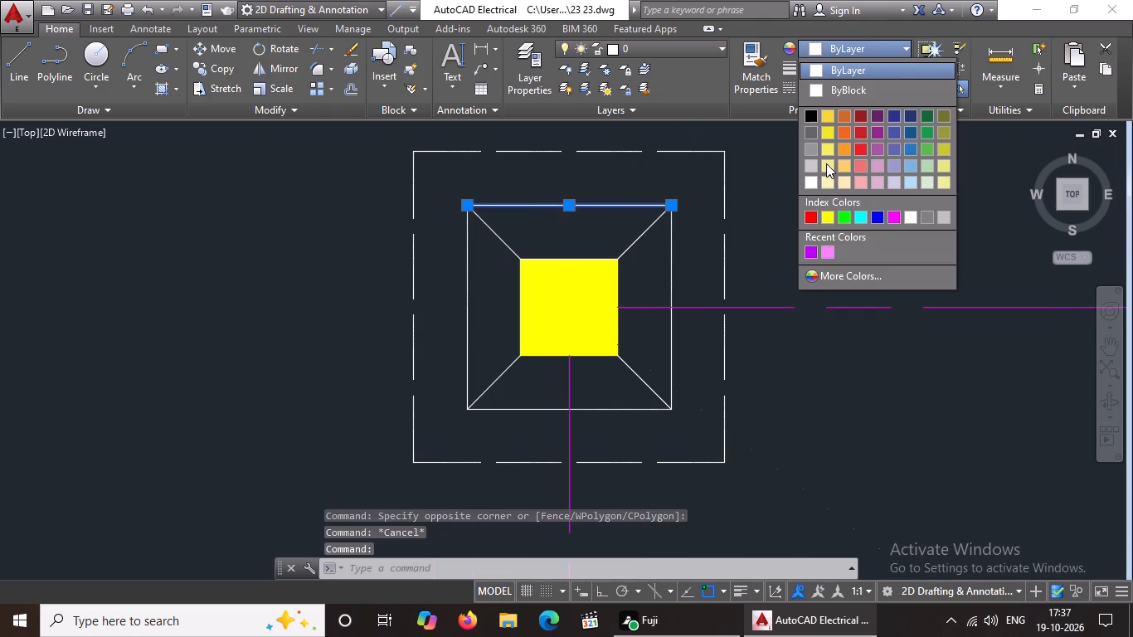
click(827, 213)
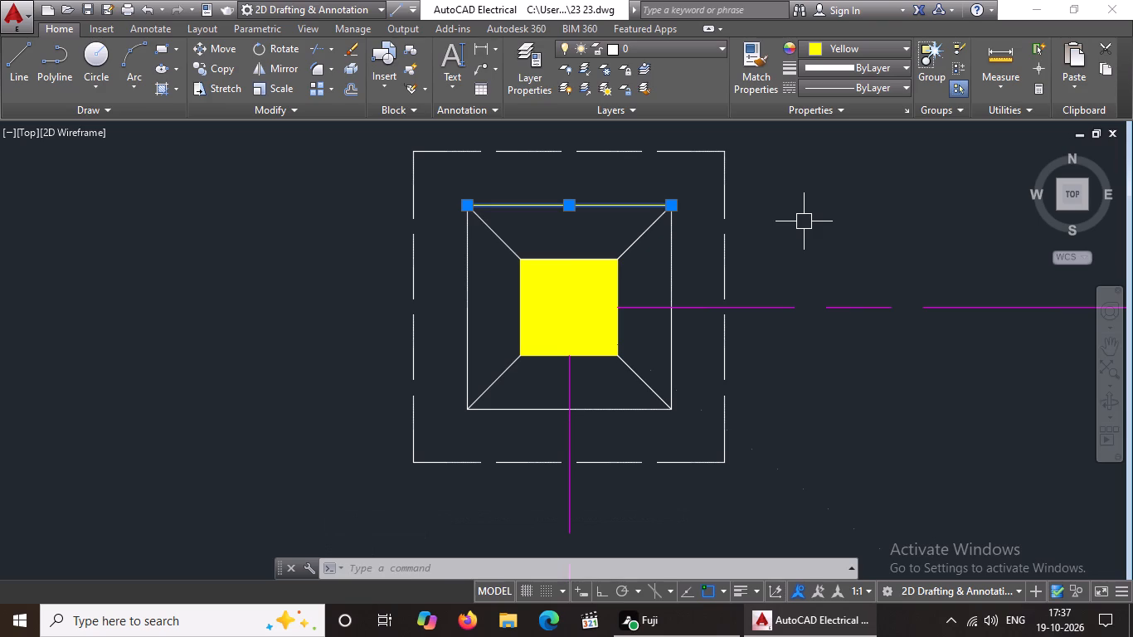
click(670, 277)
click(847, 46)
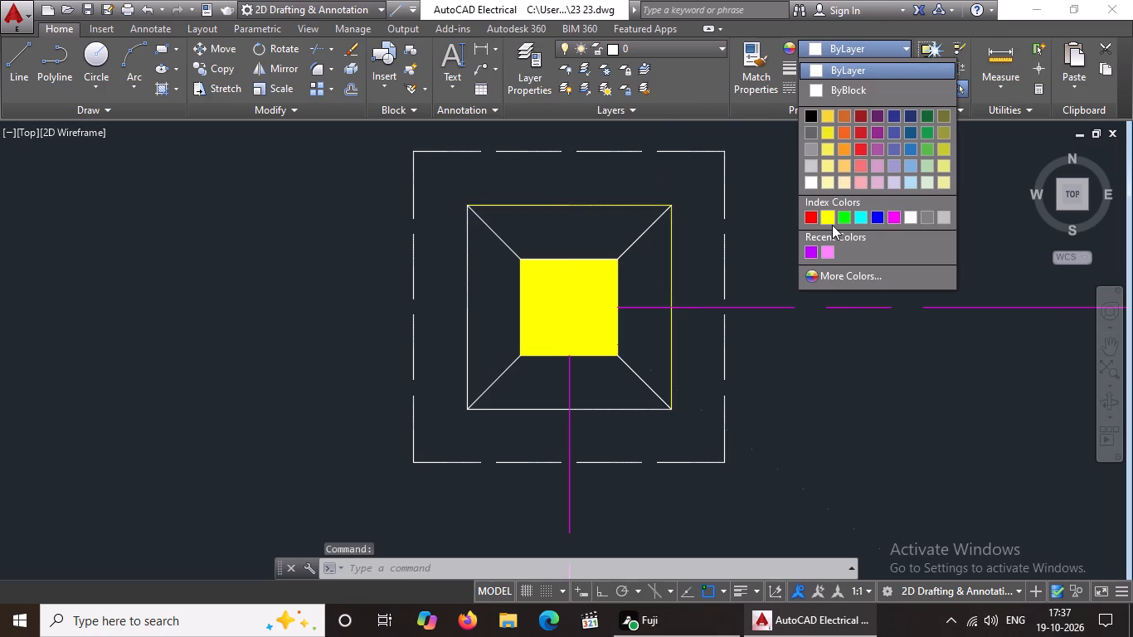
click(830, 220)
click(614, 413)
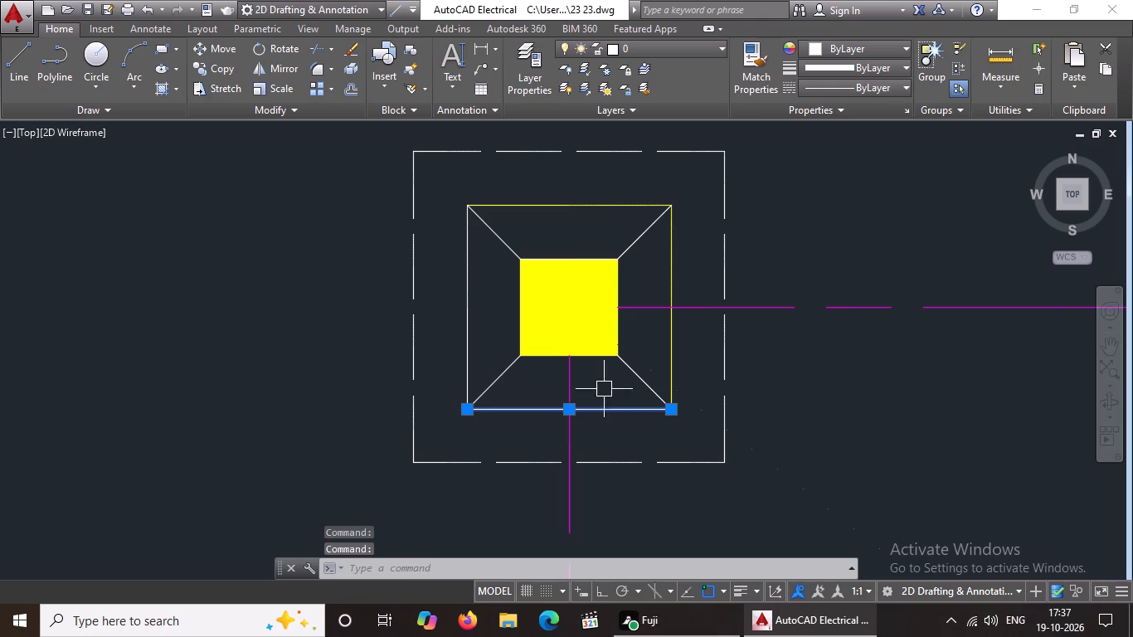
click(878, 45)
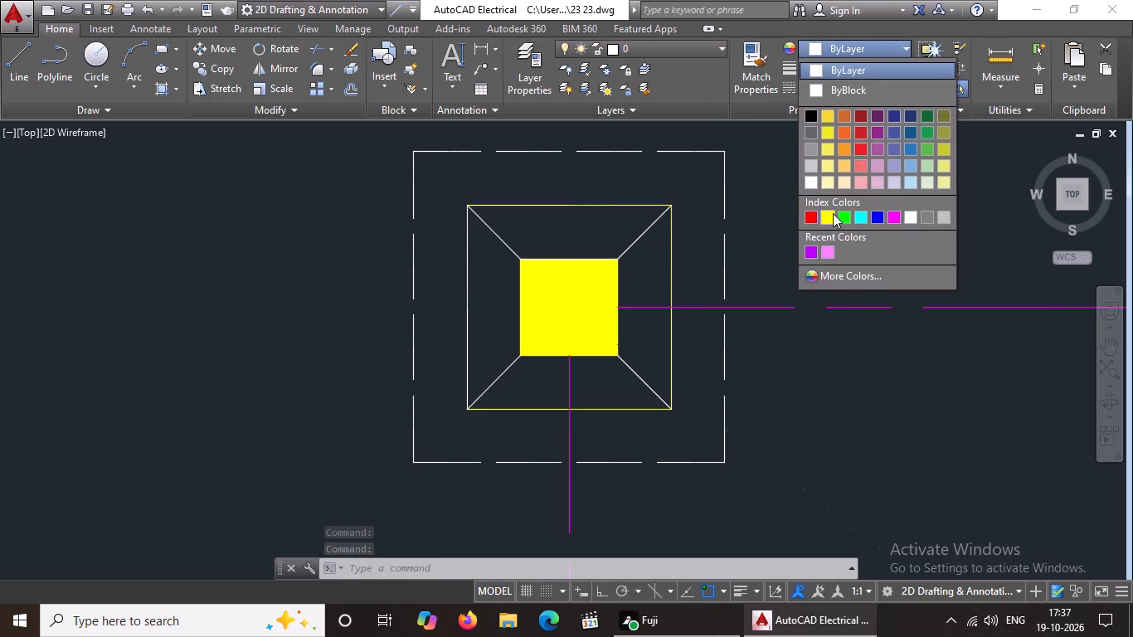
click(833, 213)
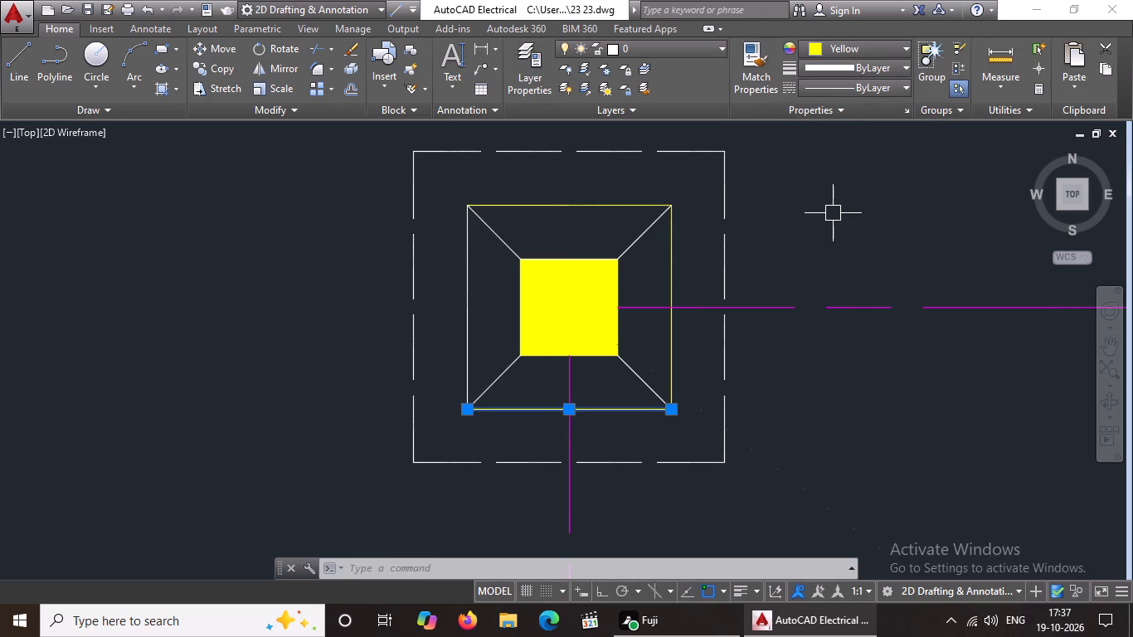
click(461, 294)
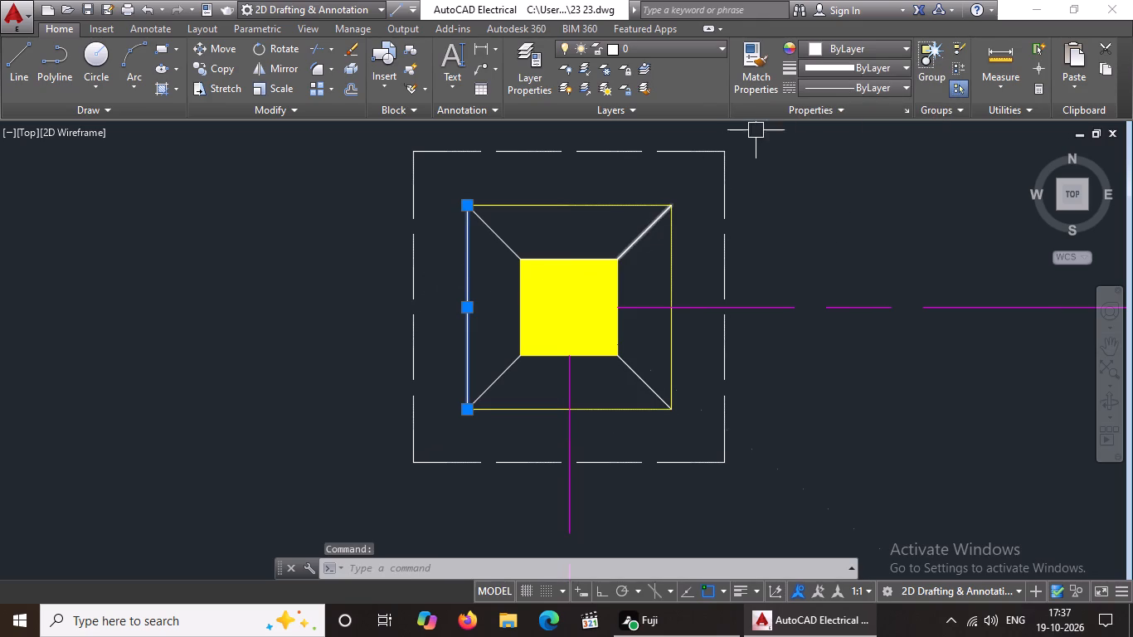
click(825, 46)
click(821, 215)
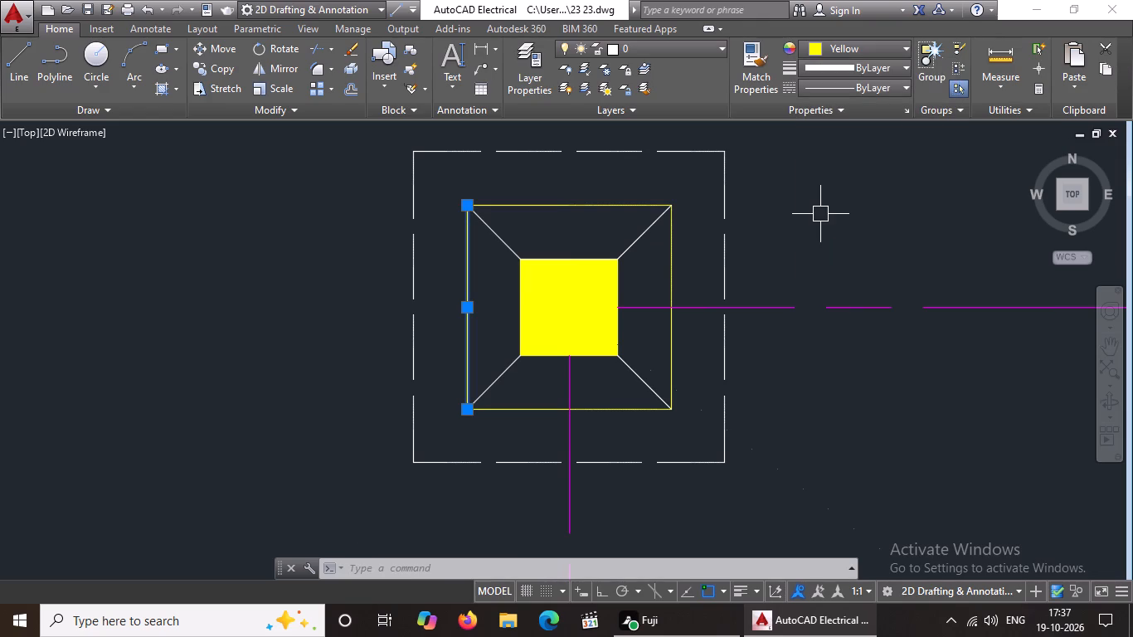
scroll(820, 214, down, 2)
middle_drag(834, 261, 726, 323)
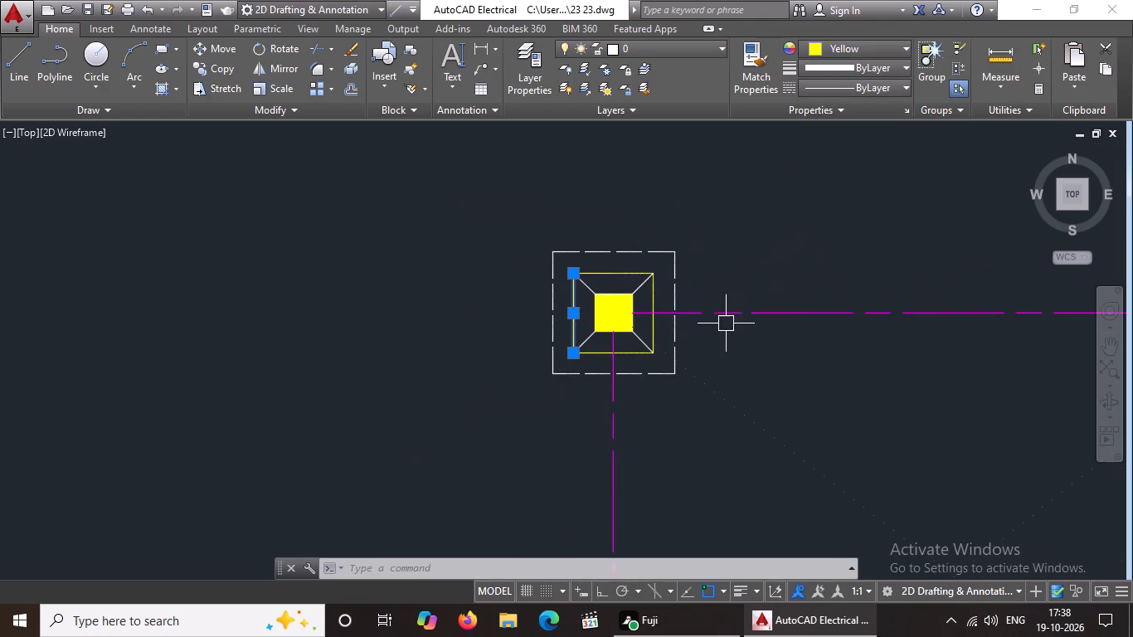
key(Escape)
Colour the diagonal lines and column outline yellow, together with the inner square, at that same northwest corner footing.
scroll(593, 284, up, 3)
click(470, 207)
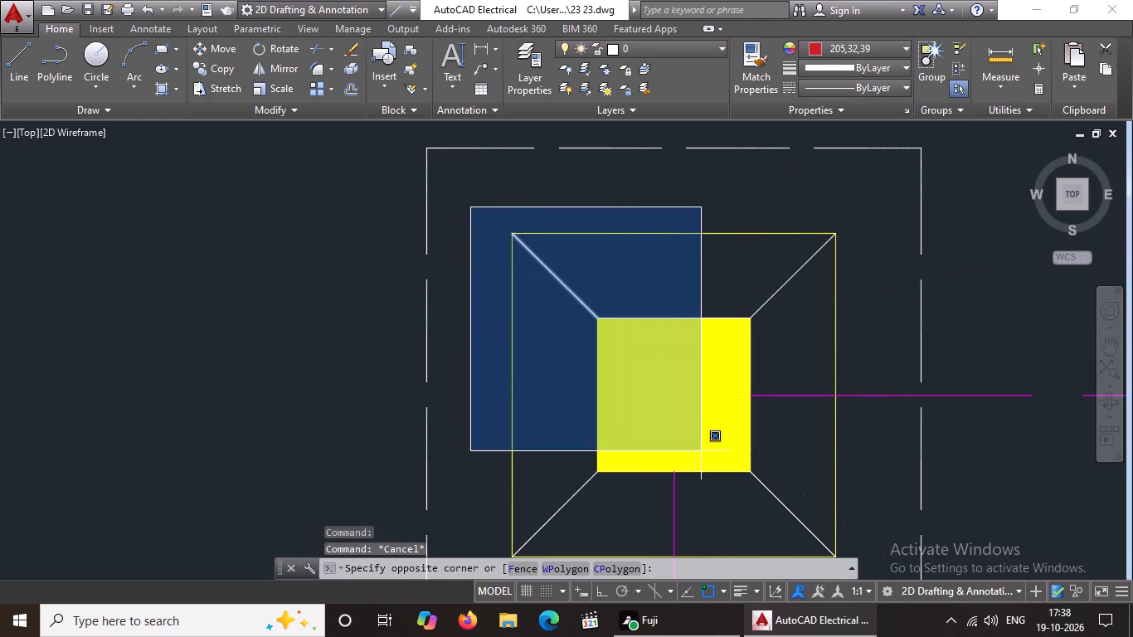
scroll(790, 471, down, 4)
scroll(800, 489, up, 4)
click(786, 484)
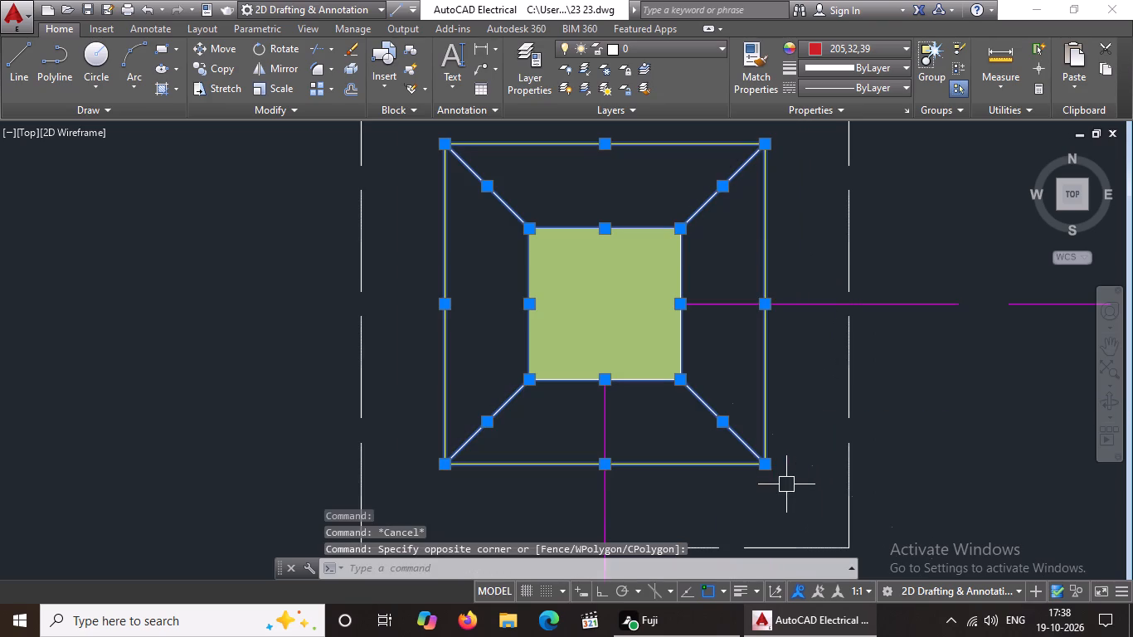
click(861, 48)
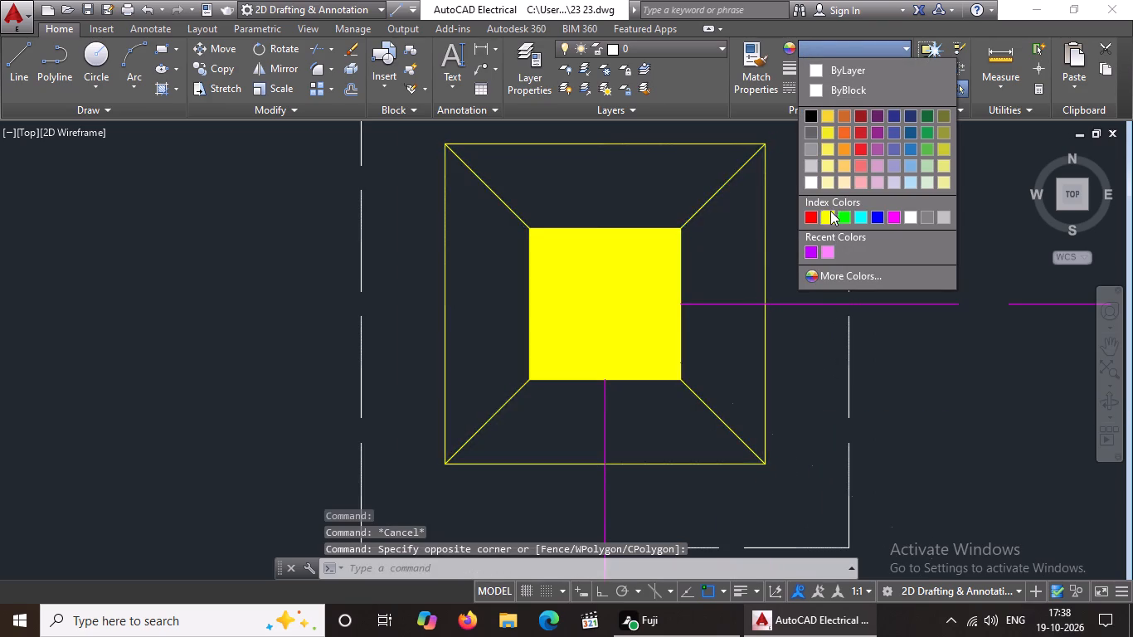
drag(830, 211, 830, 221)
key(Escape)
scroll(908, 450, down, 3)
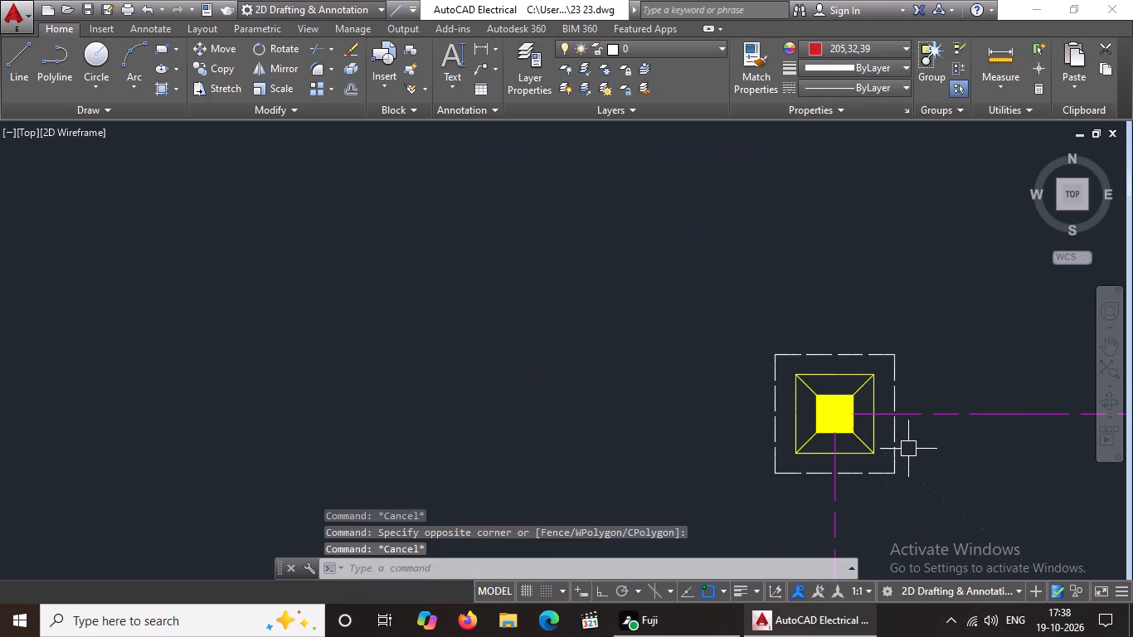
Colour all four sides of the inner square yellow at the west column line's second footing from the north.
middle_drag(908, 448, 643, 446)
scroll(643, 405, down, 3)
middle_drag(767, 453, 742, 432)
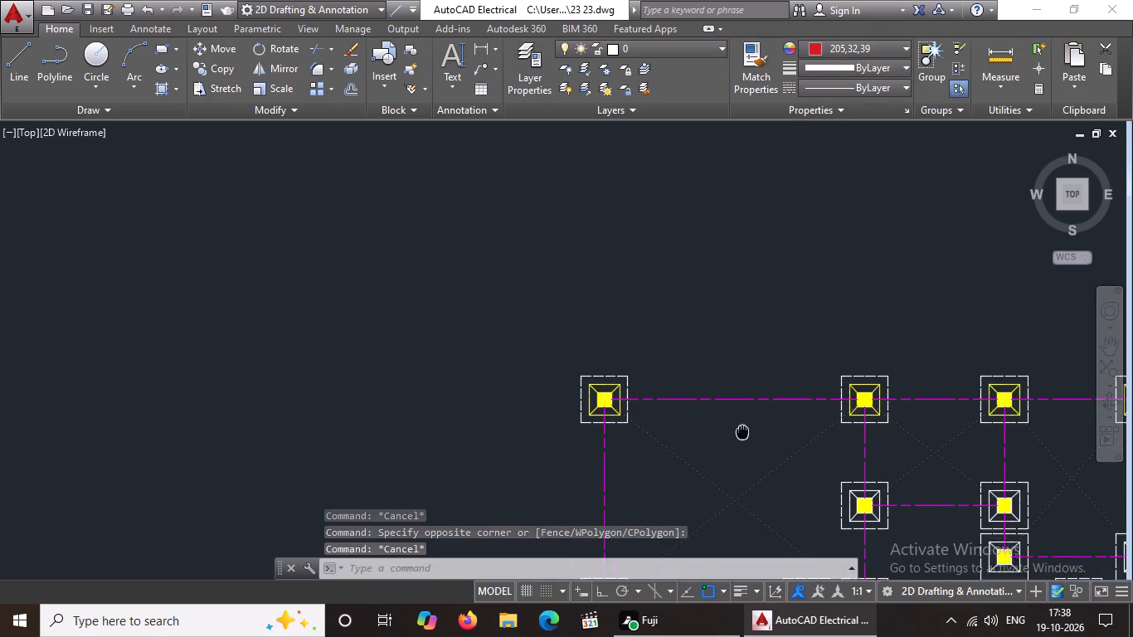
middle_drag(742, 432, 598, 340)
scroll(698, 396, up, 1)
scroll(596, 340, down, 3)
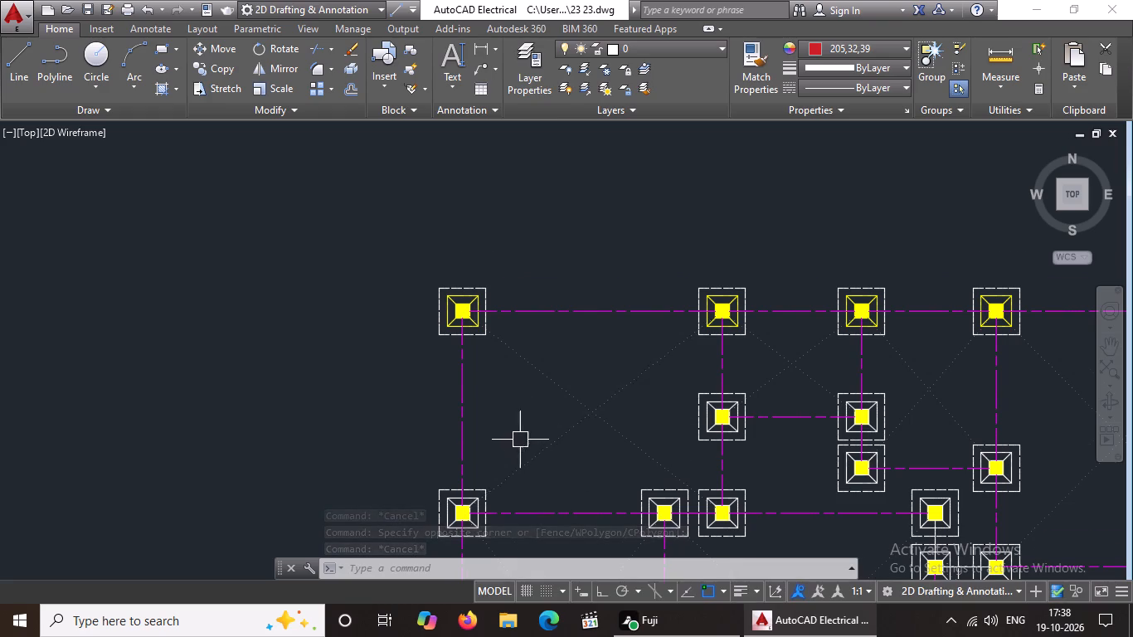
middle_drag(525, 388, 555, 207)
scroll(547, 316, up, 2)
scroll(358, 321, up, 2)
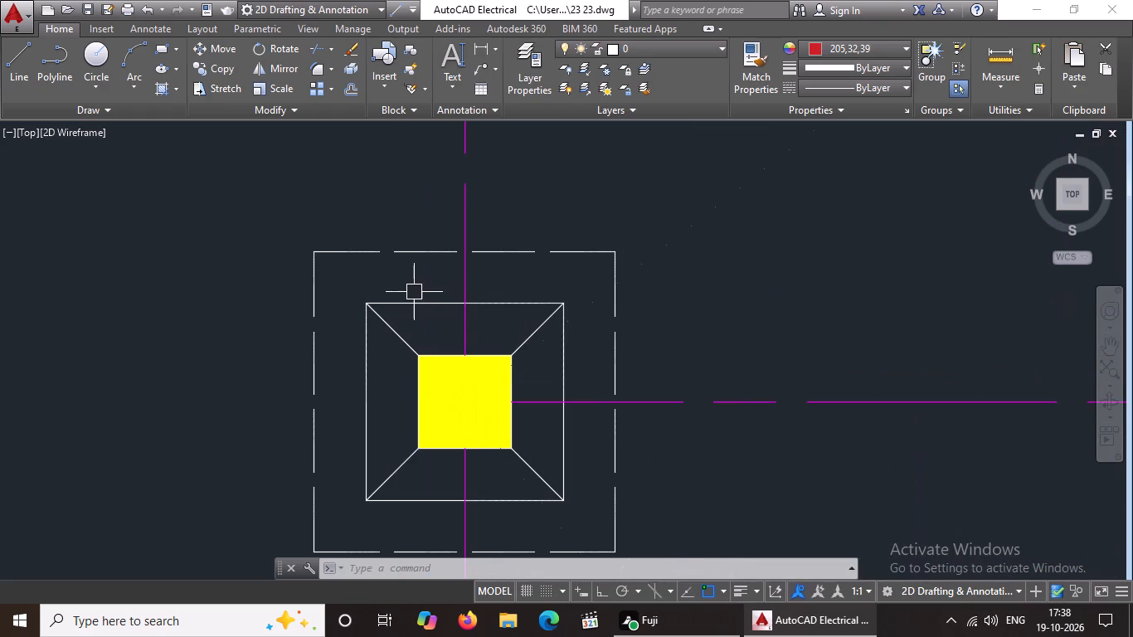
click(417, 299)
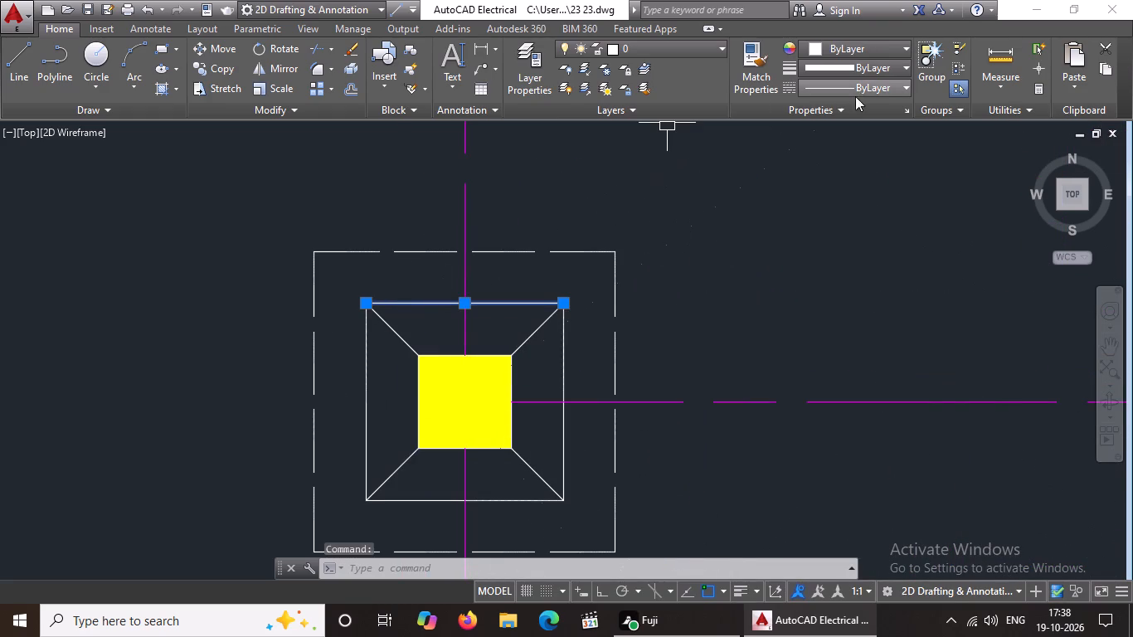
click(864, 42)
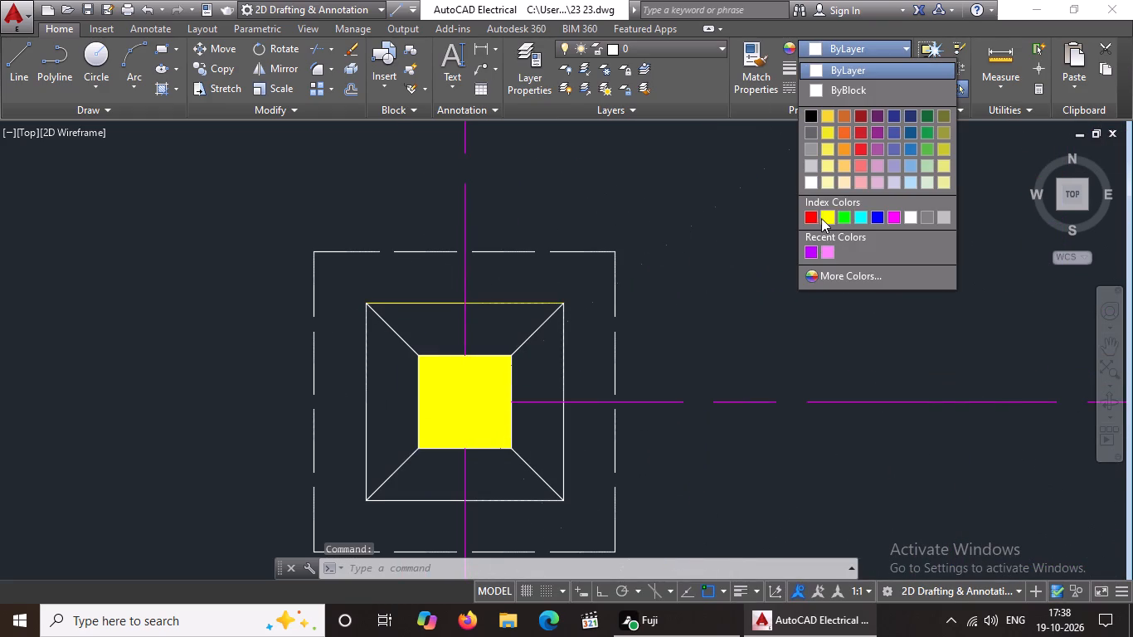
click(827, 216)
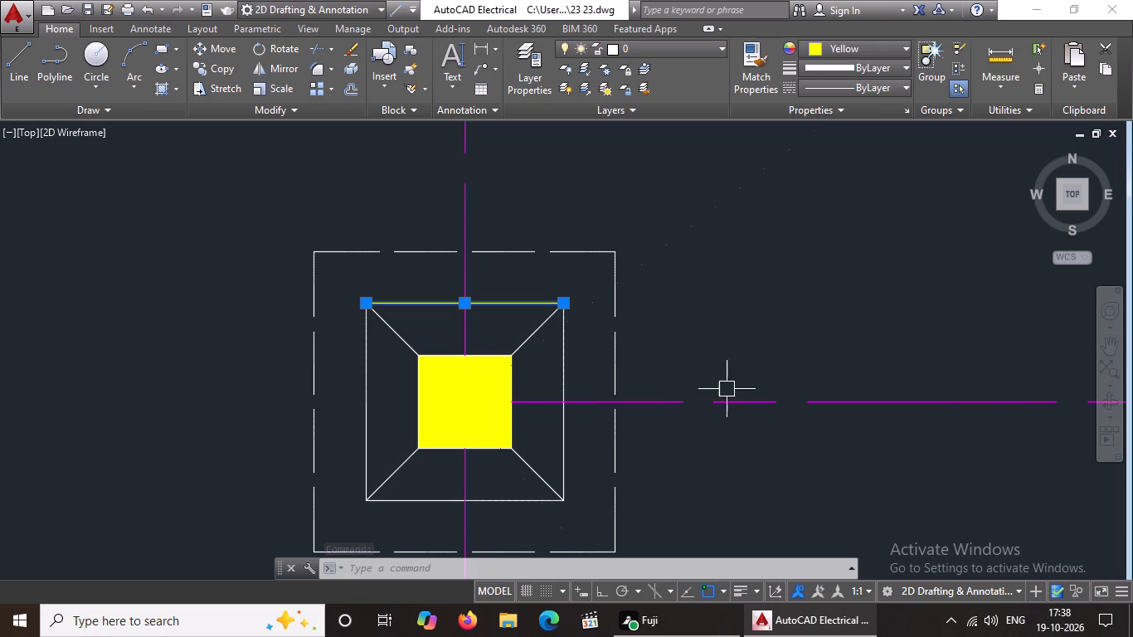
click(508, 500)
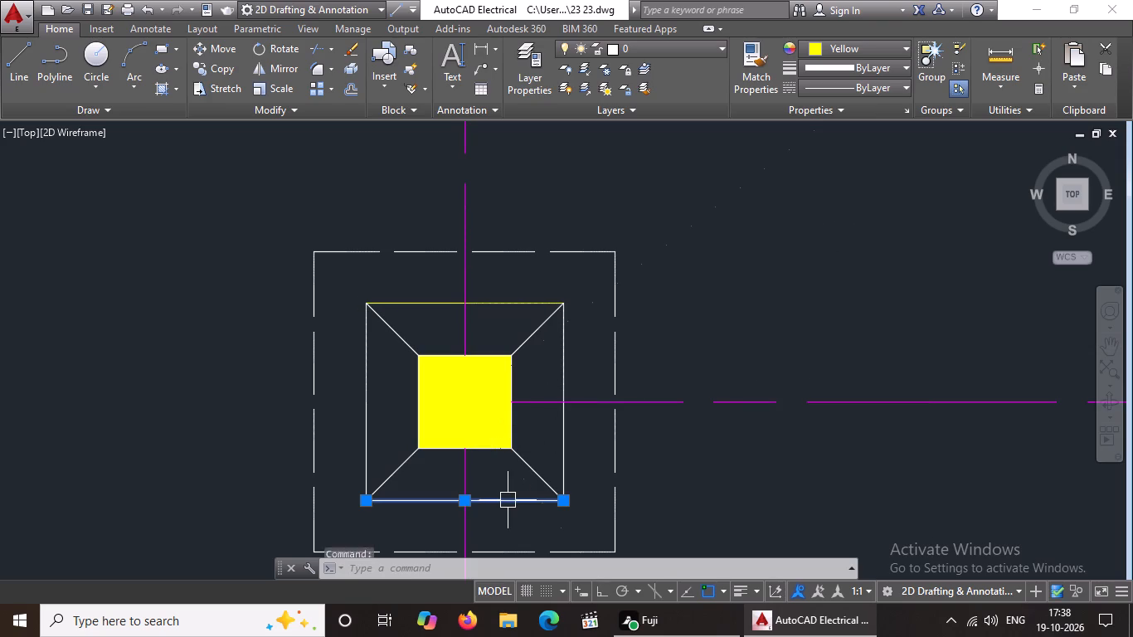
click(872, 43)
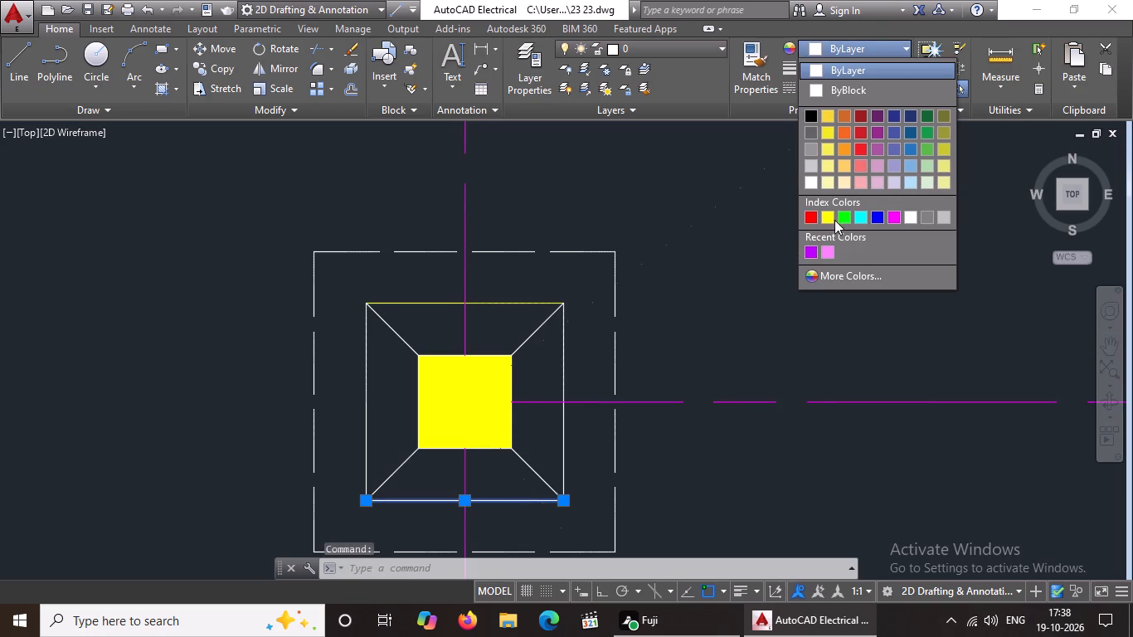
click(829, 216)
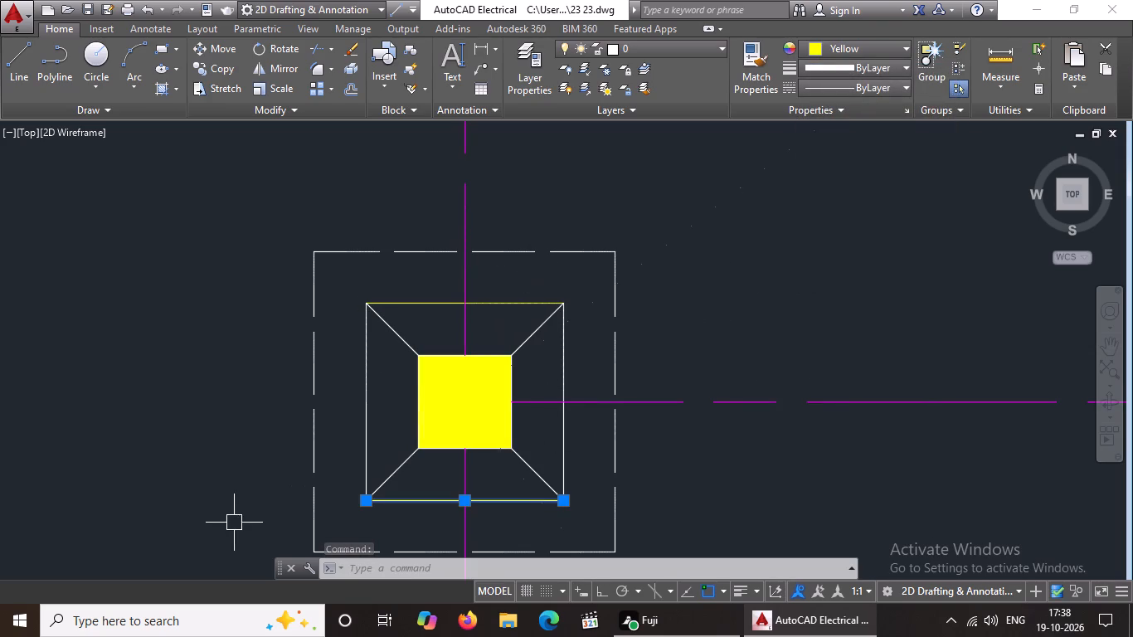
click(364, 409)
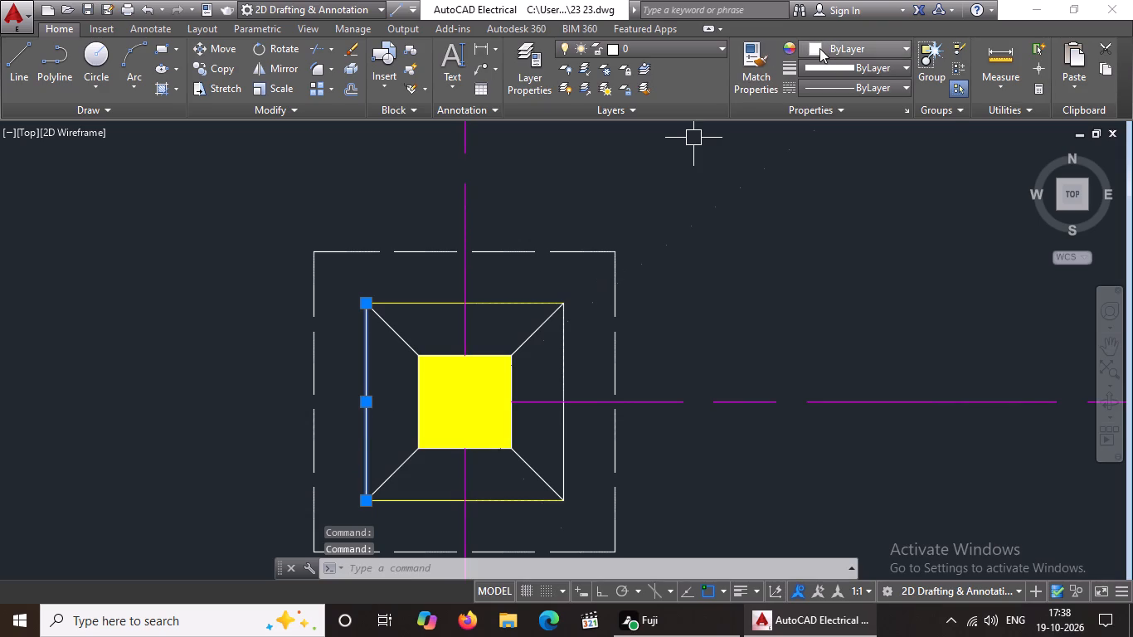
click(829, 50)
click(830, 216)
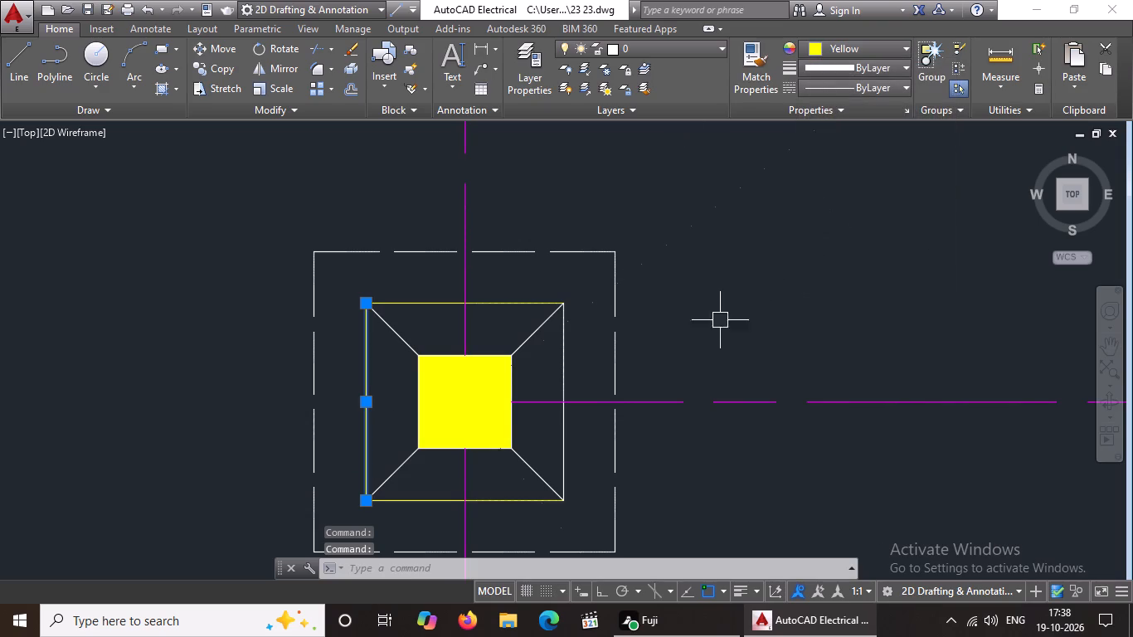
click(564, 363)
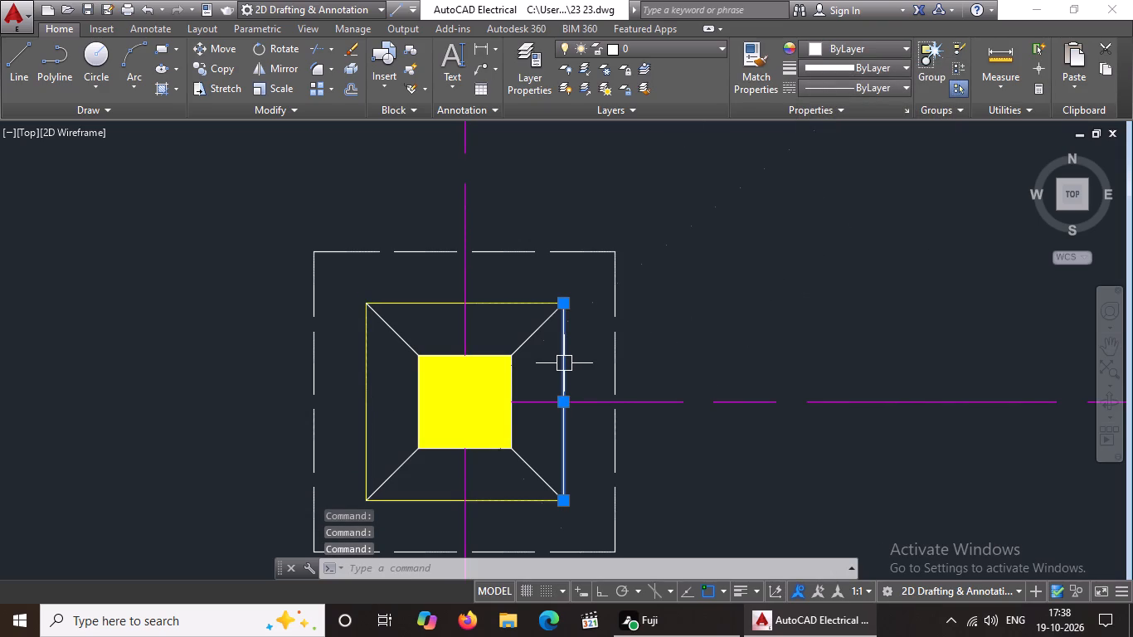
click(843, 55)
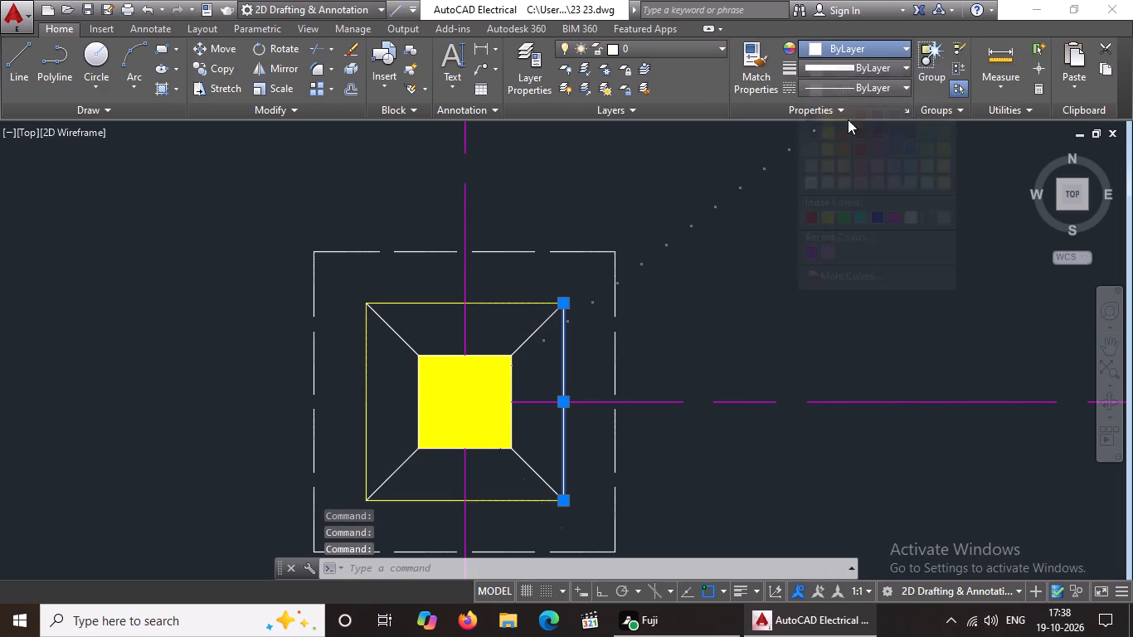
click(828, 221)
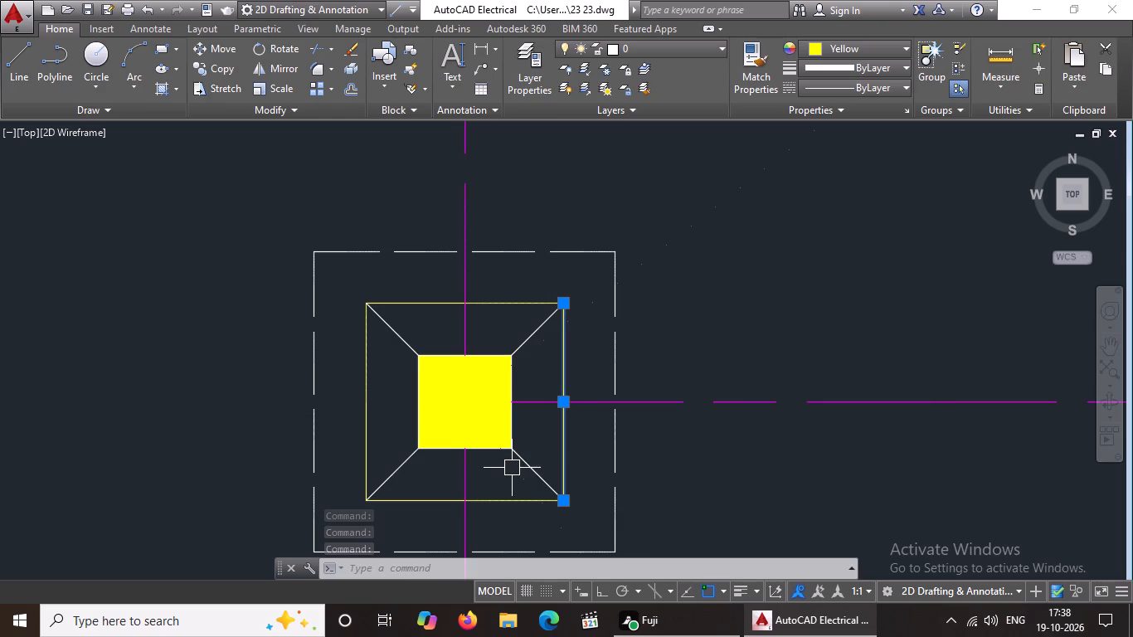
key(Escape)
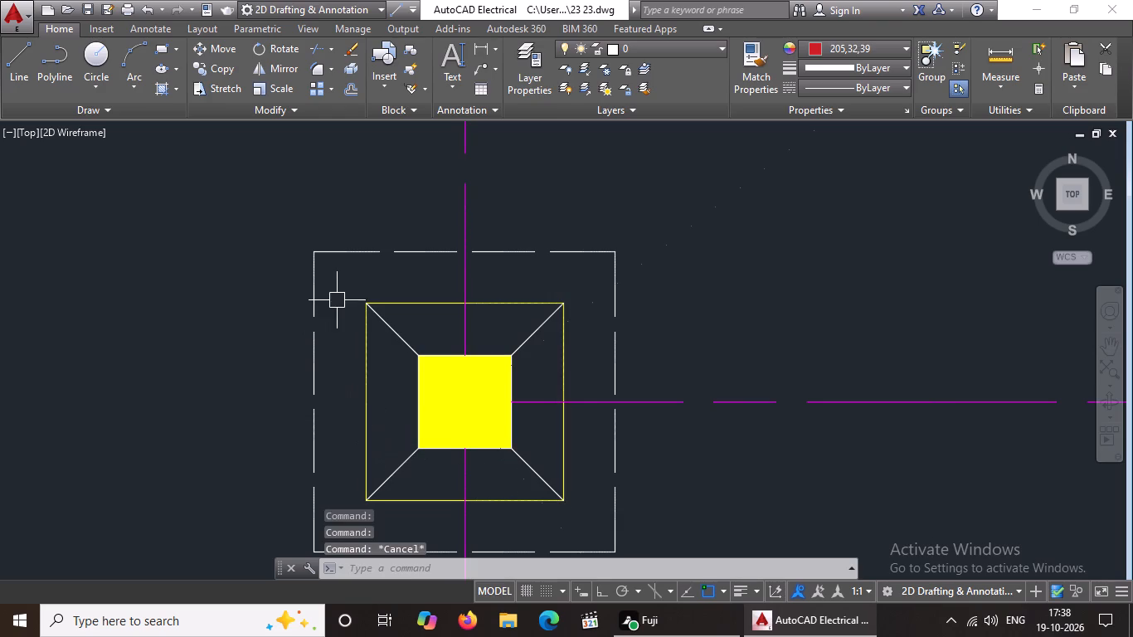
Colour the diagonal lines and column outline yellow, together with the inner square, at that same second footing on the west line.
click(343, 284)
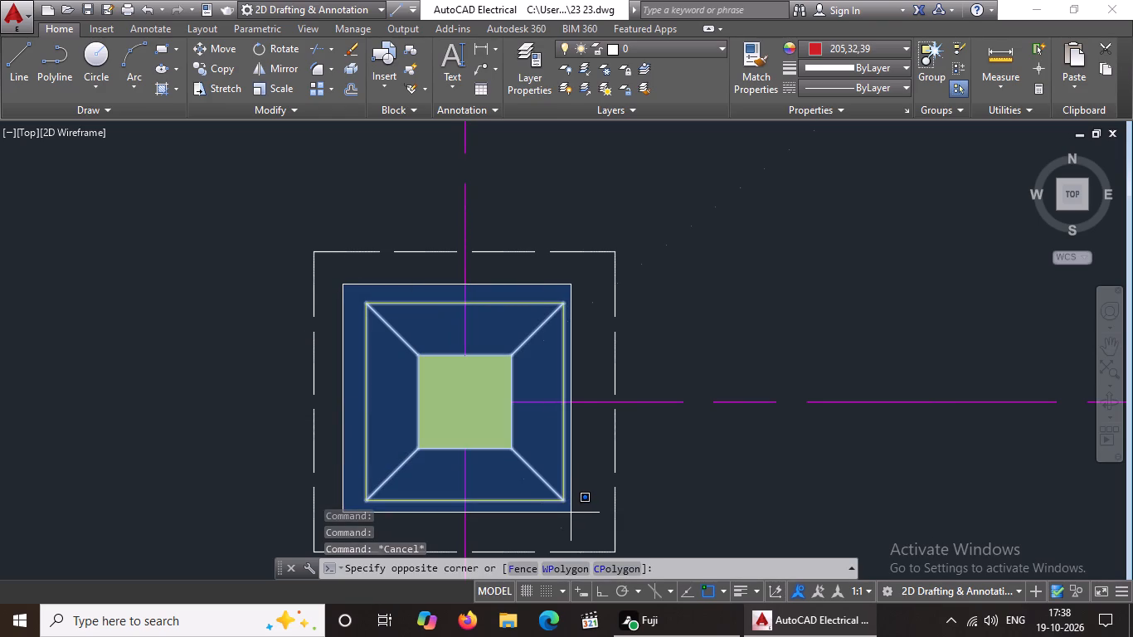
click(568, 523)
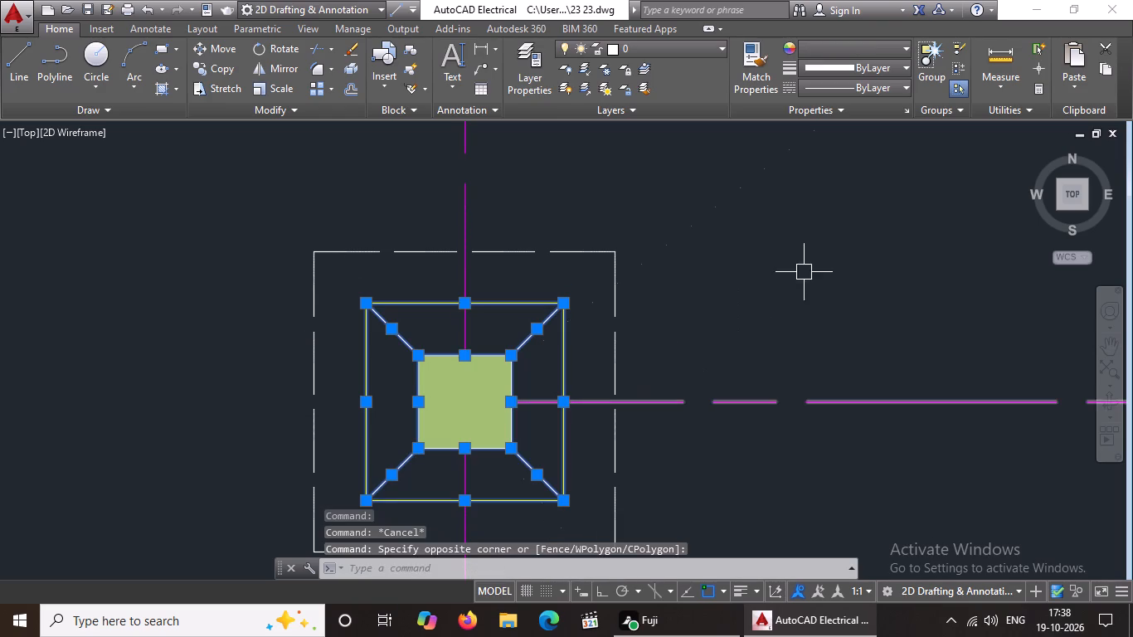
click(857, 48)
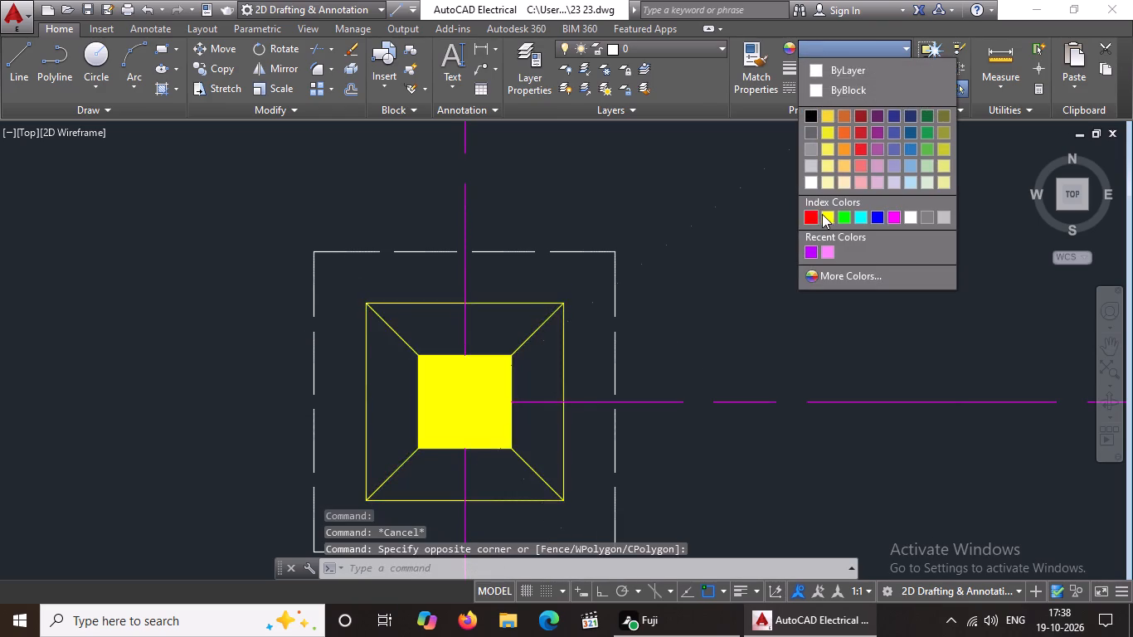
click(823, 213)
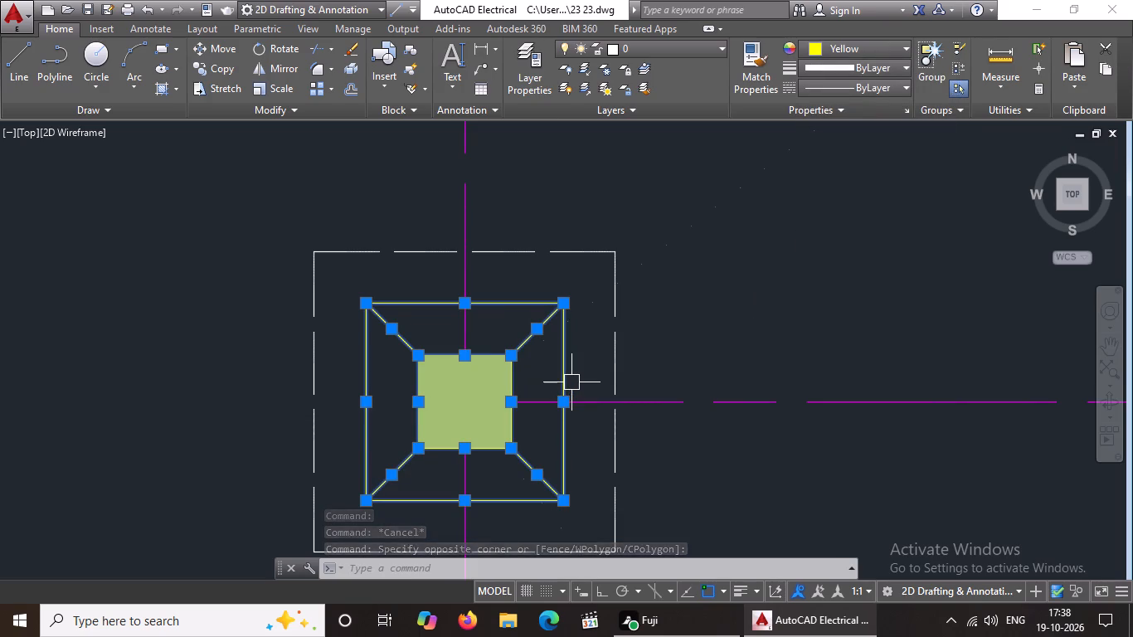
key(Escape)
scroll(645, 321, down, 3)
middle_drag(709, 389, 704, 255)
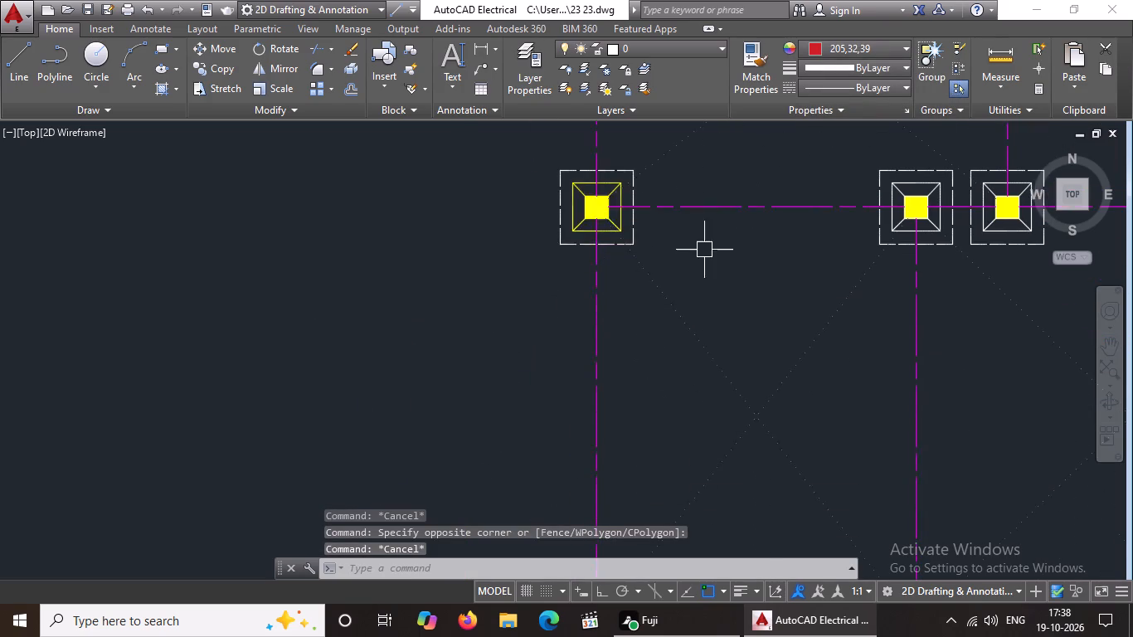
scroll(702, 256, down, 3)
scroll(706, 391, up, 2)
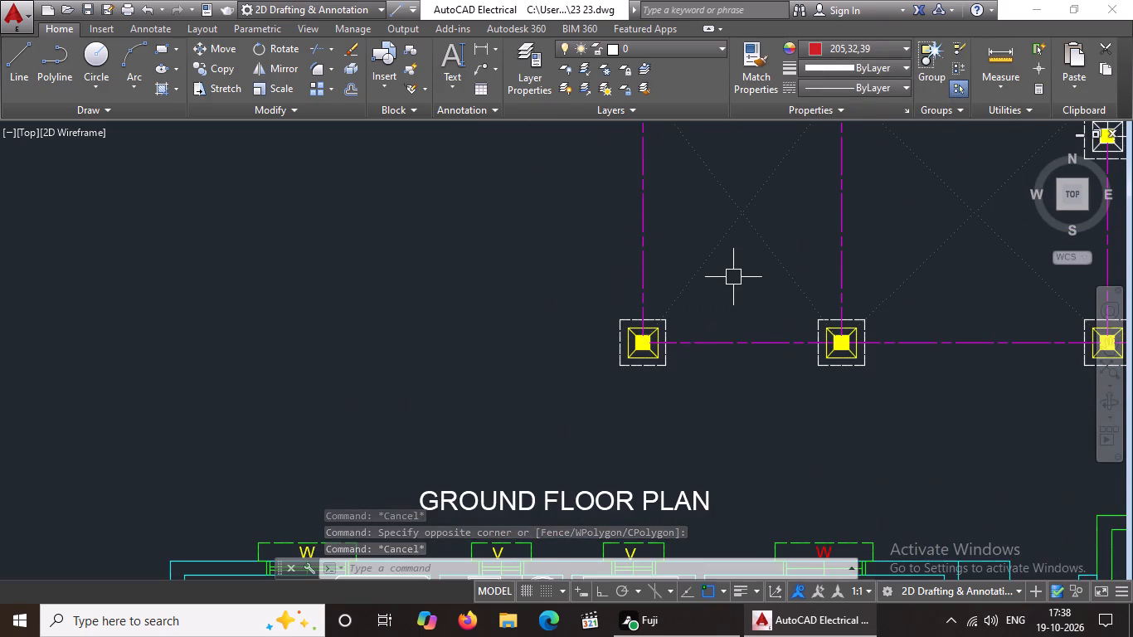
Colour all four sides of the inner square yellow at the second footing from the west in the middle row.
middle_drag(732, 289, 546, 445)
scroll(642, 226, up, 3)
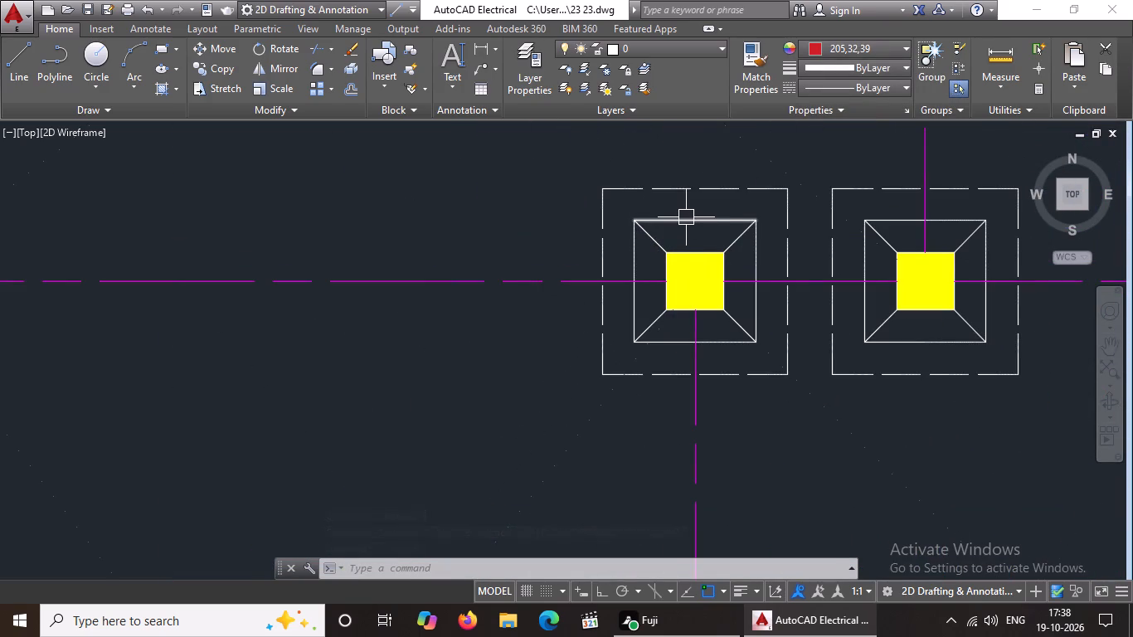
click(686, 217)
click(831, 46)
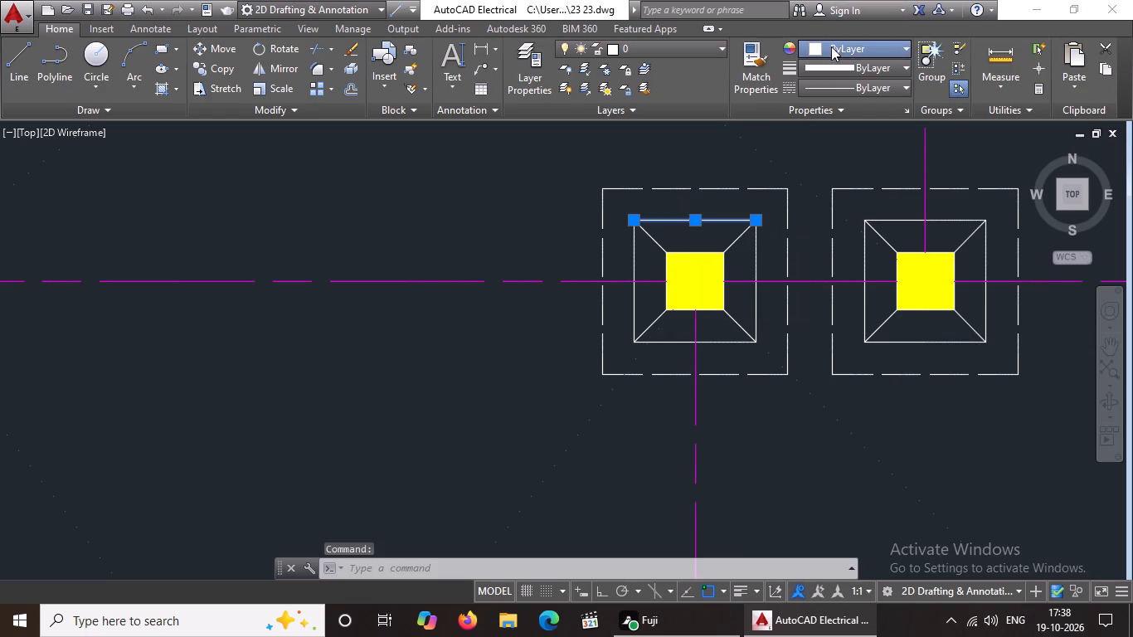
click(823, 210)
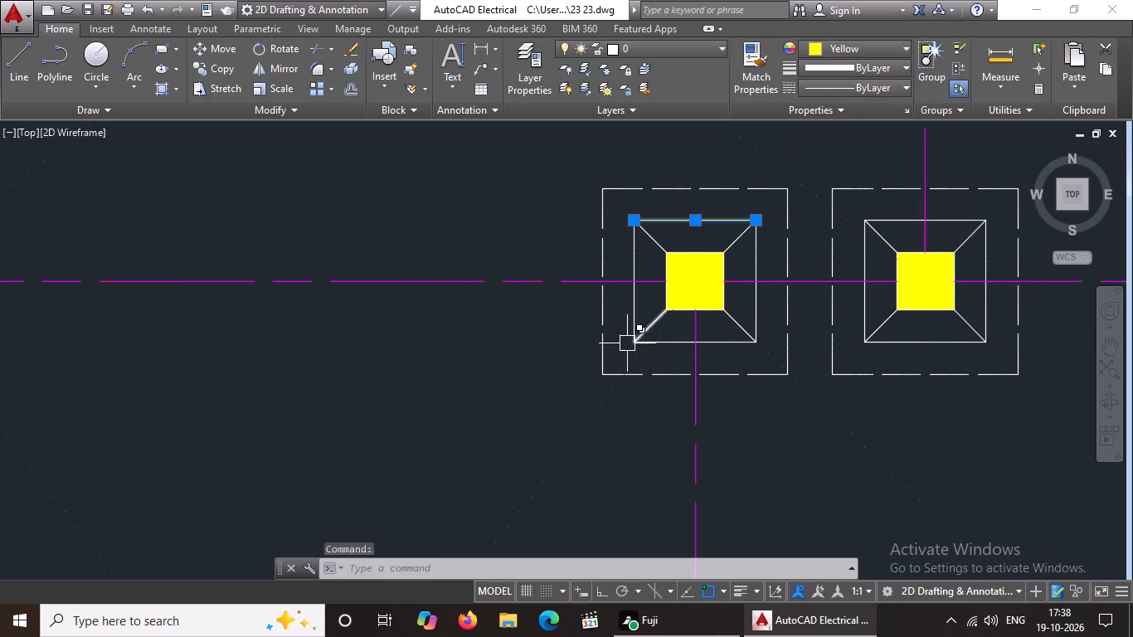
click(633, 256)
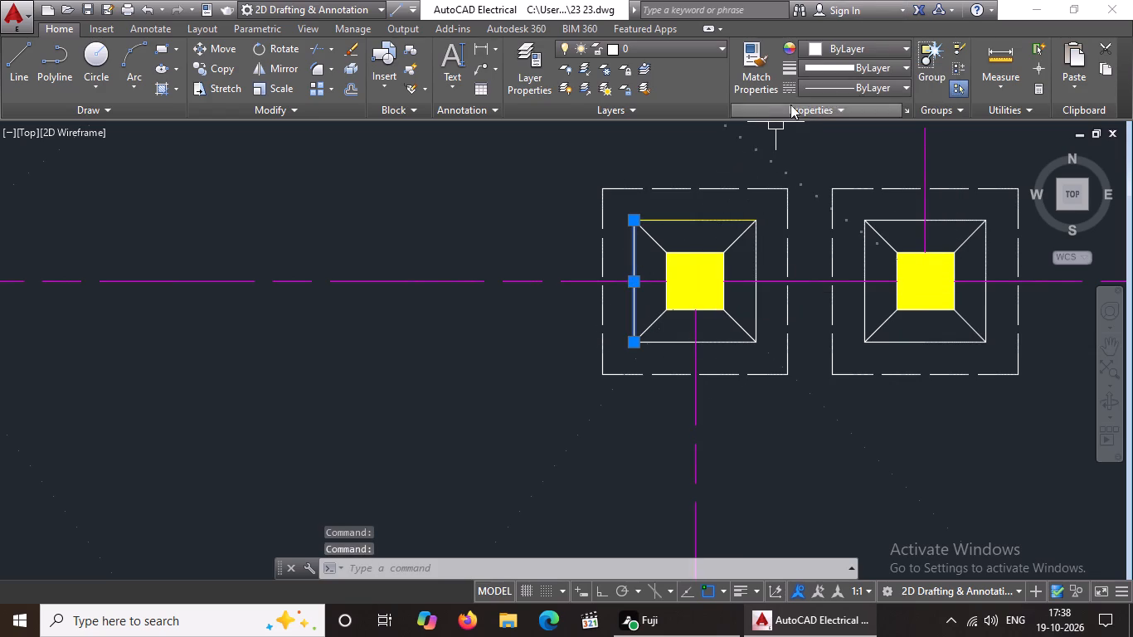
click(868, 48)
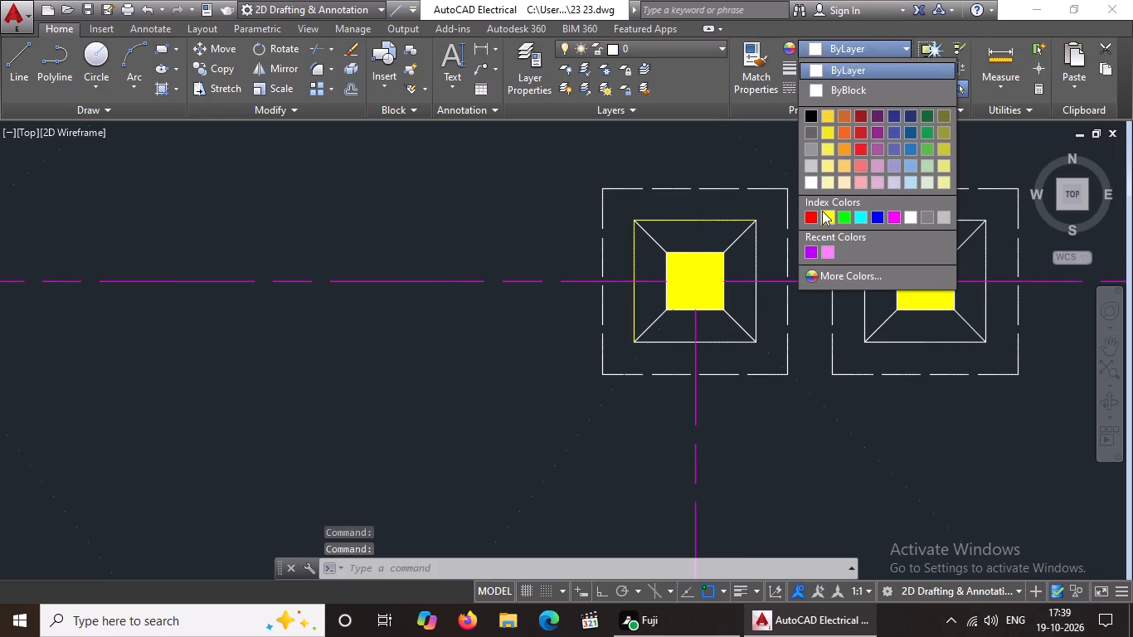
click(822, 212)
click(712, 338)
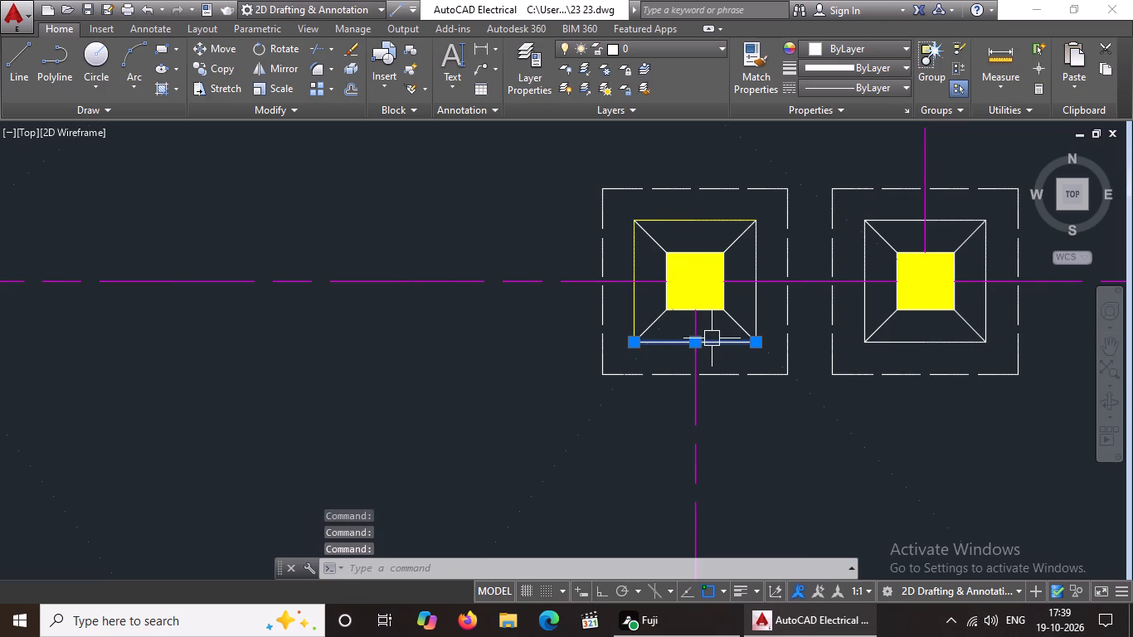
click(844, 45)
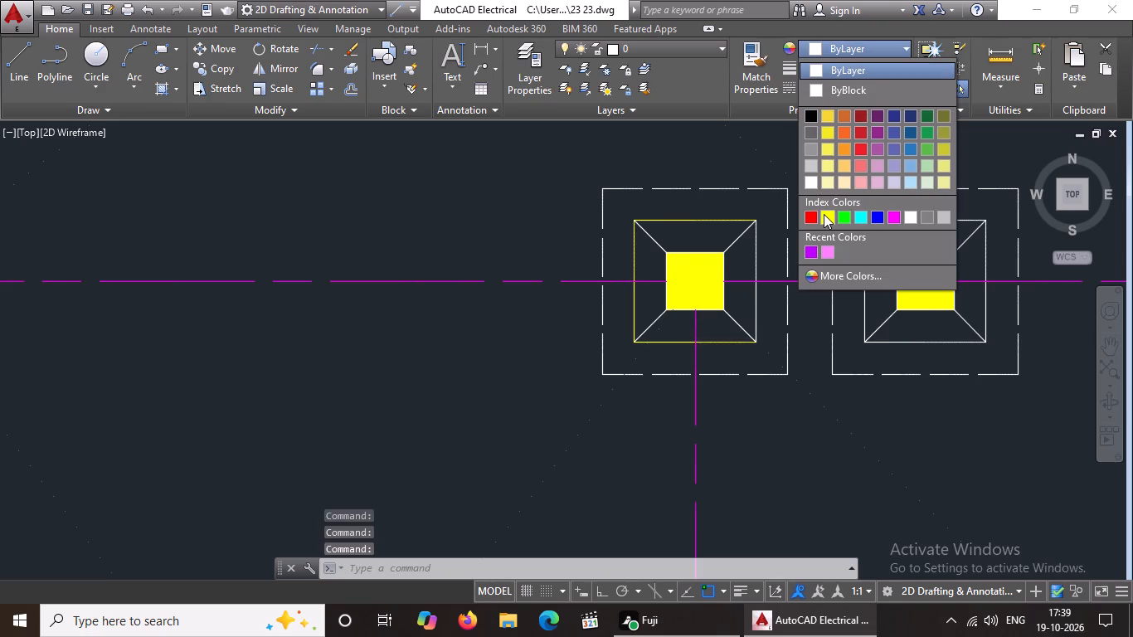
click(824, 214)
click(758, 323)
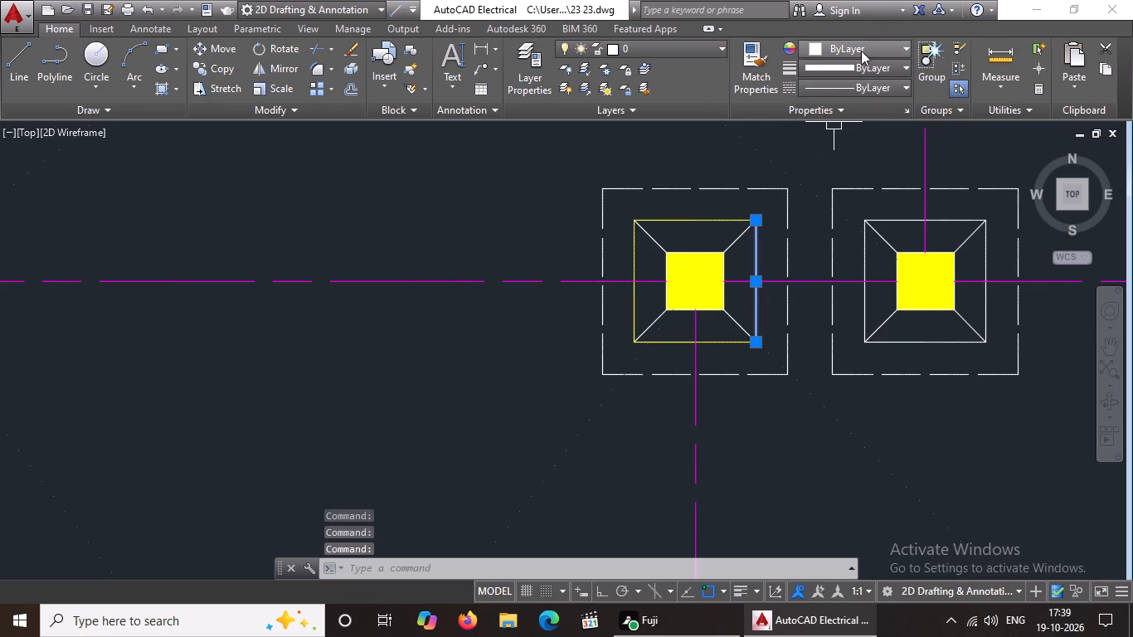
click(861, 50)
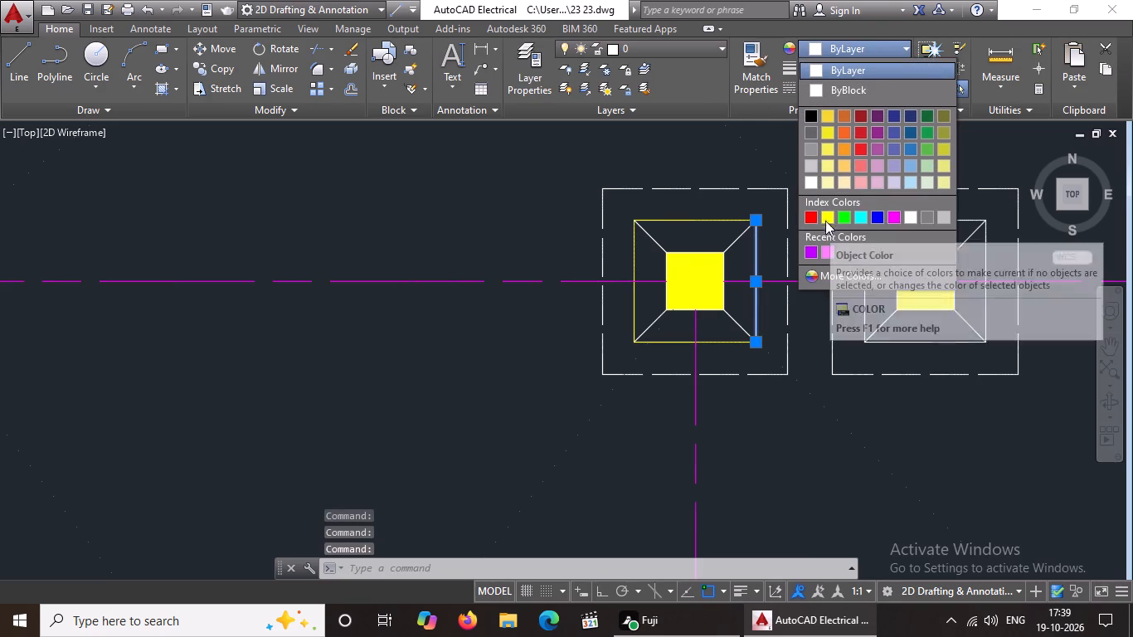
click(824, 215)
key(Escape)
Colour the diagonal lines and column outline yellow, together with the inner square, at that same second footing in the middle row.
click(624, 208)
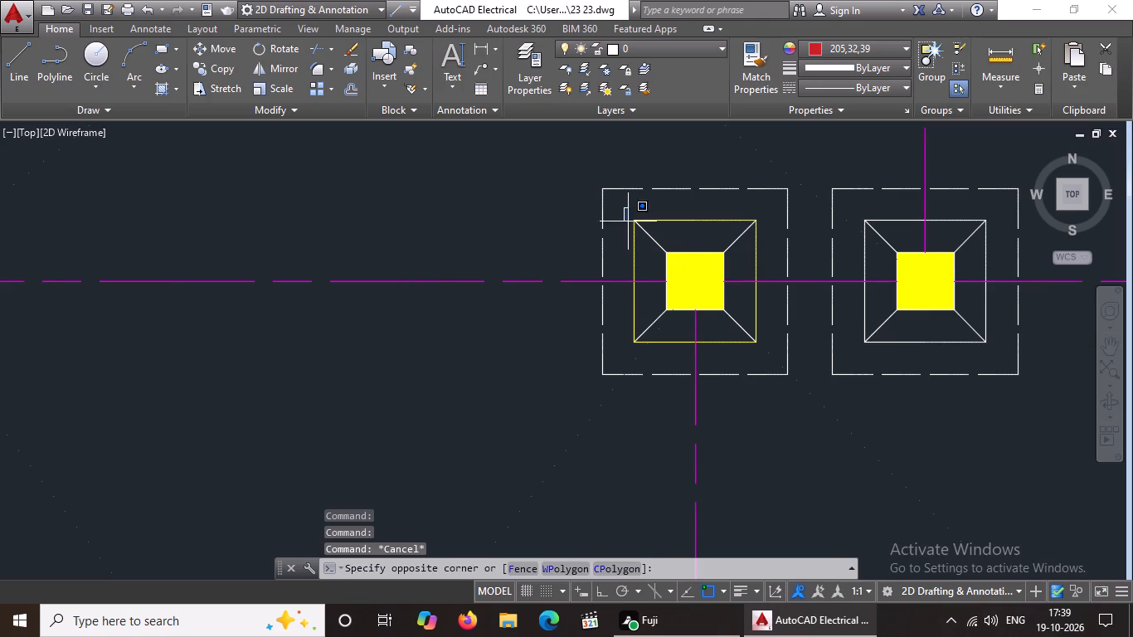
click(766, 349)
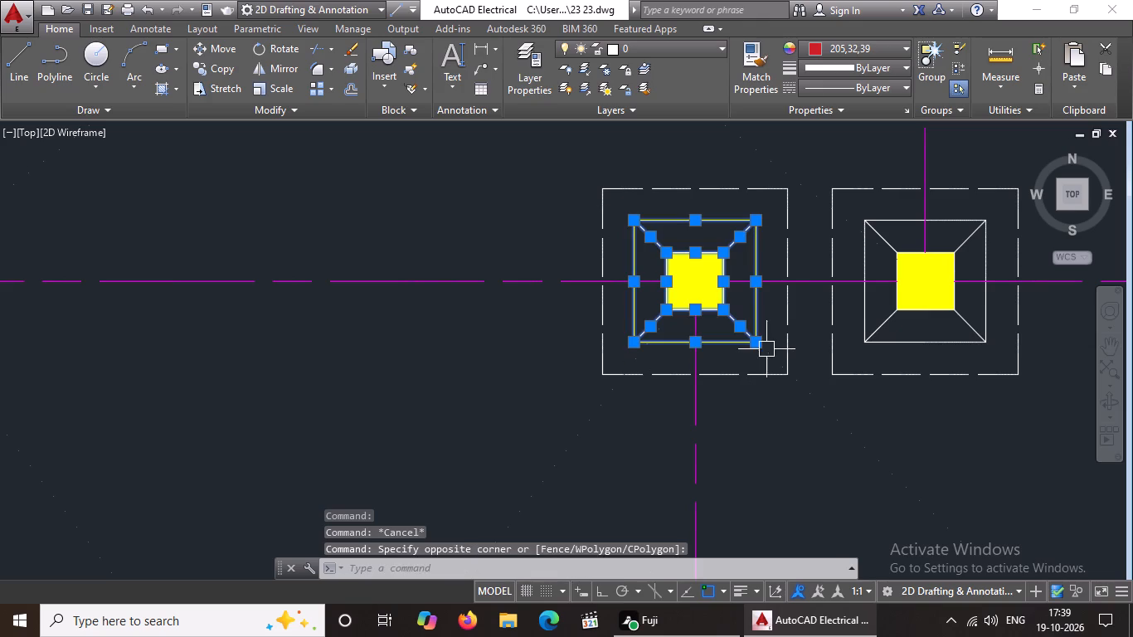
click(872, 46)
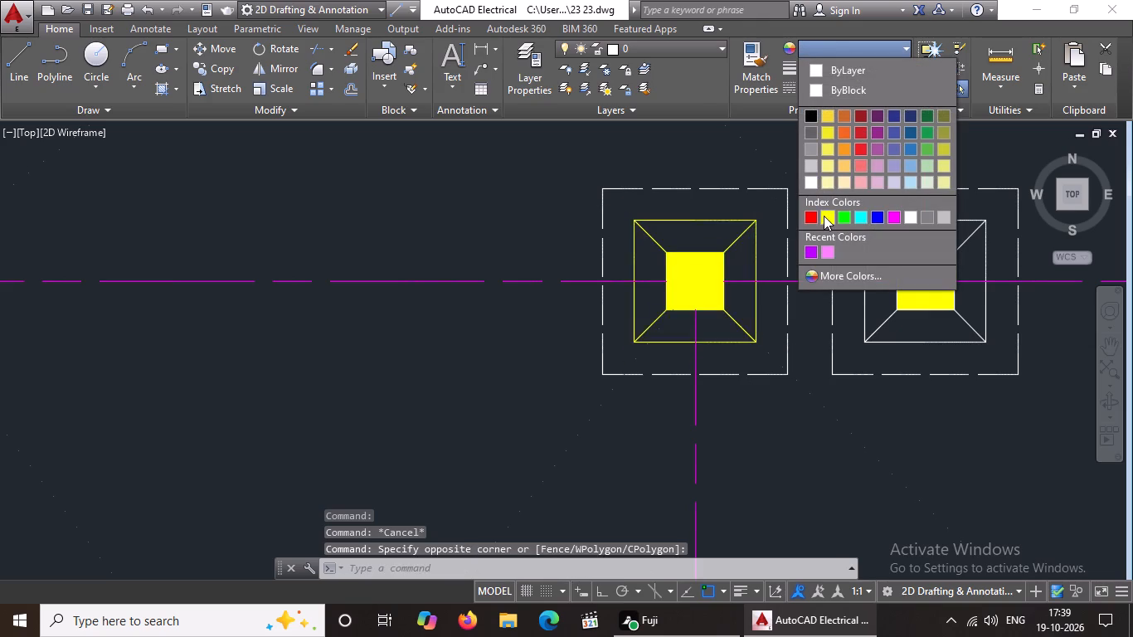
click(824, 216)
key(Escape)
Colour all four sides of the inner square yellow at the adjacent third footing from the west in the middle row.
scroll(739, 295, down, 4)
scroll(760, 294, up, 4)
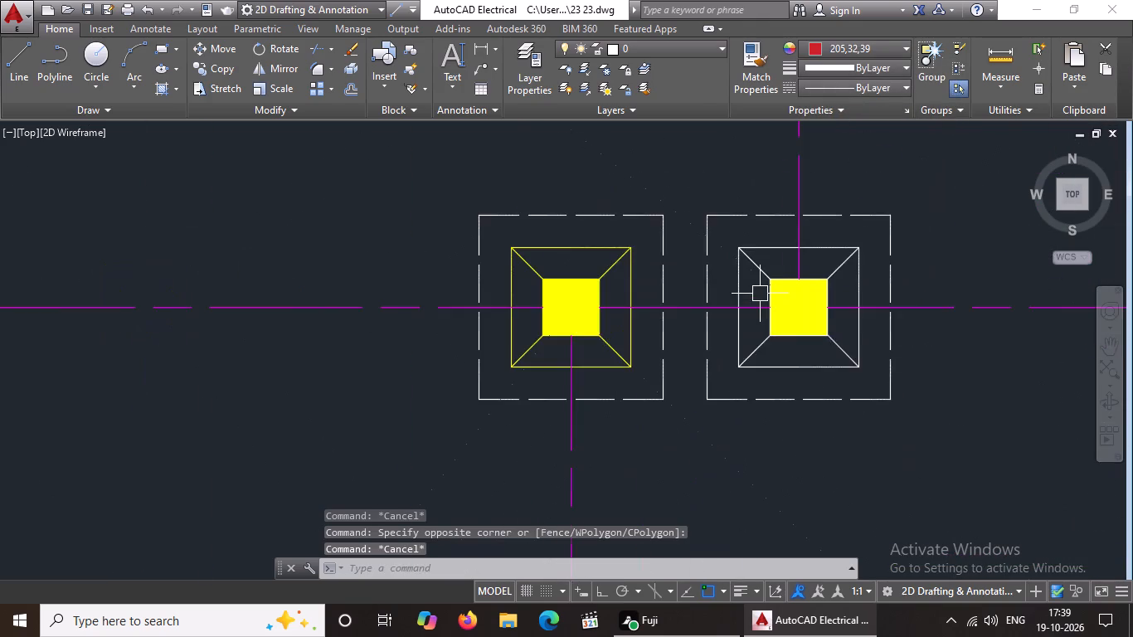
scroll(760, 294, up, 2)
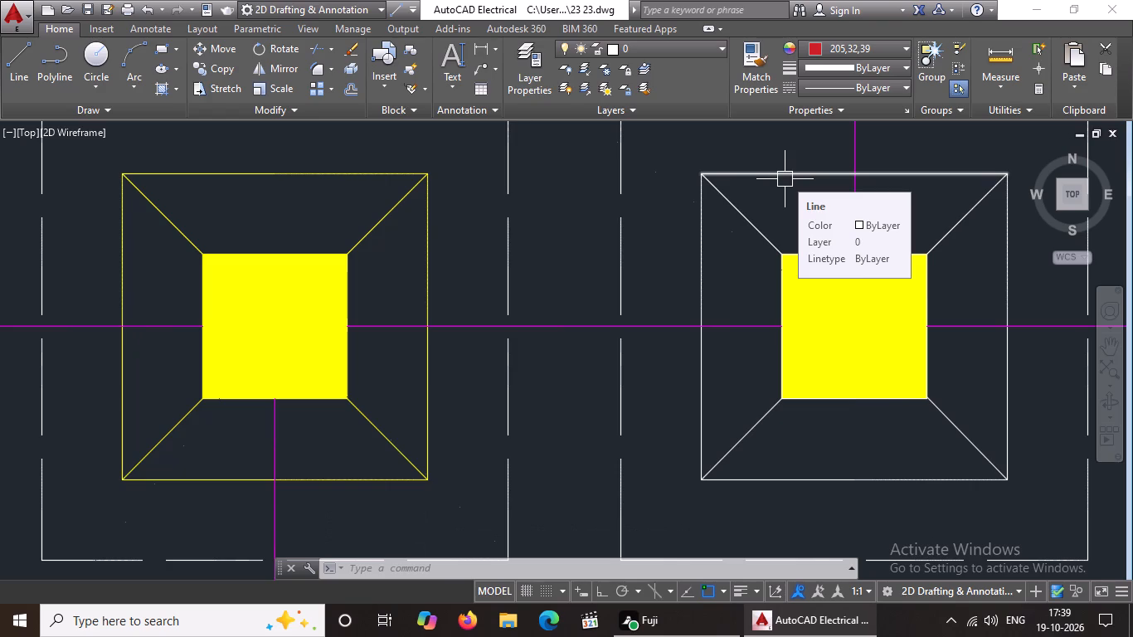
scroll(888, 317, down, 3)
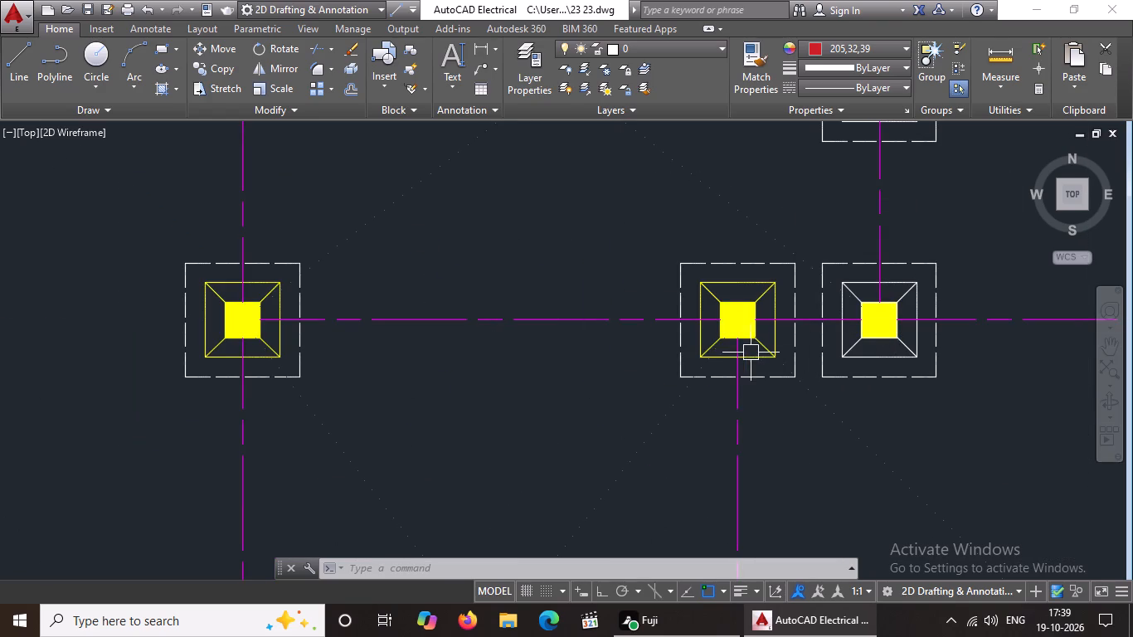
scroll(906, 309, up, 2)
click(722, 221)
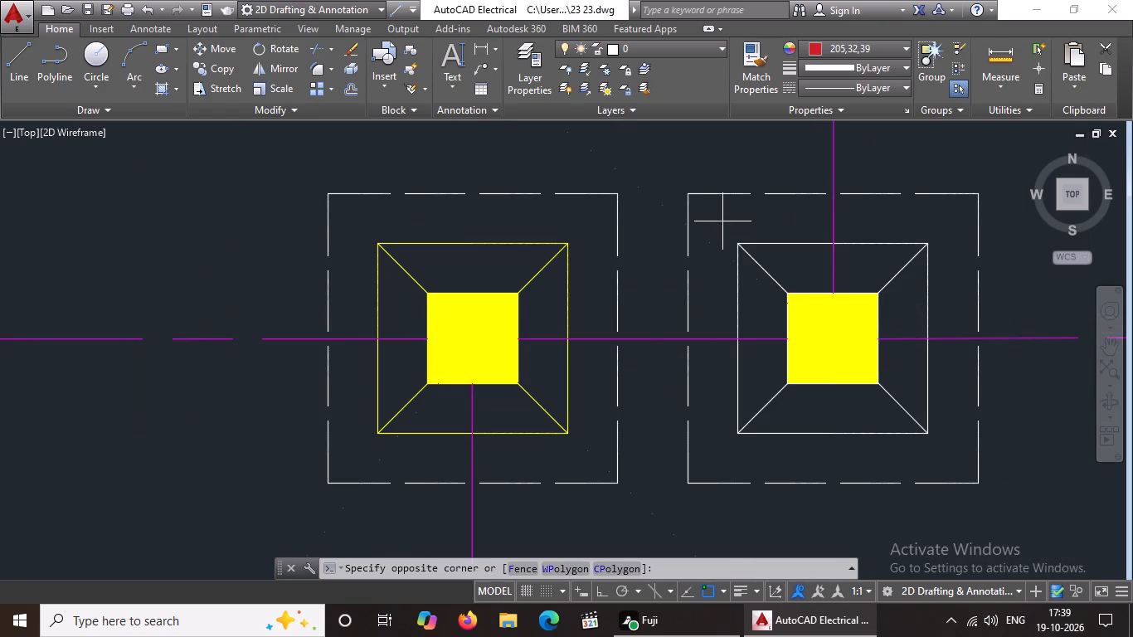
key(Escape)
click(765, 246)
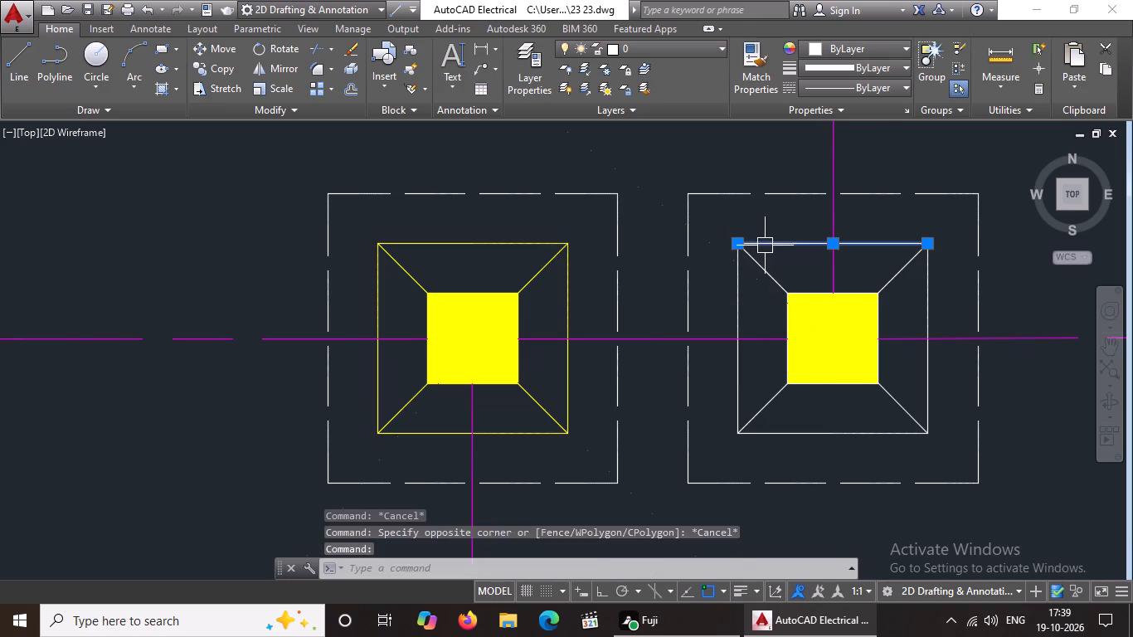
click(878, 51)
click(824, 215)
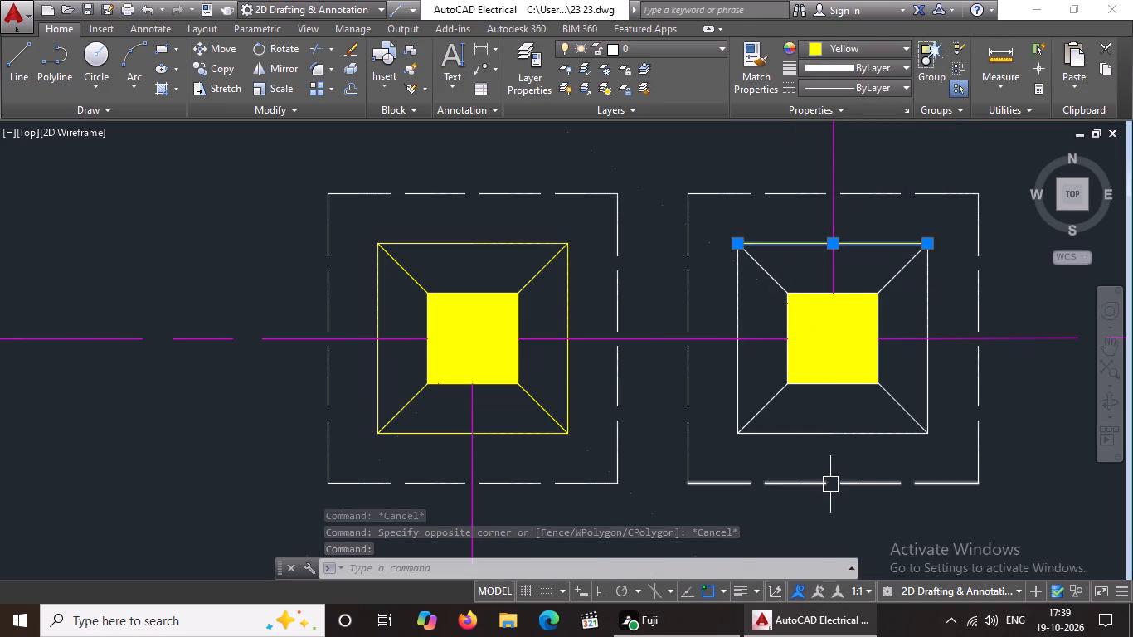
click(825, 430)
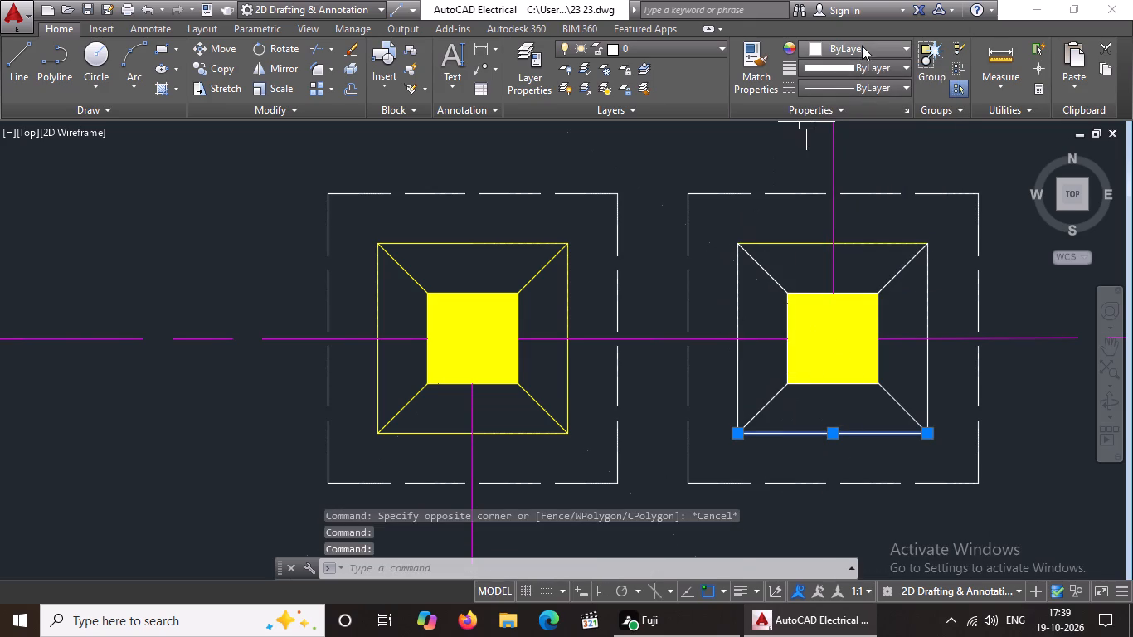
click(862, 45)
click(823, 214)
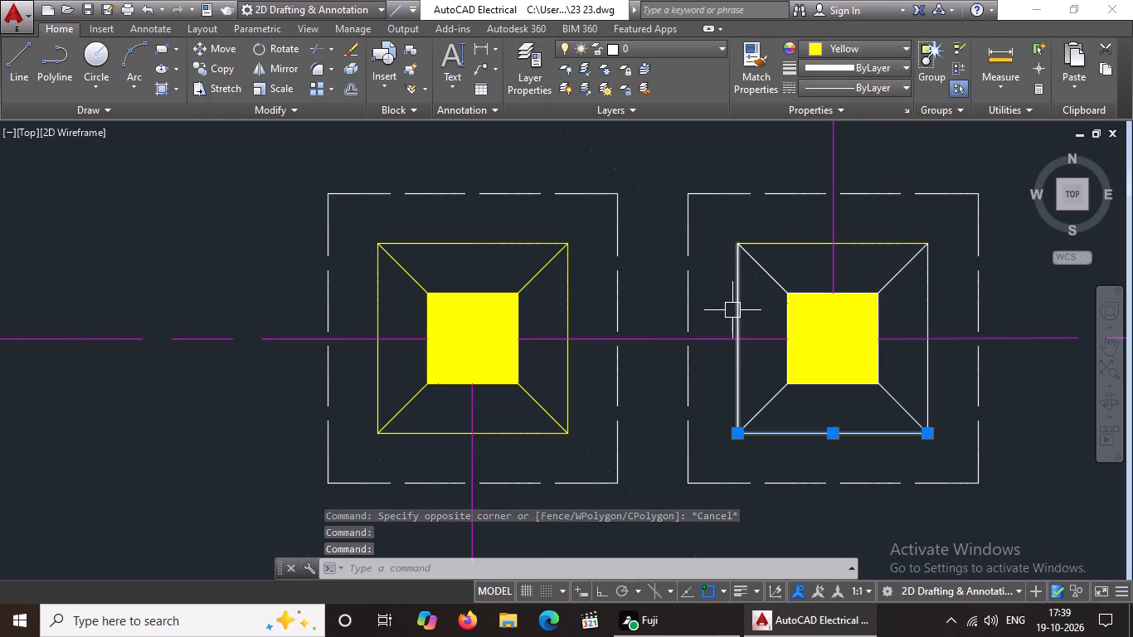
click(732, 308)
click(866, 45)
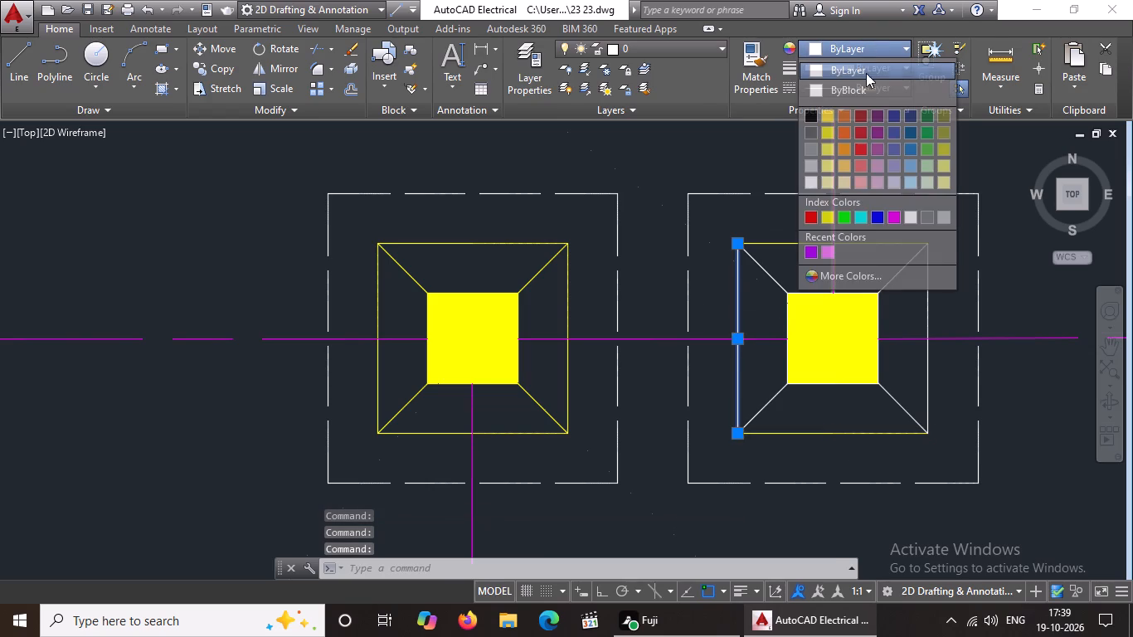
click(830, 215)
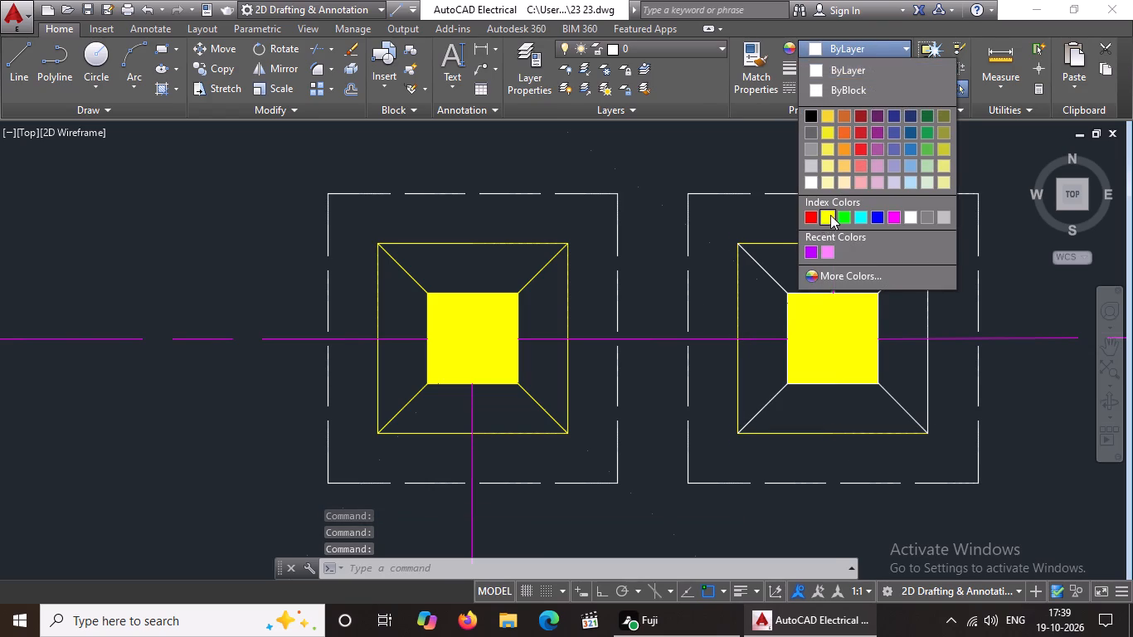
click(929, 310)
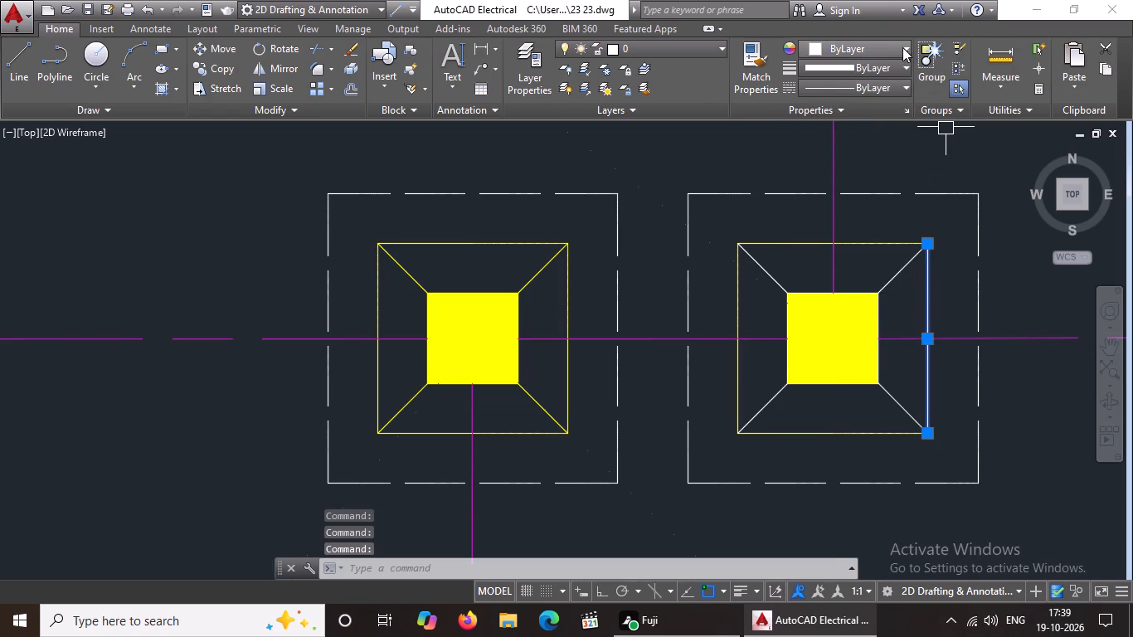
click(897, 43)
click(825, 216)
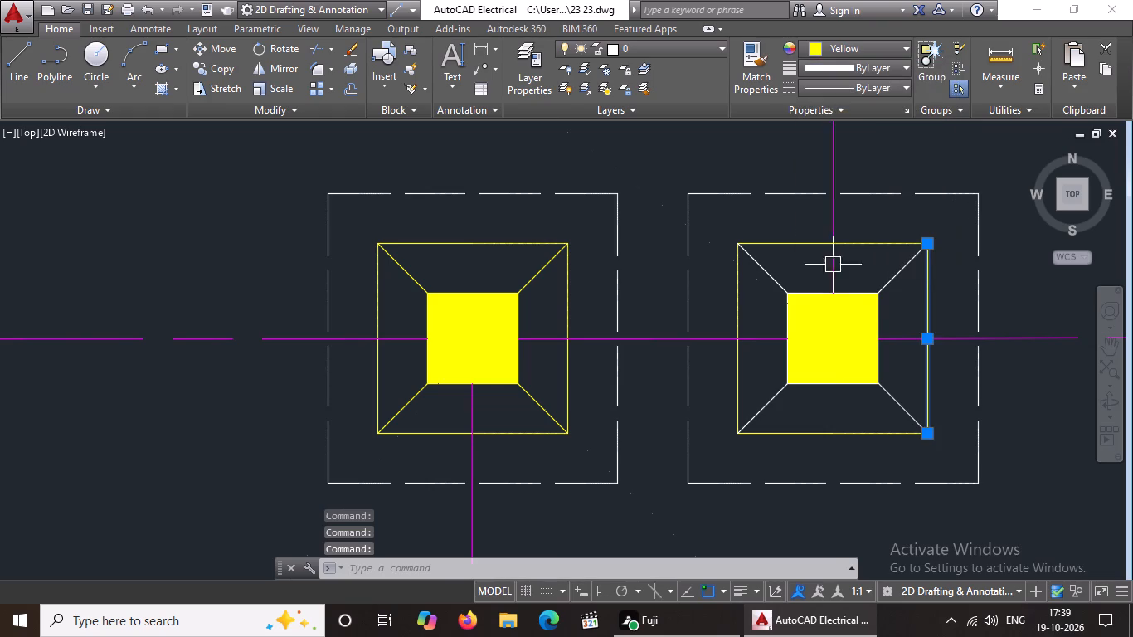
key(Escape)
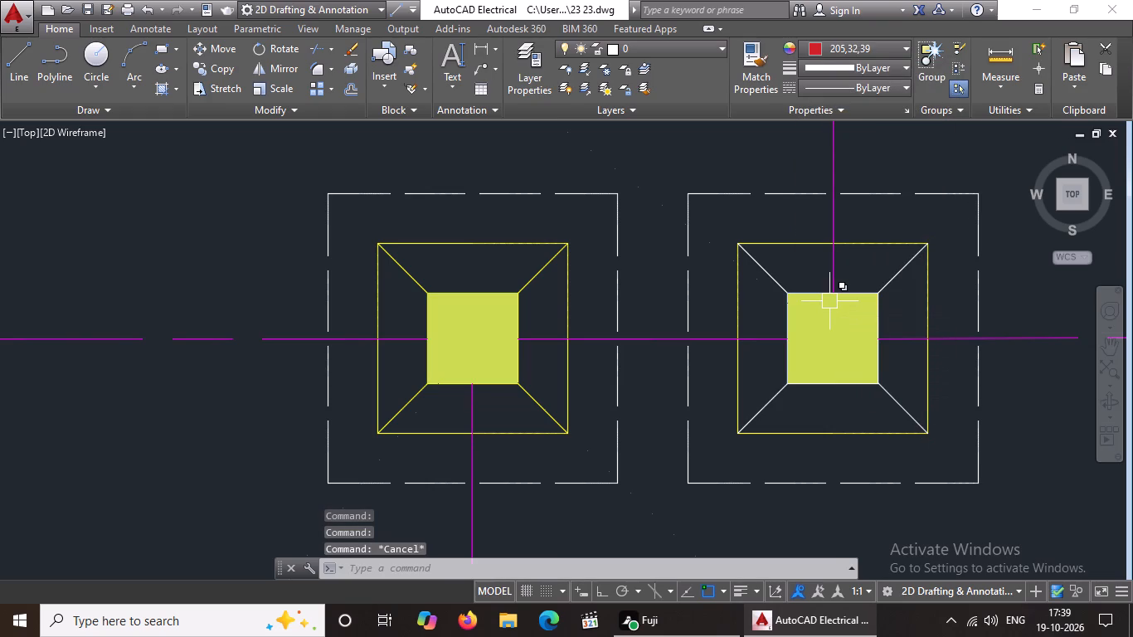
Colour the diagonal lines and column outline yellow, together with the inner square, at that same third footing in the middle row.
middle_drag(960, 289, 887, 290)
key(Escape)
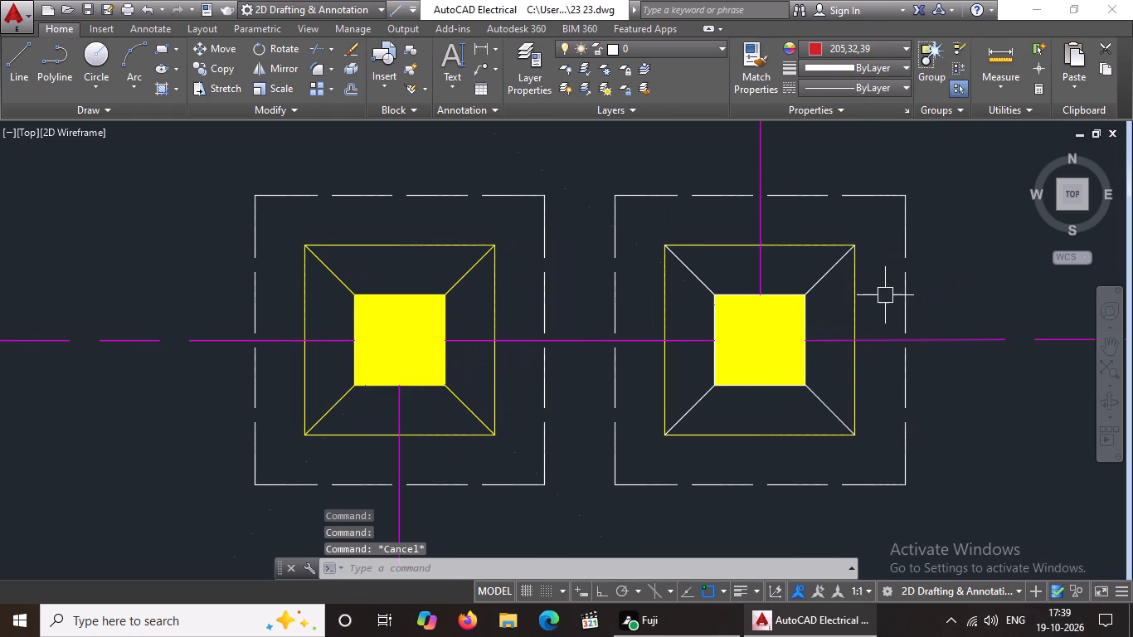
click(653, 221)
click(867, 448)
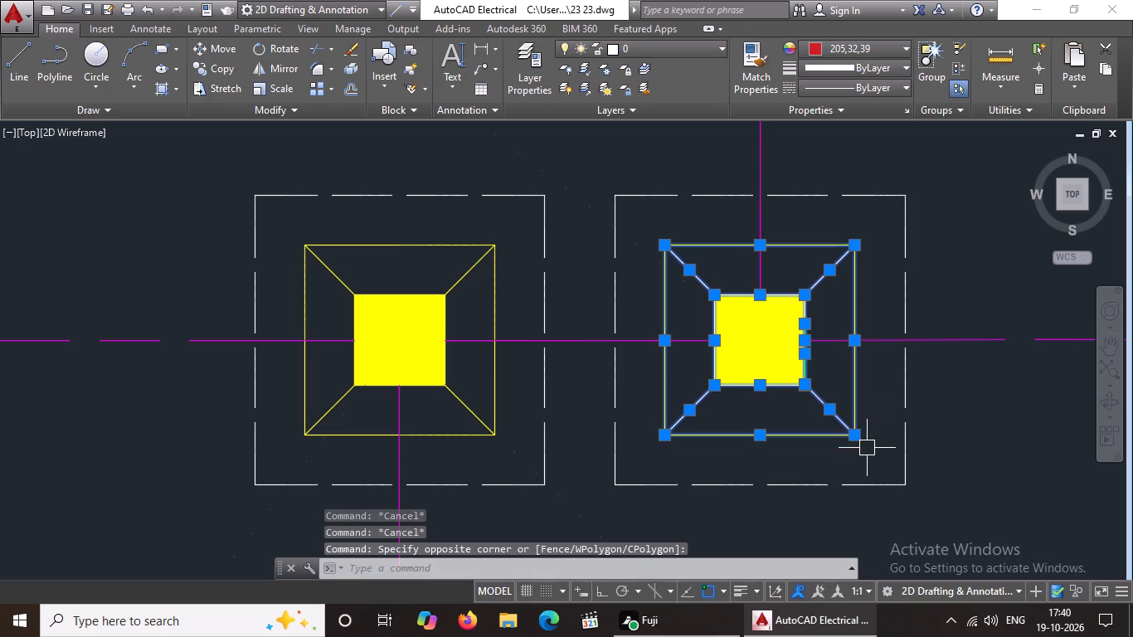
click(873, 45)
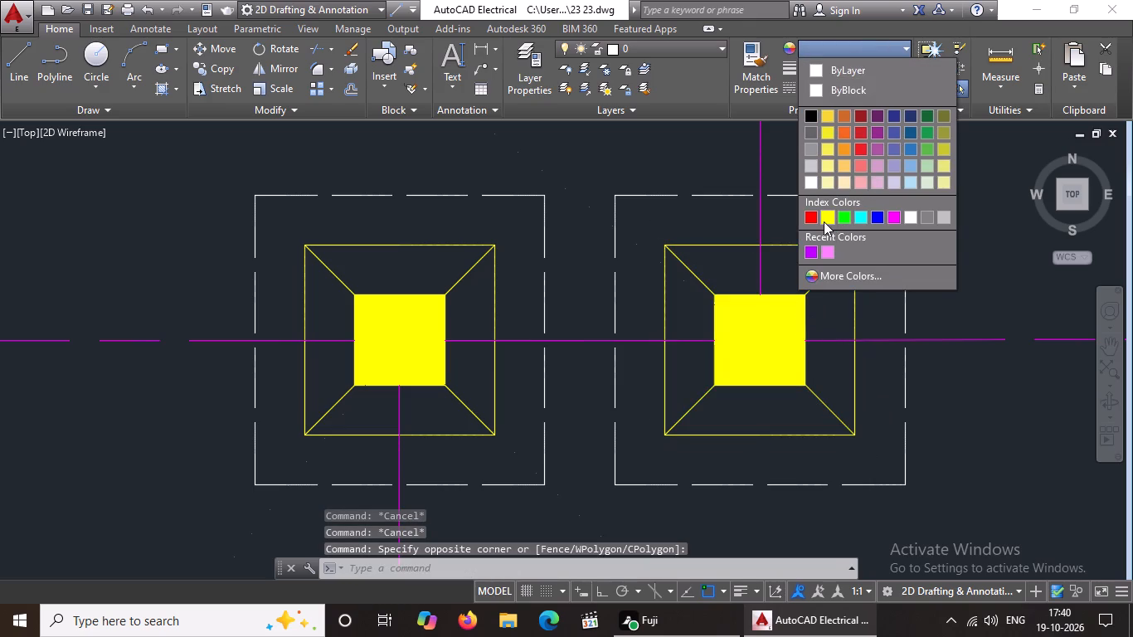
click(824, 220)
scroll(864, 269, down, 2)
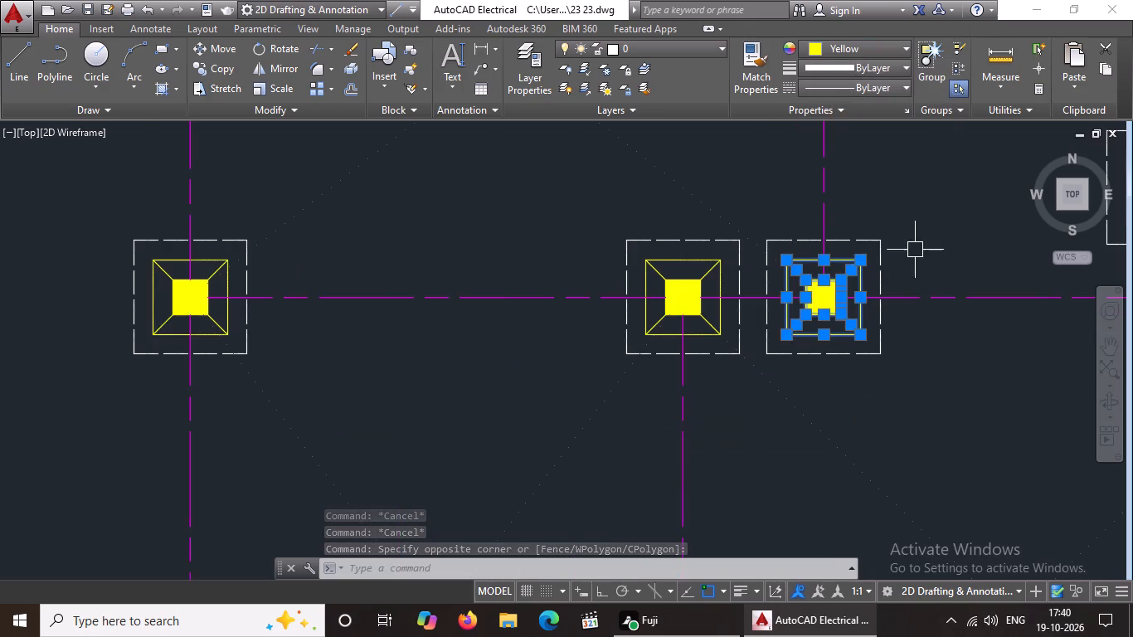
middle_drag(925, 246, 684, 250)
key(Escape)
Colour the south and east sides of the inner square yellow at the footing directly south of the middle row's easternmost footing.
scroll(759, 238, down, 3)
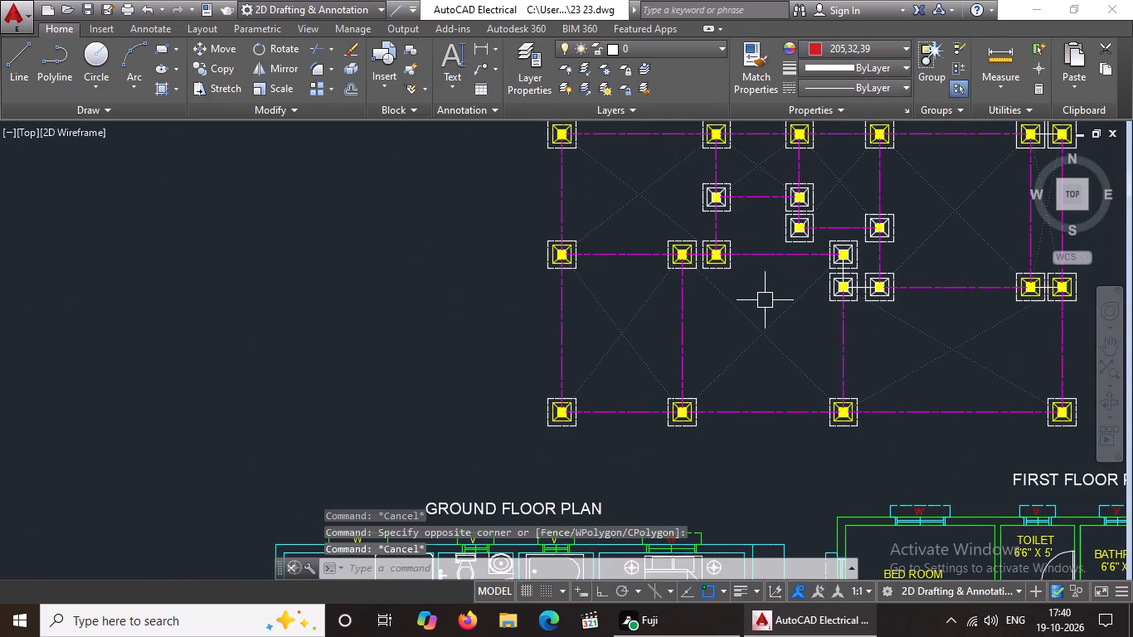
middle_drag(761, 294, 635, 323)
scroll(717, 304, up, 2)
key(Escape)
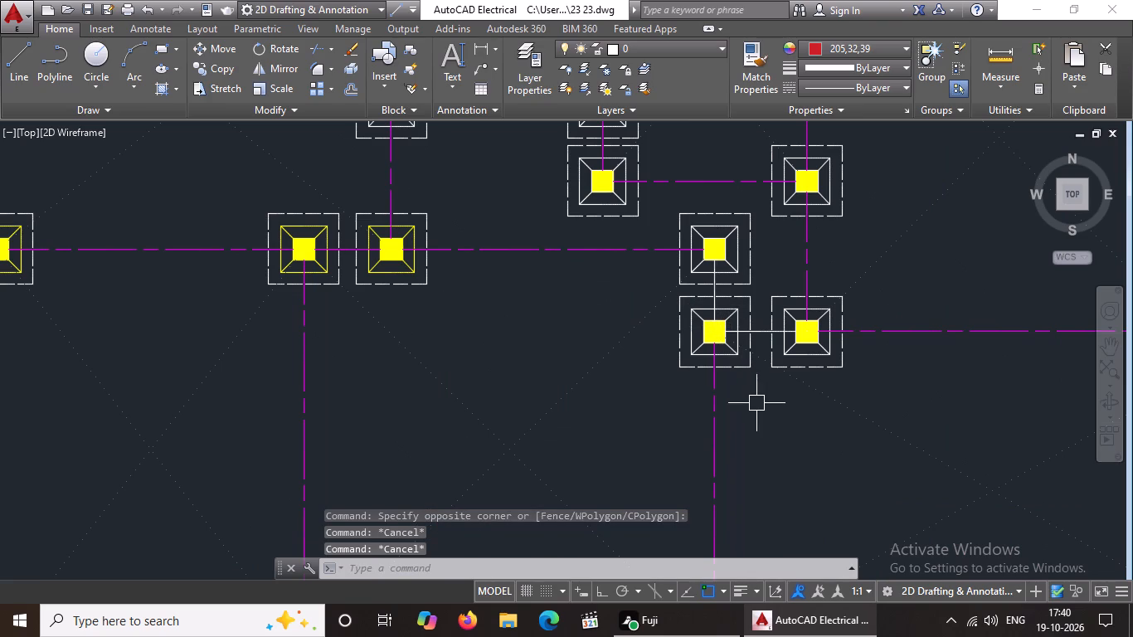
scroll(772, 416, up, 1)
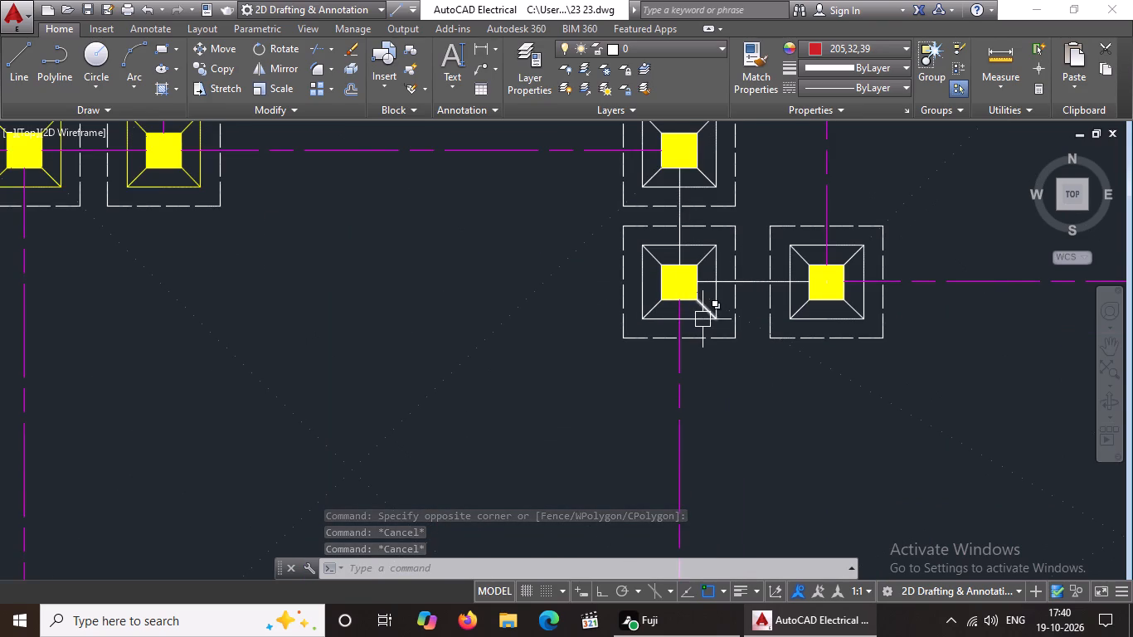
click(703, 319)
key(Escape)
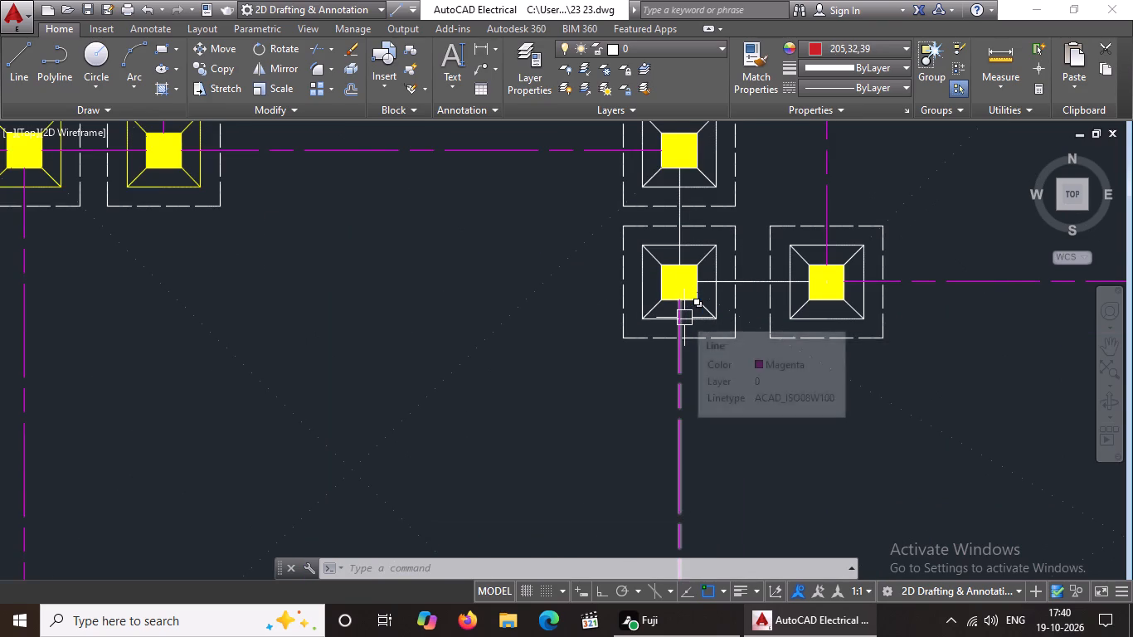
scroll(685, 316, up, 2)
click(699, 319)
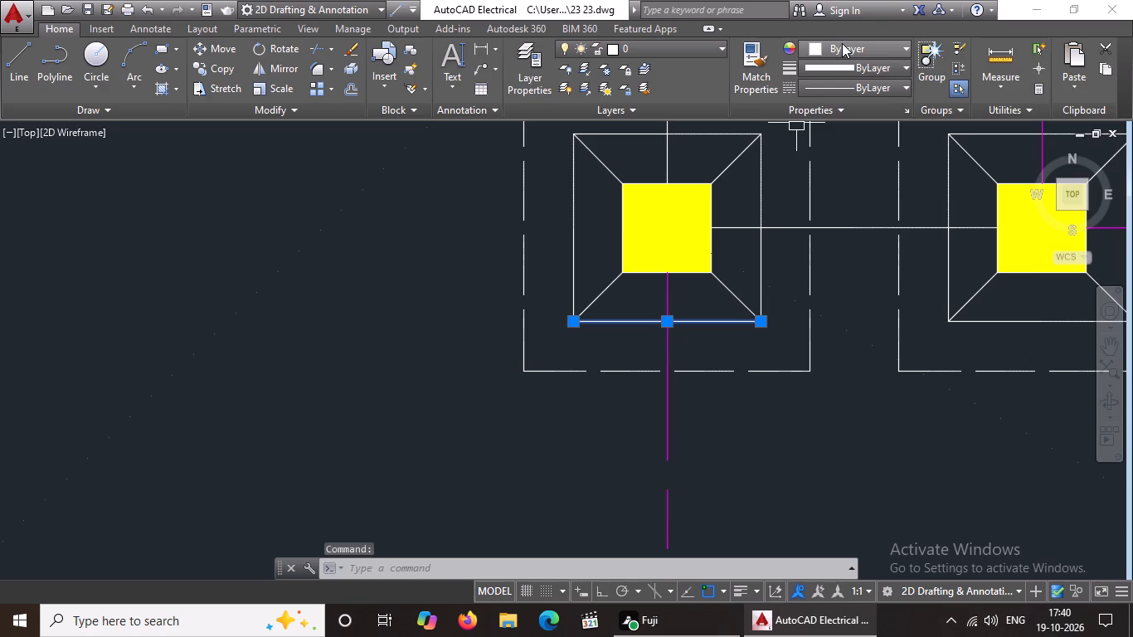
click(842, 46)
click(829, 216)
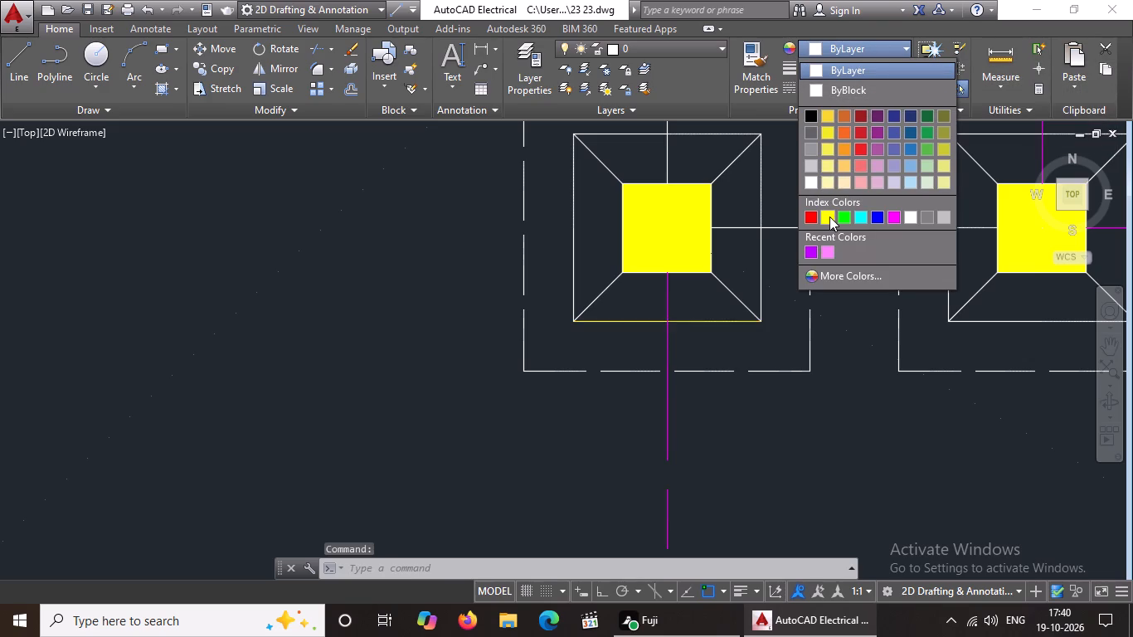
key(Escape)
click(757, 281)
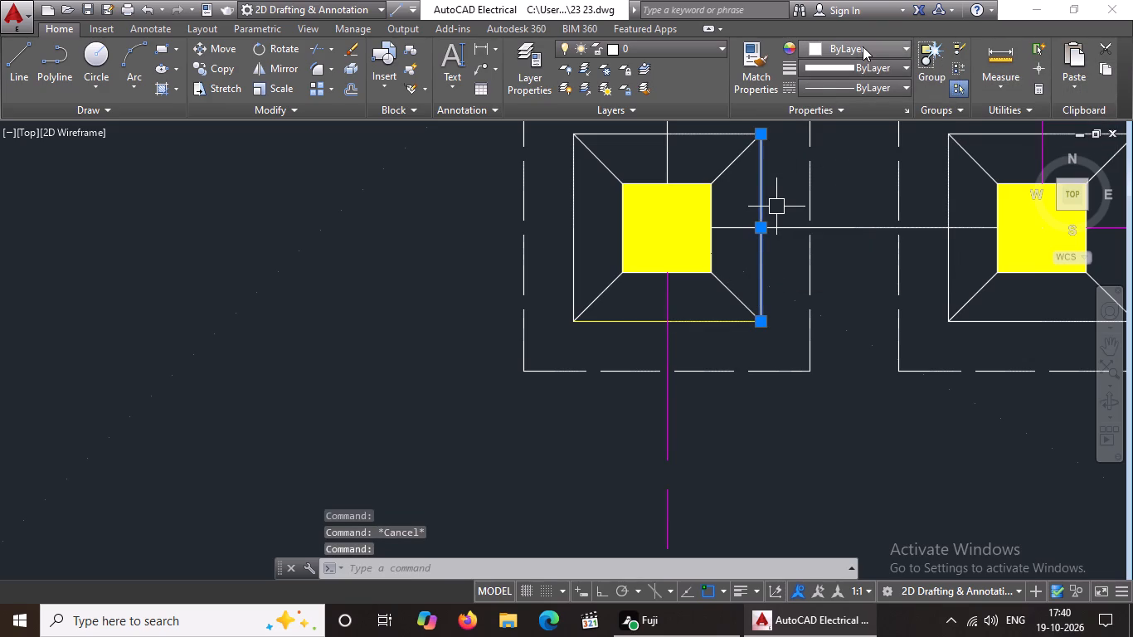
click(863, 46)
click(829, 211)
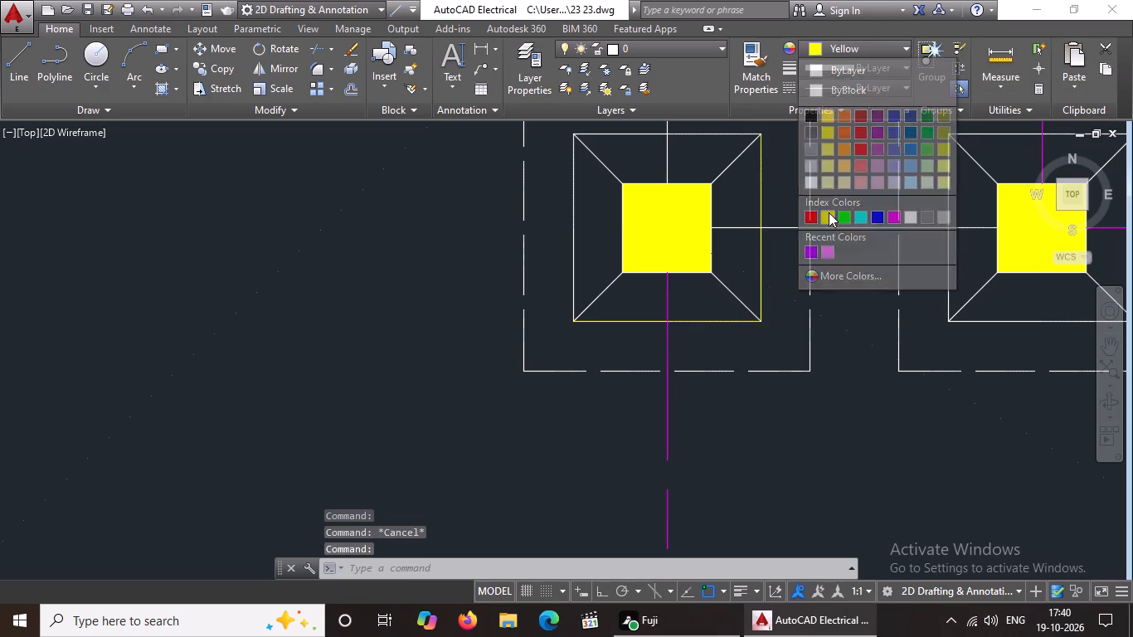
Colour the west and north sides of the inner square yellow at that same footing south of the middle row's easternmost footing.
click(572, 226)
click(863, 37)
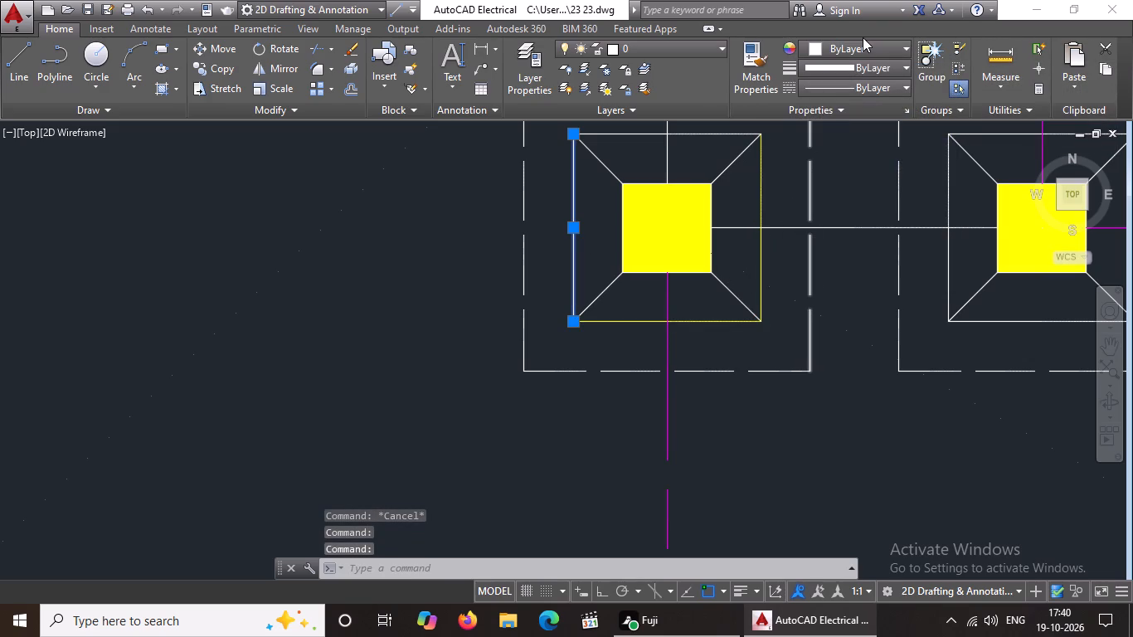
click(867, 46)
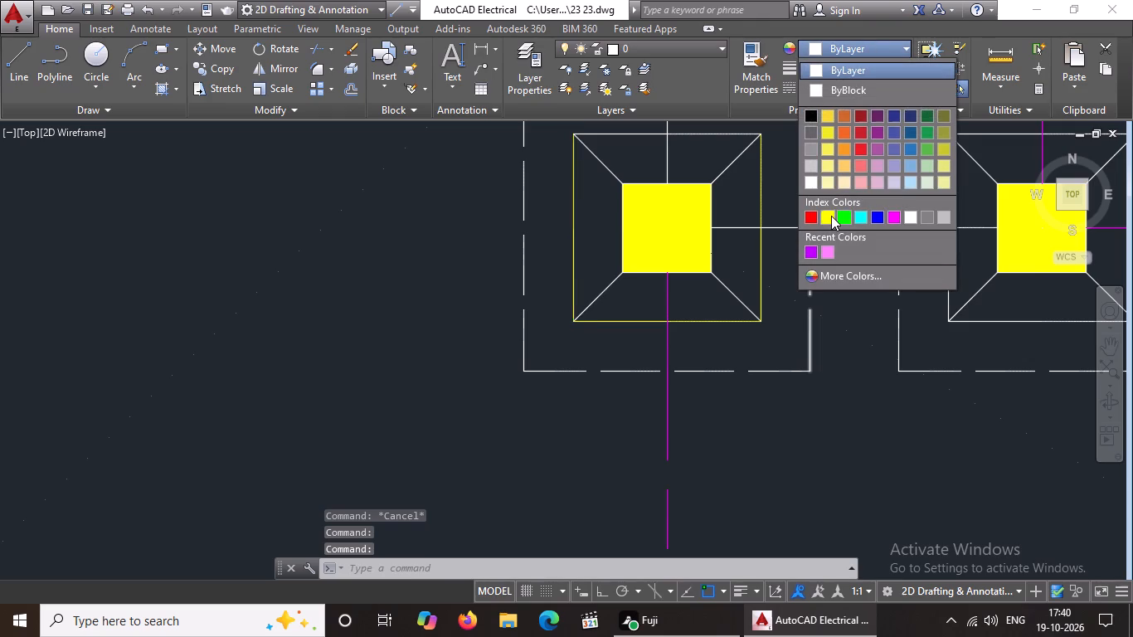
click(830, 216)
scroll(808, 245, down, 2)
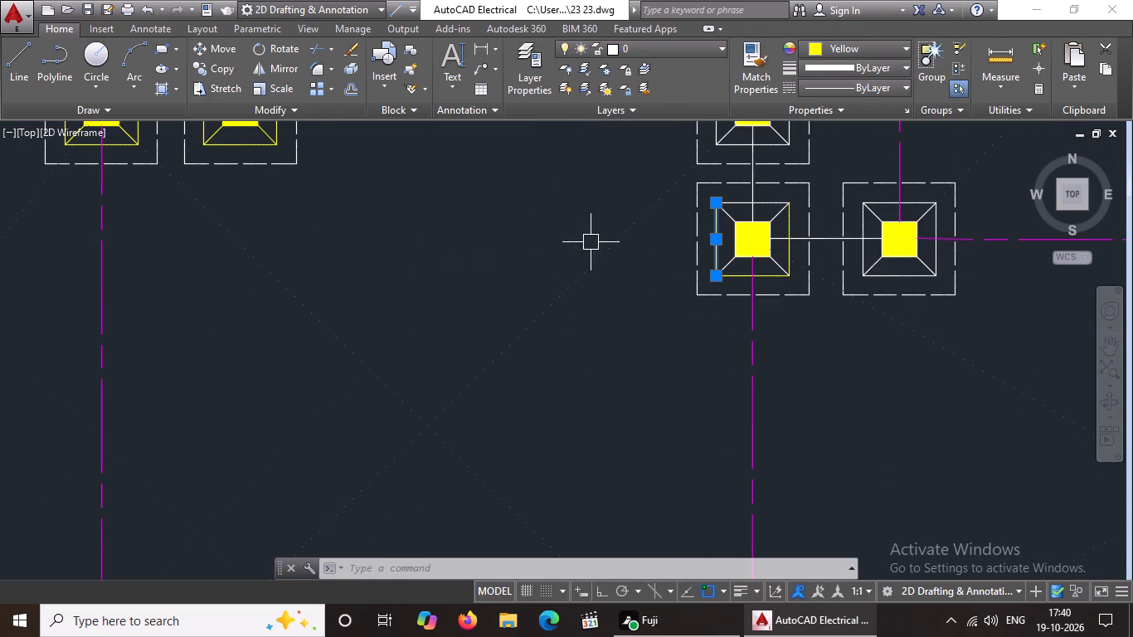
scroll(596, 243, down, 1)
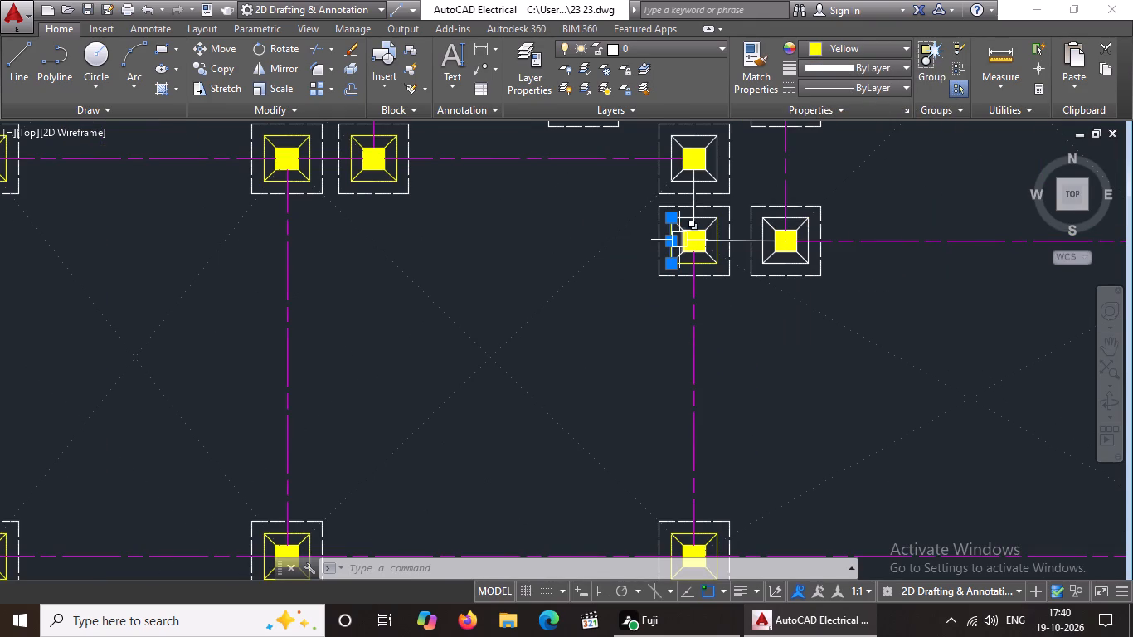
scroll(696, 223, up, 2)
click(716, 210)
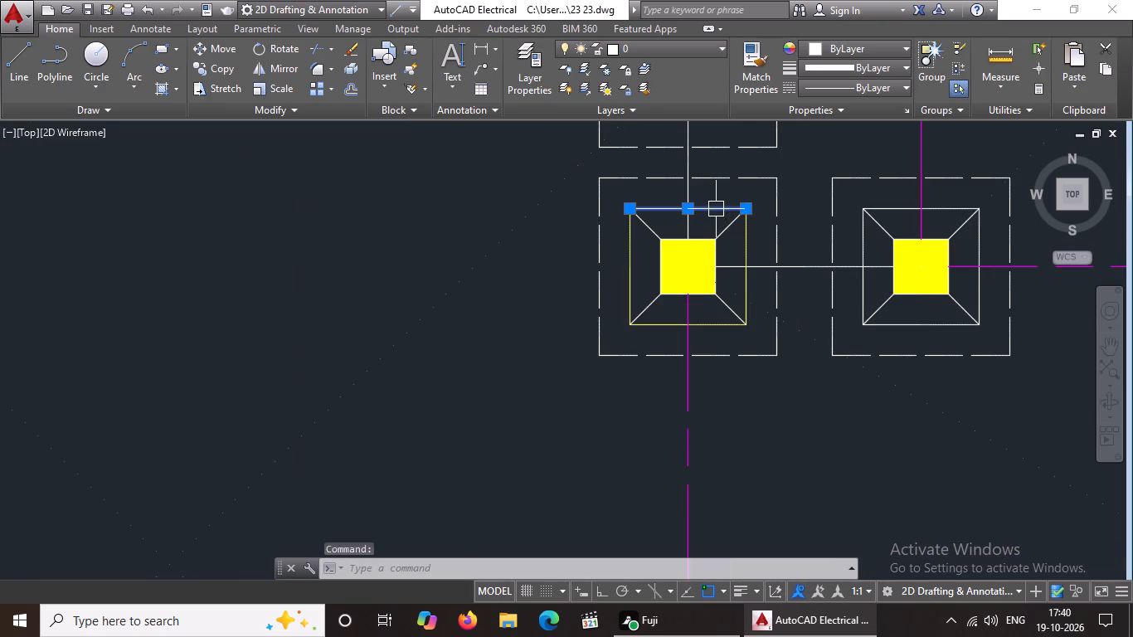
click(829, 45)
click(829, 217)
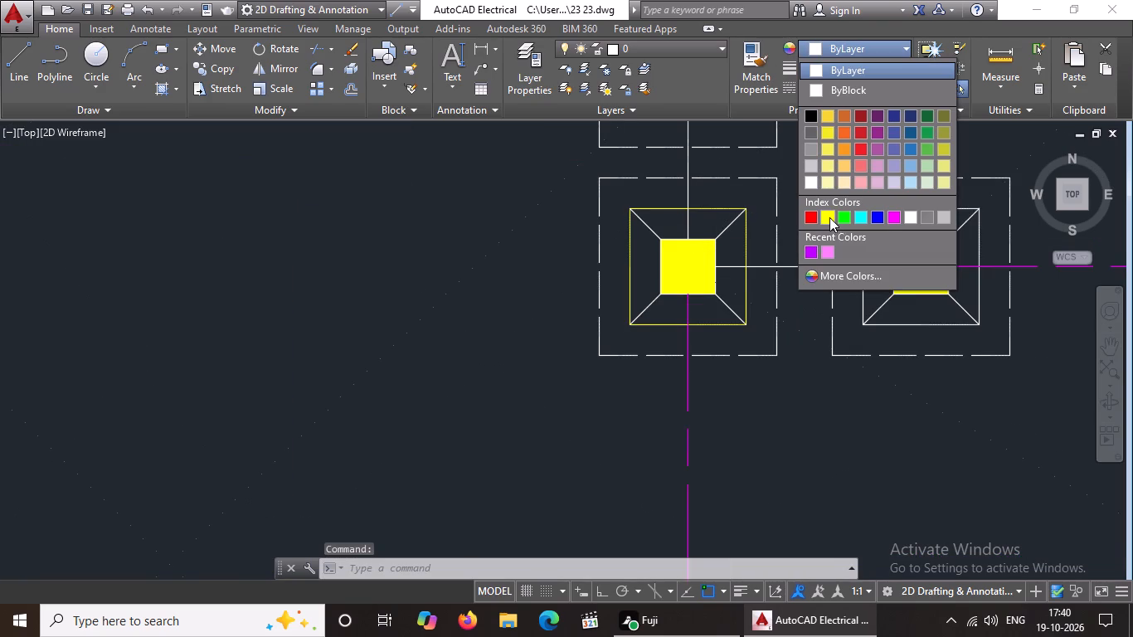
key(Escape)
Colour the diagonal lines and column outline yellow, together with the inner square, at that same footing.
click(615, 195)
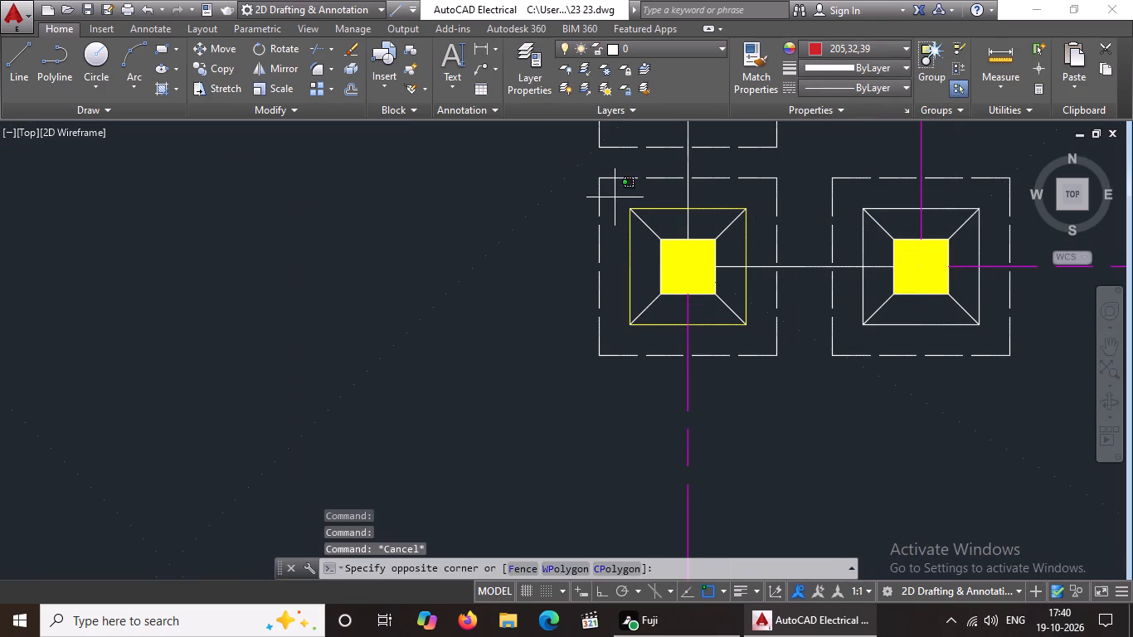
click(765, 336)
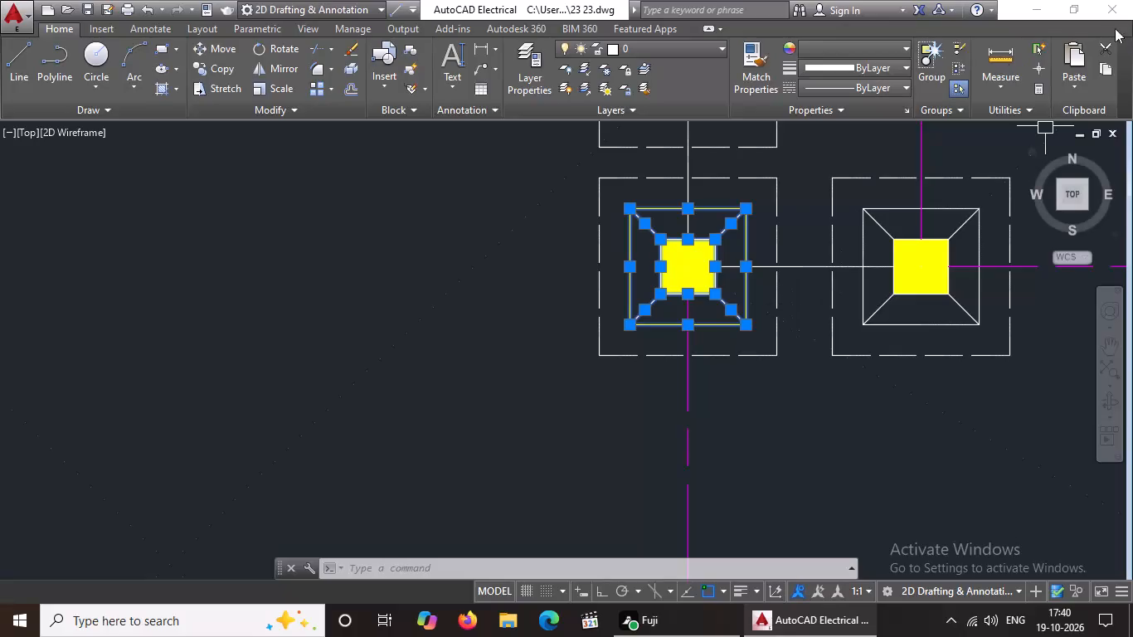
click(878, 44)
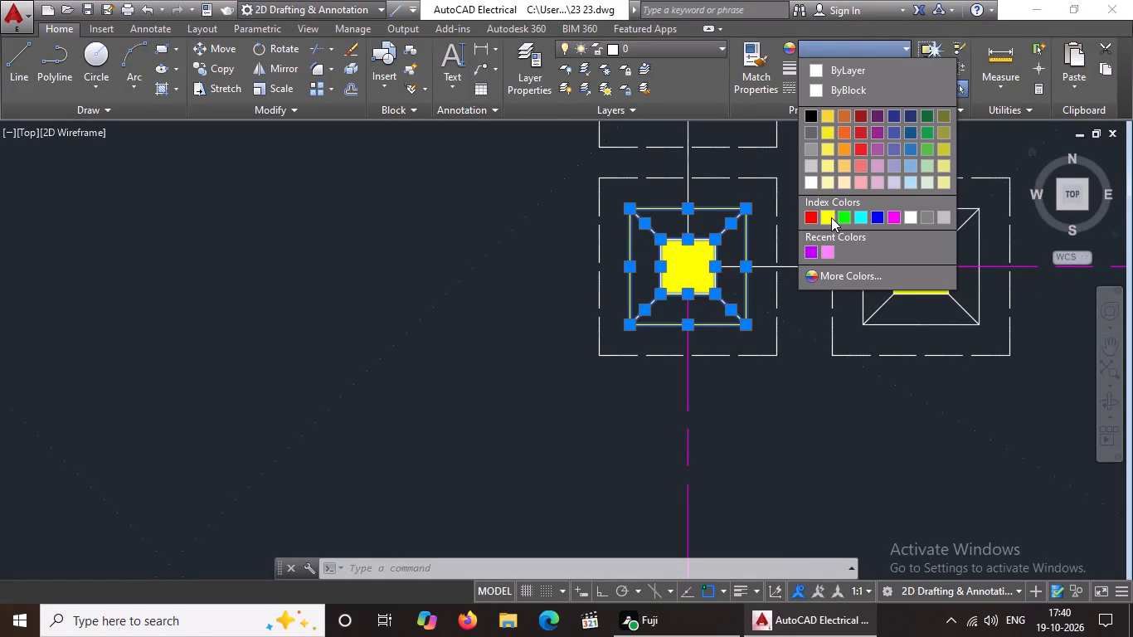
click(831, 216)
key(Escape)
Colour all four sides of the inner square yellow at the adjacent footing immediately east, joined by the short white line.
scroll(739, 372, down, 3)
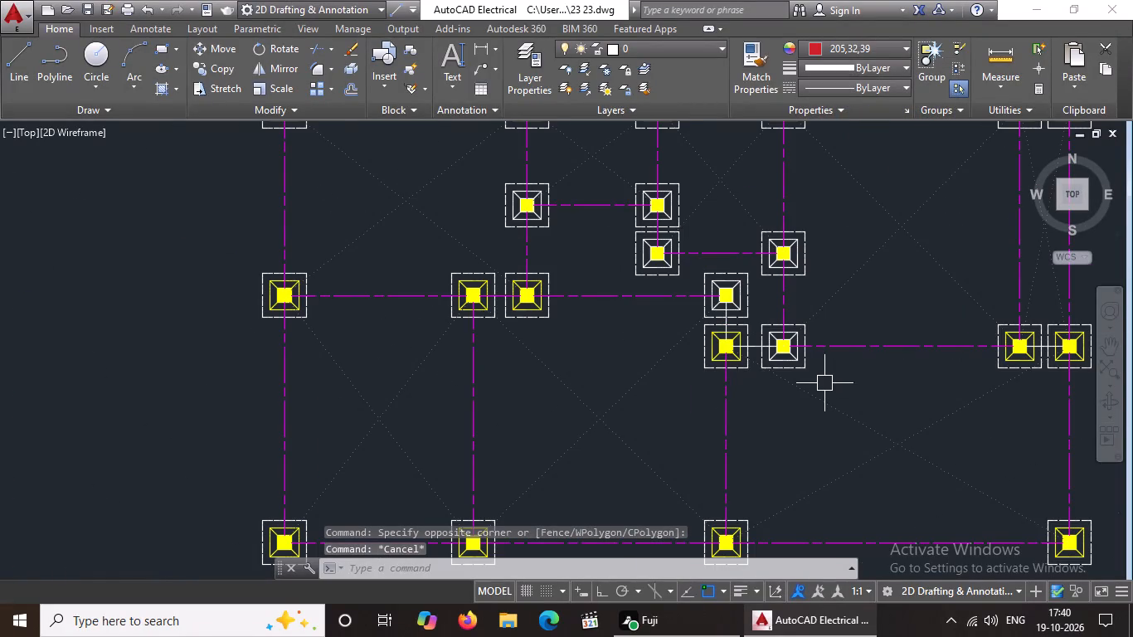
scroll(805, 378, up, 3)
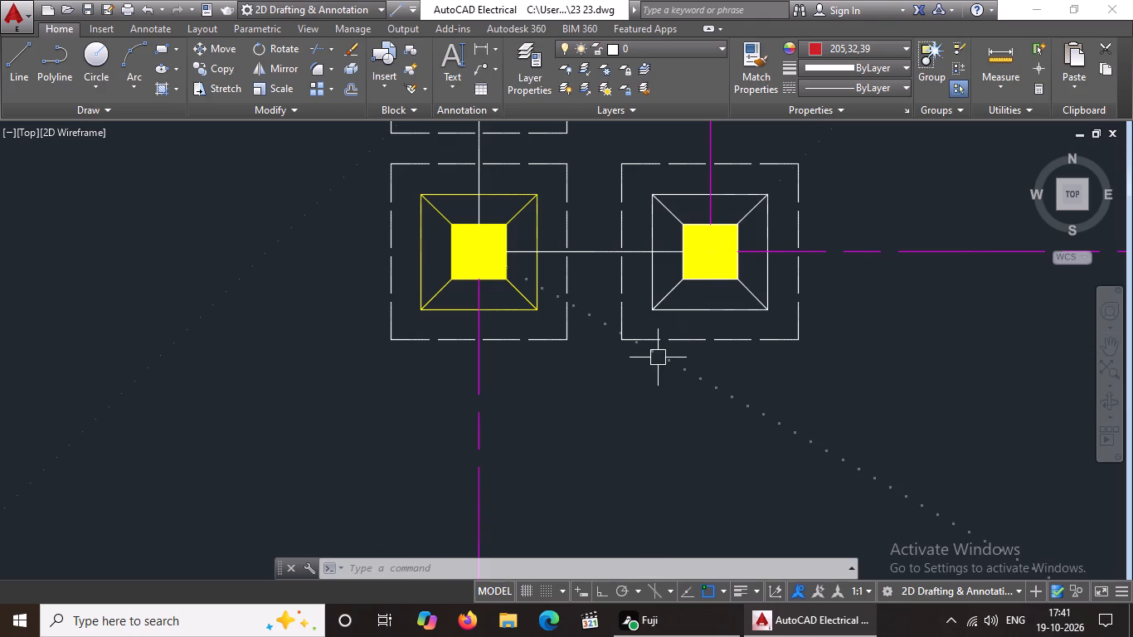
scroll(757, 284, up, 1)
click(694, 325)
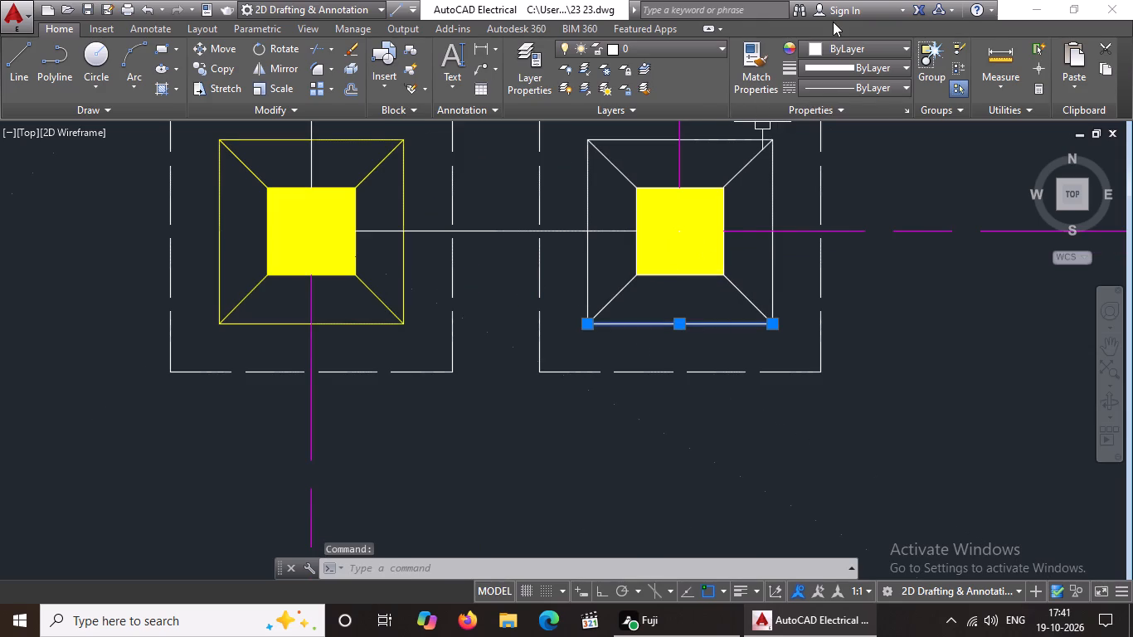
click(836, 41)
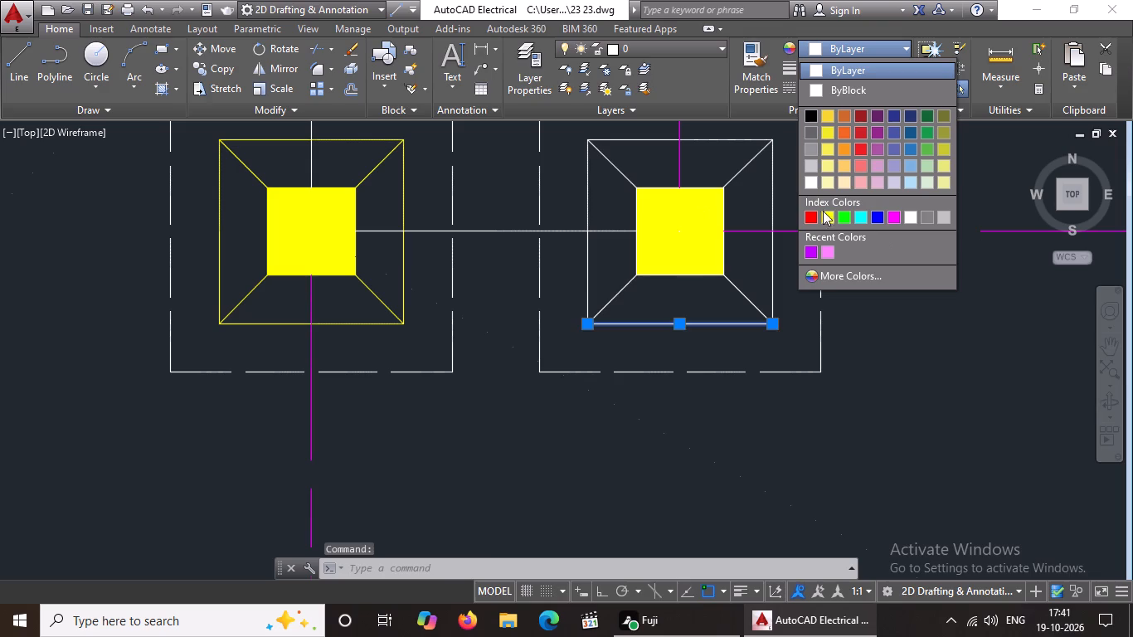
click(820, 212)
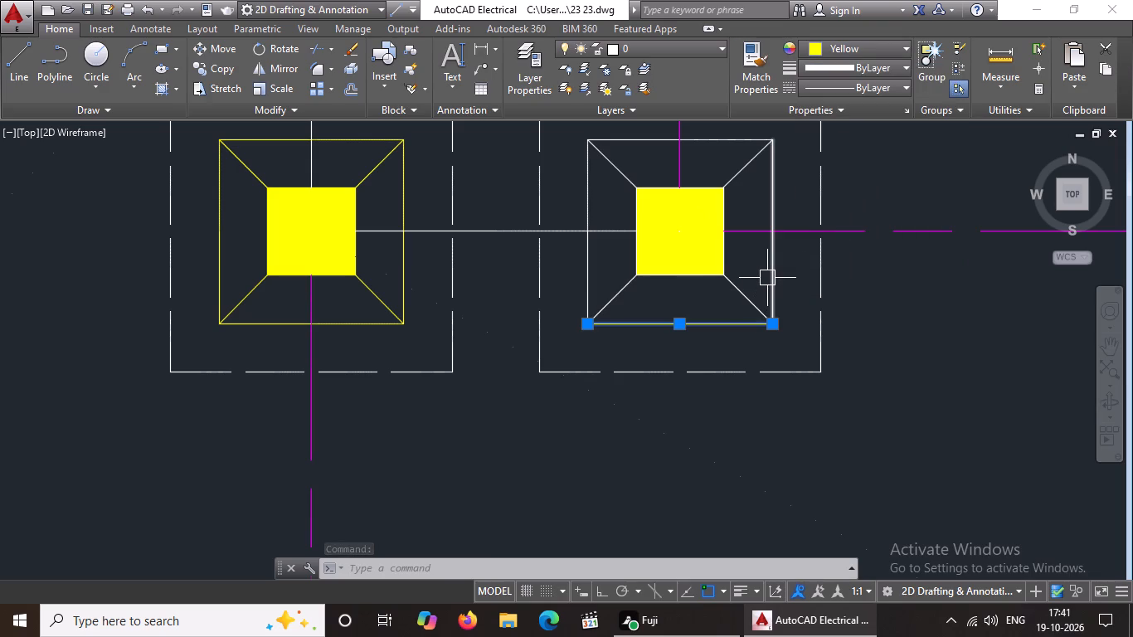
click(767, 278)
click(858, 40)
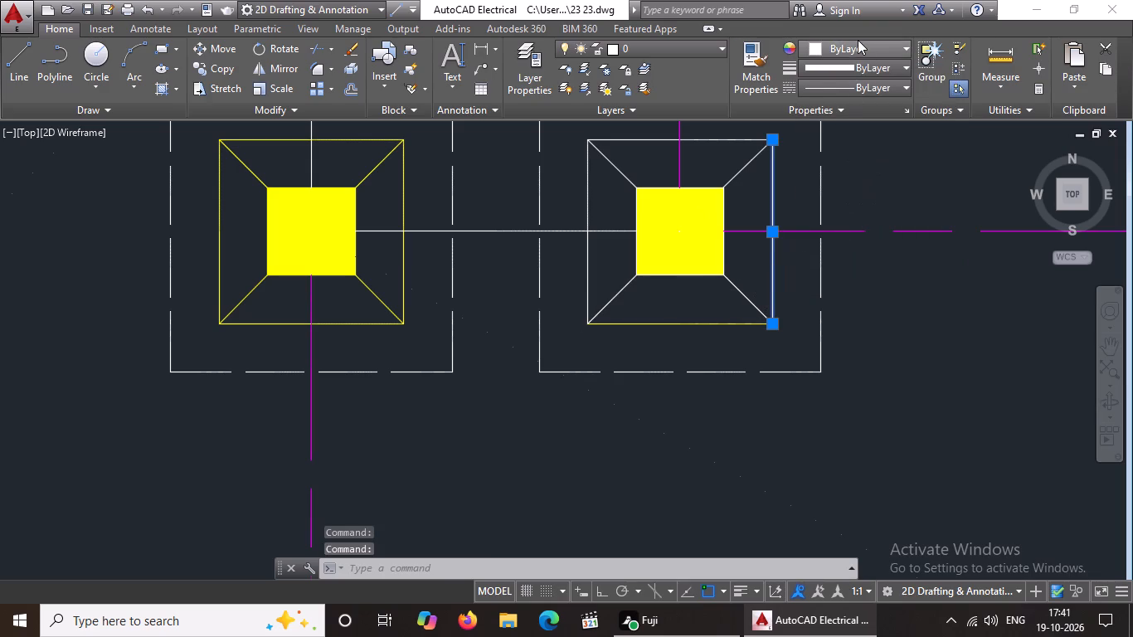
click(829, 216)
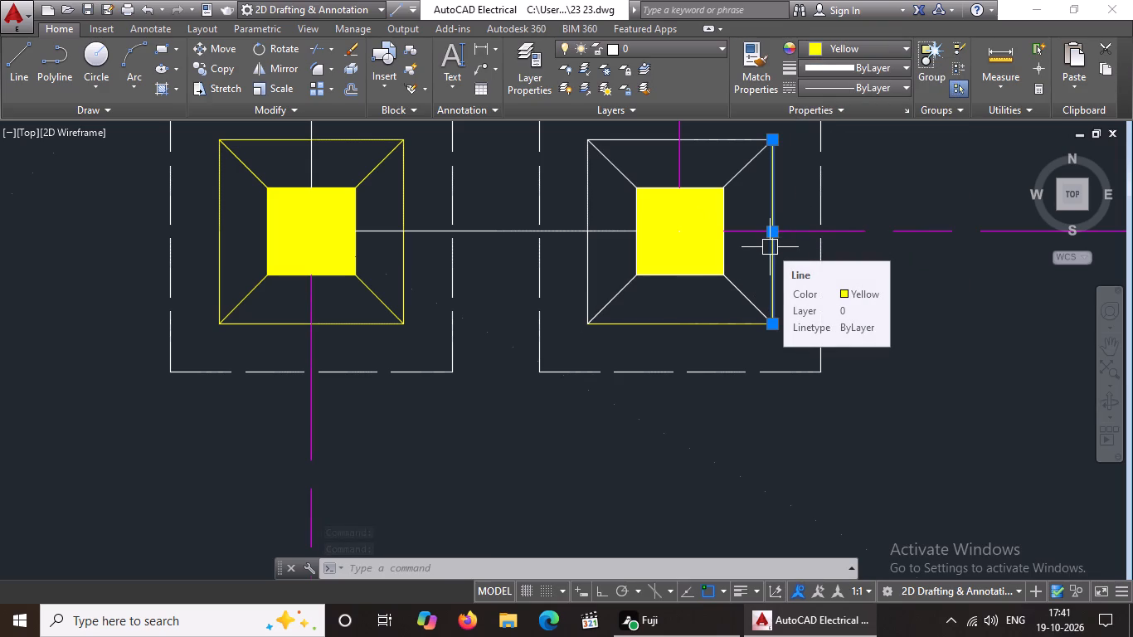
click(700, 141)
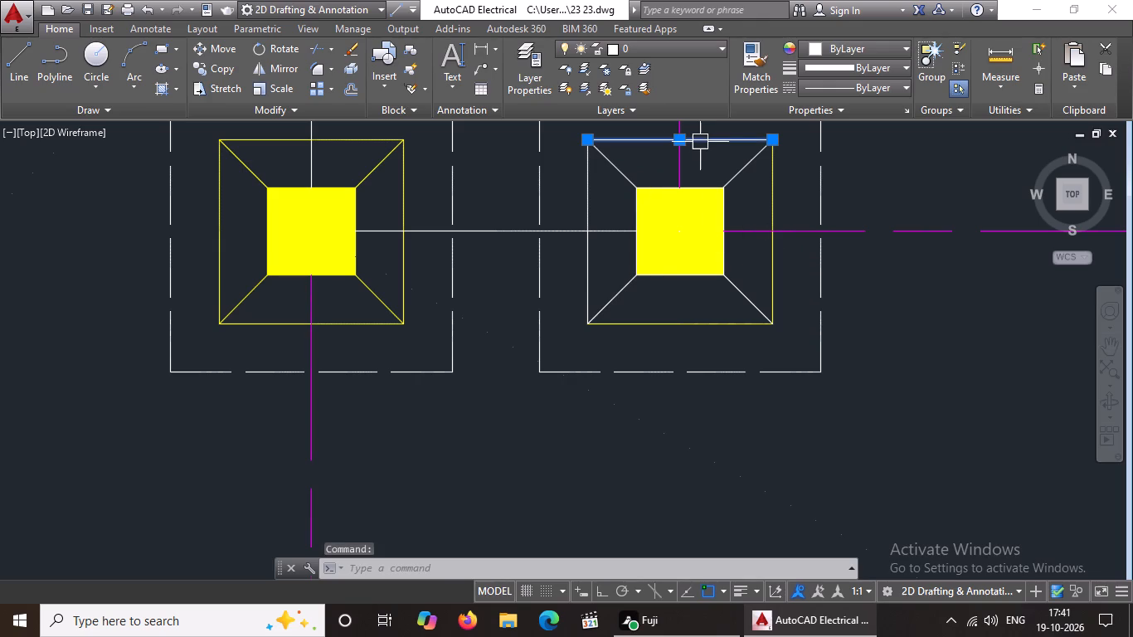
click(826, 50)
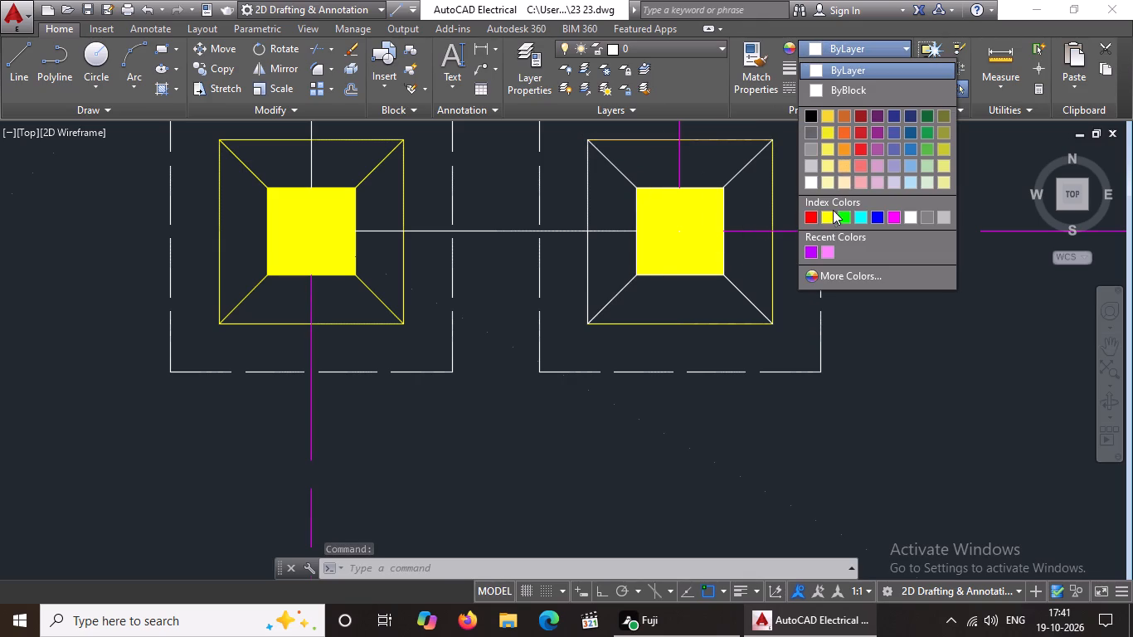
click(828, 213)
click(582, 282)
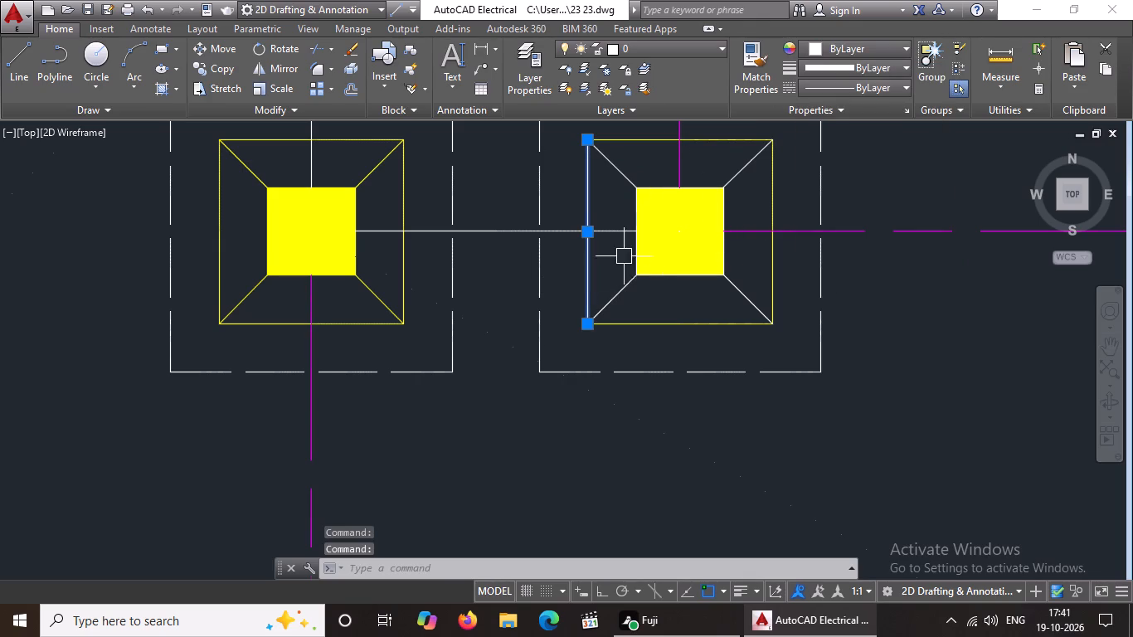
click(877, 42)
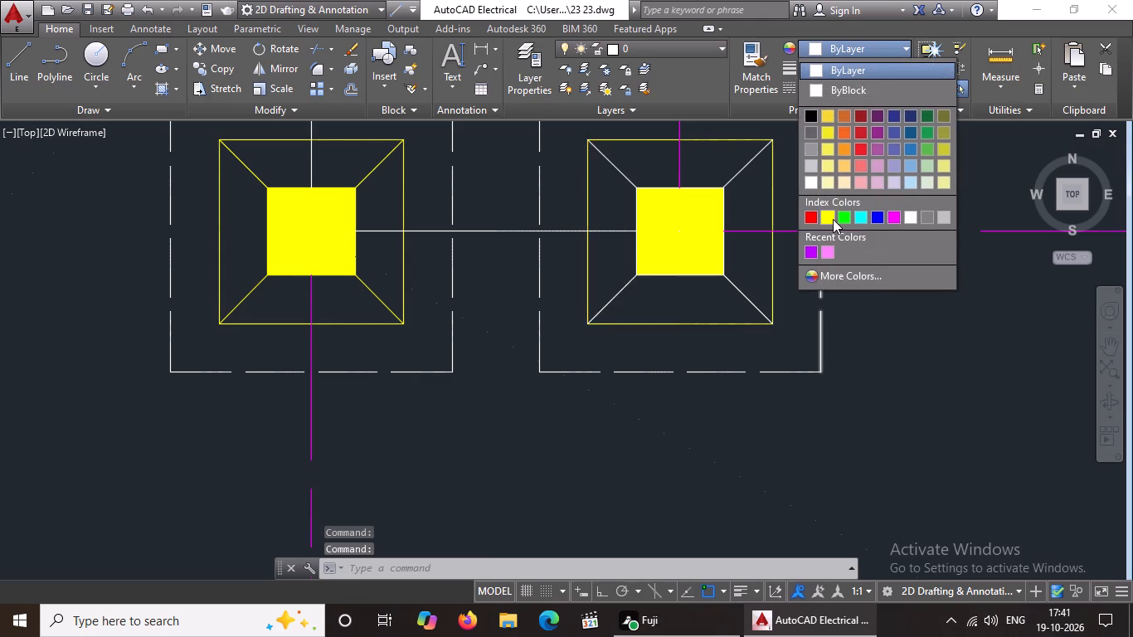
click(833, 218)
scroll(812, 282, down, 3)
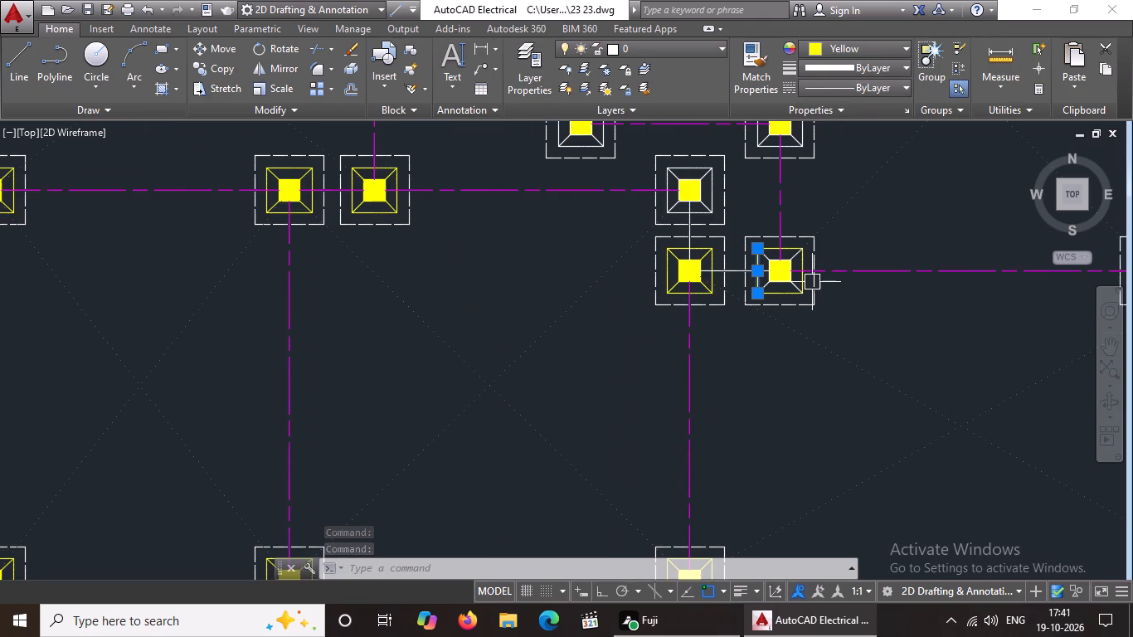
key(Escape)
Colour the diagonal lines and column outline yellow, together with the inner square, at that same eastern footing of the pair.
scroll(824, 243, up, 2)
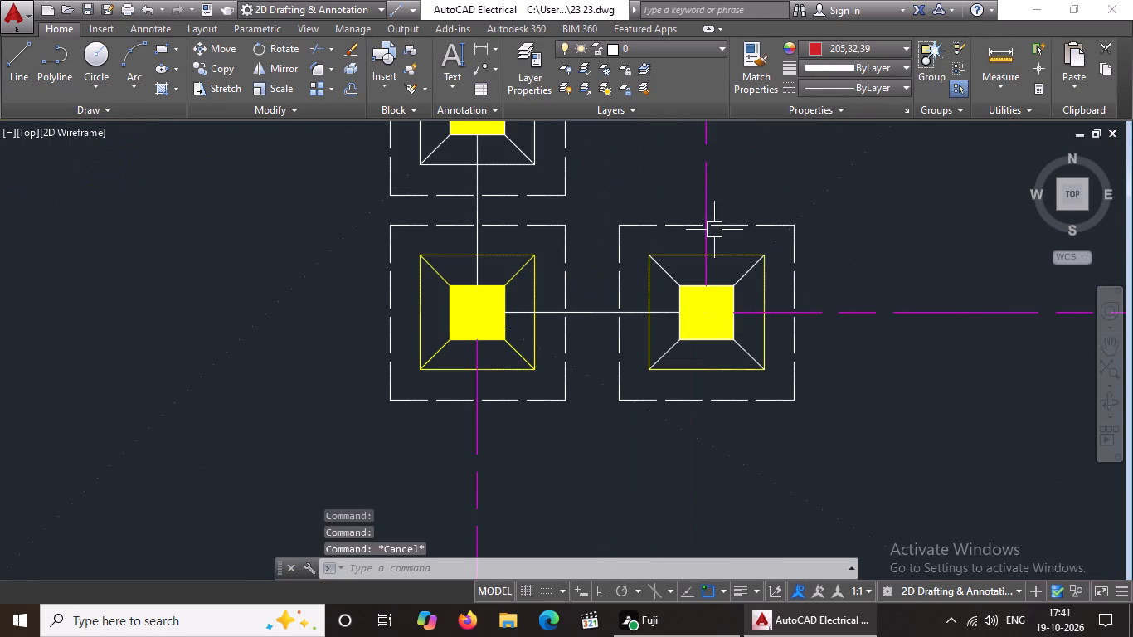
click(639, 245)
click(780, 378)
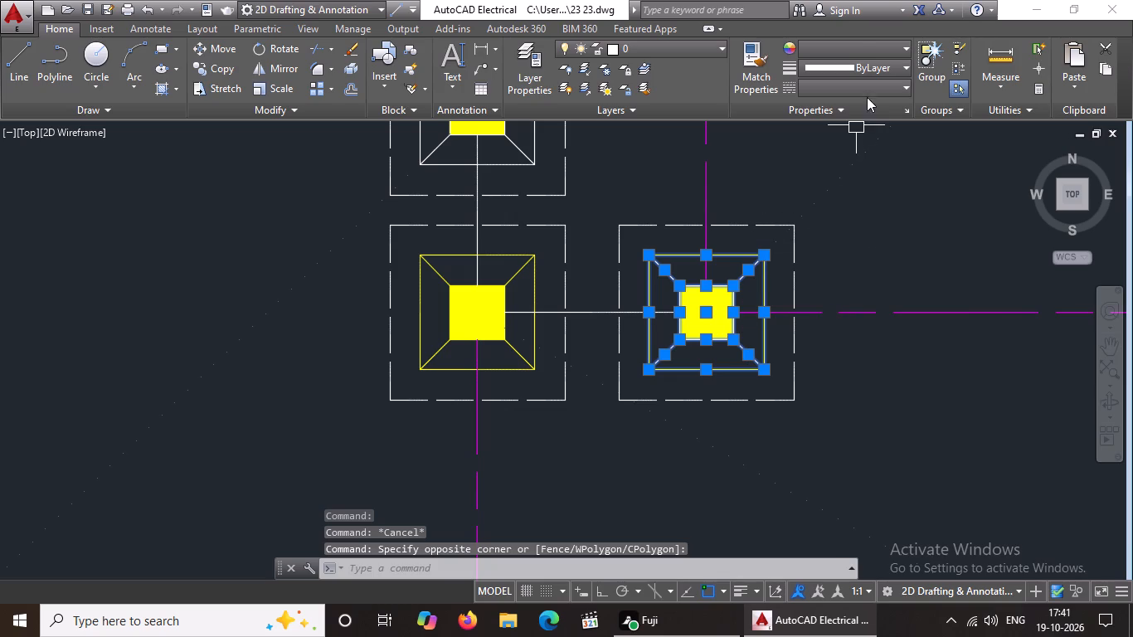
click(857, 45)
click(829, 216)
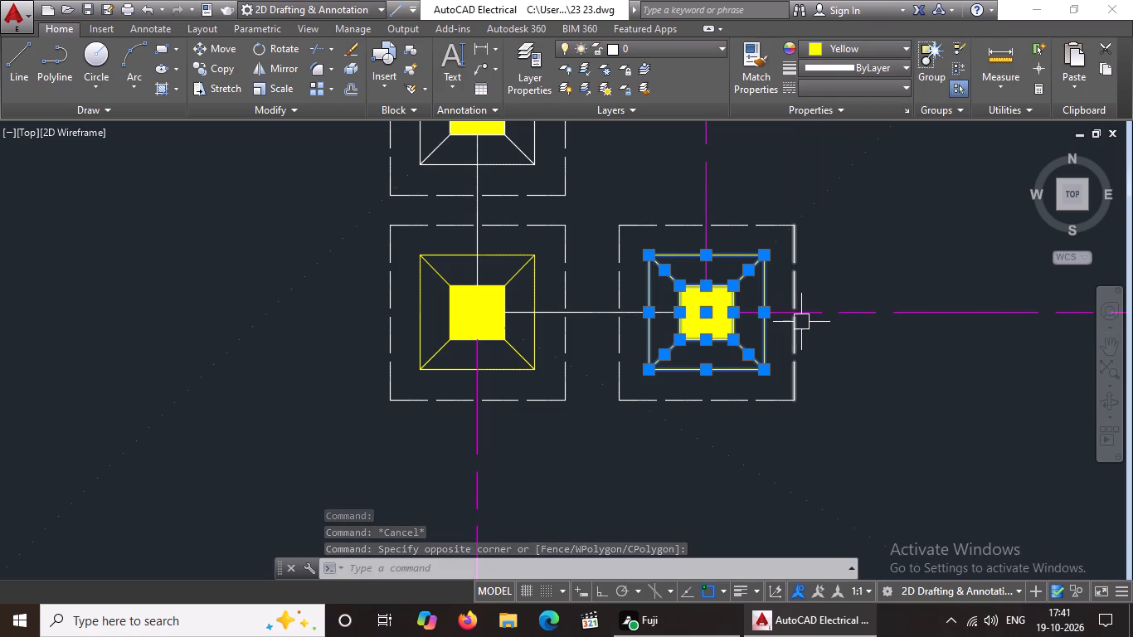
key(Escape)
Colour all four sides of the inner square yellow at the footing directly north of the pair's western footing, joined by the white vertical line.
scroll(801, 322, down, 1)
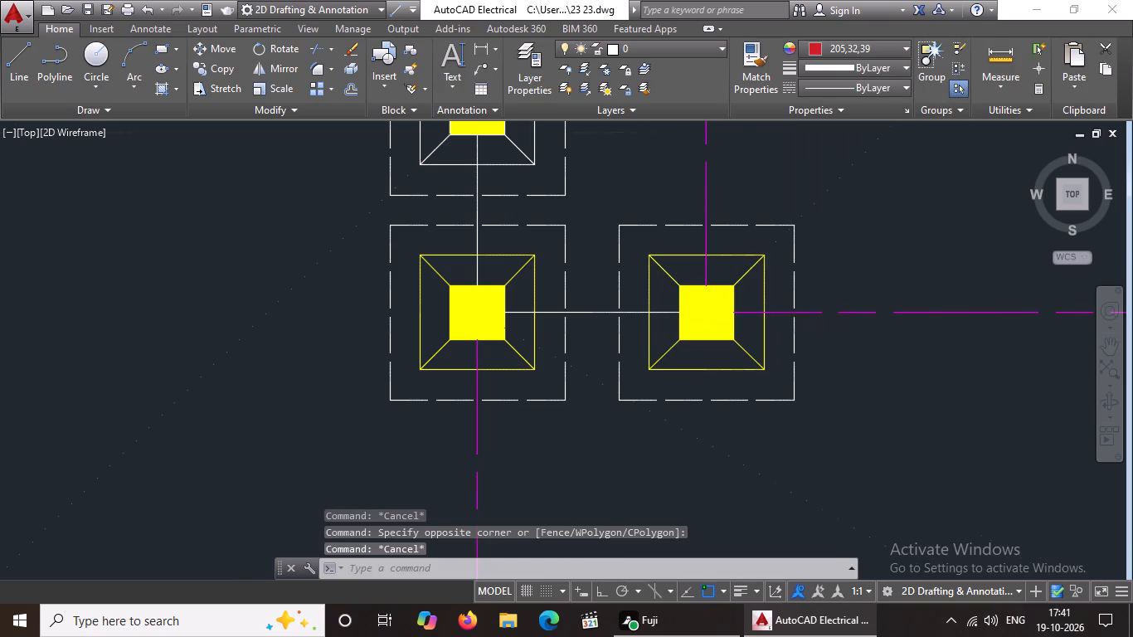
scroll(801, 322, down, 2)
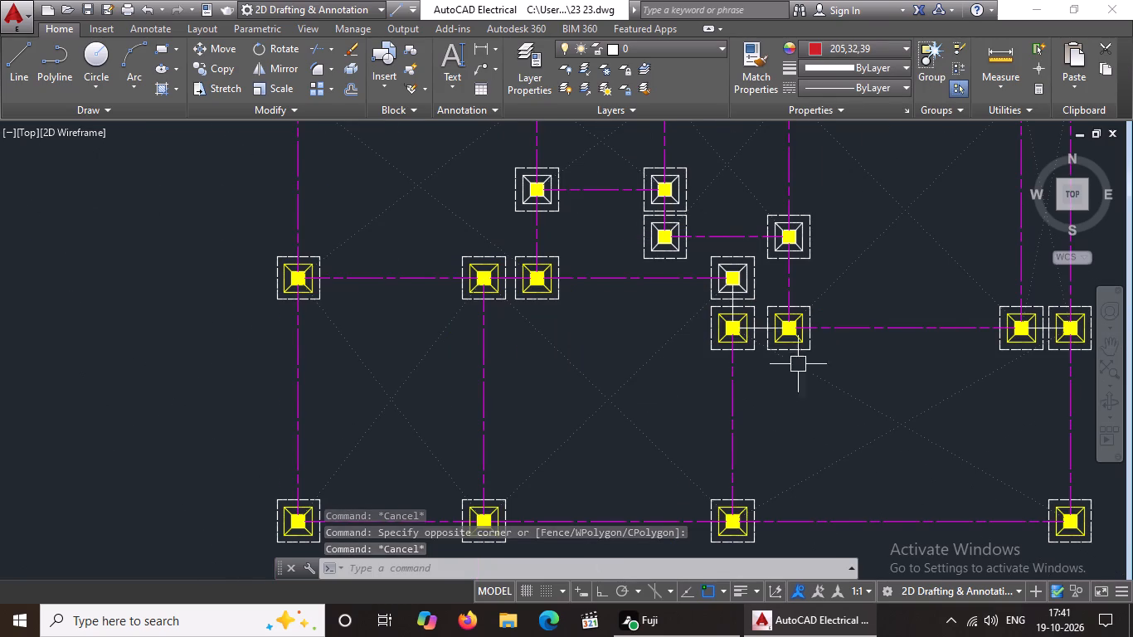
middle_drag(786, 370, 601, 448)
scroll(562, 356, up, 3)
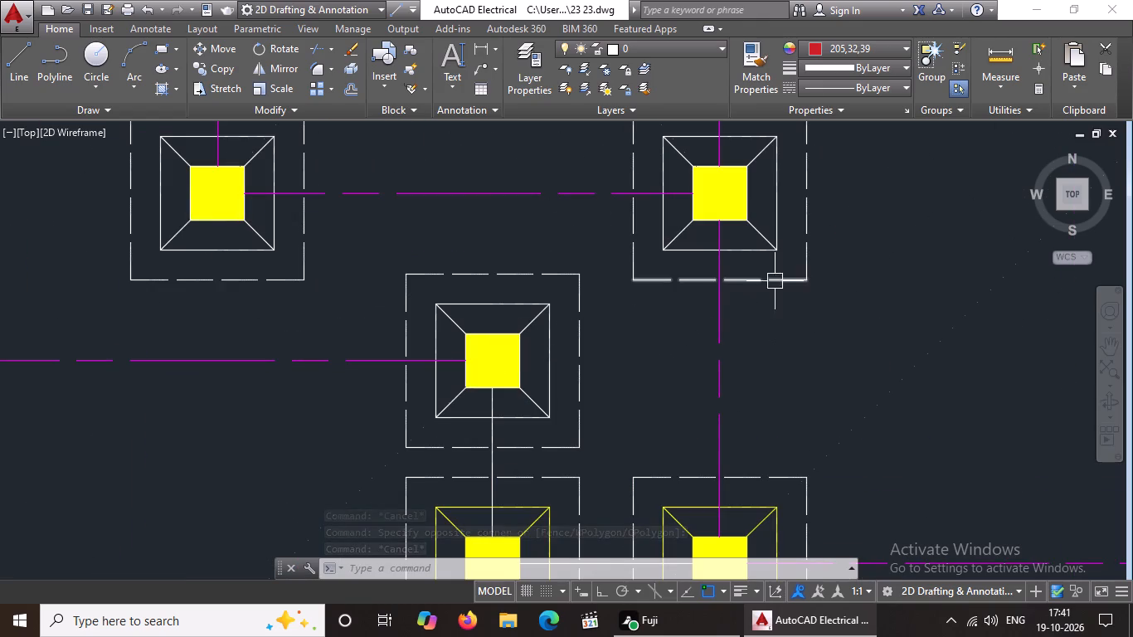
click(528, 418)
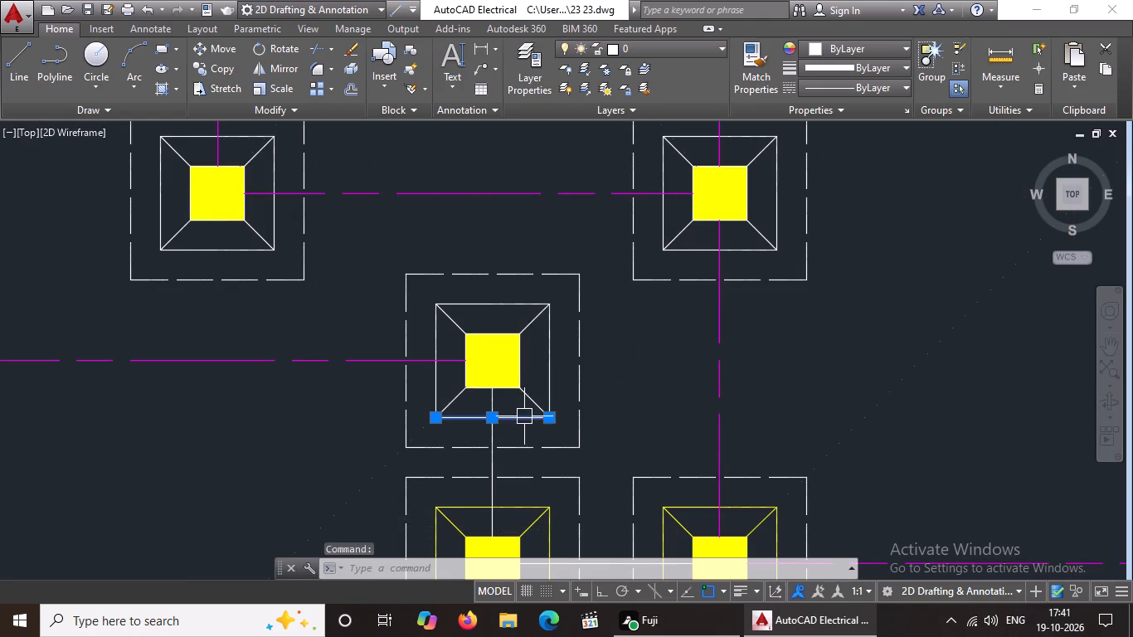
click(887, 45)
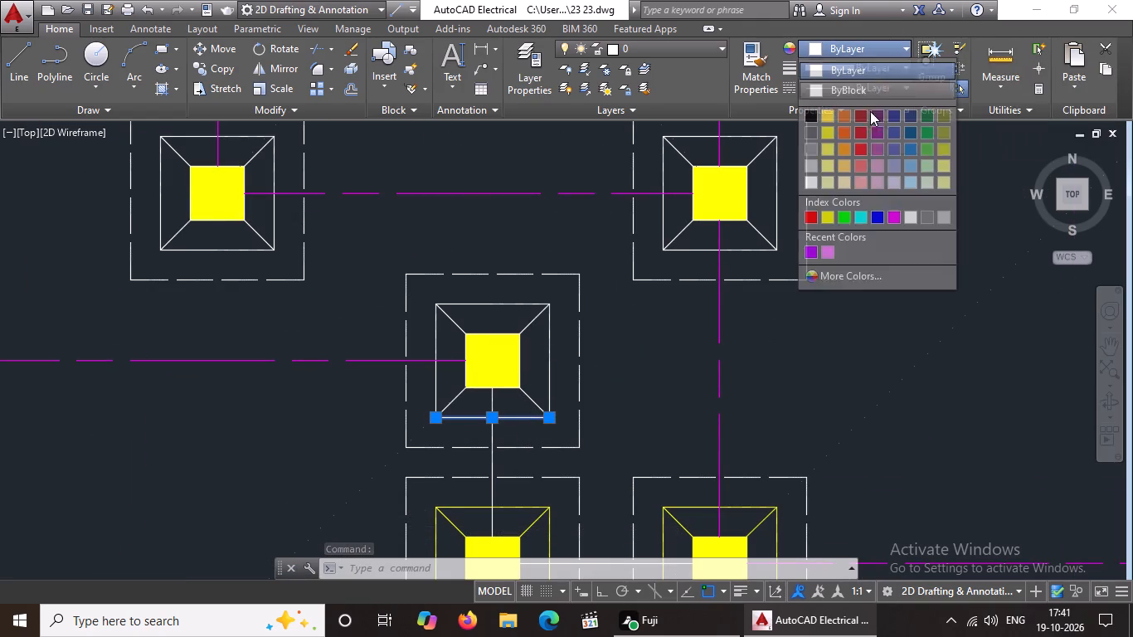
click(828, 222)
click(552, 363)
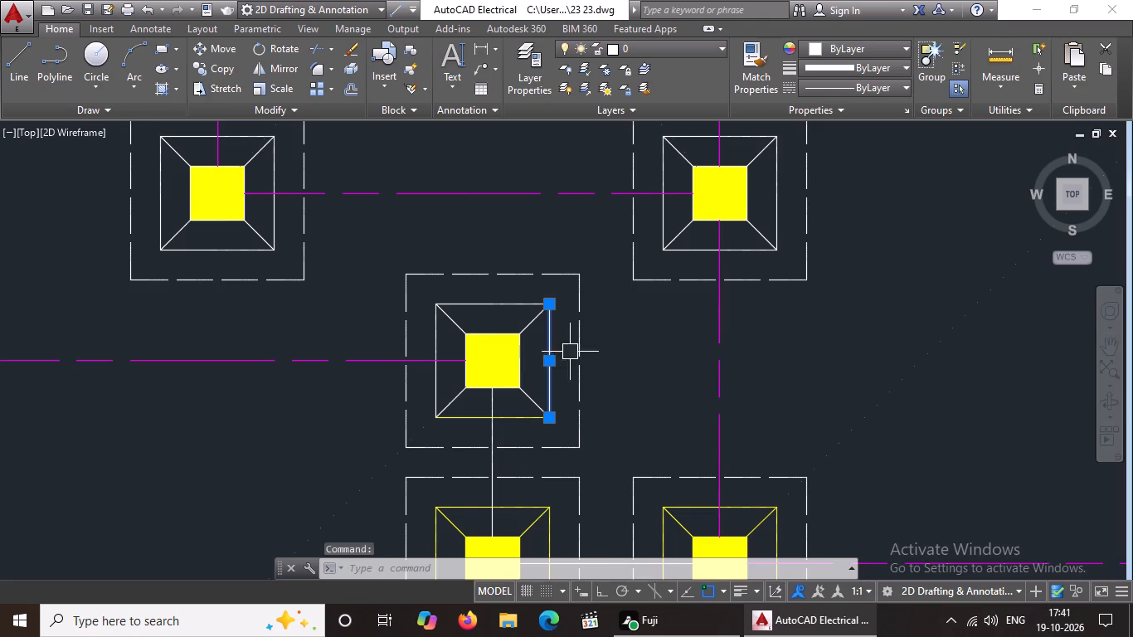
click(847, 46)
click(829, 217)
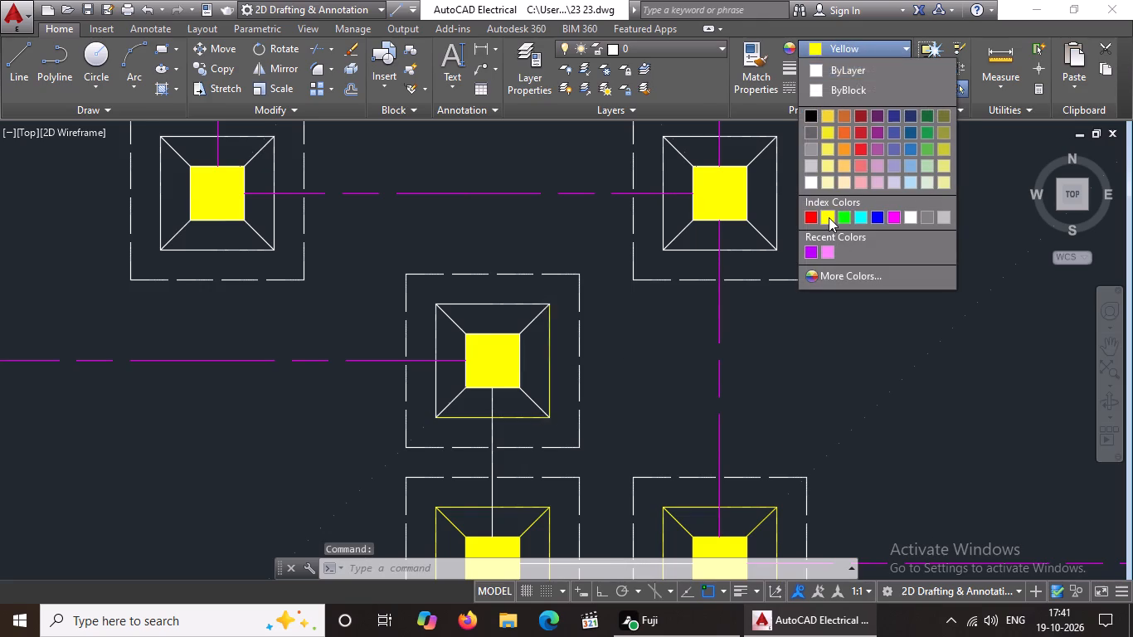
click(502, 301)
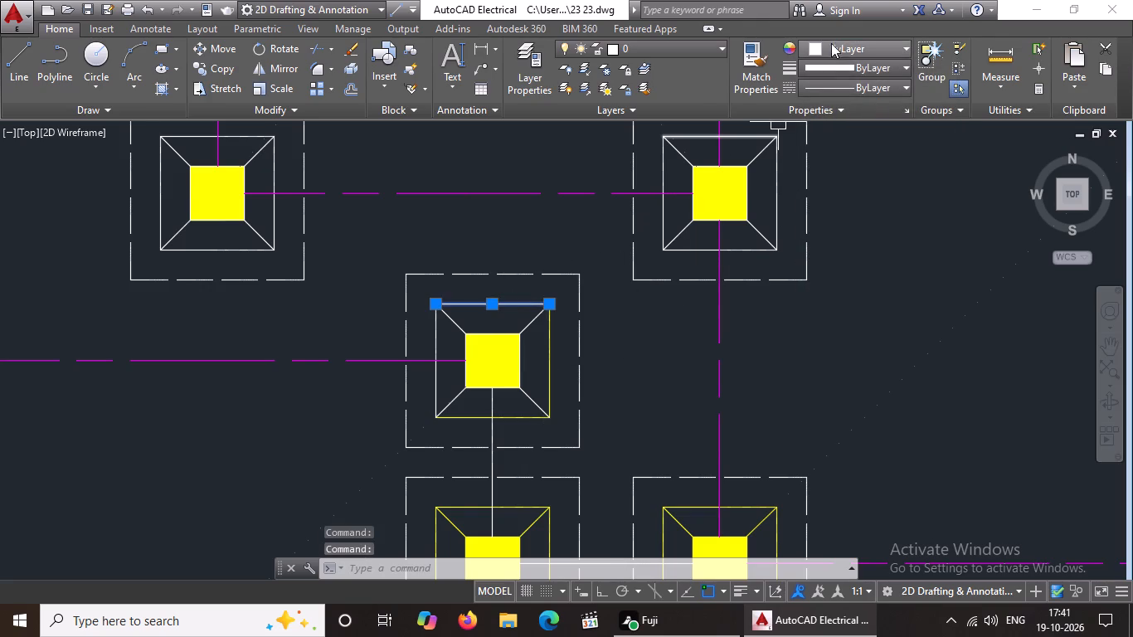
click(832, 42)
click(828, 213)
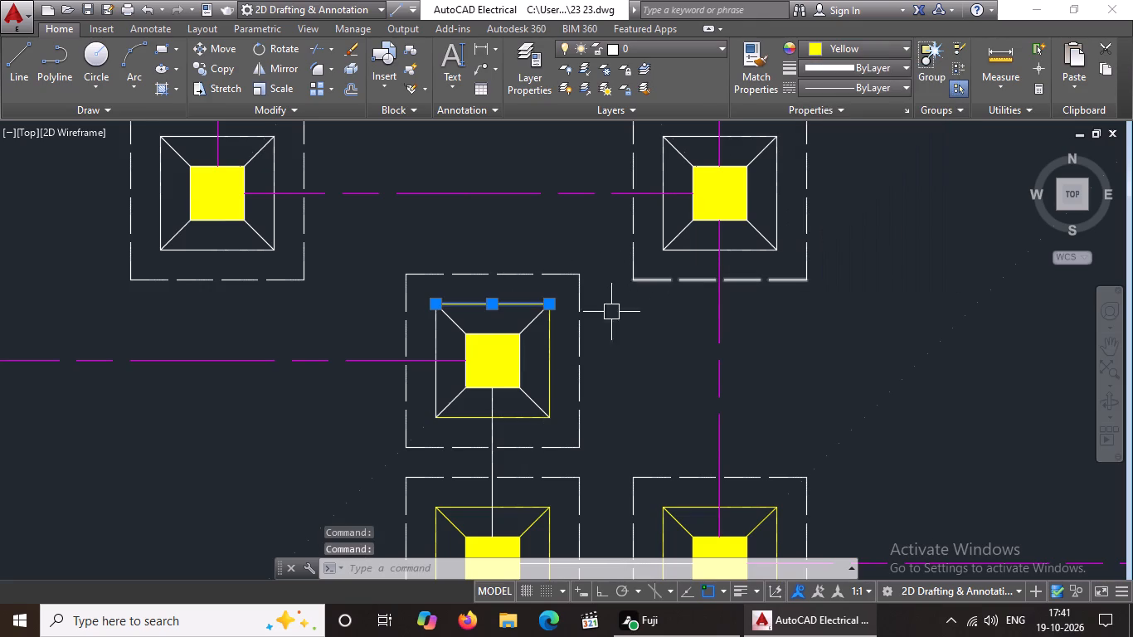
click(437, 340)
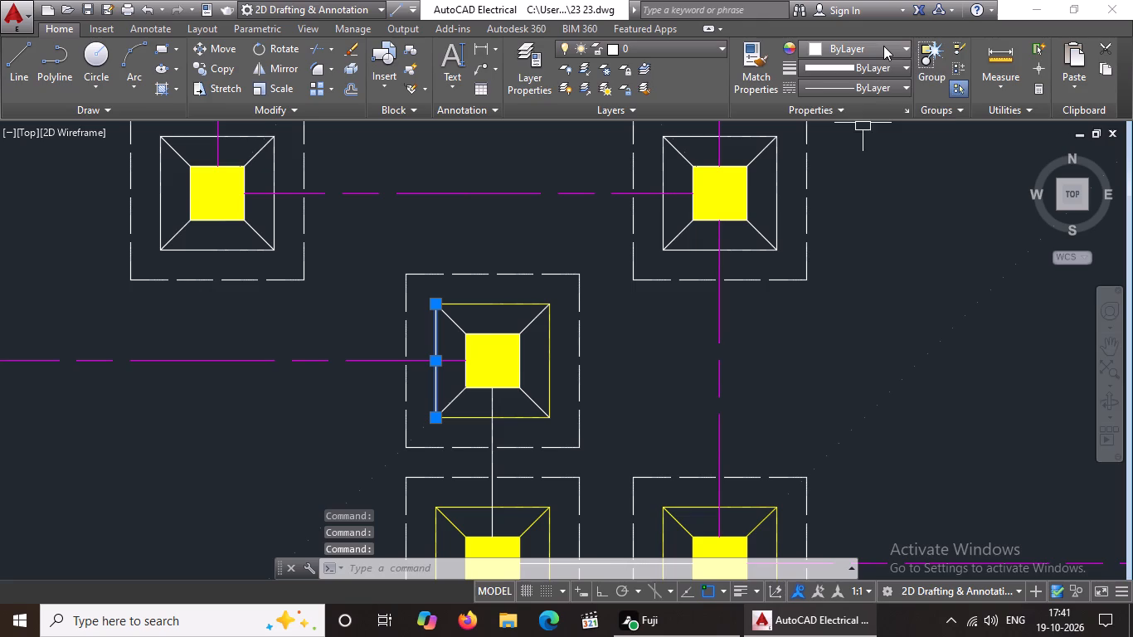
click(883, 46)
click(826, 220)
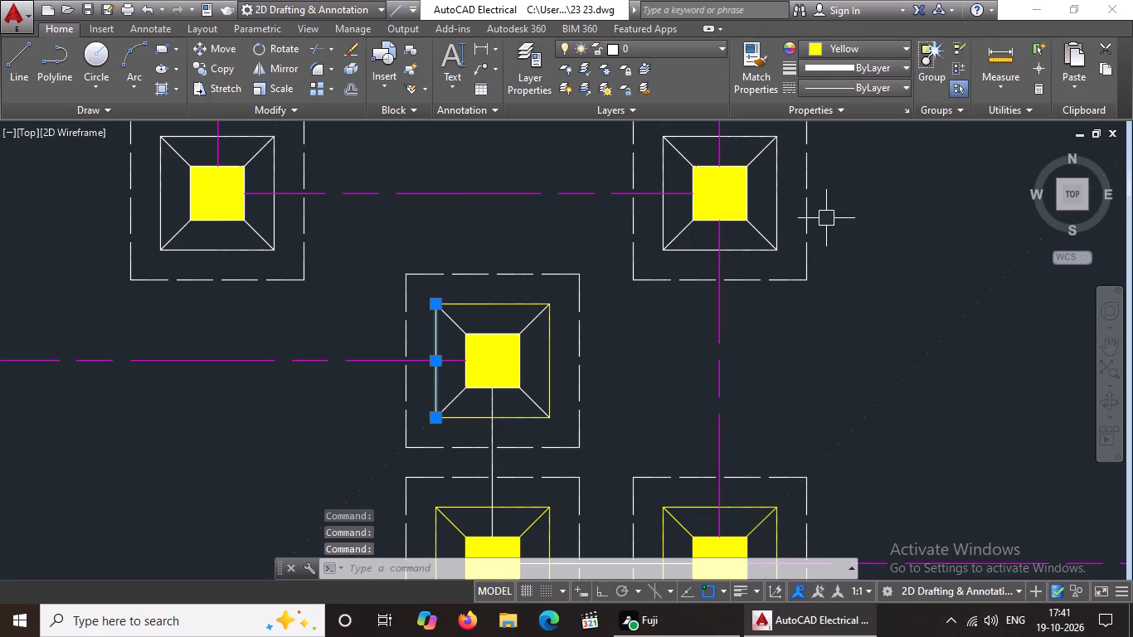
key(Escape)
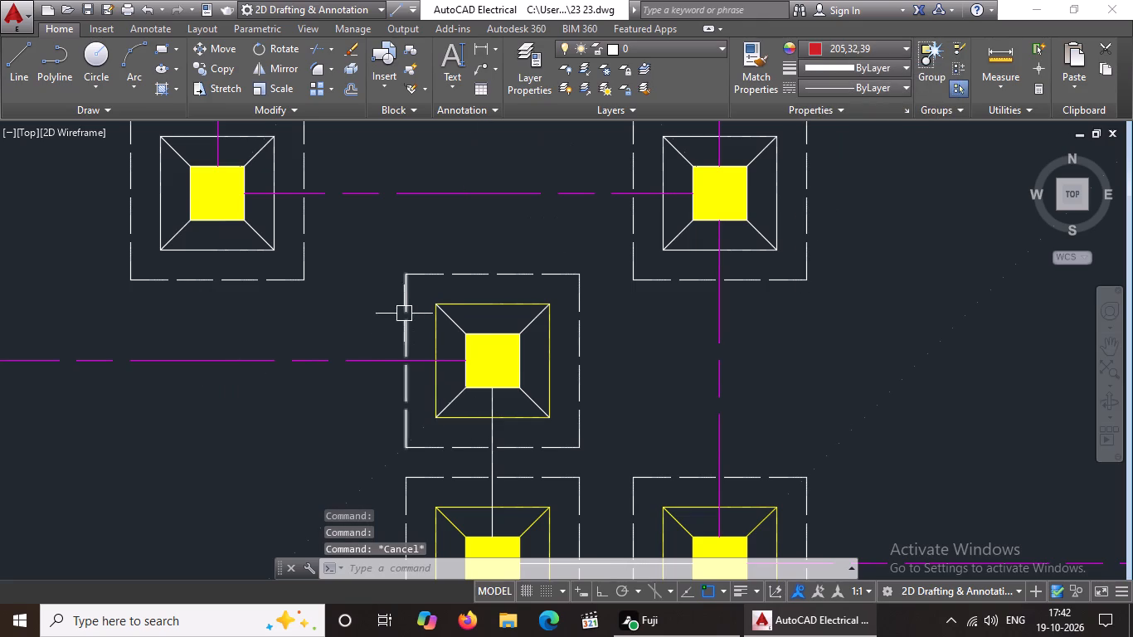
Colour the diagonal lines and column outline yellow, together with the inner square, at that same middle-row footing.
click(416, 292)
click(554, 435)
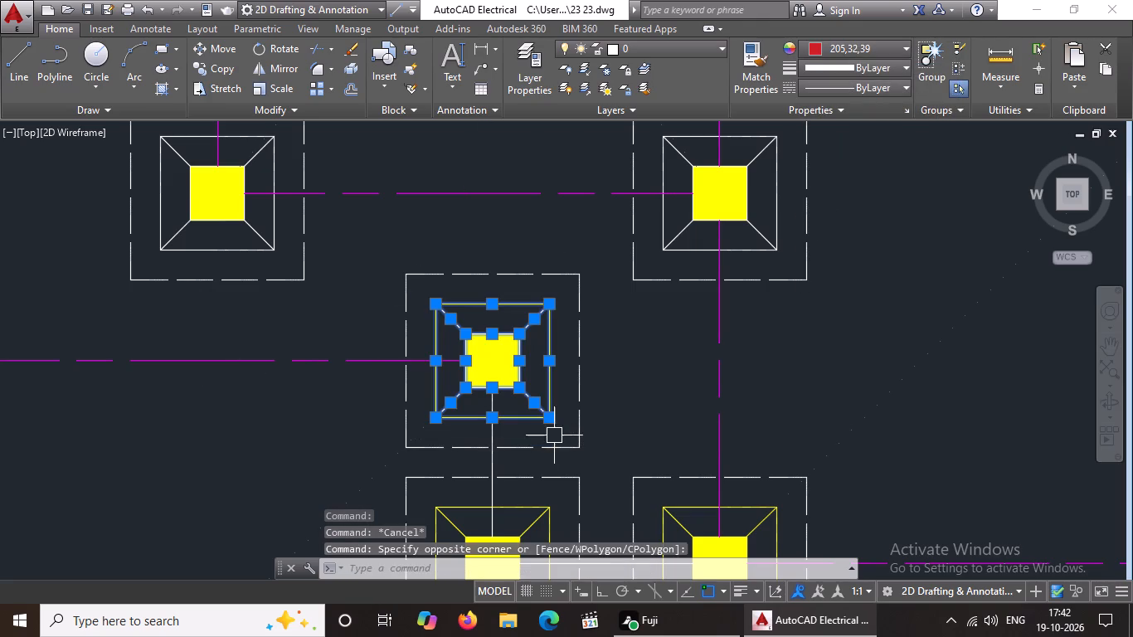
click(811, 45)
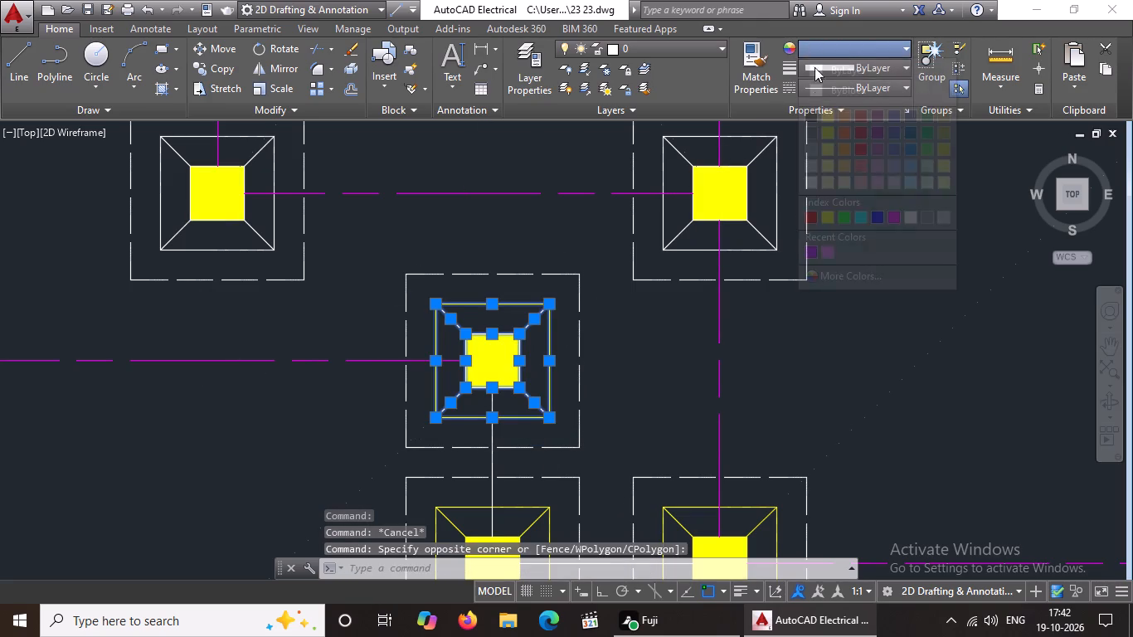
click(824, 221)
key(Escape)
Colour all four sides of the inner square yellow at the footing to the northeast, north of the pair's eastern footing on the magenta line.
scroll(780, 292, down, 2)
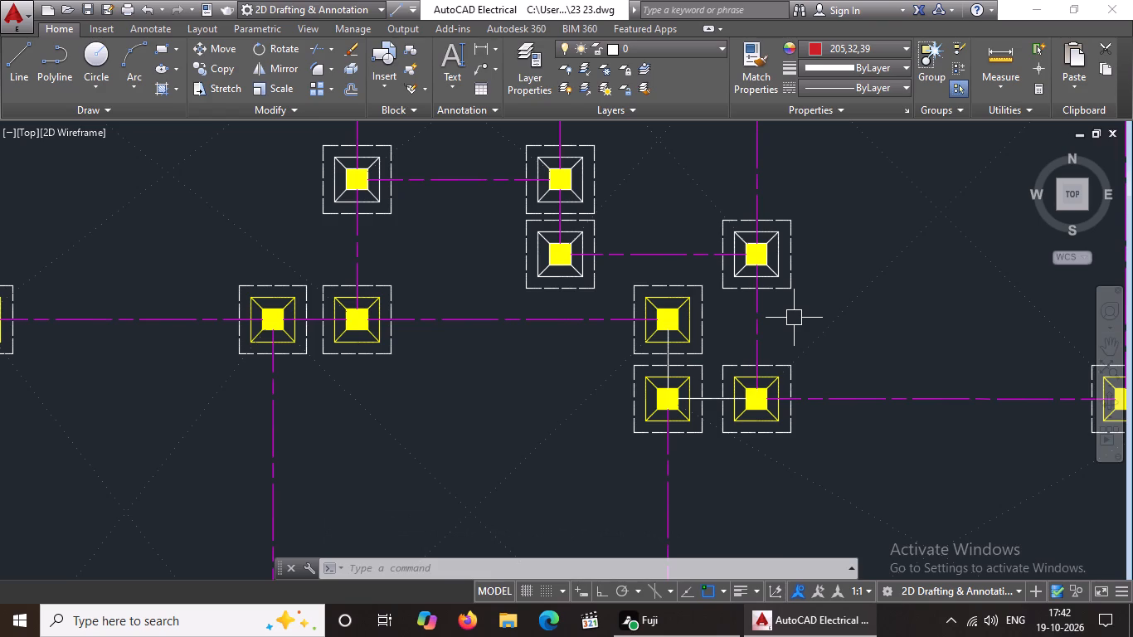
scroll(780, 295, up, 3)
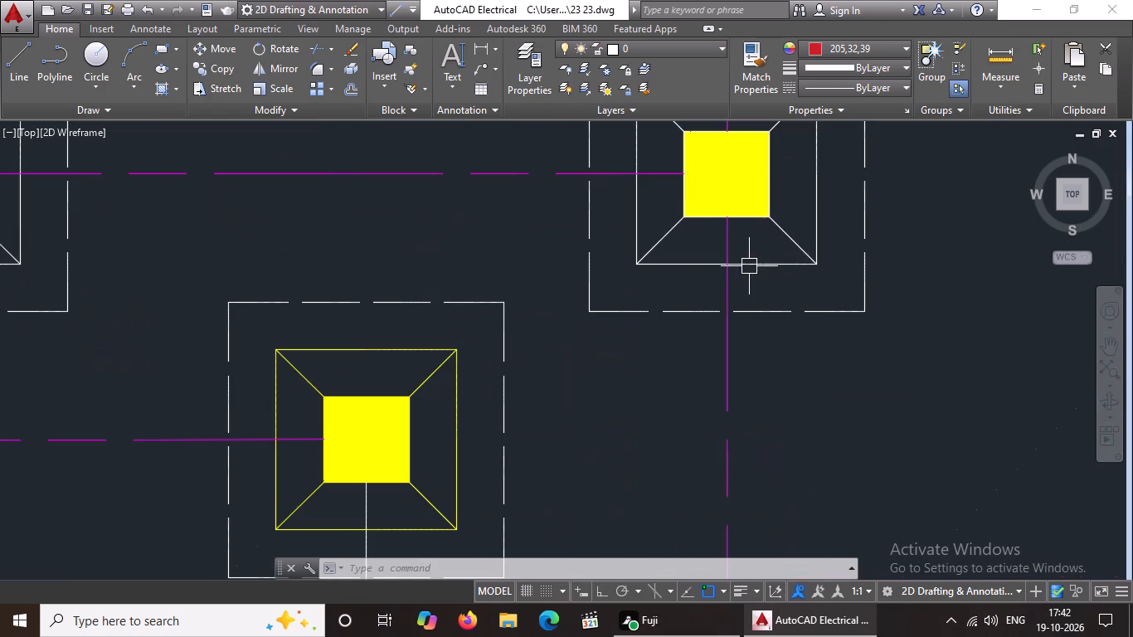
click(752, 265)
click(838, 51)
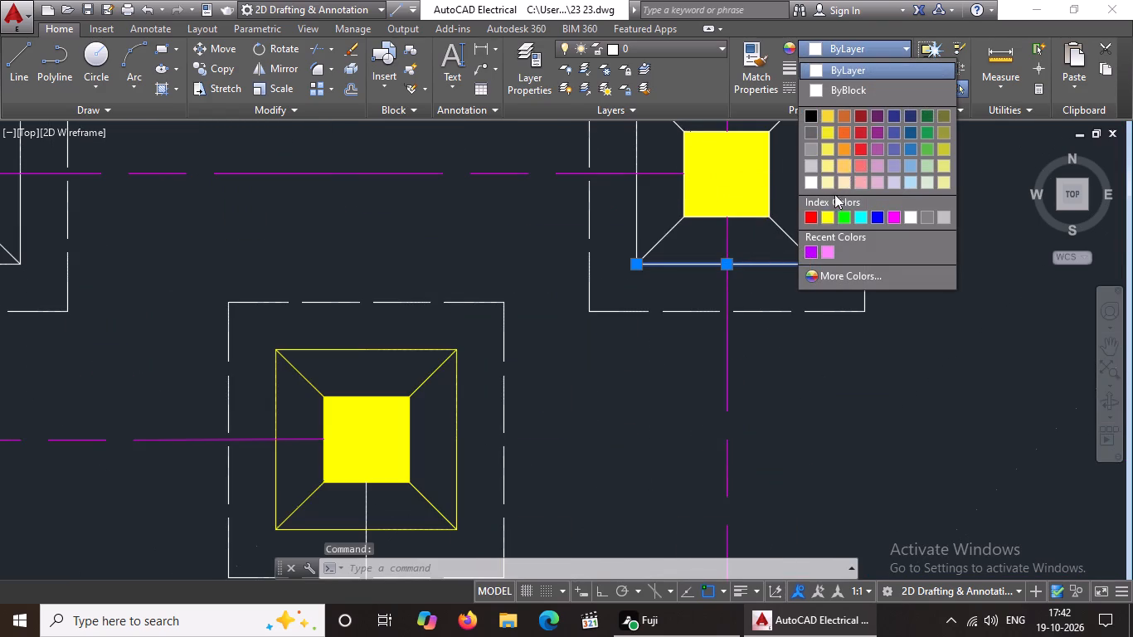
click(832, 214)
scroll(832, 217, down, 1)
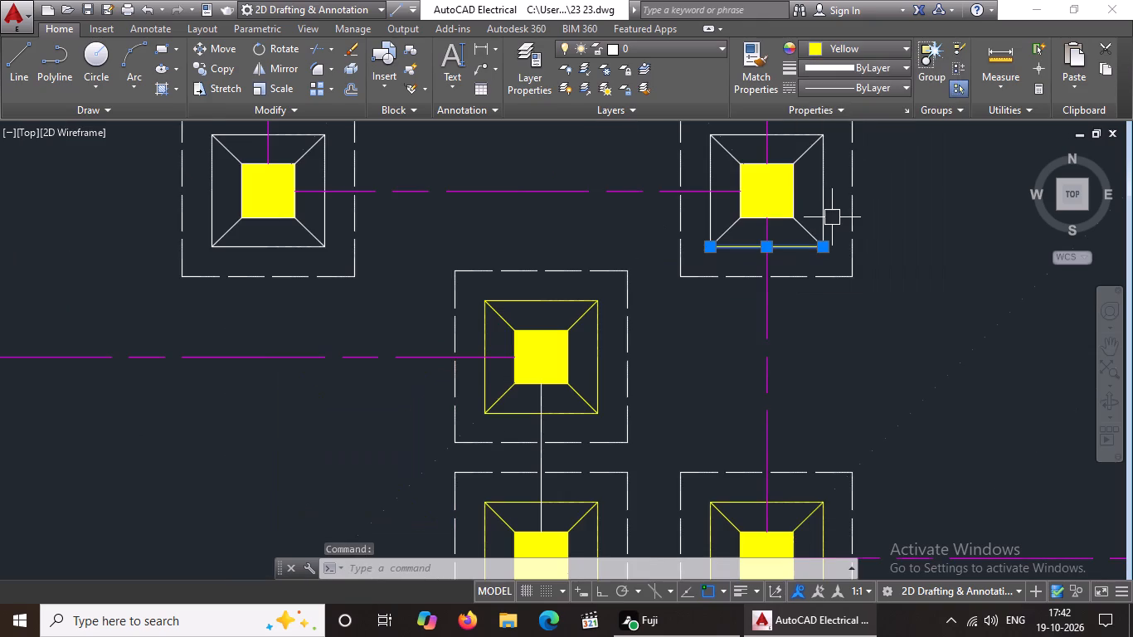
click(821, 213)
click(840, 52)
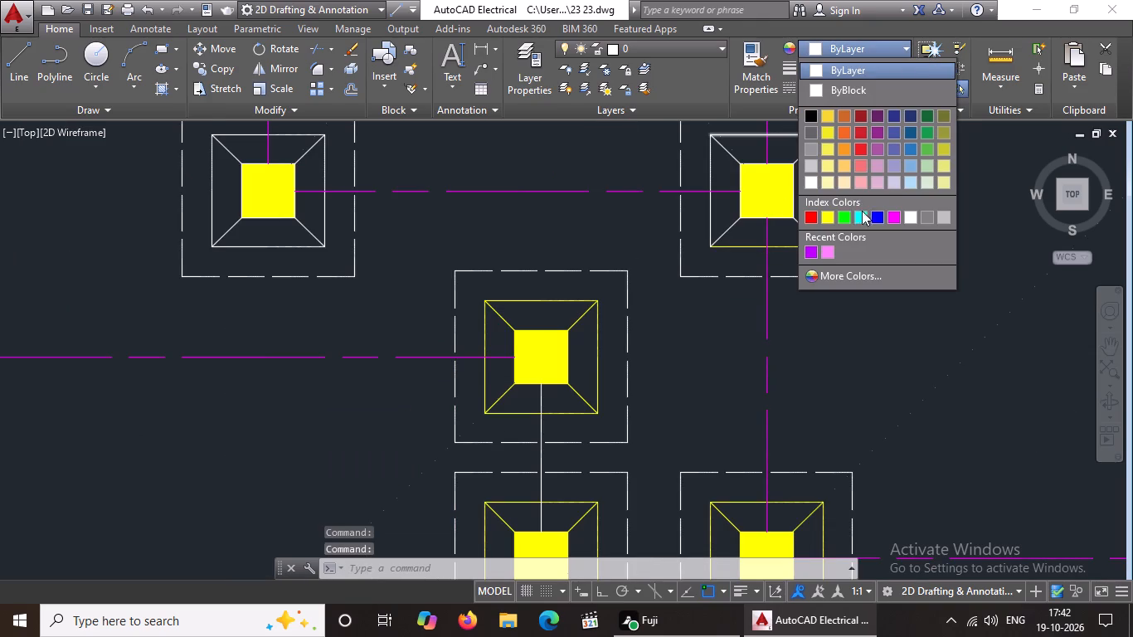
click(832, 217)
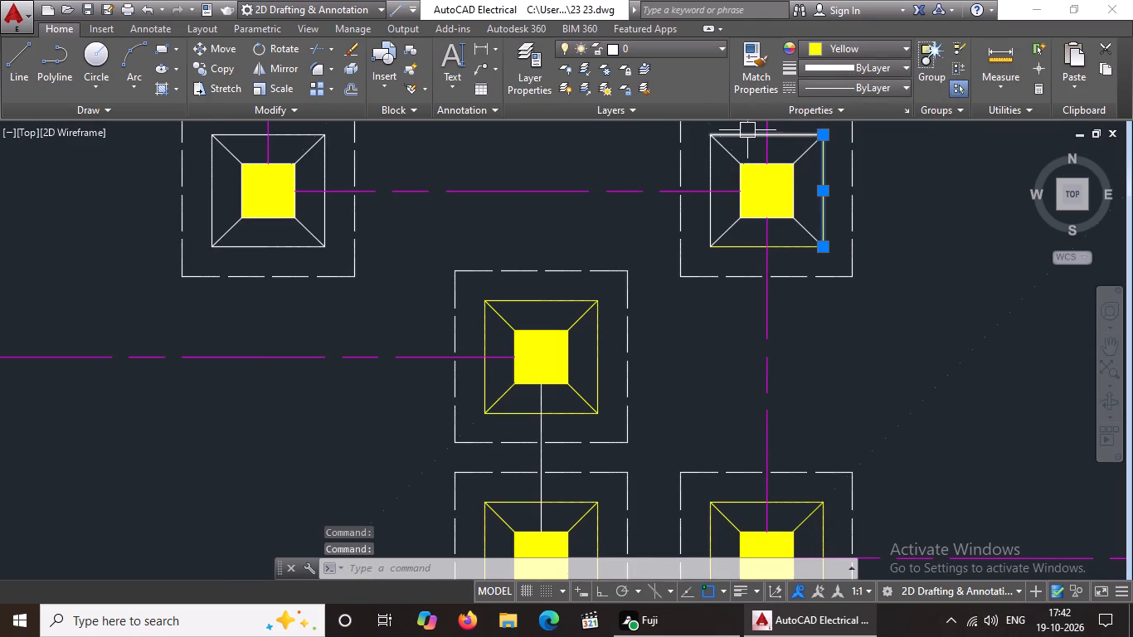
click(747, 131)
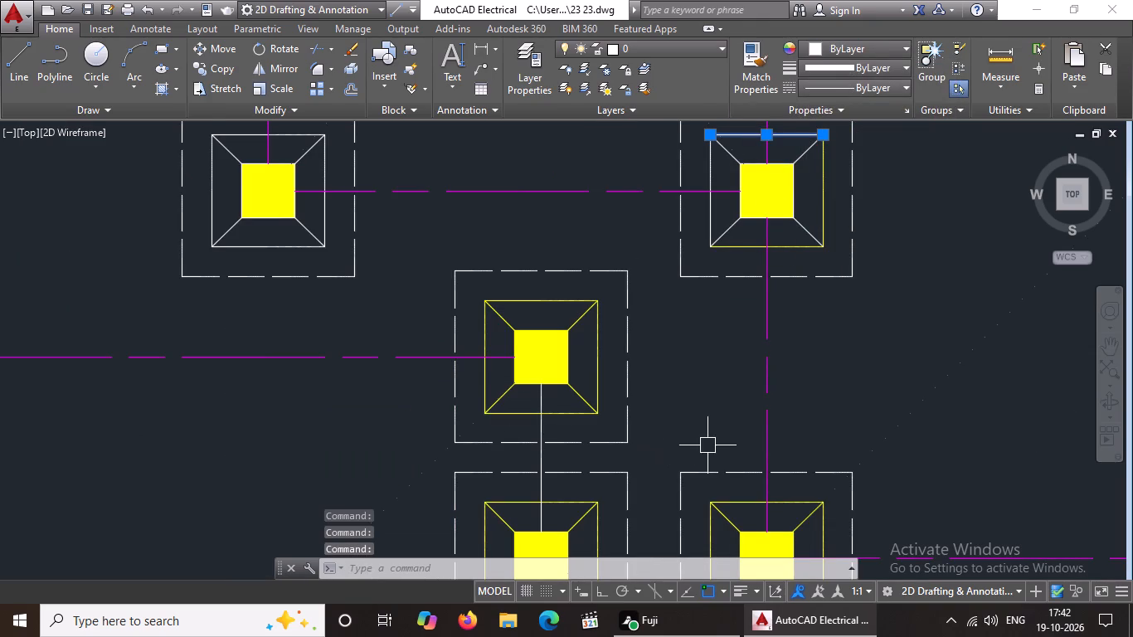
click(841, 42)
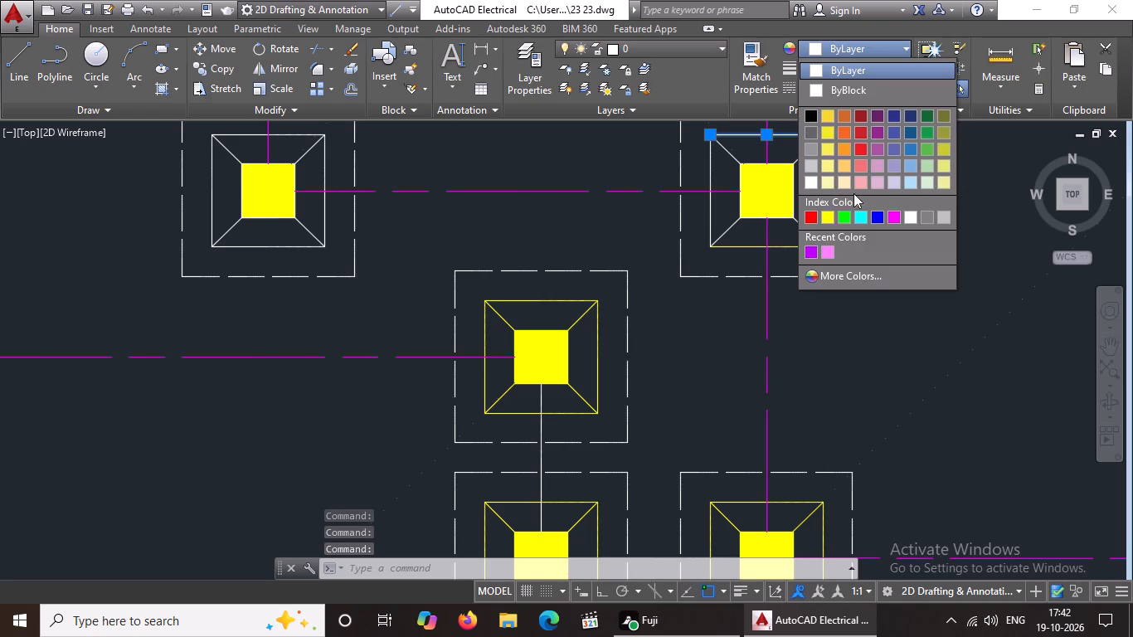
click(829, 213)
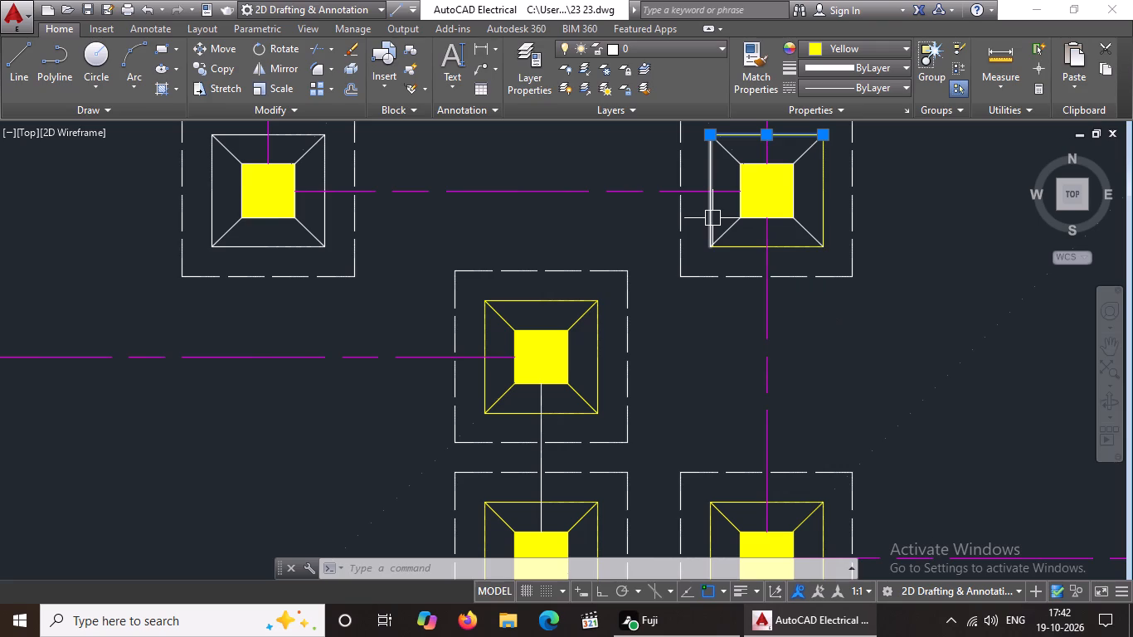
click(708, 216)
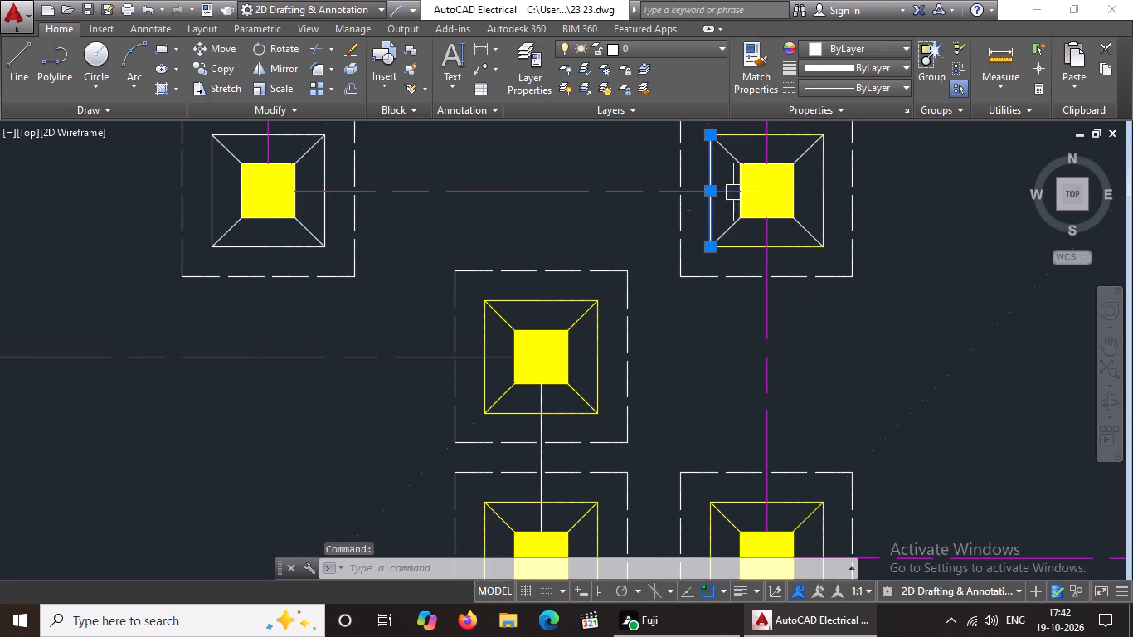
click(839, 47)
click(825, 212)
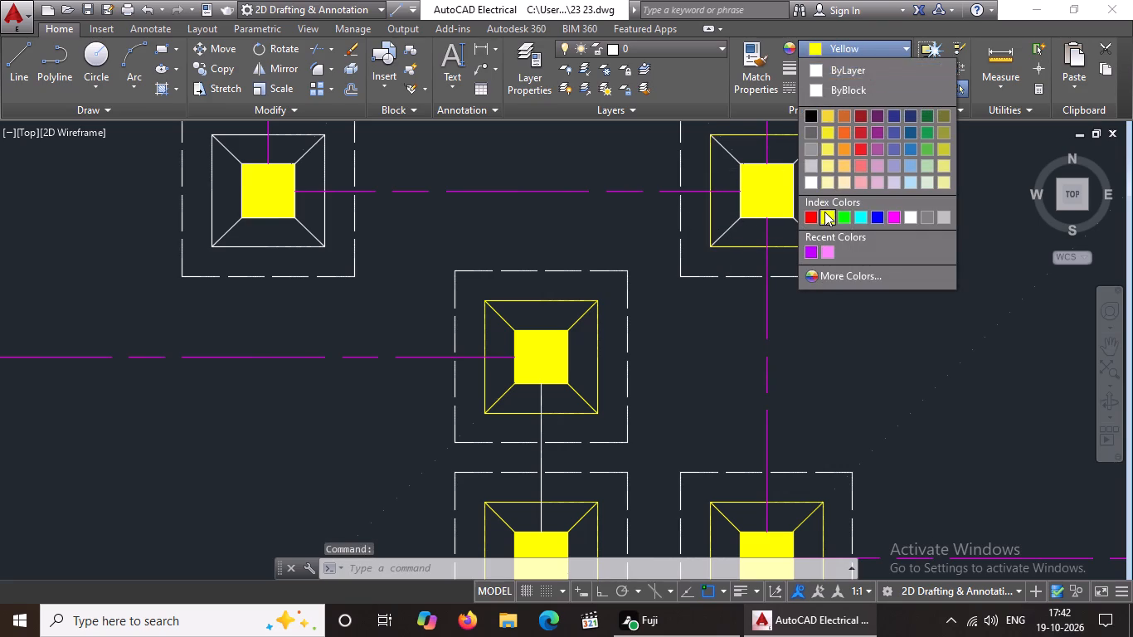
scroll(794, 262, down, 1)
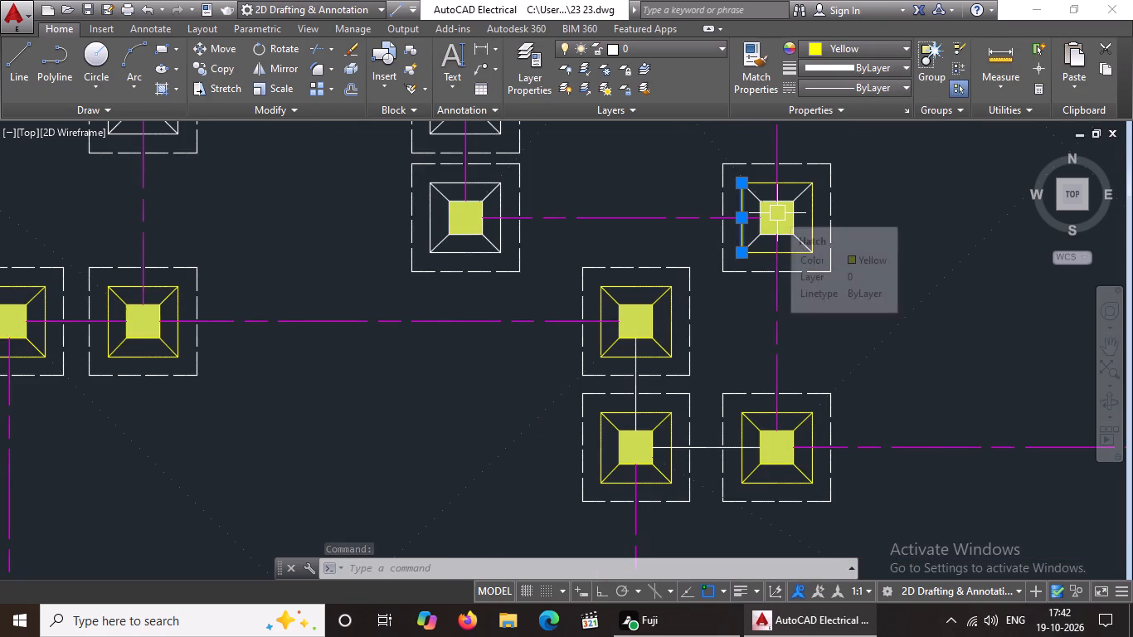
key(Escape)
Colour the diagonal lines and column outline yellow, together with the inner square, at that same northeastern footing.
scroll(761, 197, up, 2)
click(696, 143)
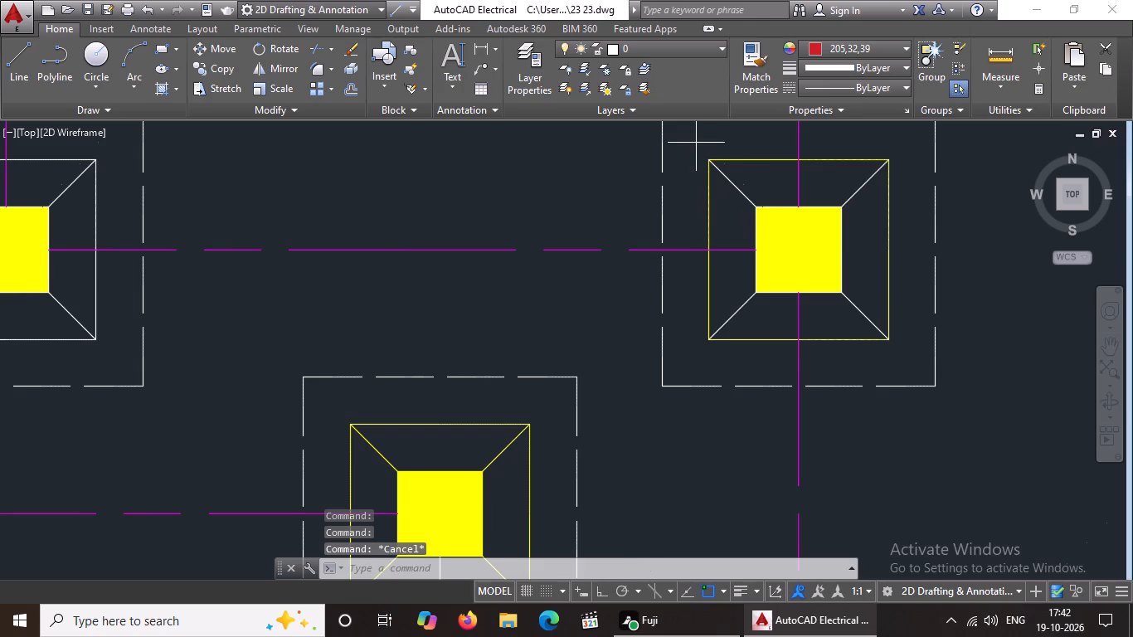
click(902, 347)
click(887, 48)
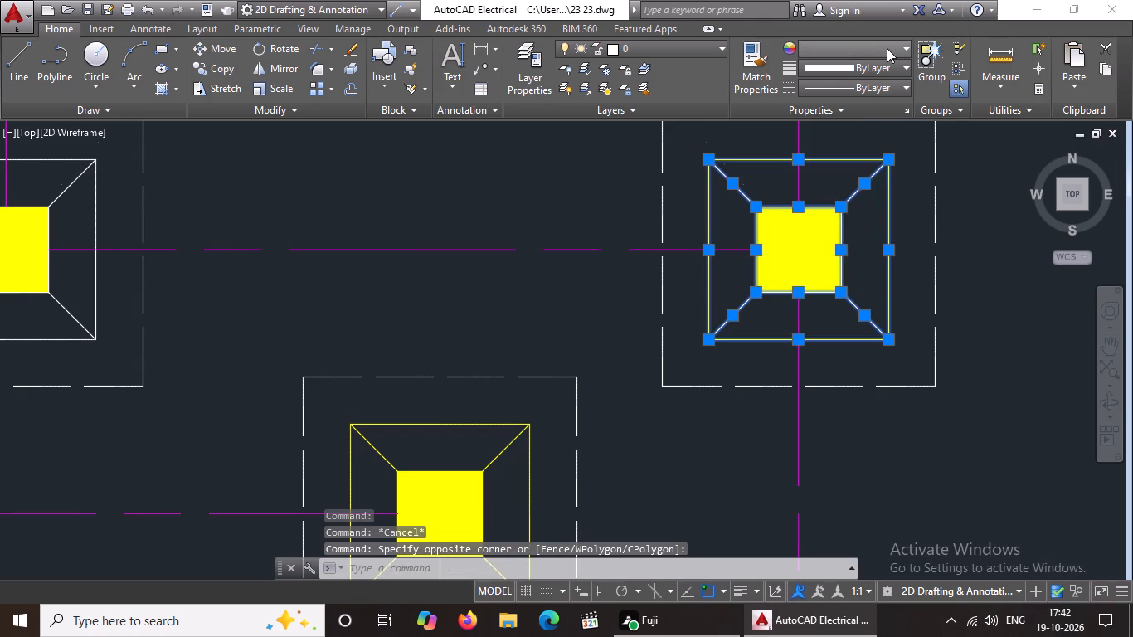
click(824, 217)
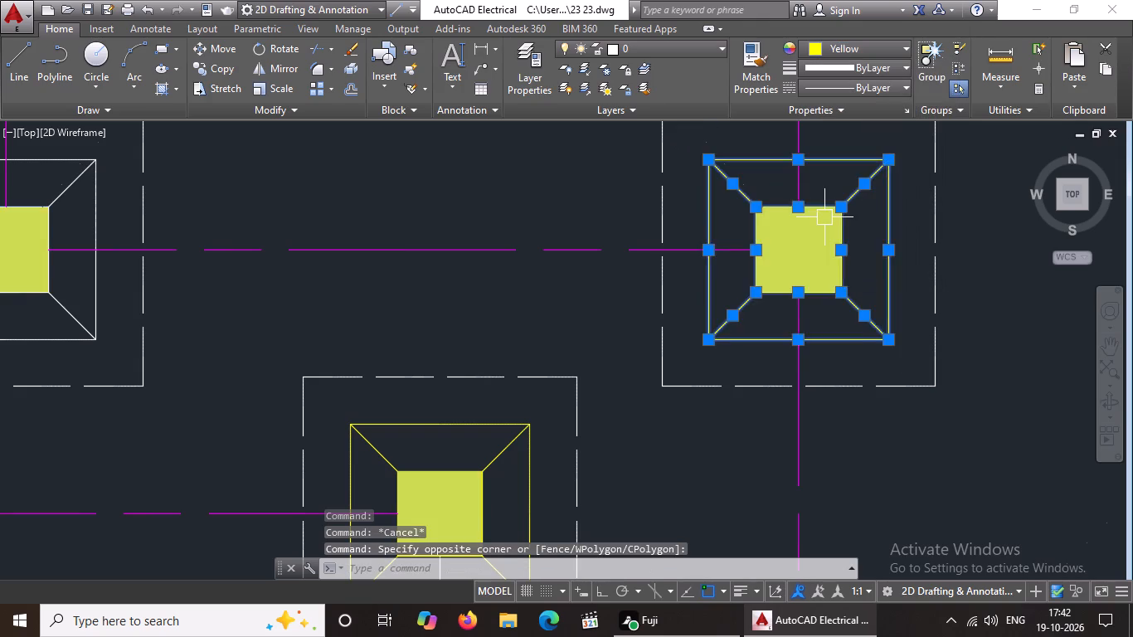
key(Escape)
Colour all four sides of the inner square yellow at the footing directly west of the northeastern footing, along the magenta line.
scroll(824, 280, down, 3)
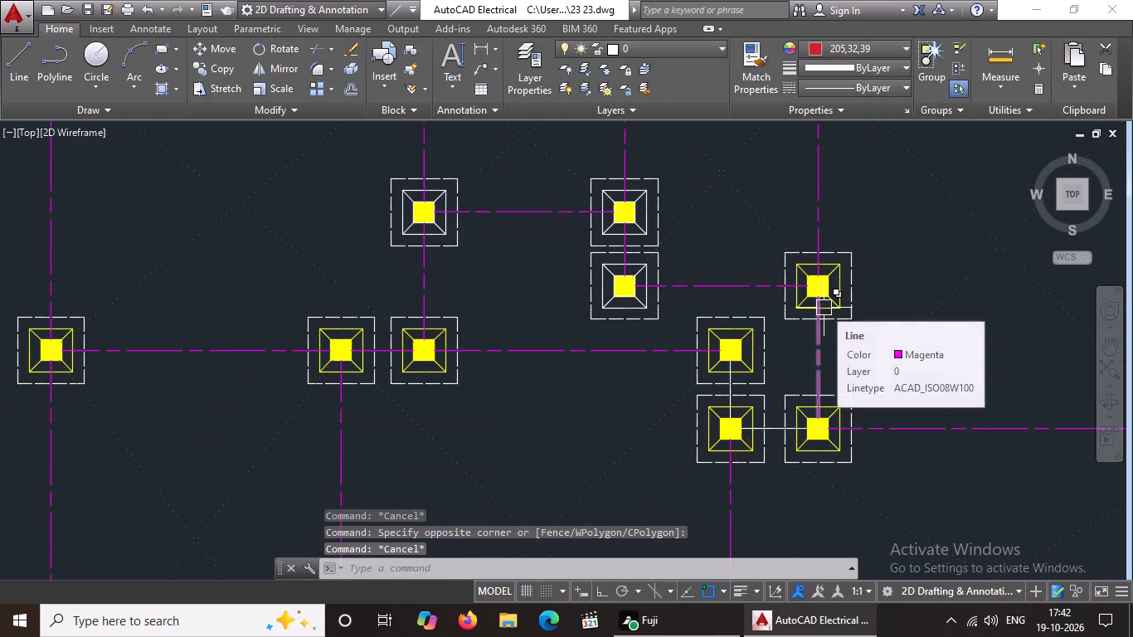
scroll(671, 309, down, 2)
scroll(672, 309, up, 3)
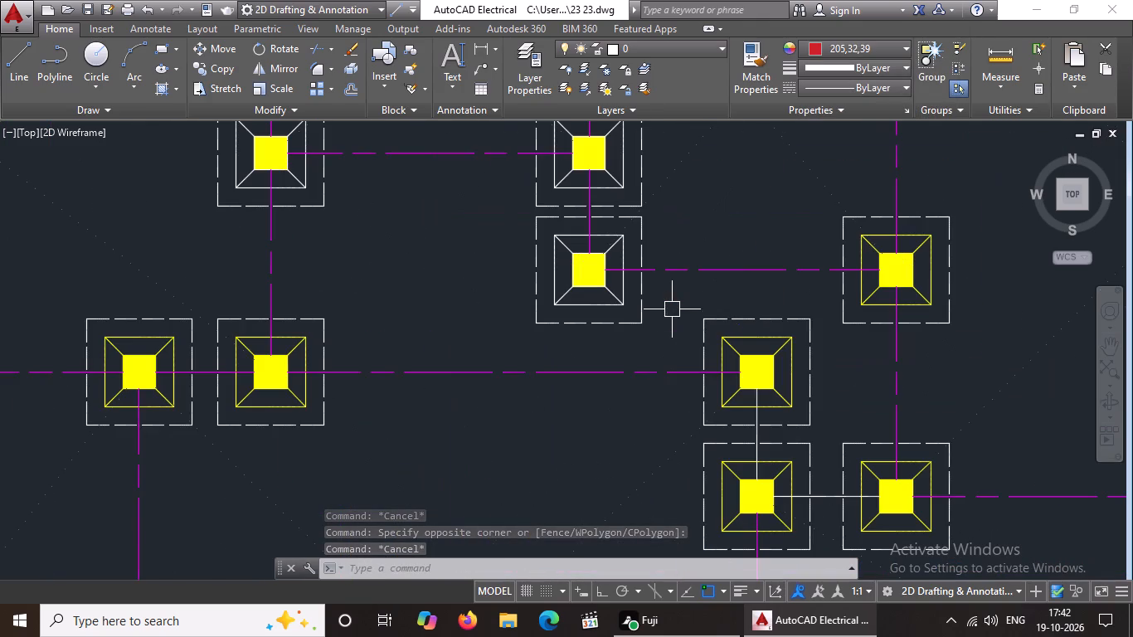
scroll(594, 308, up, 3)
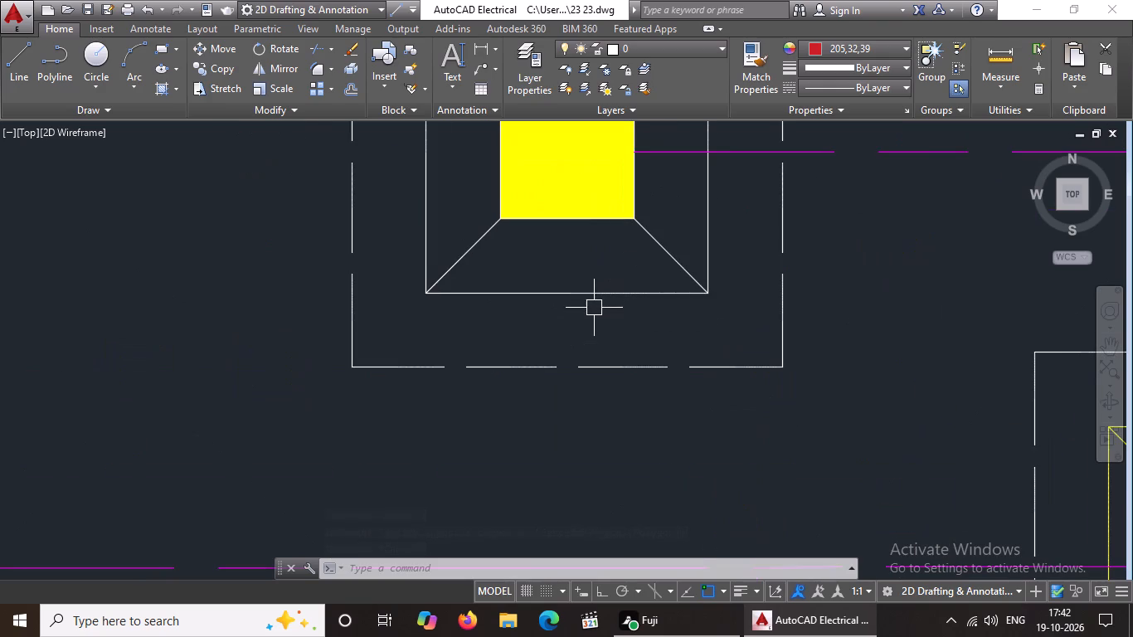
click(595, 297)
click(844, 44)
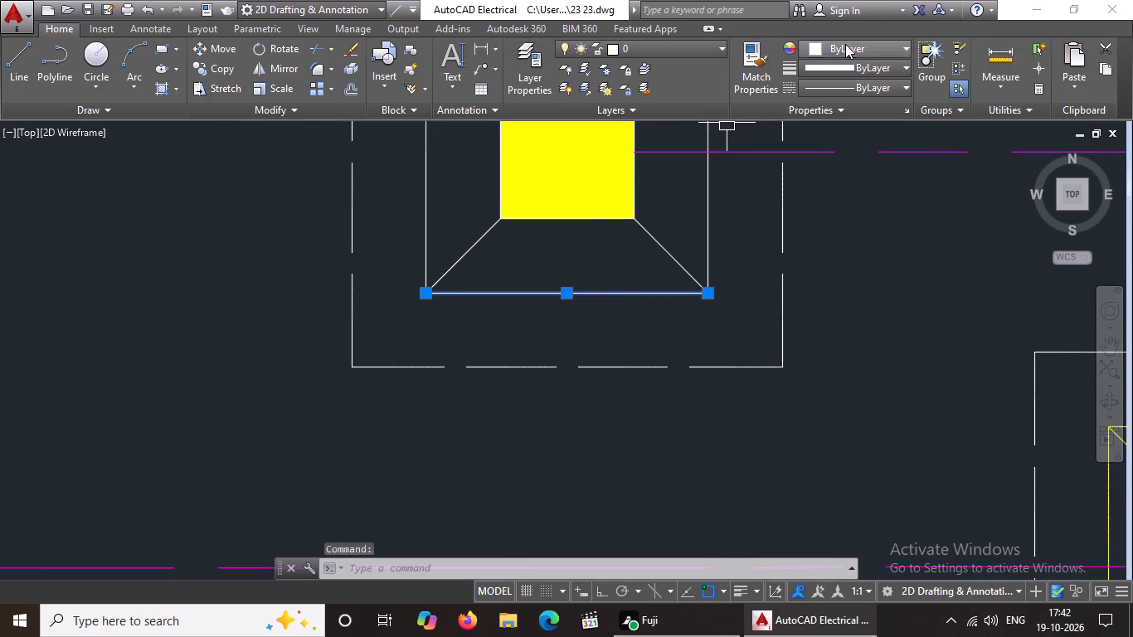
click(824, 216)
key(Escape)
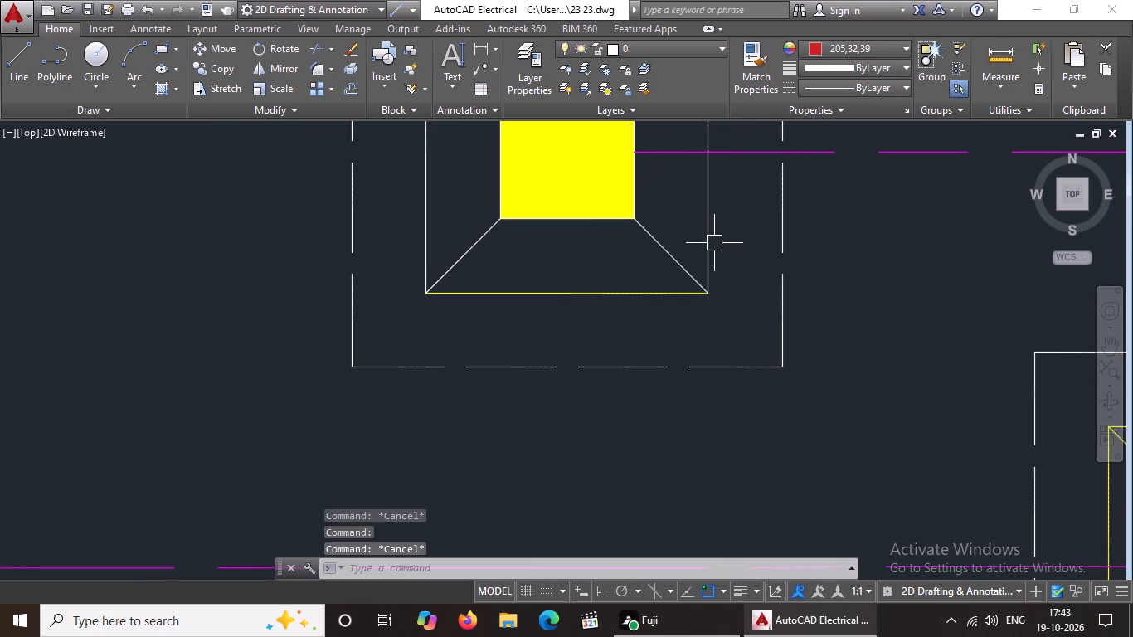
click(713, 243)
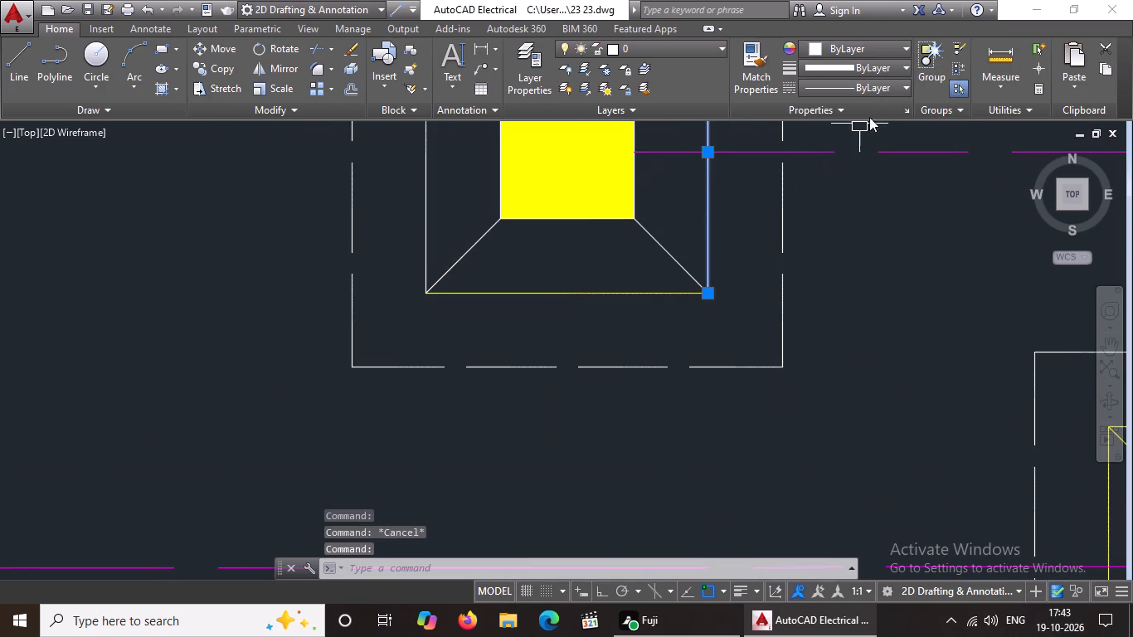
click(897, 47)
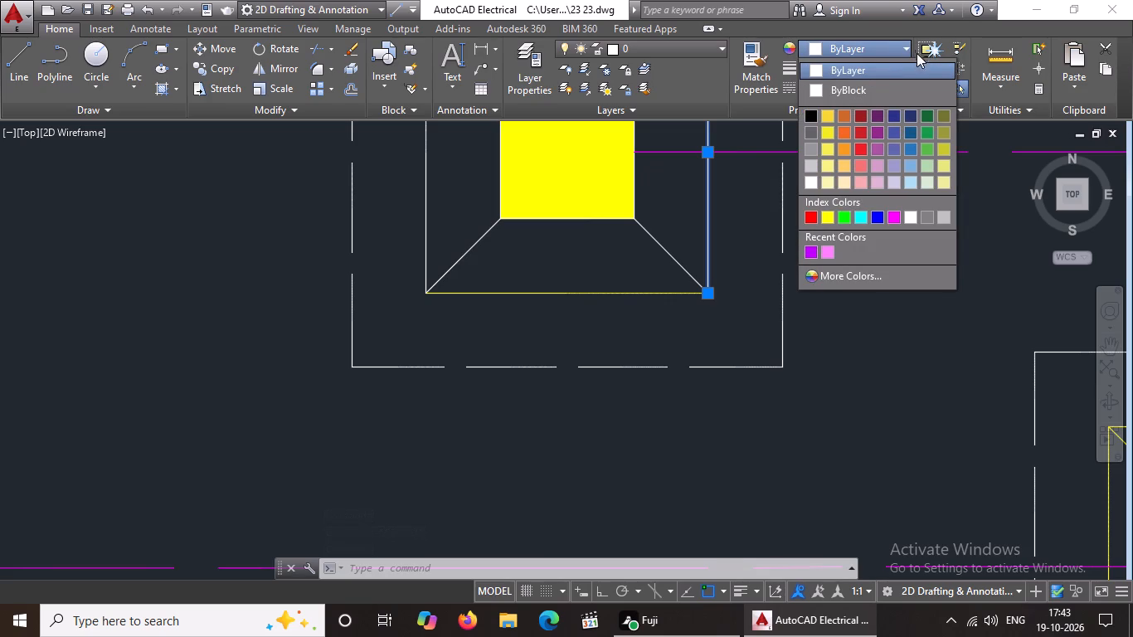
click(822, 216)
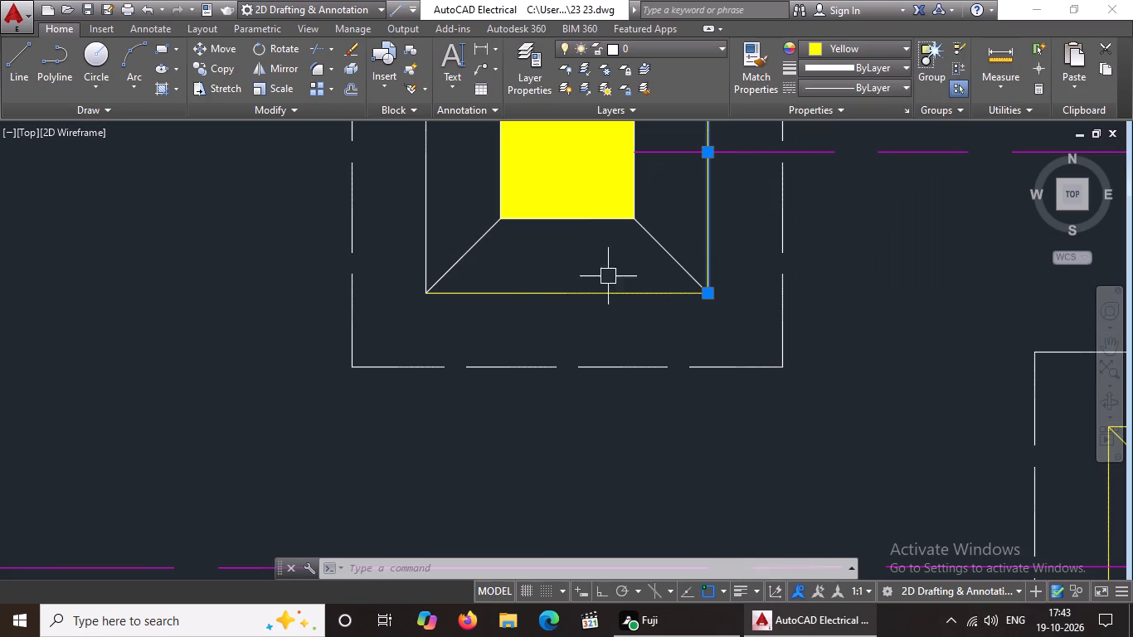
click(422, 238)
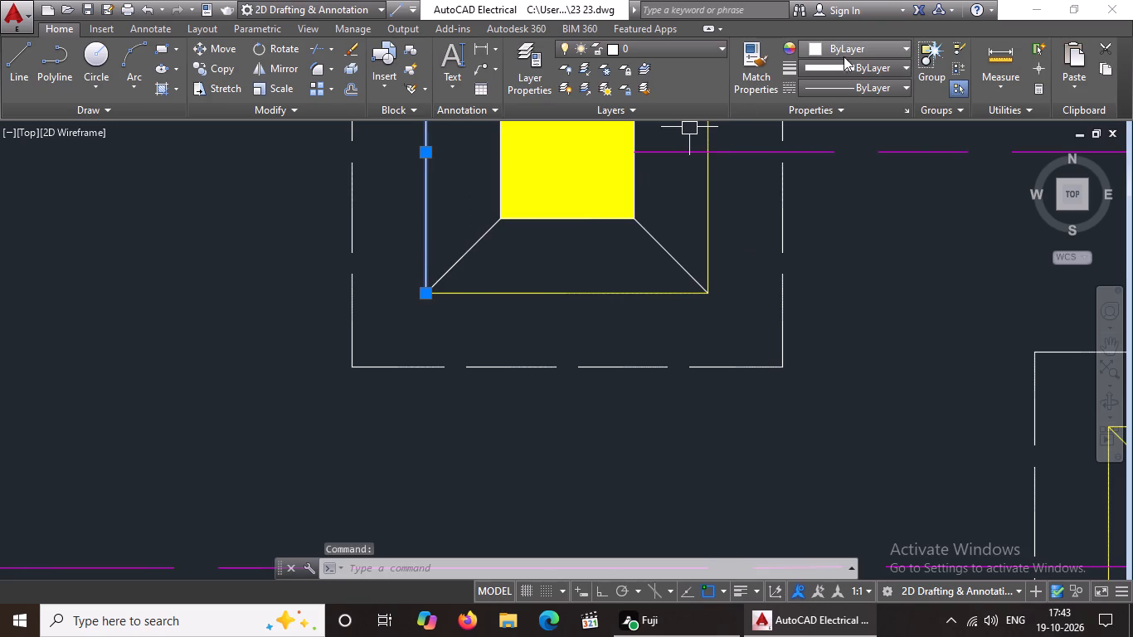
click(857, 50)
click(824, 216)
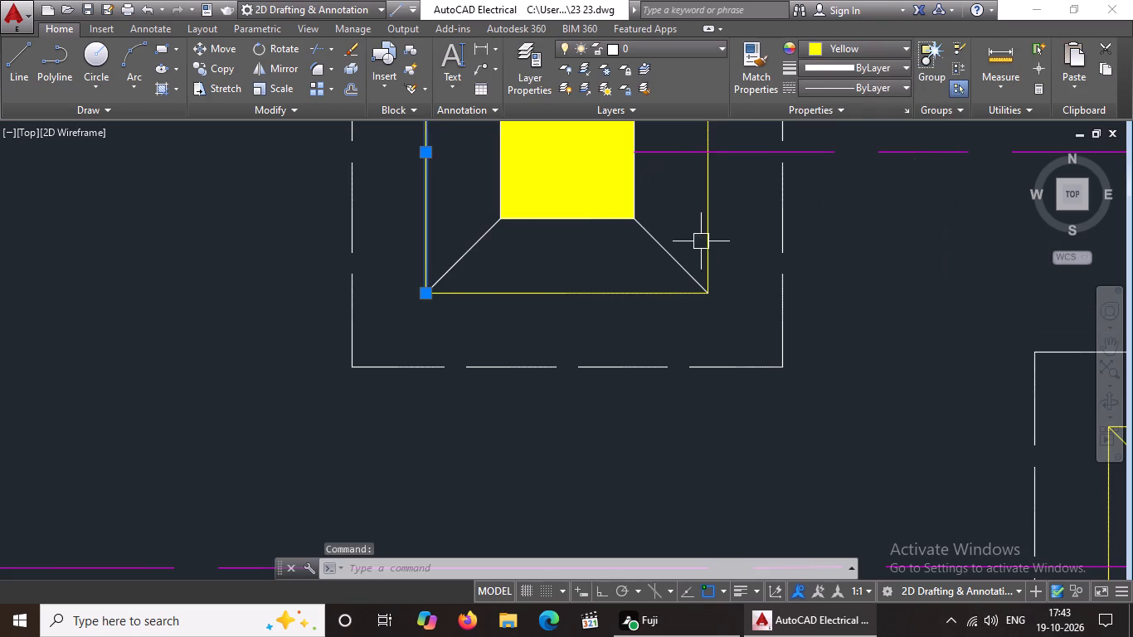
scroll(678, 241, down, 3)
scroll(659, 193, up, 3)
click(688, 168)
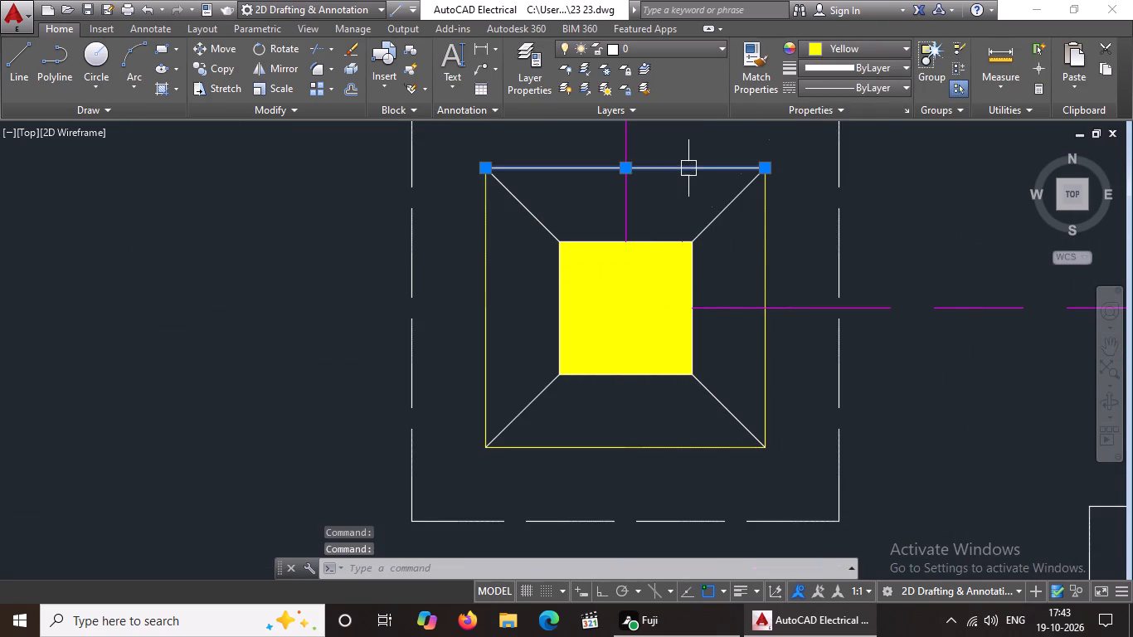
click(872, 42)
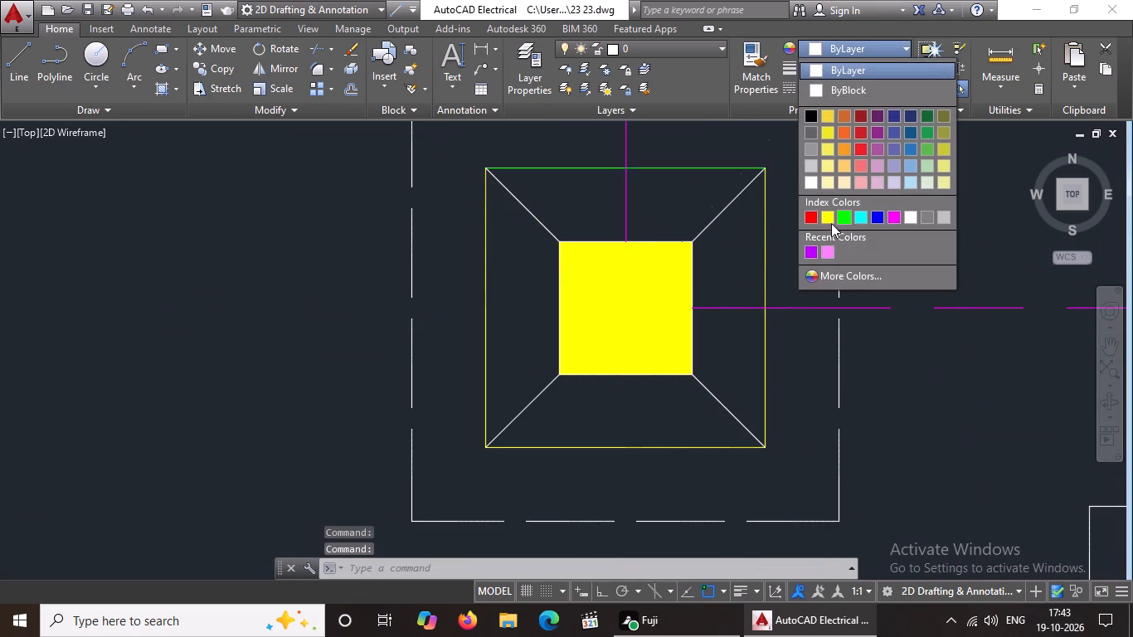
click(827, 220)
scroll(774, 236, down, 2)
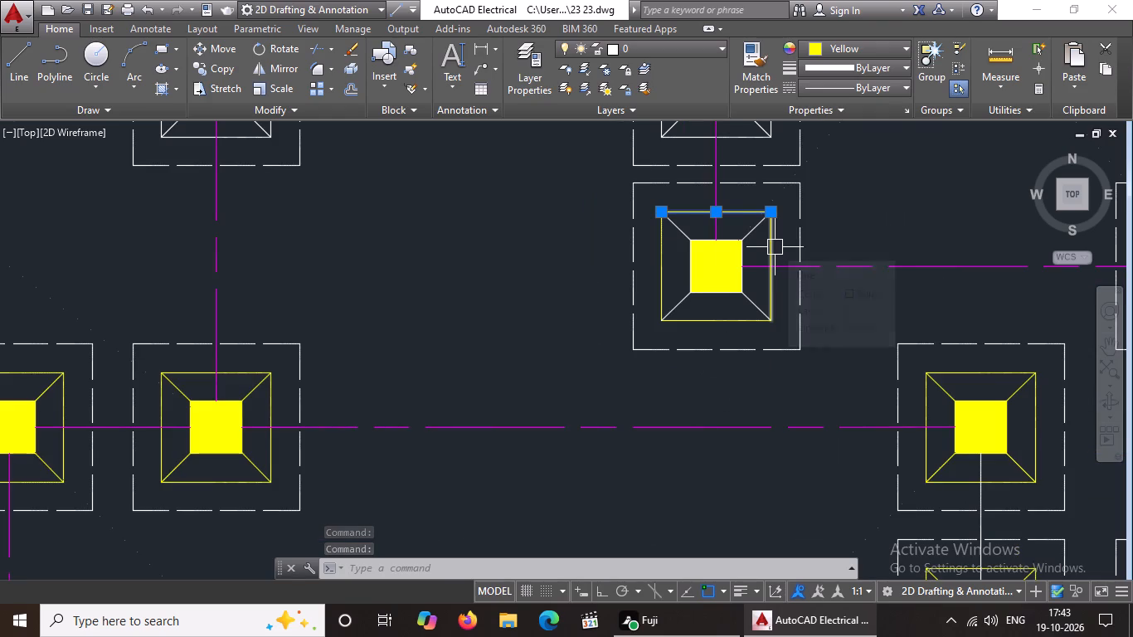
key(Escape)
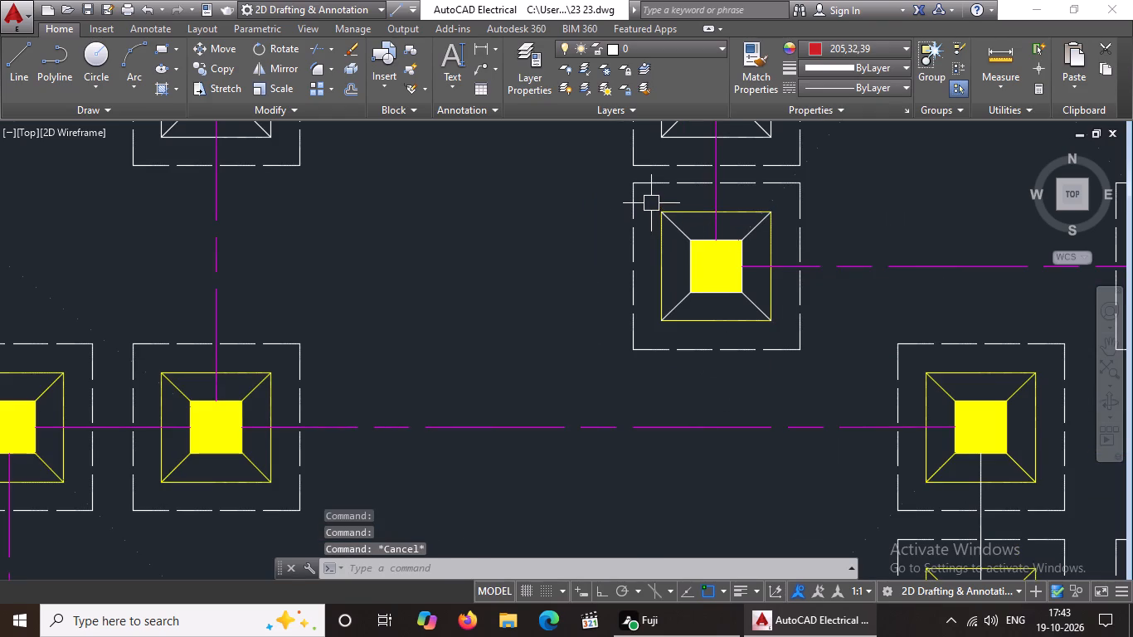
Colour the diagonal lines and column outline yellow, together with the inner square, at that same footing.
click(651, 202)
click(780, 329)
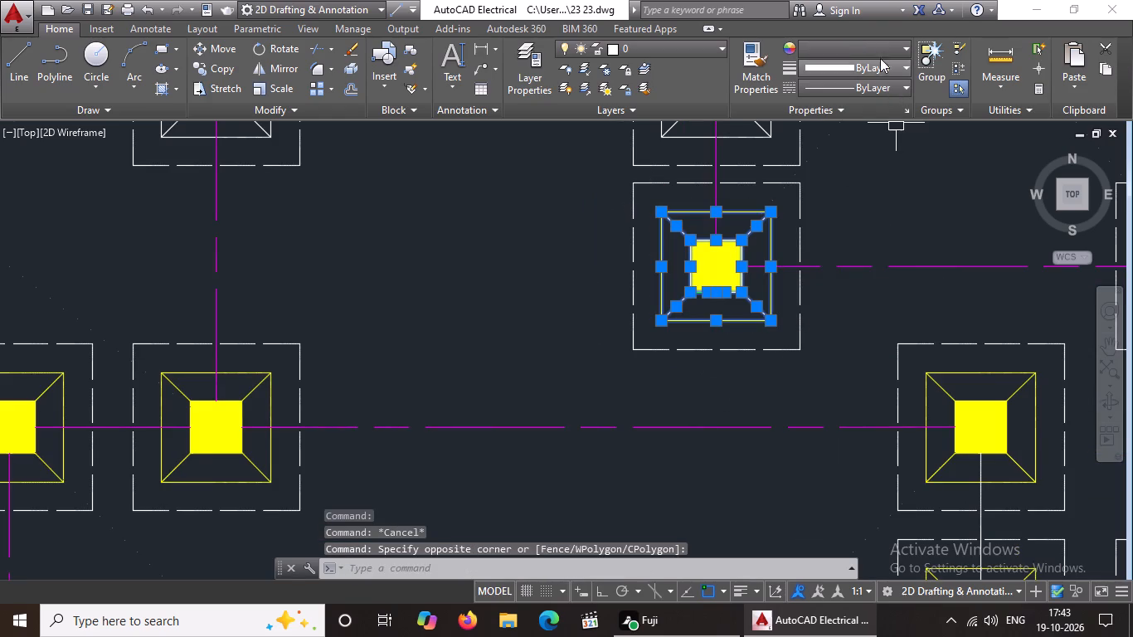
click(882, 46)
click(824, 212)
key(Escape)
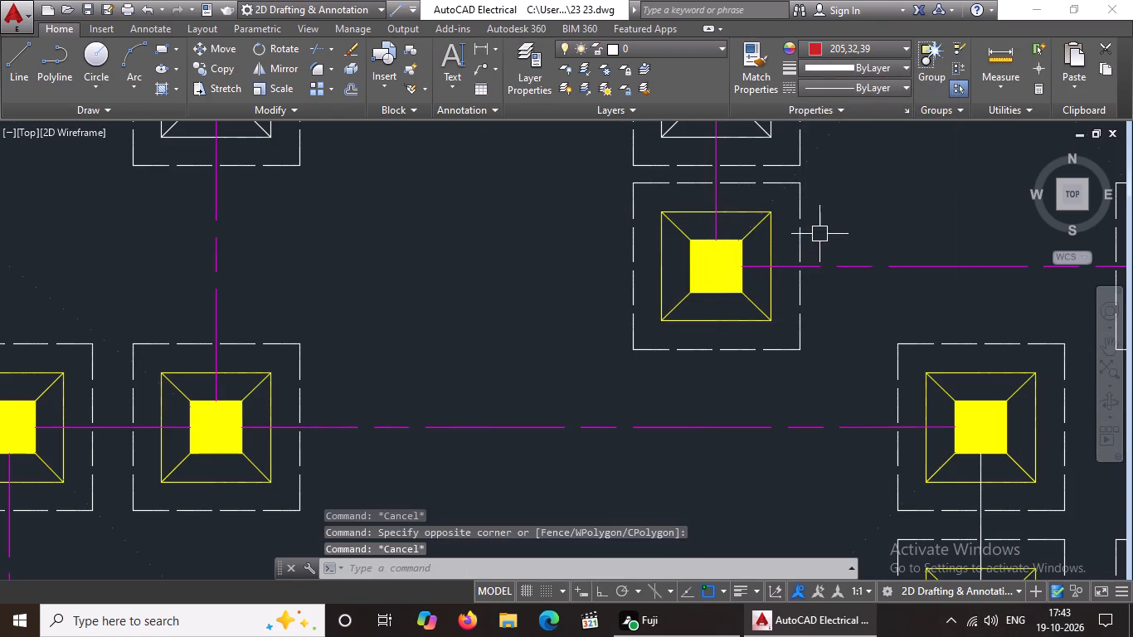
Look over the column footing layout for footings whose inner outlines still need recolouring.
scroll(819, 244, down, 4)
scroll(831, 217, up, 2)
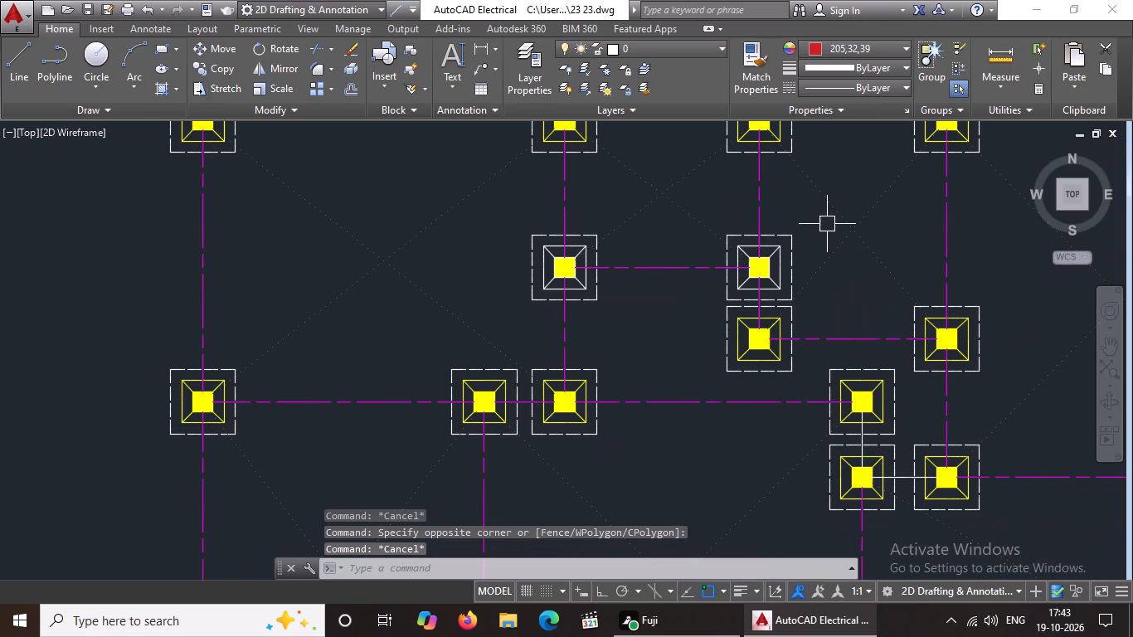
scroll(721, 309, down, 2)
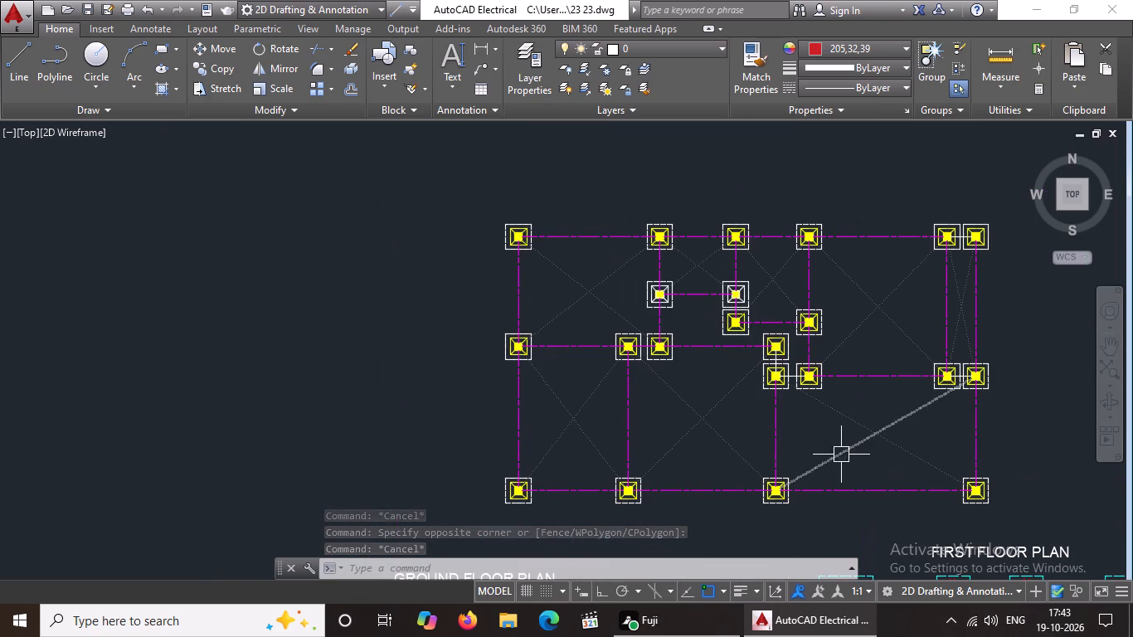
scroll(821, 510, up, 3)
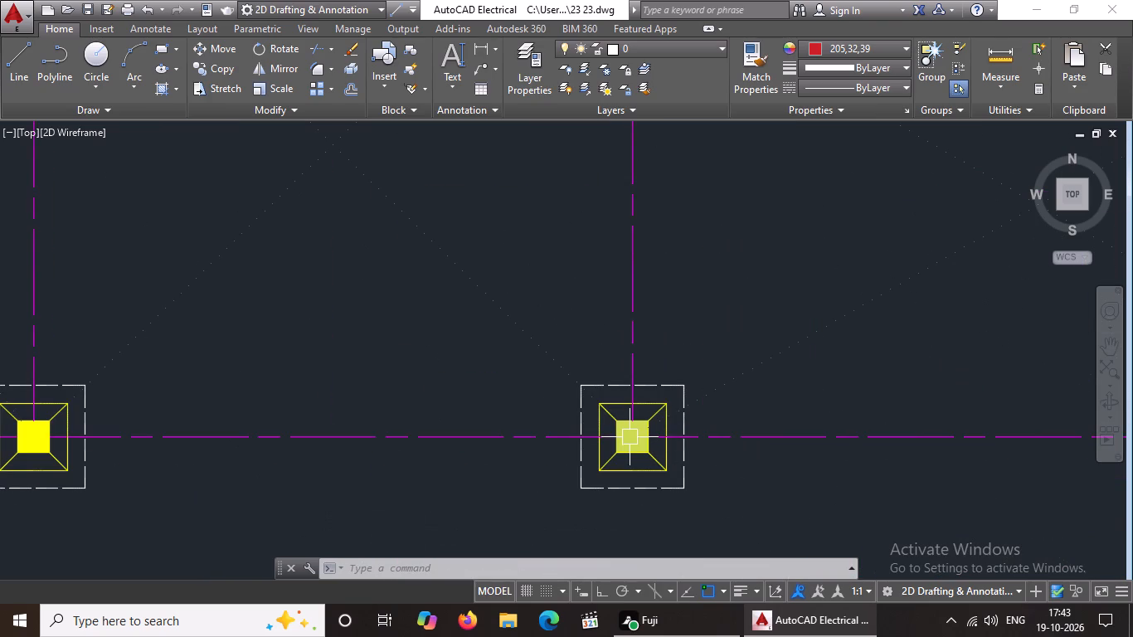
click(630, 439)
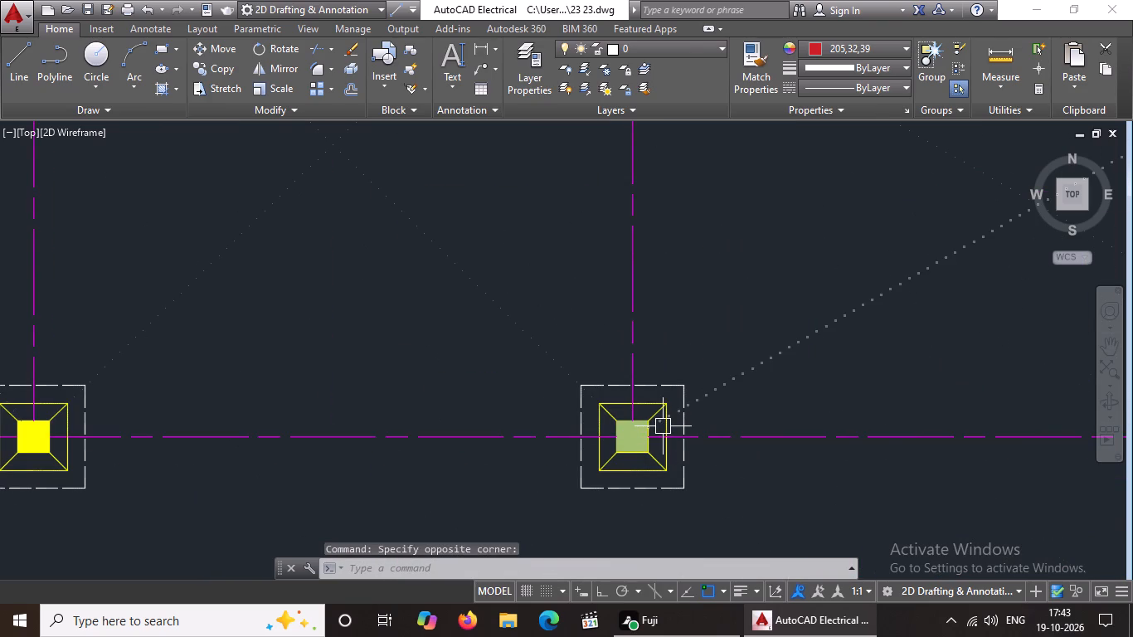
scroll(669, 322, down, 3)
key(Escape)
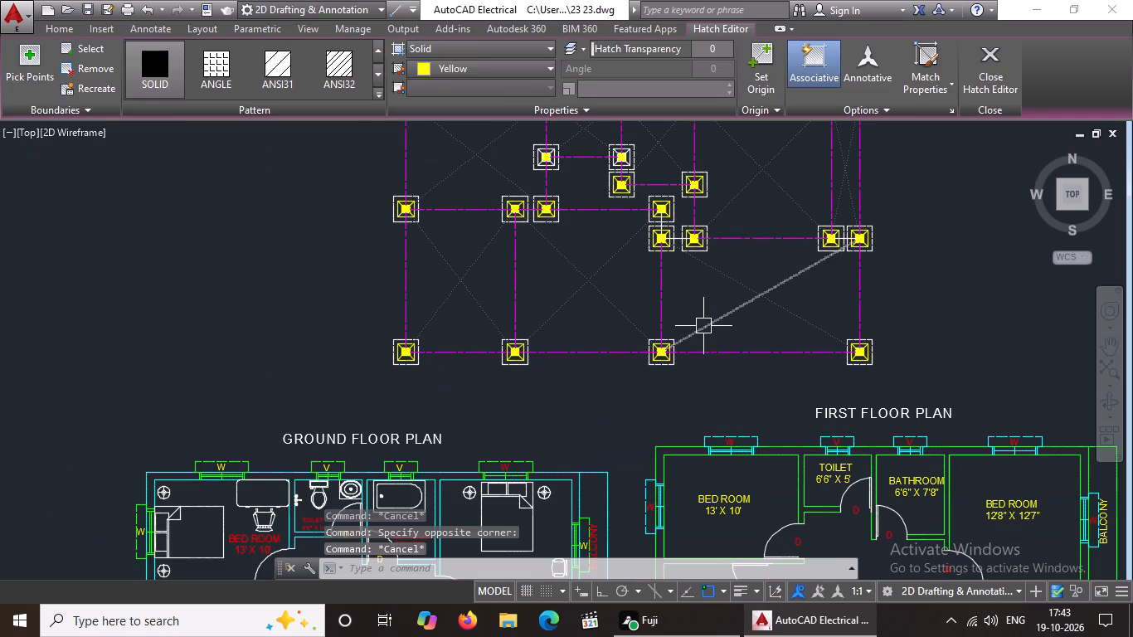
middle_drag(671, 333, 630, 448)
scroll(630, 448, up, 1)
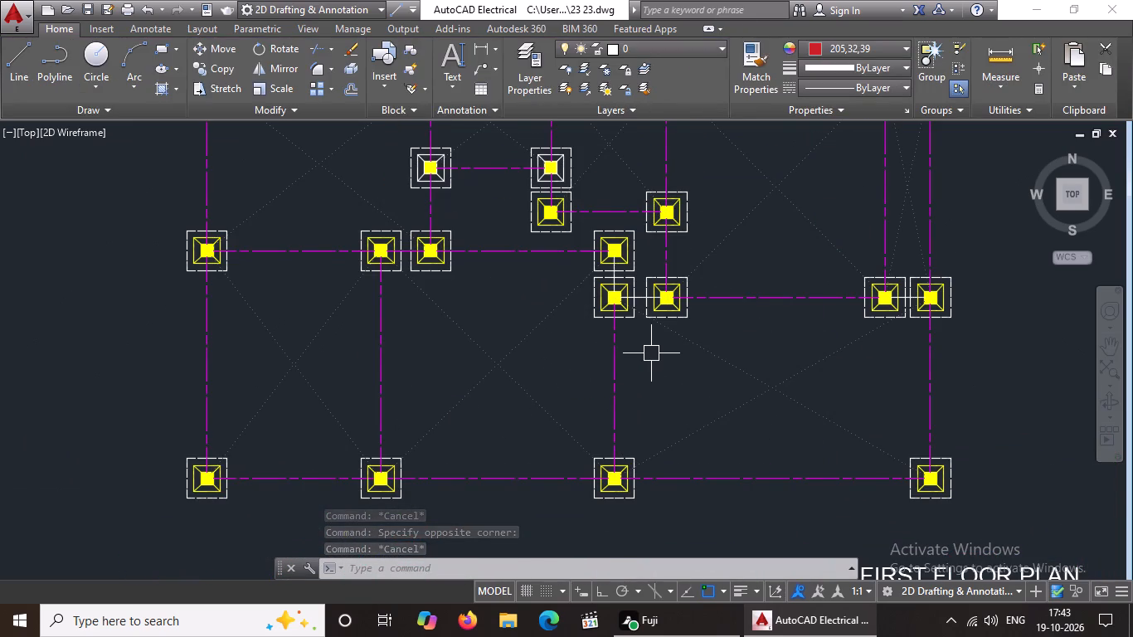
middle_drag(651, 353, 652, 482)
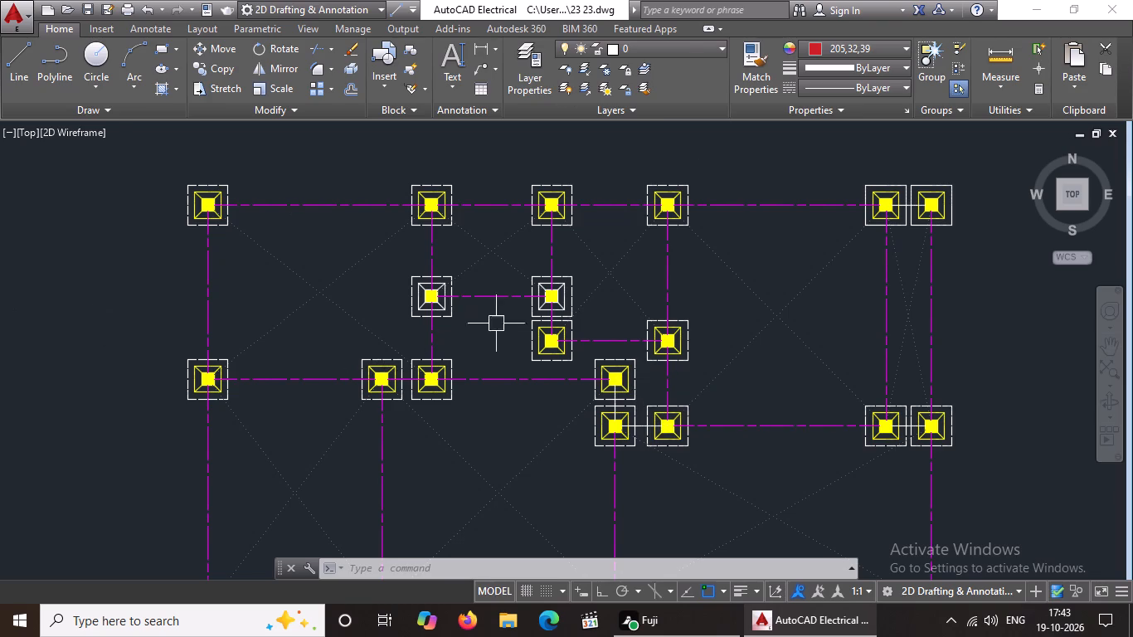
Colour all four sides of the inner square yellow at the interior footing on the eastern end of the short magenta line between the white-outlined footings.
scroll(573, 333, up, 1)
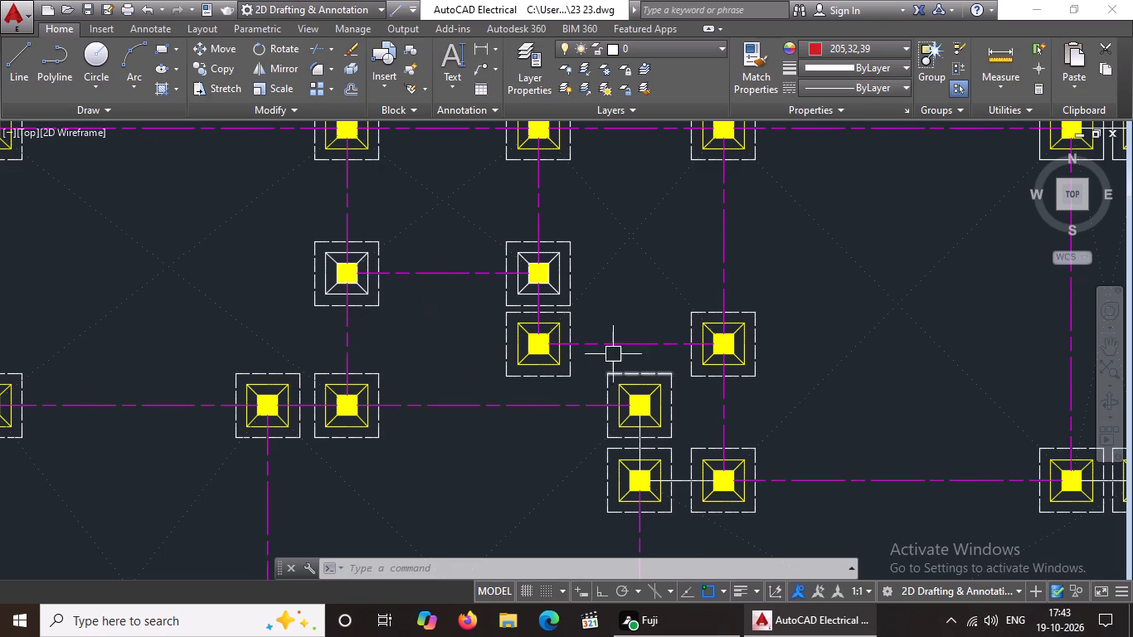
scroll(529, 280, up, 3)
click(524, 336)
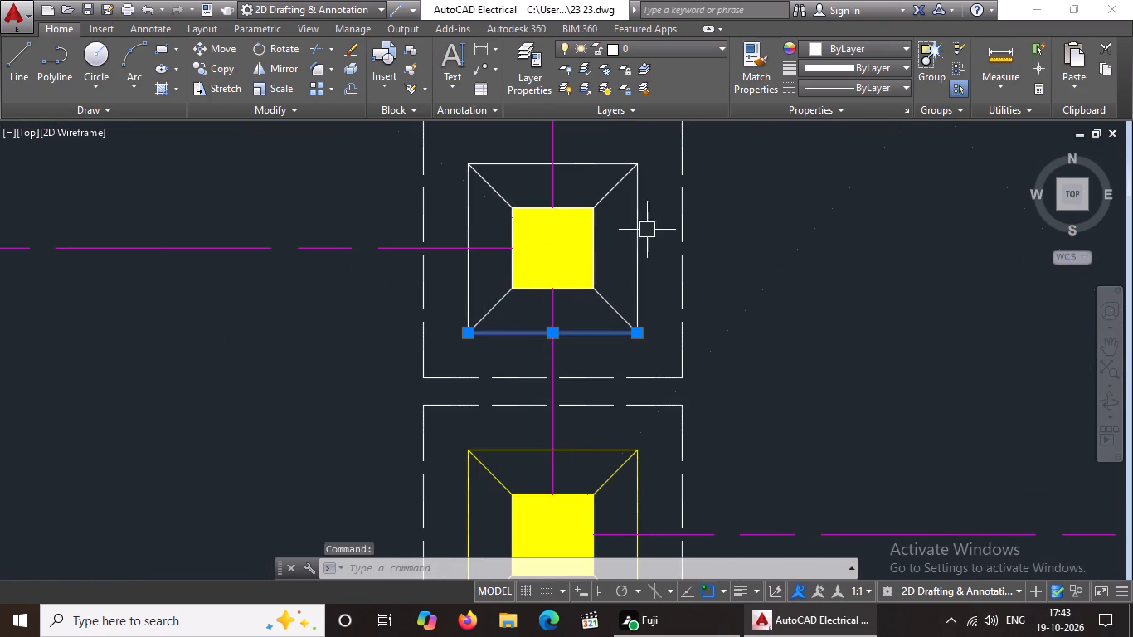
click(819, 42)
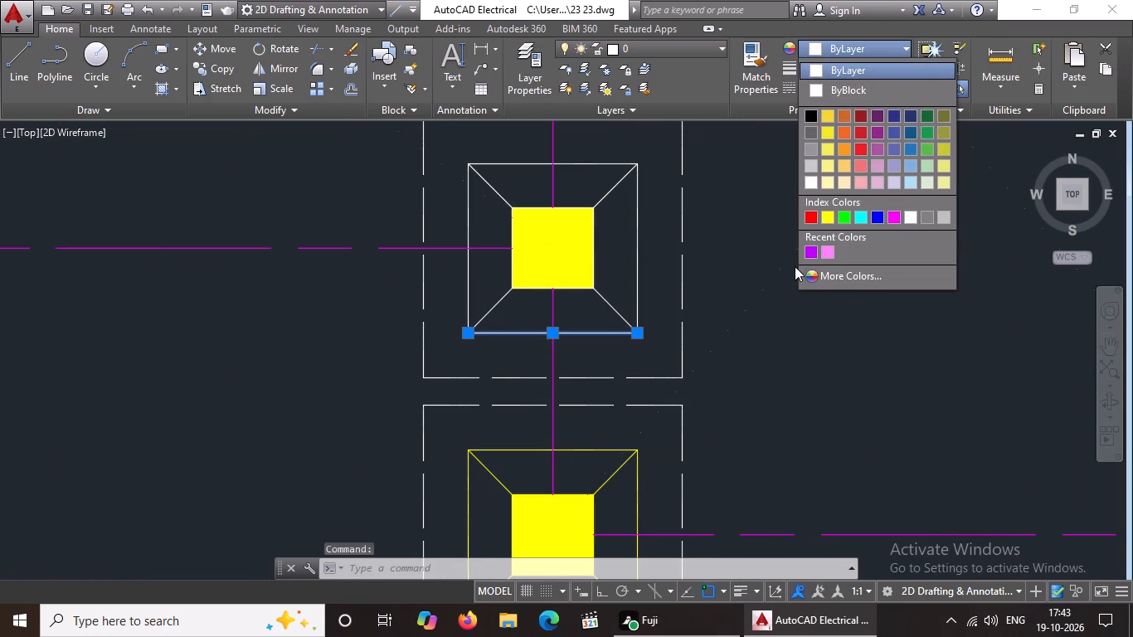
click(832, 216)
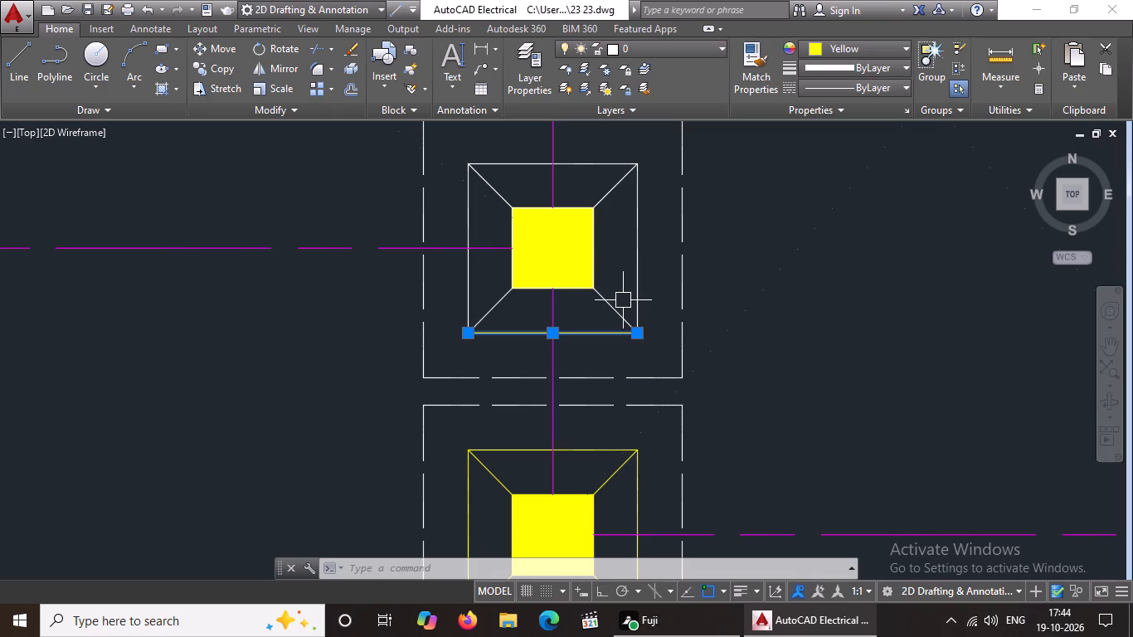
scroll(628, 298, down, 3)
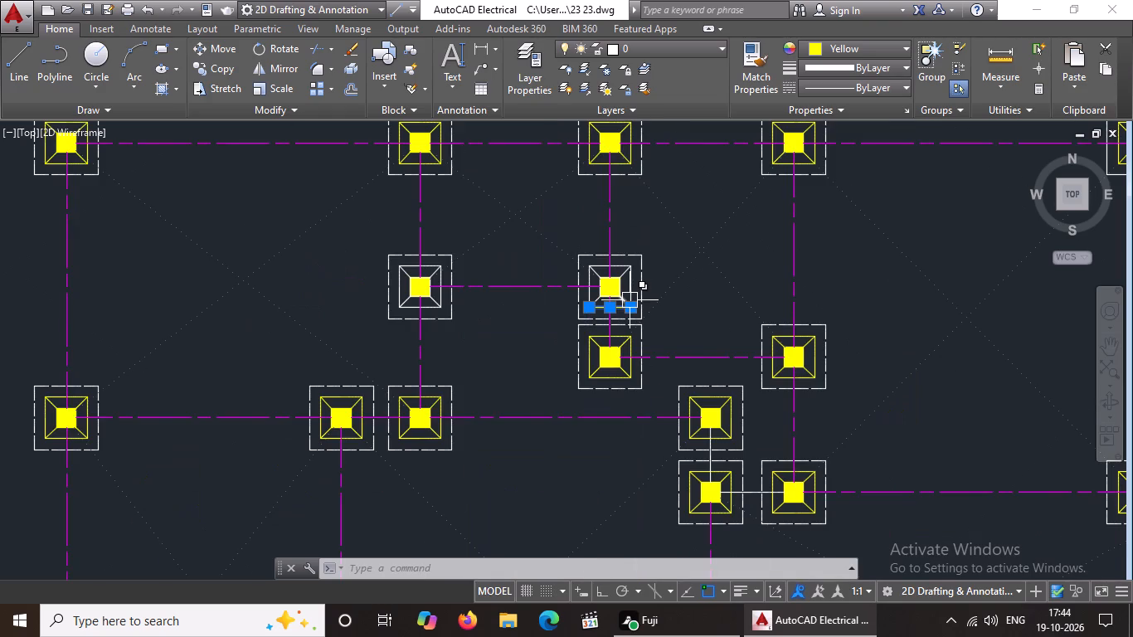
scroll(625, 297, up, 4)
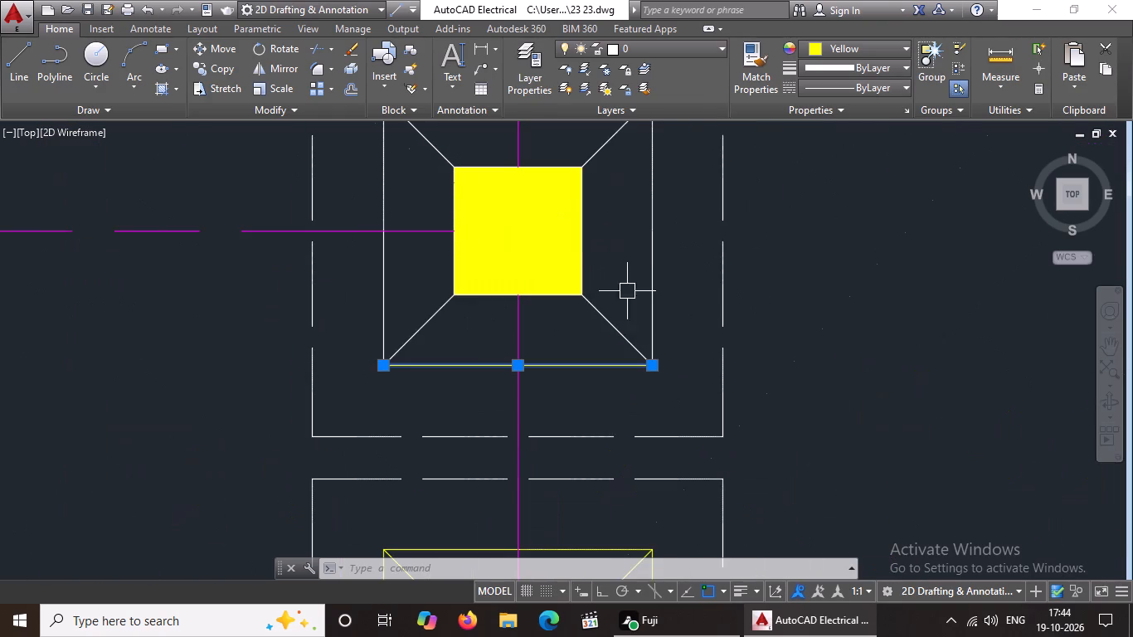
click(655, 274)
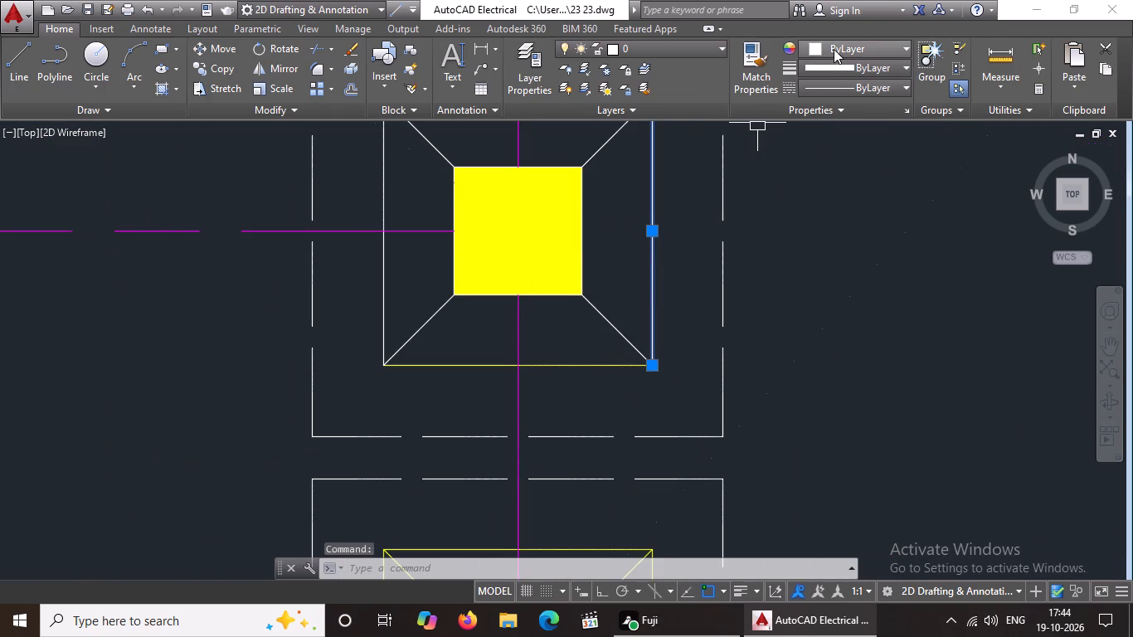
click(834, 49)
click(825, 210)
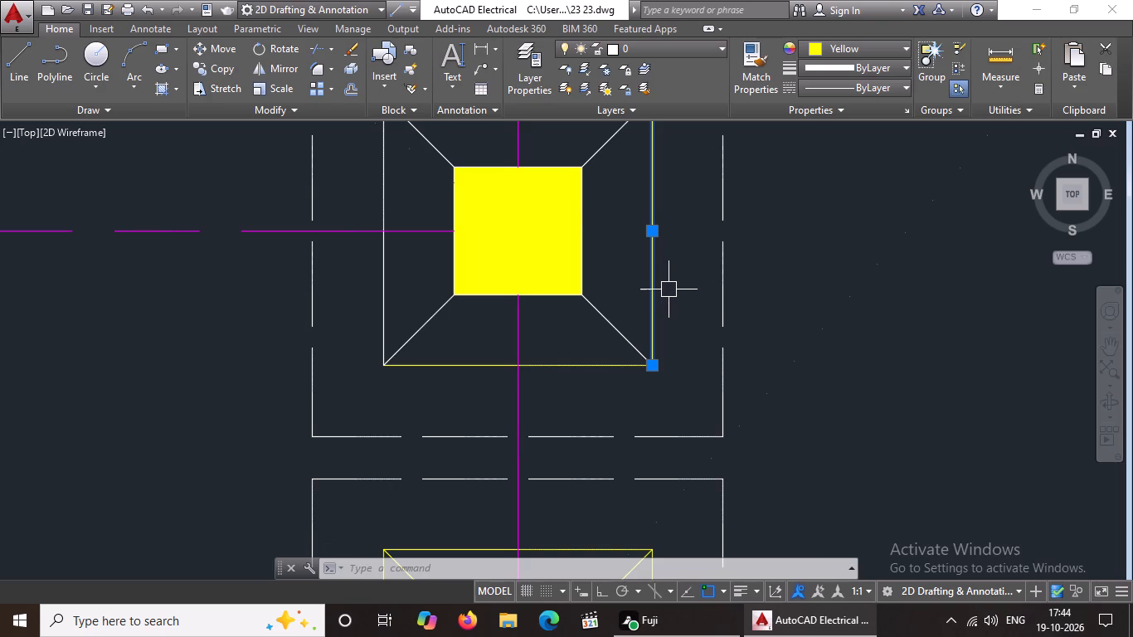
scroll(605, 298, down, 2)
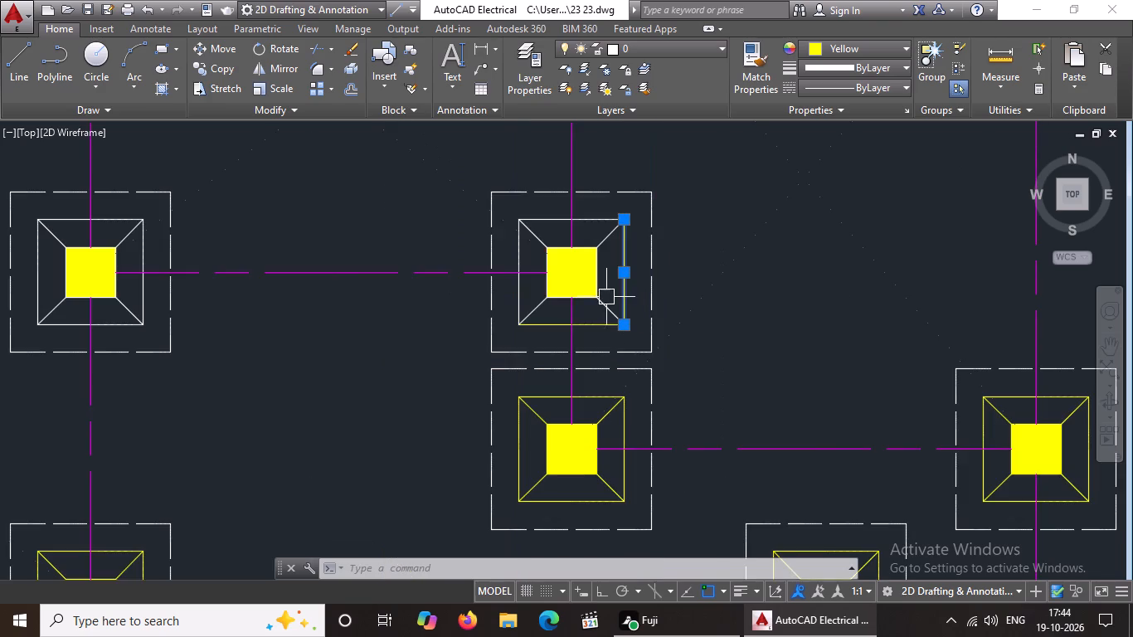
scroll(581, 208, up, 2)
click(593, 237)
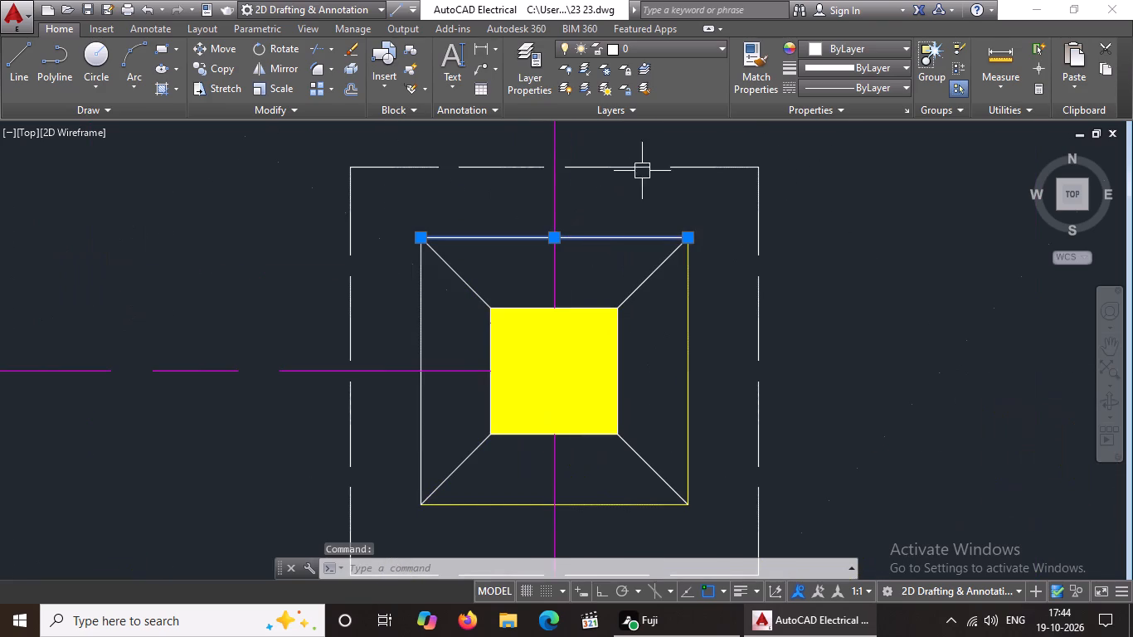
click(832, 48)
click(829, 220)
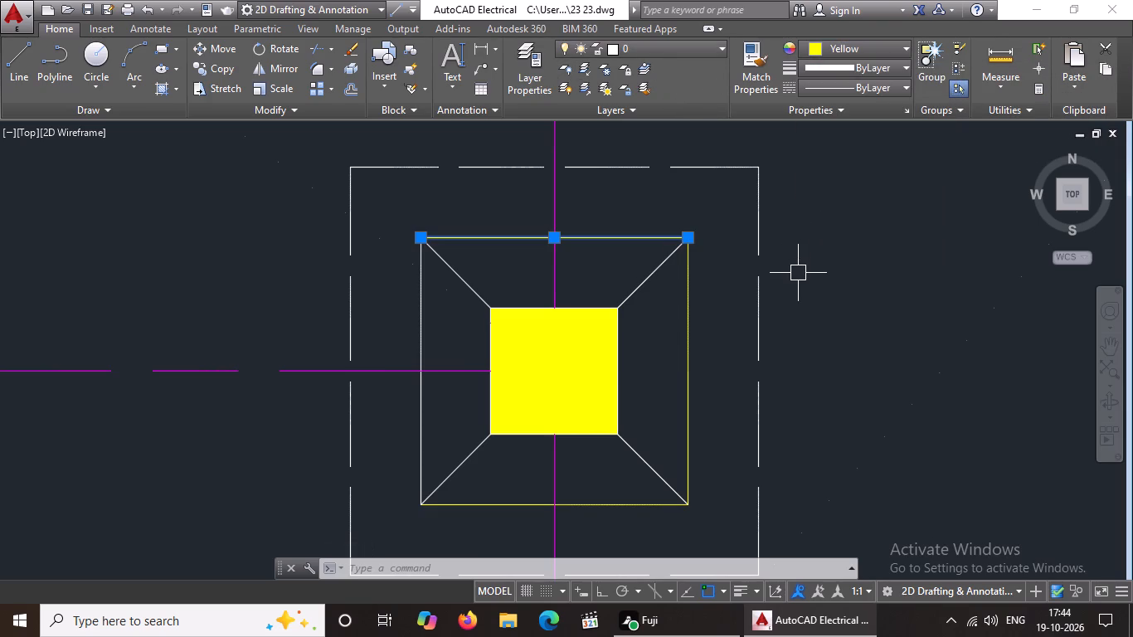
click(416, 319)
click(866, 41)
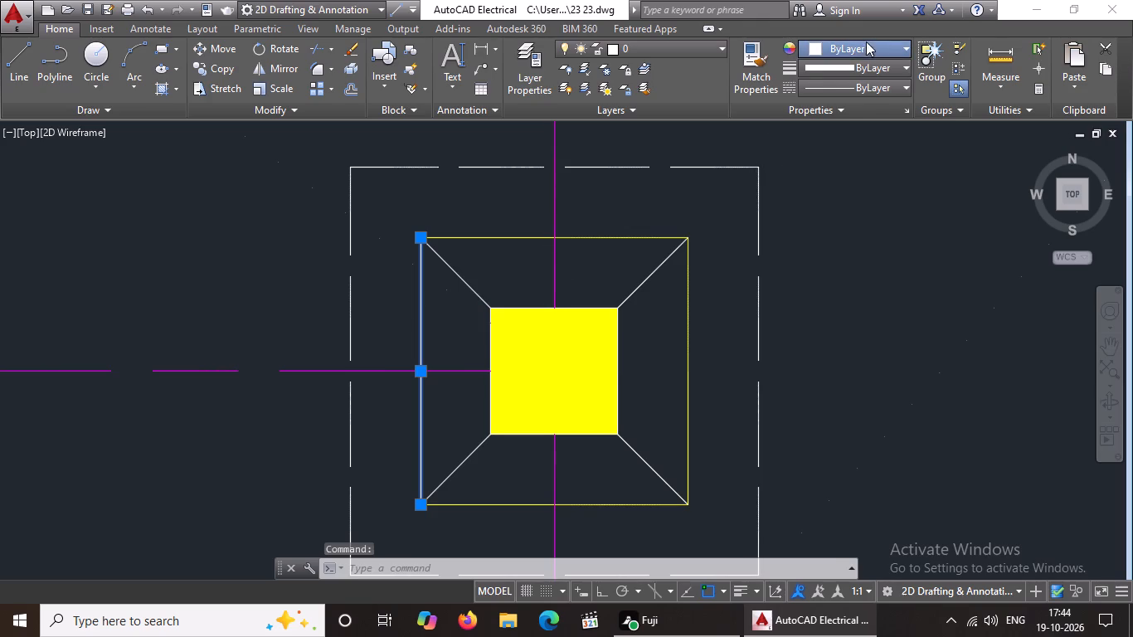
click(822, 216)
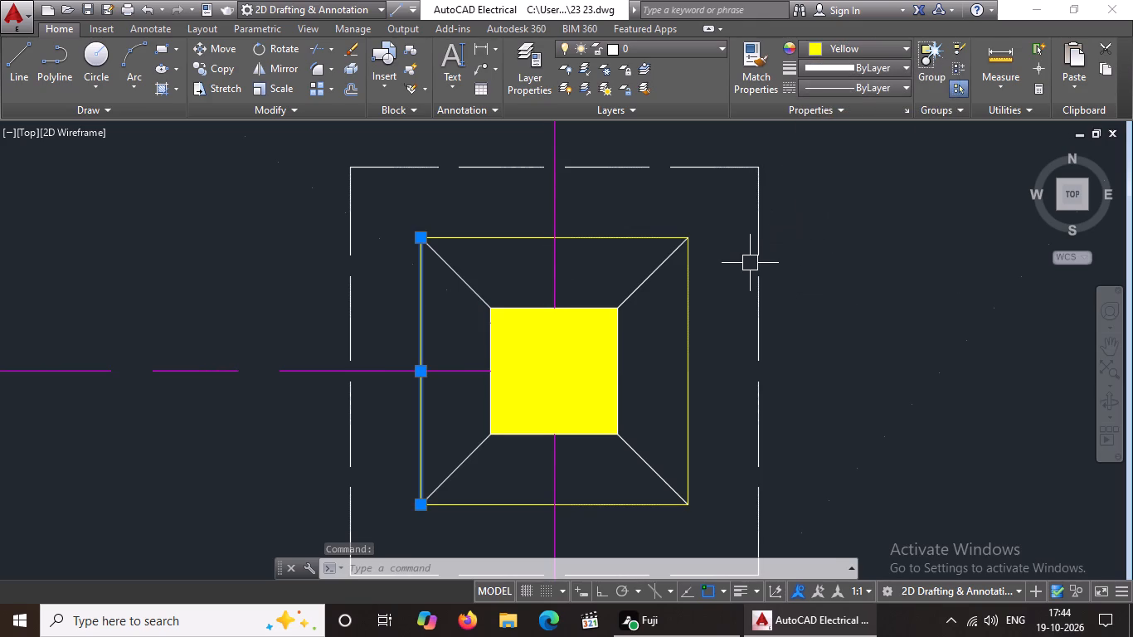
key(Escape)
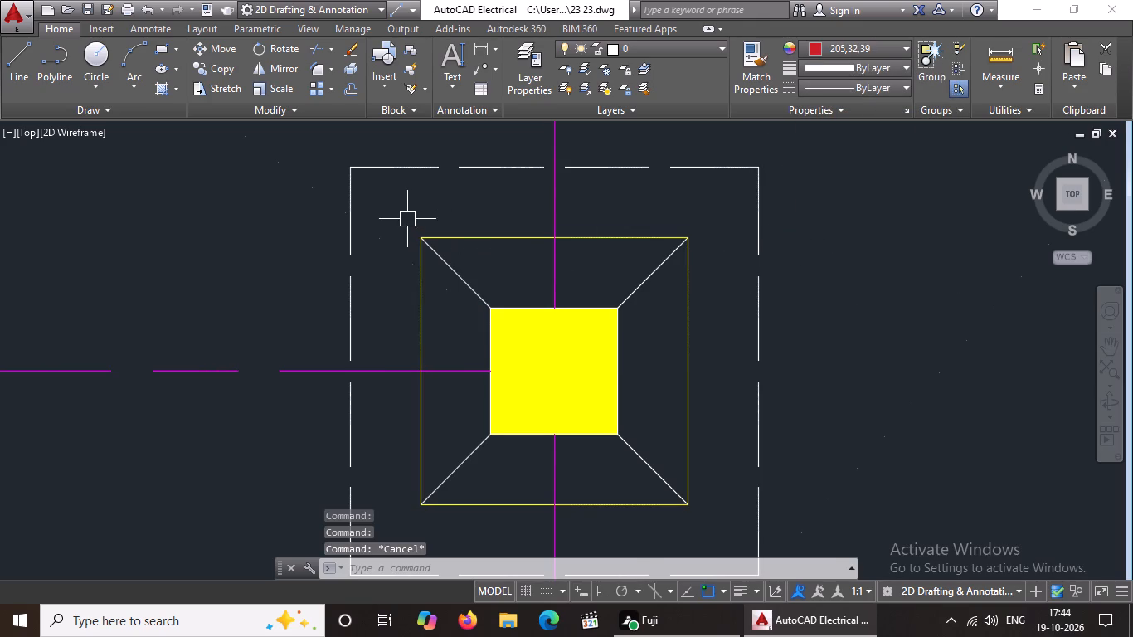
Colour the diagonal lines and column outline yellow, together with the inner square, at that same eastern interior footing.
click(407, 219)
click(706, 527)
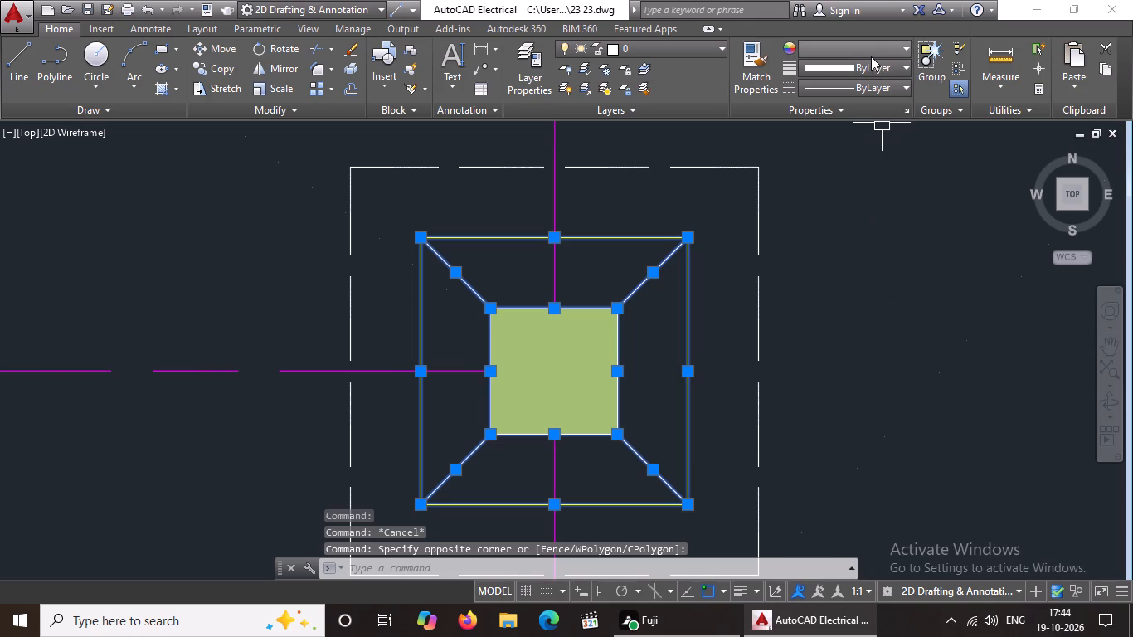
click(896, 50)
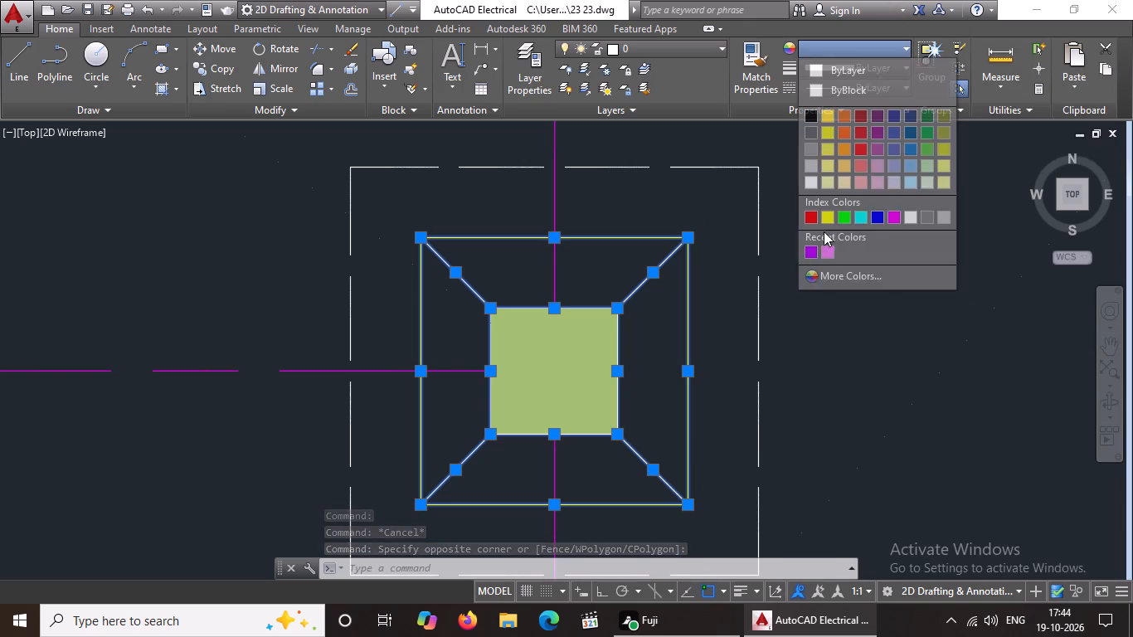
click(823, 214)
key(Escape)
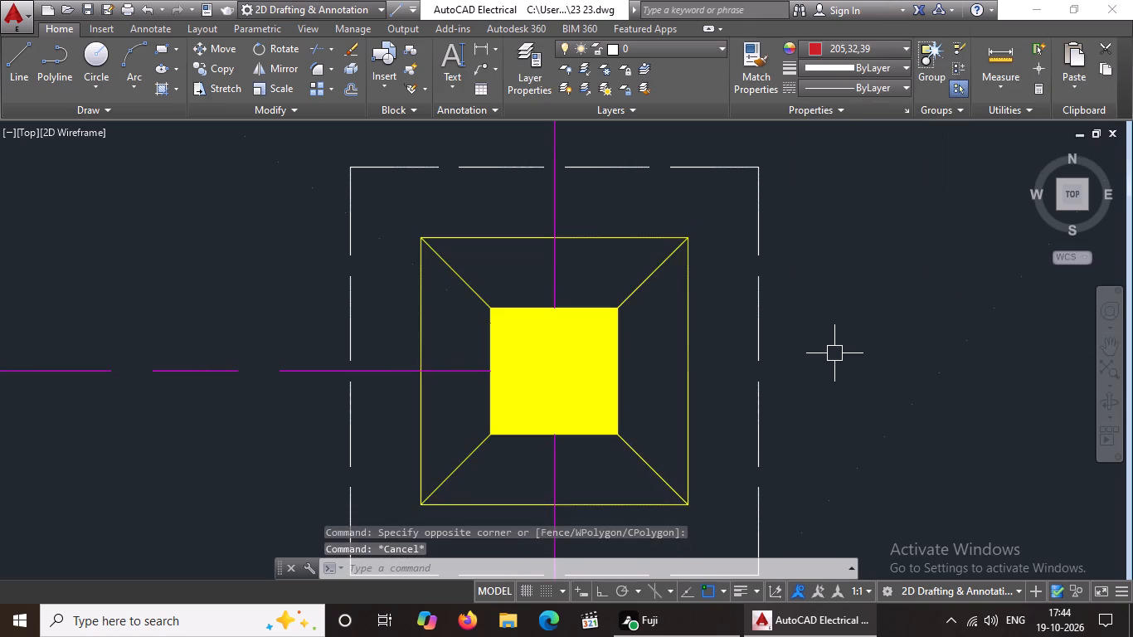
Colour all four sides of the inner square yellow at the interior footing on the western end of that short magenta line.
scroll(834, 353, down, 6)
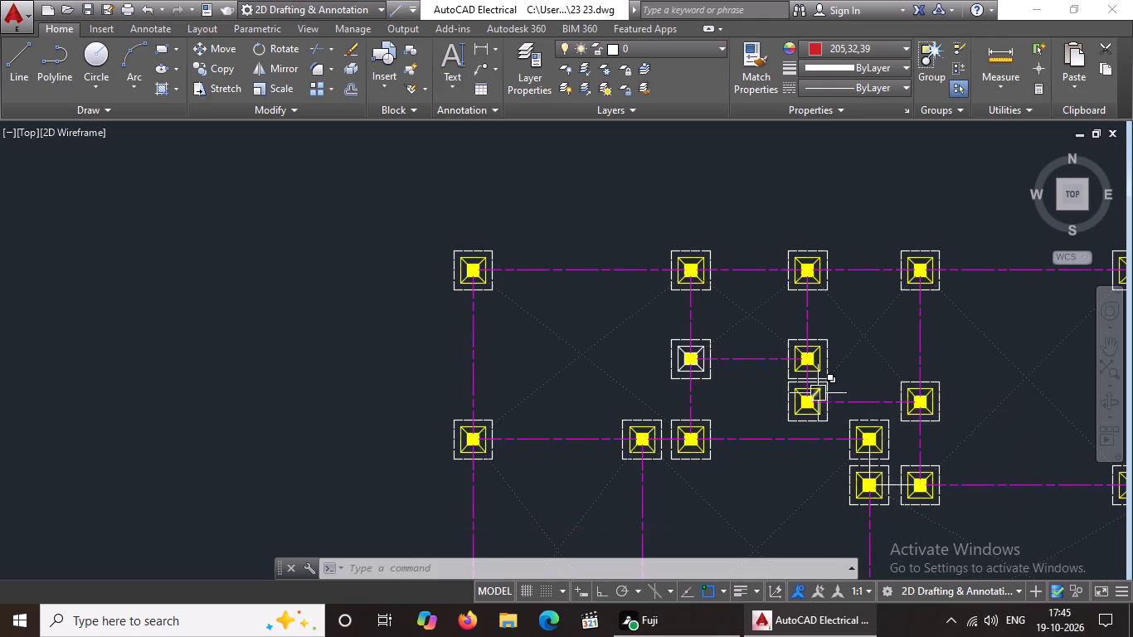
scroll(819, 372, up, 3)
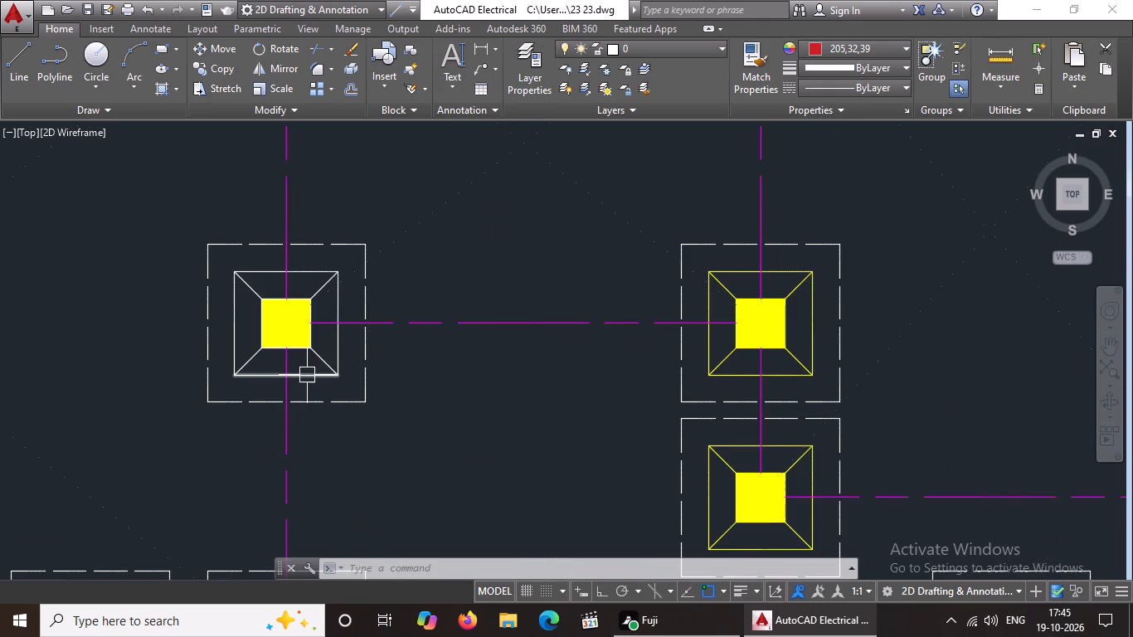
click(308, 375)
click(891, 46)
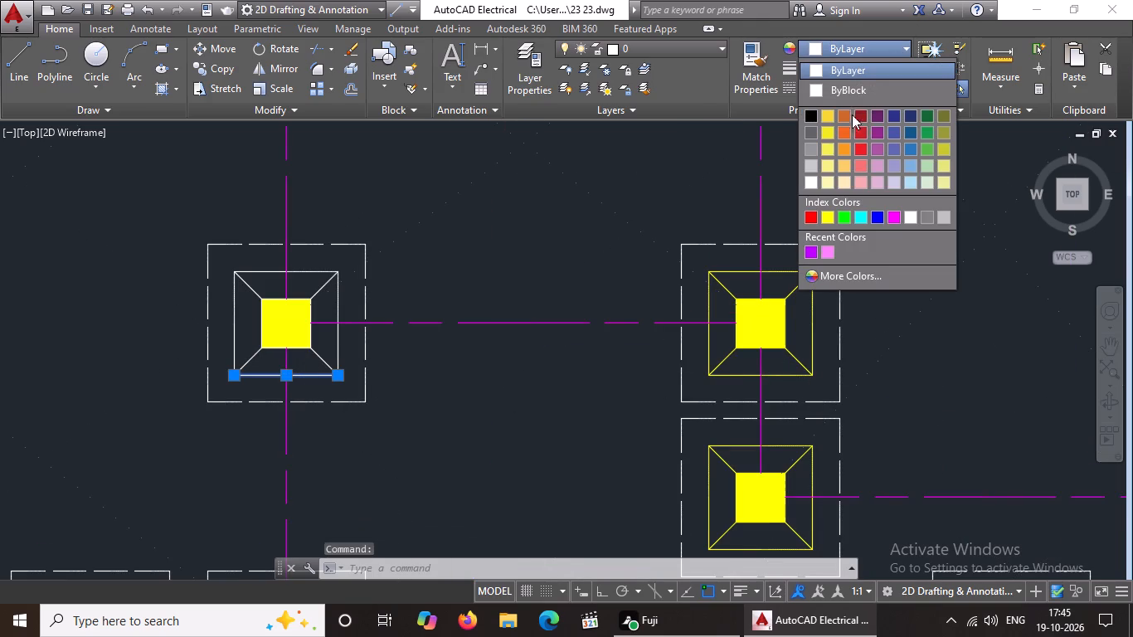
click(829, 216)
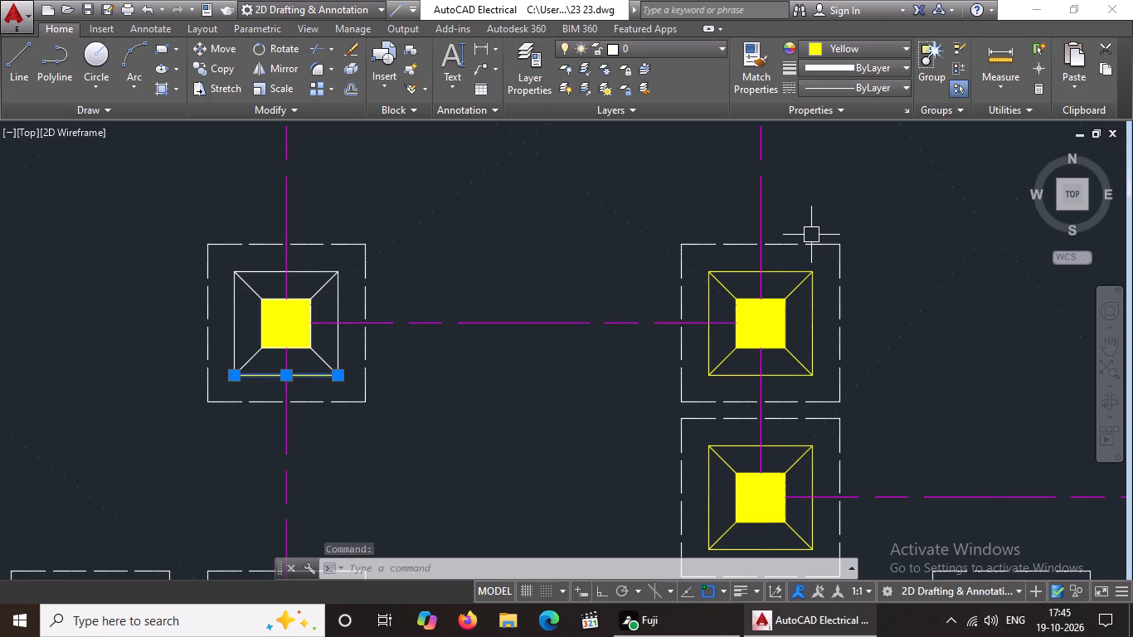
key(Escape)
click(319, 273)
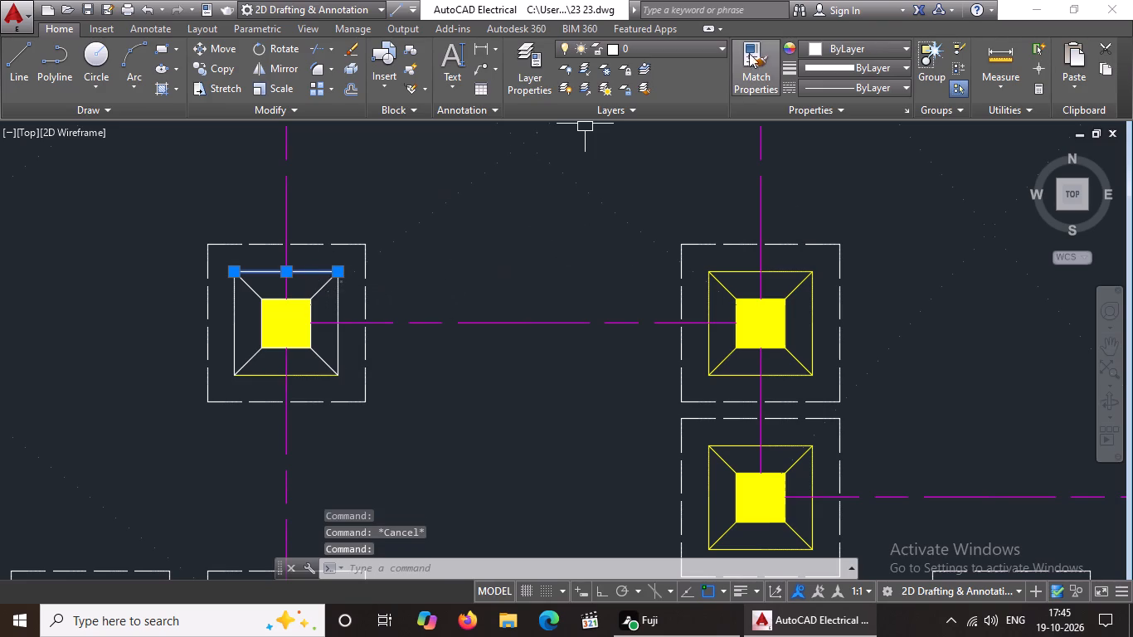
click(843, 47)
click(825, 213)
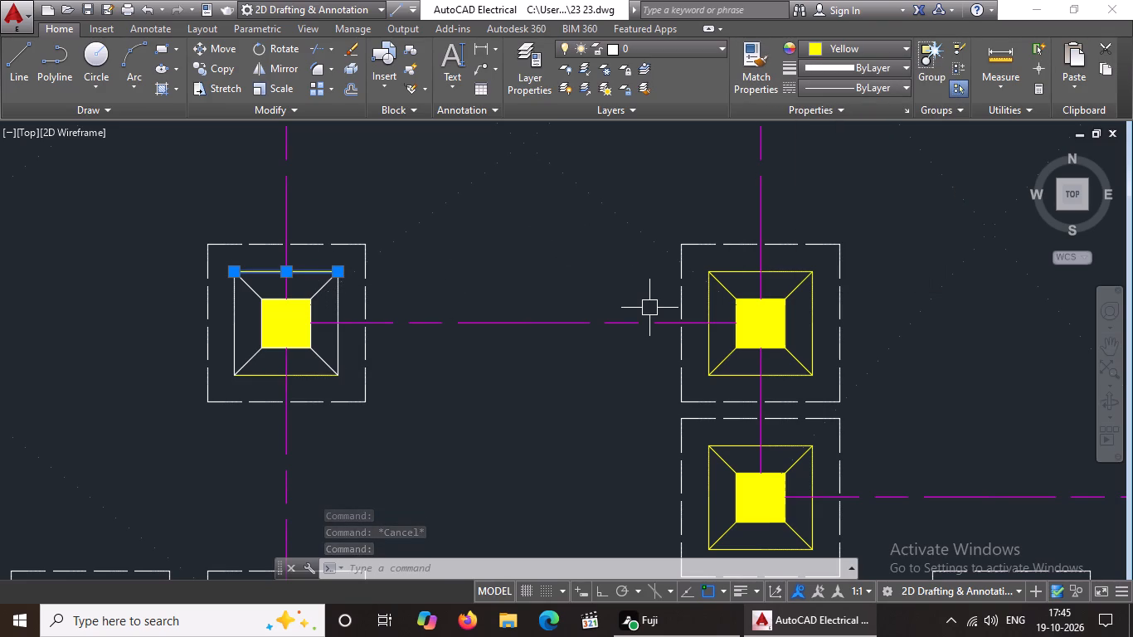
click(336, 305)
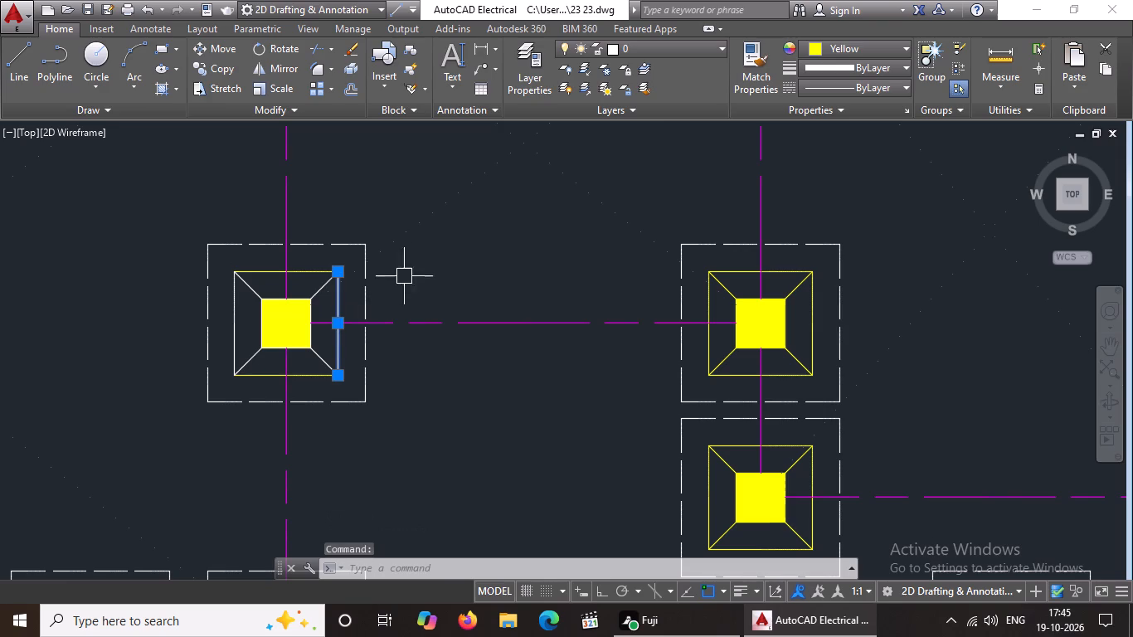
click(827, 38)
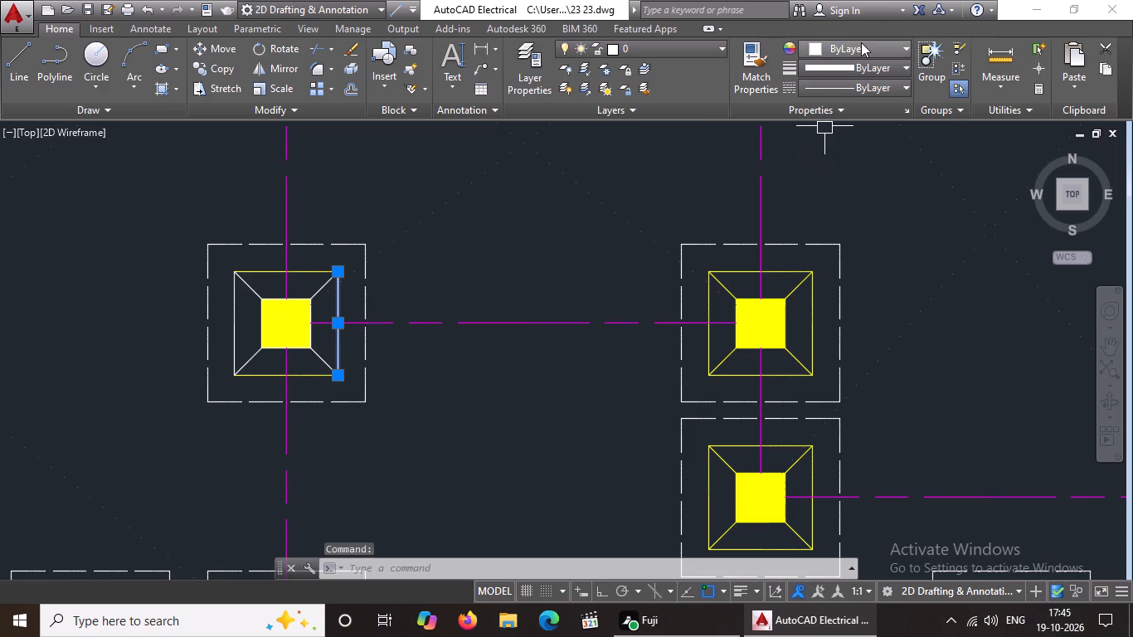
click(861, 42)
click(828, 216)
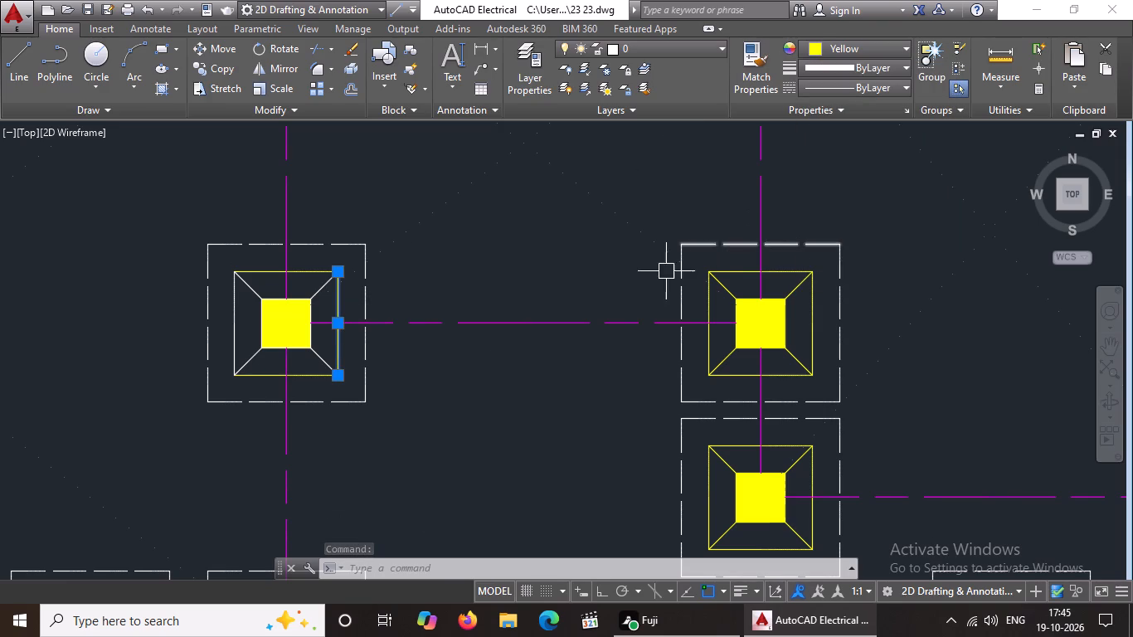
click(235, 313)
click(892, 47)
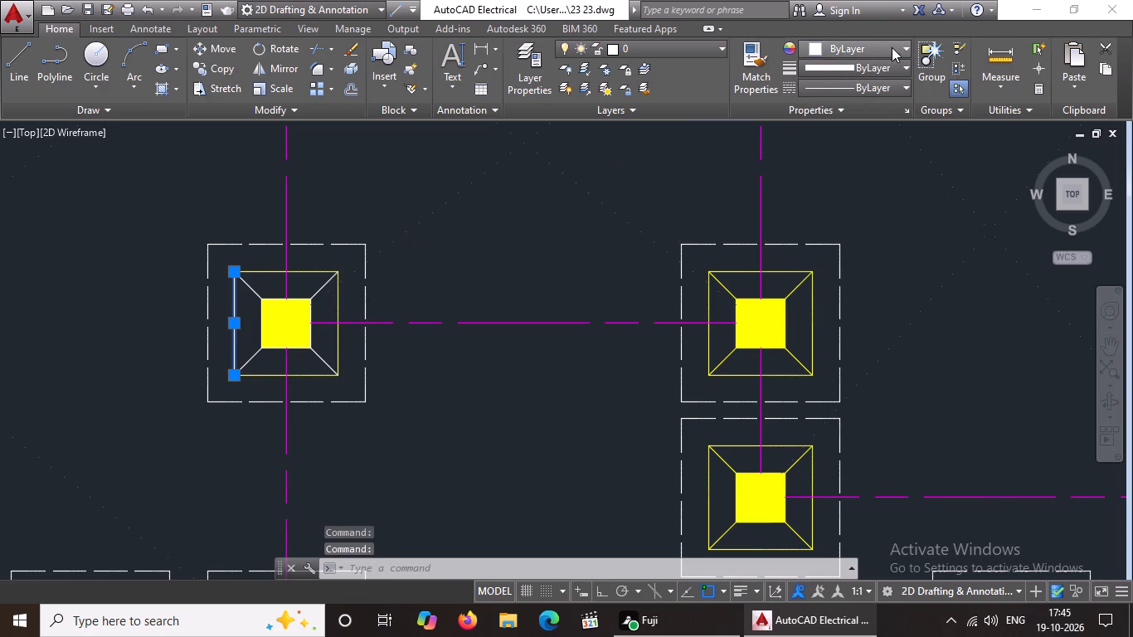
click(824, 219)
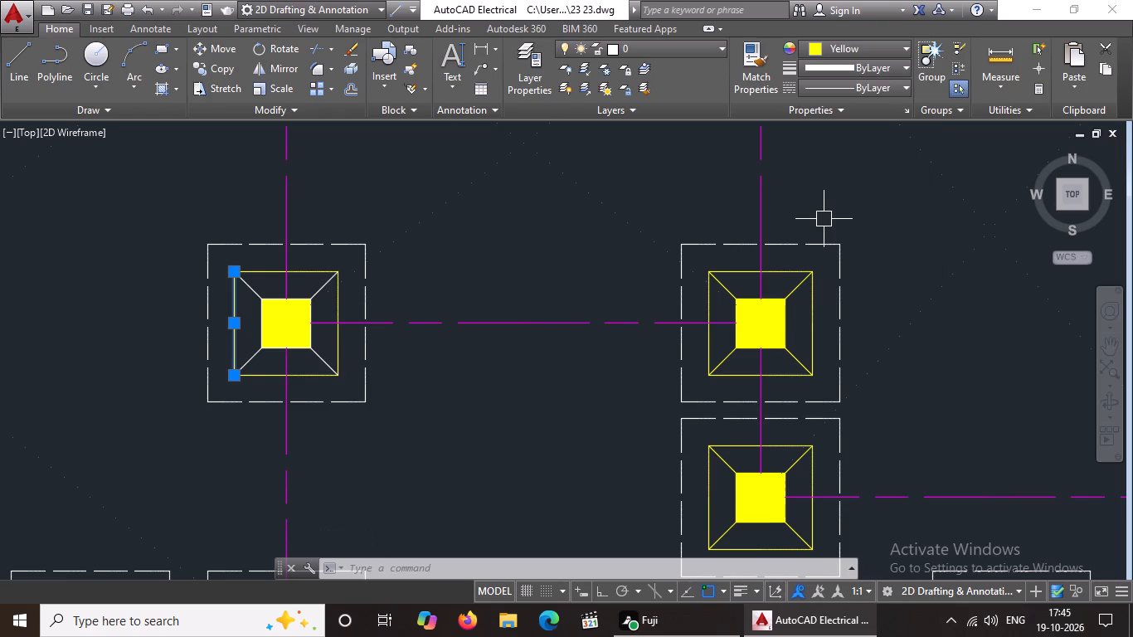
key(Escape)
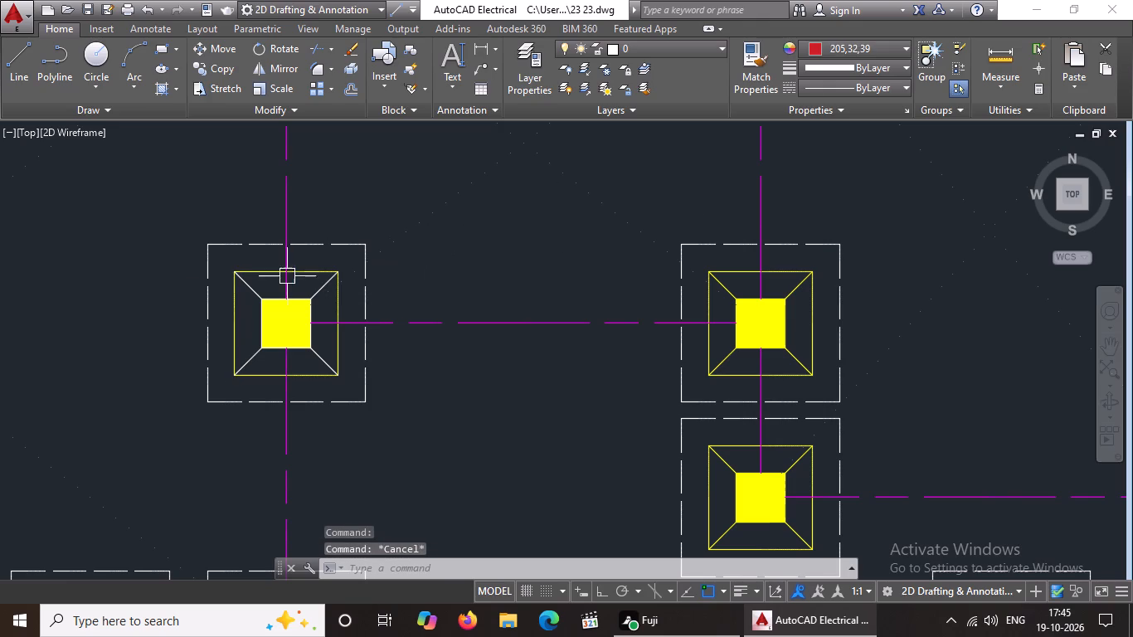
Colour the diagonal lines and column outline yellow, together with the inner square, at that same western interior footing.
click(219, 262)
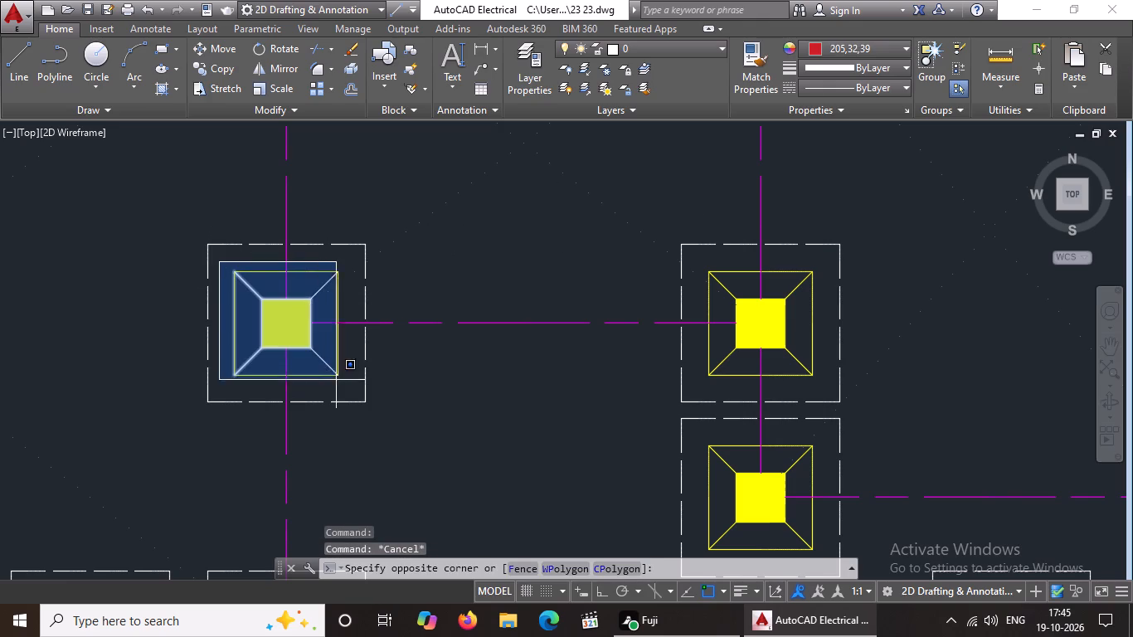
click(343, 387)
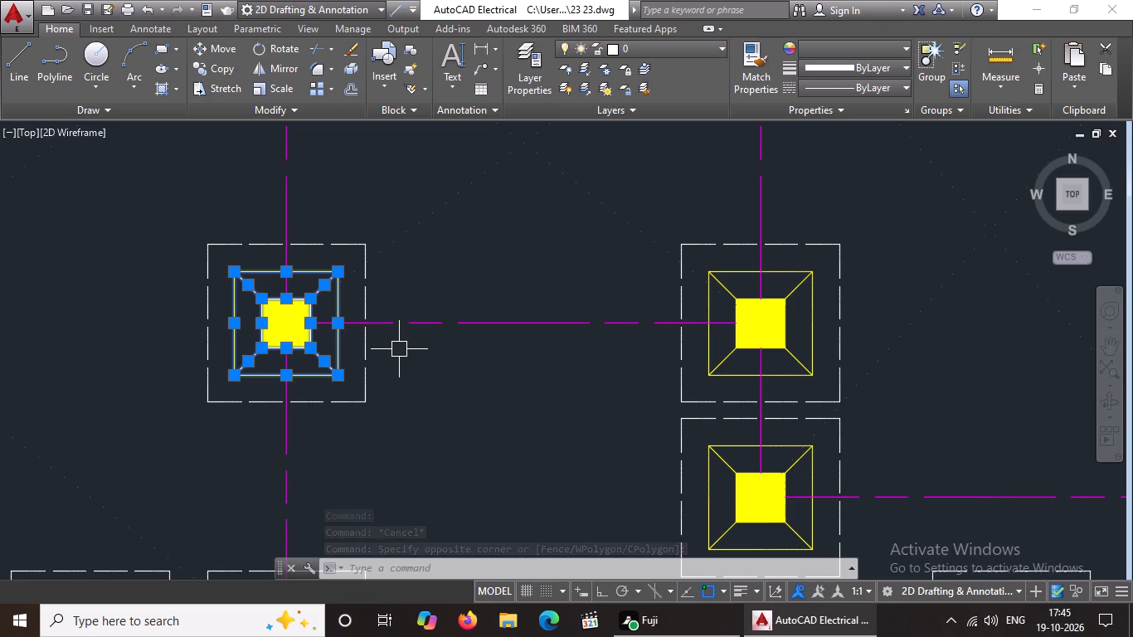
click(867, 46)
click(829, 219)
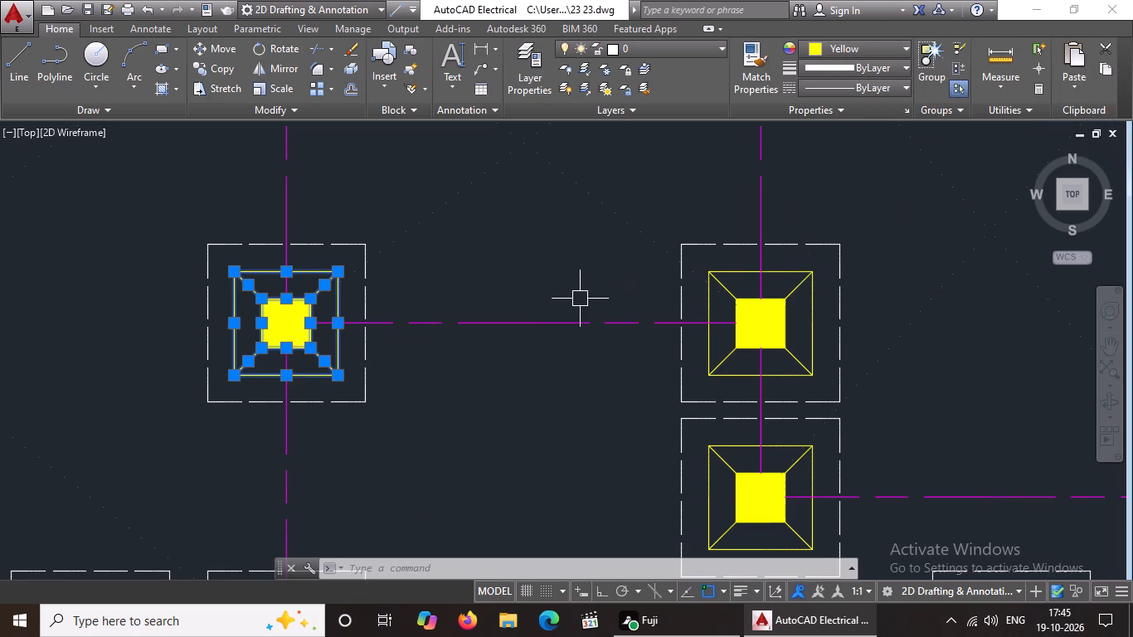
key(Escape)
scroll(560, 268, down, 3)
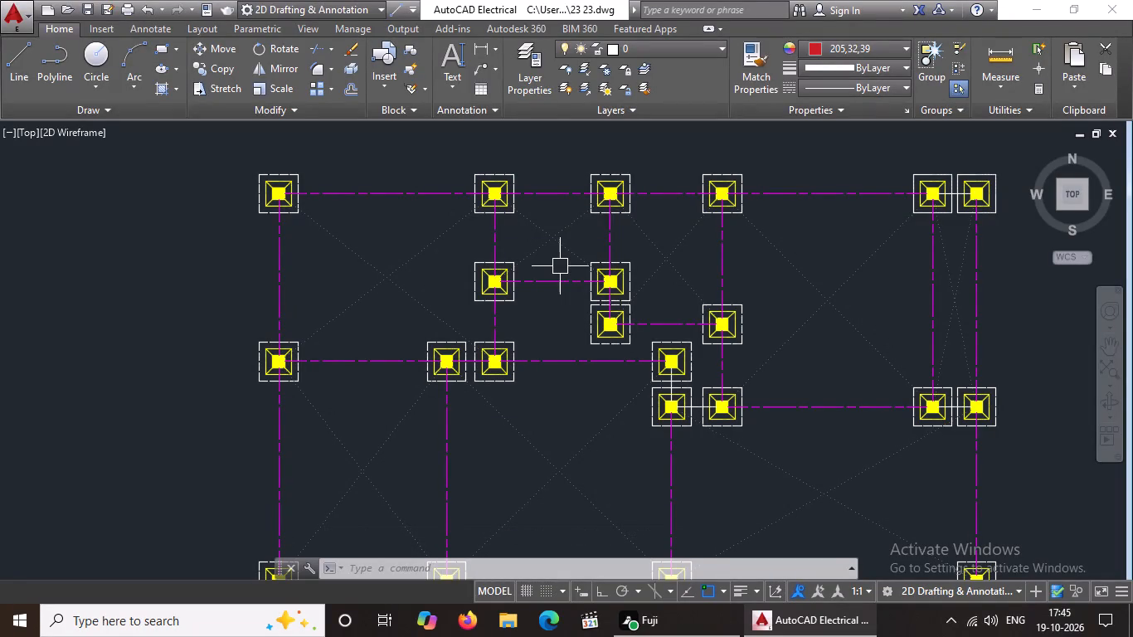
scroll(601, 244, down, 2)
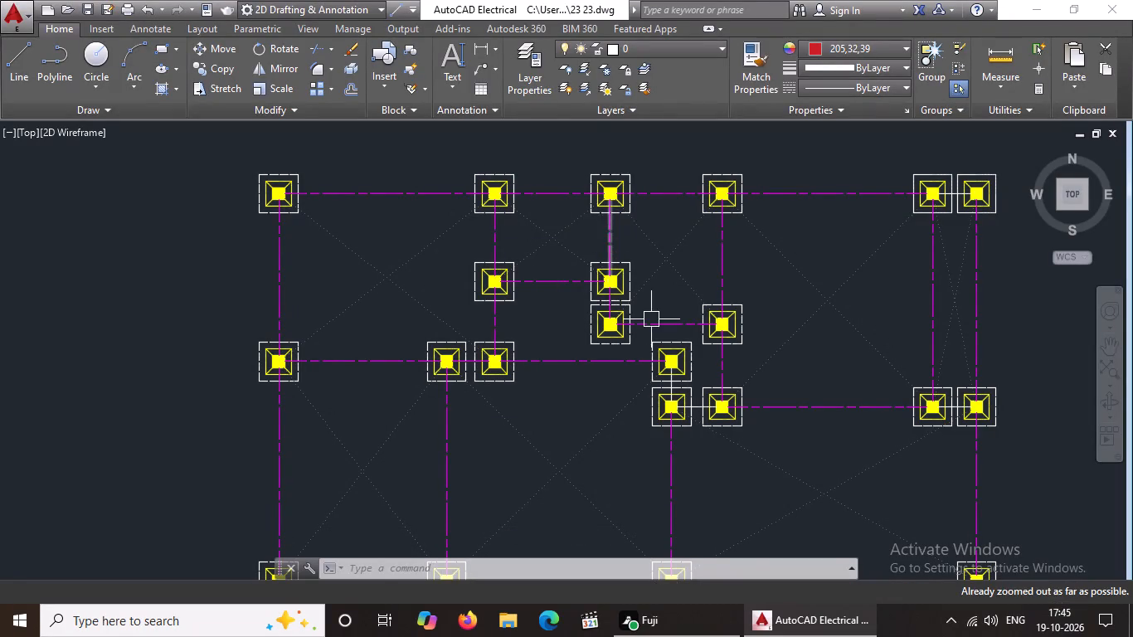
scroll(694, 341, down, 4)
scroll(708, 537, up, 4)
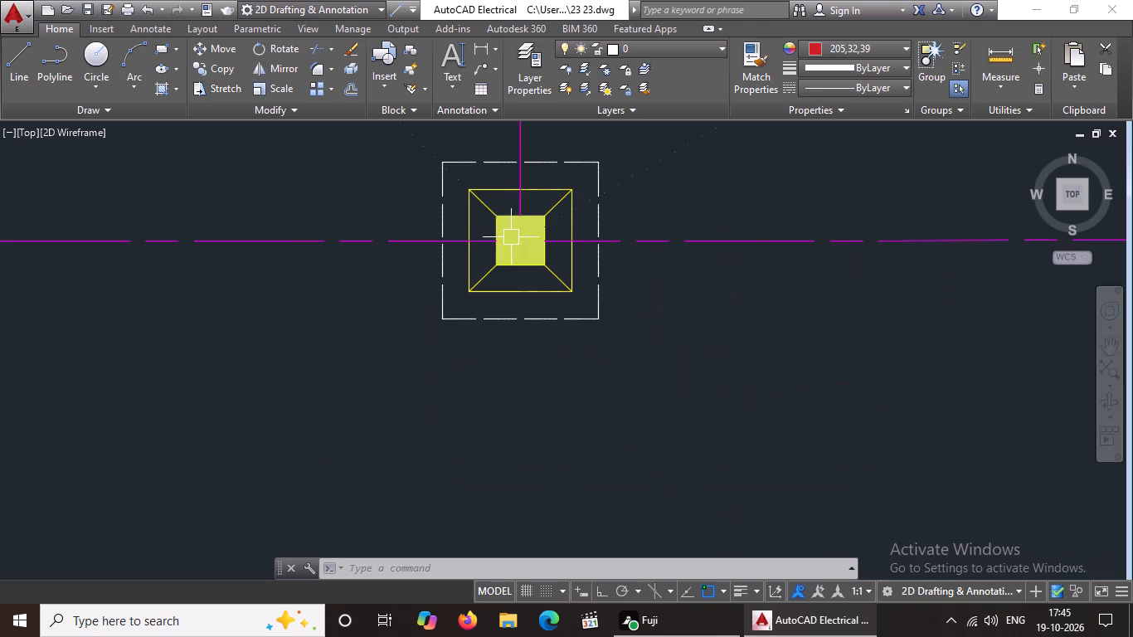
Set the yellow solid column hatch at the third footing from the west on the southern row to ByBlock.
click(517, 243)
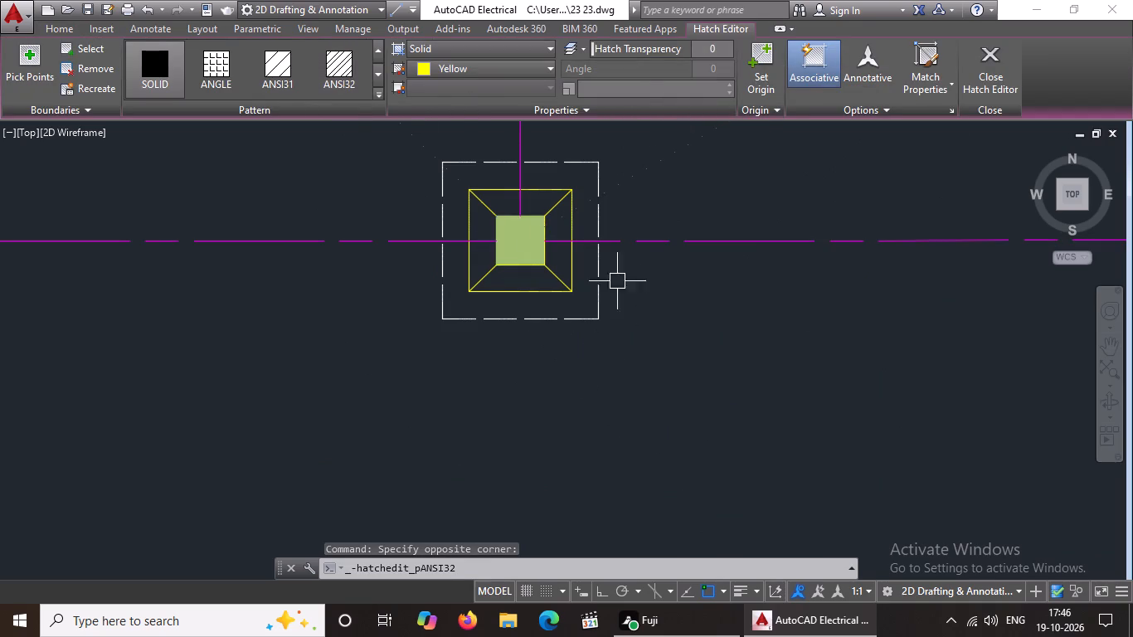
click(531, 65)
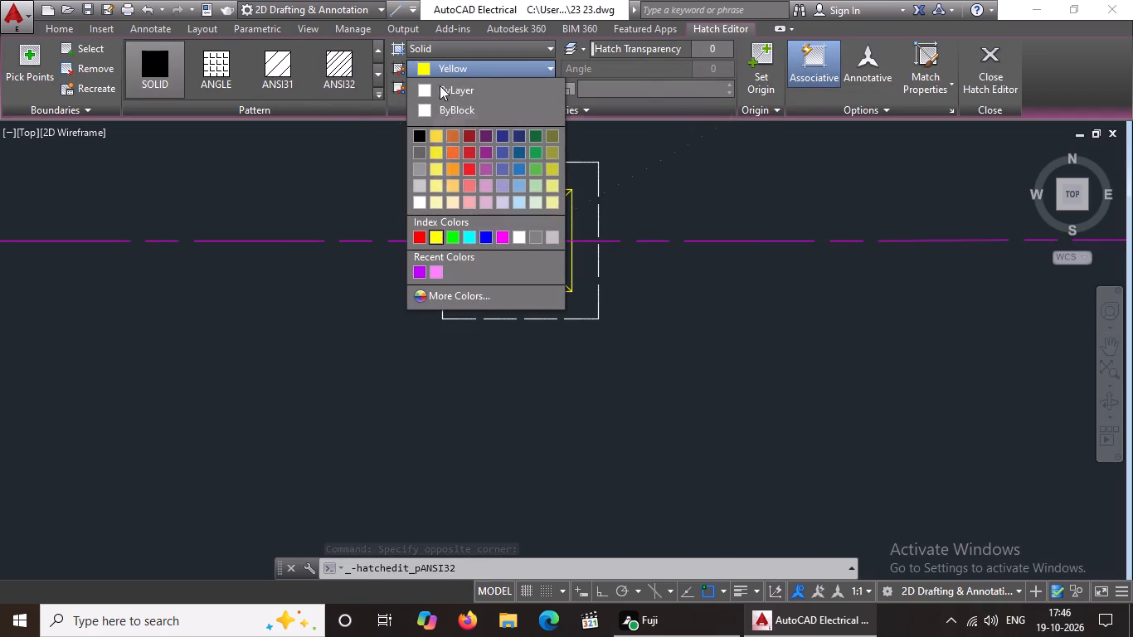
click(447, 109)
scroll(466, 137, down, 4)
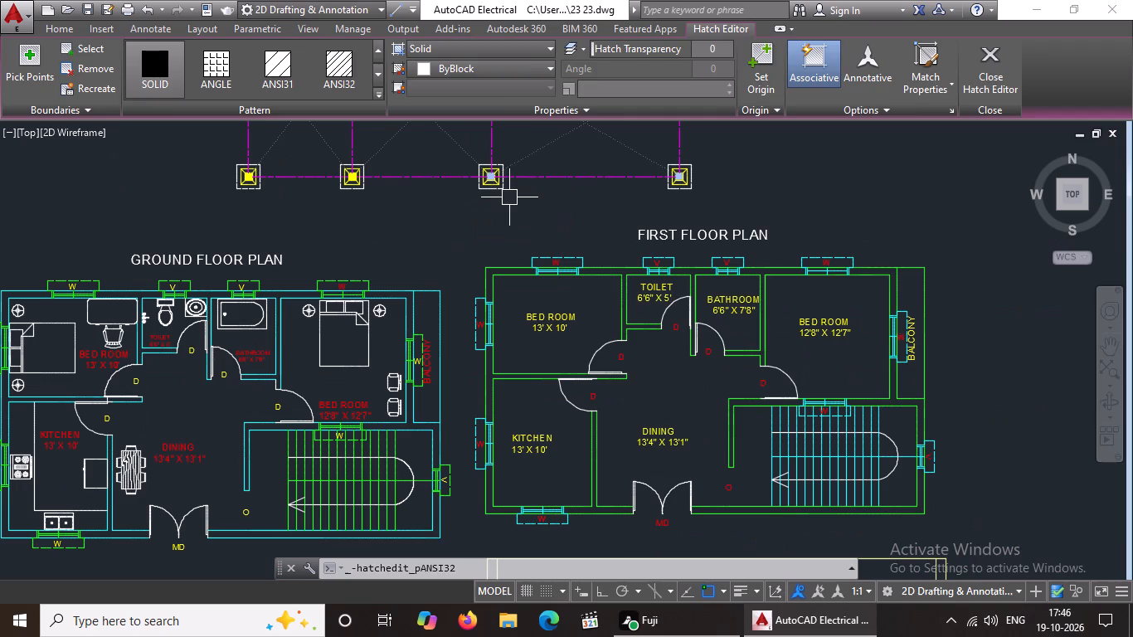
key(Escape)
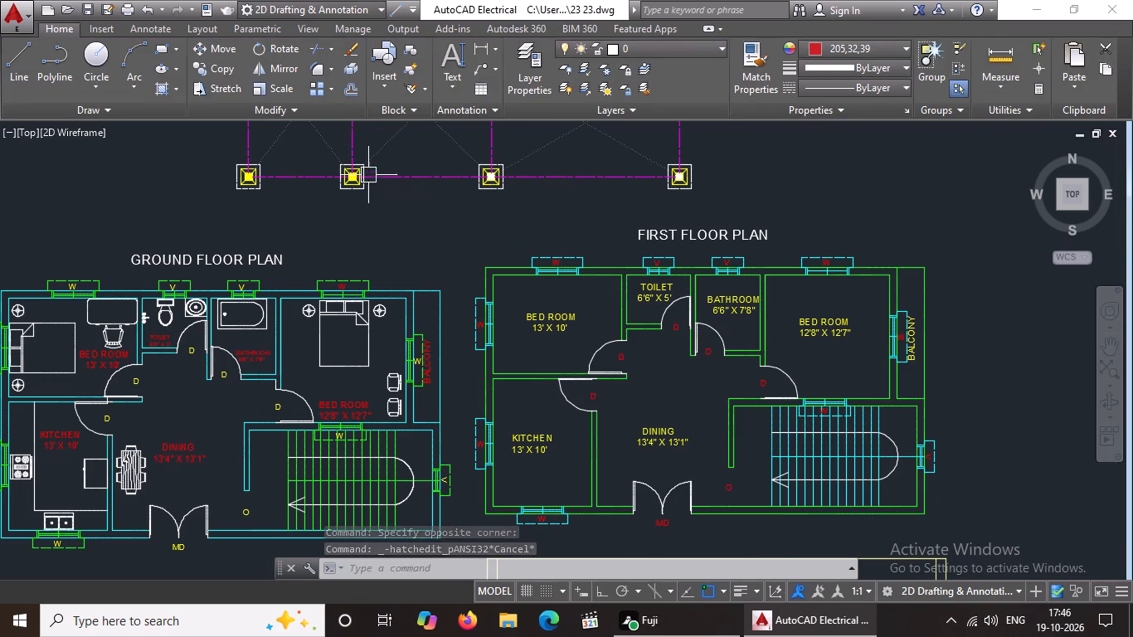
Set the solid column hatch of the two westernmost footings on the southern row to White.
scroll(306, 171, up, 3)
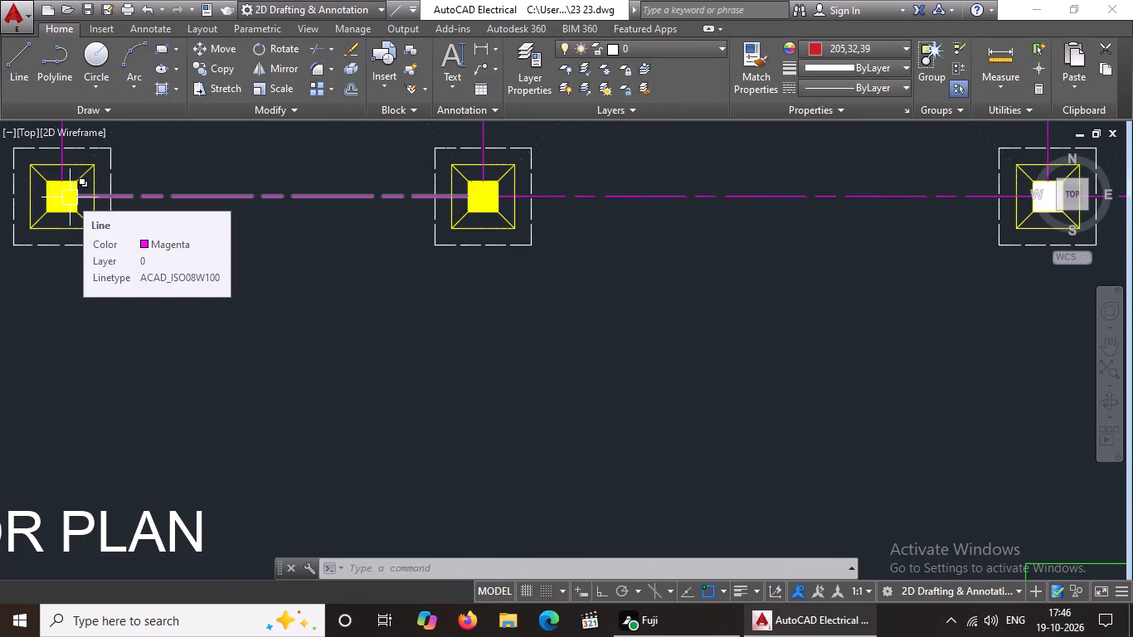
click(58, 202)
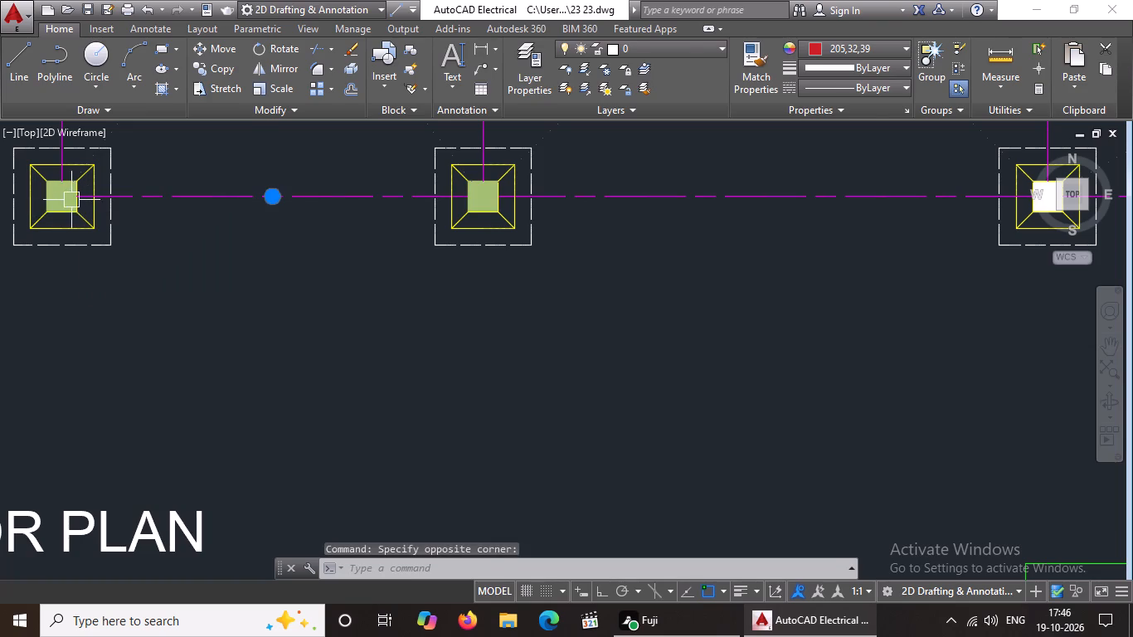
click(509, 68)
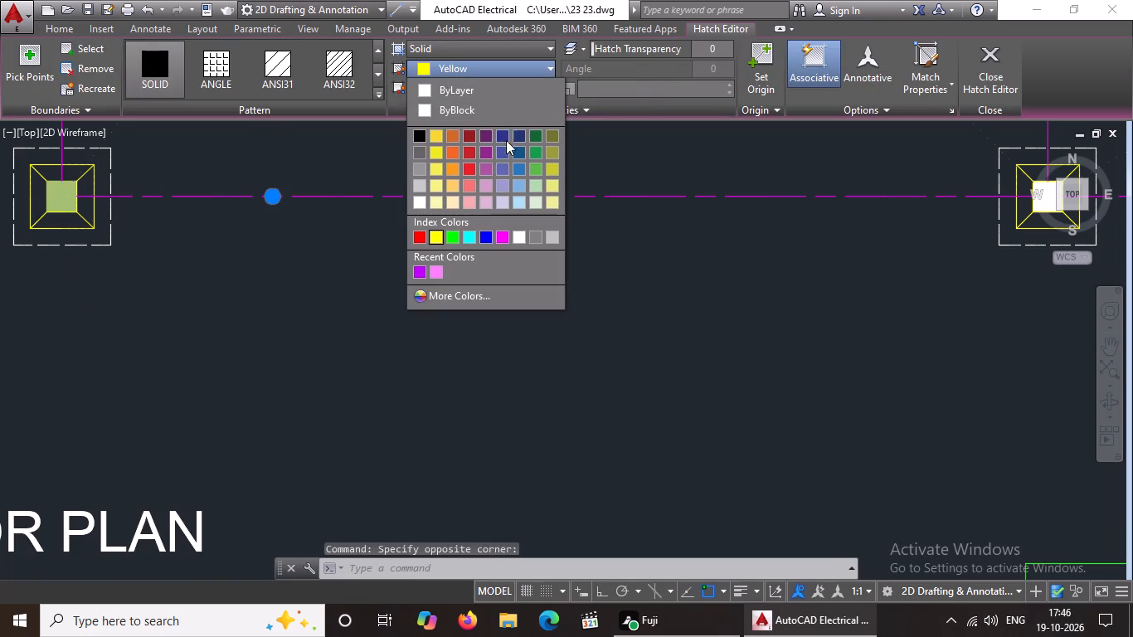
click(519, 236)
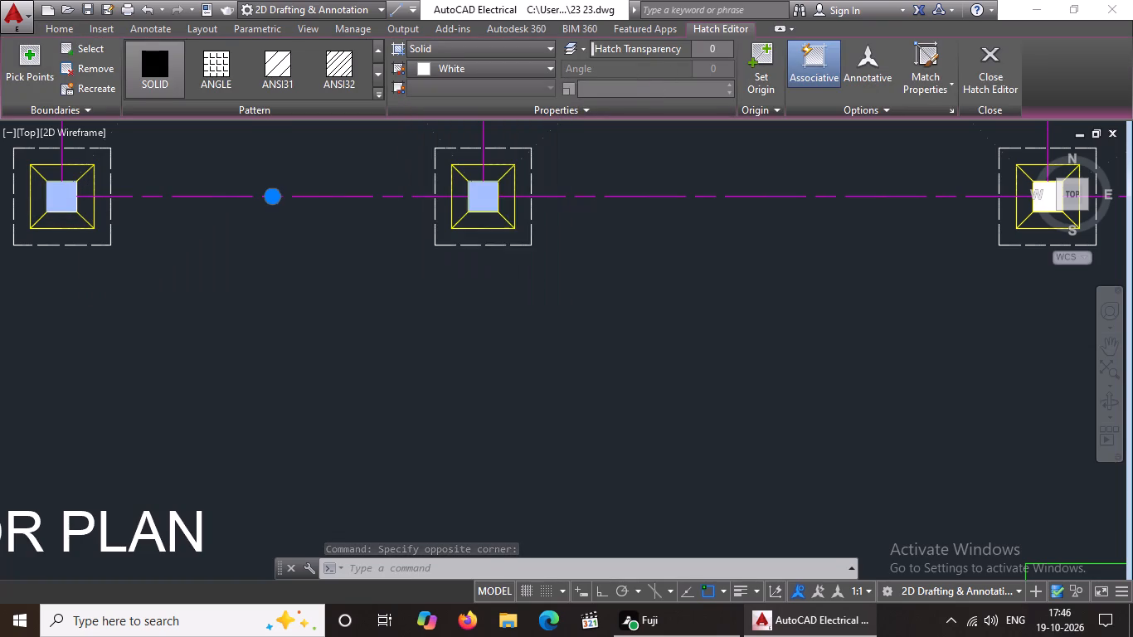
scroll(553, 222, down, 5)
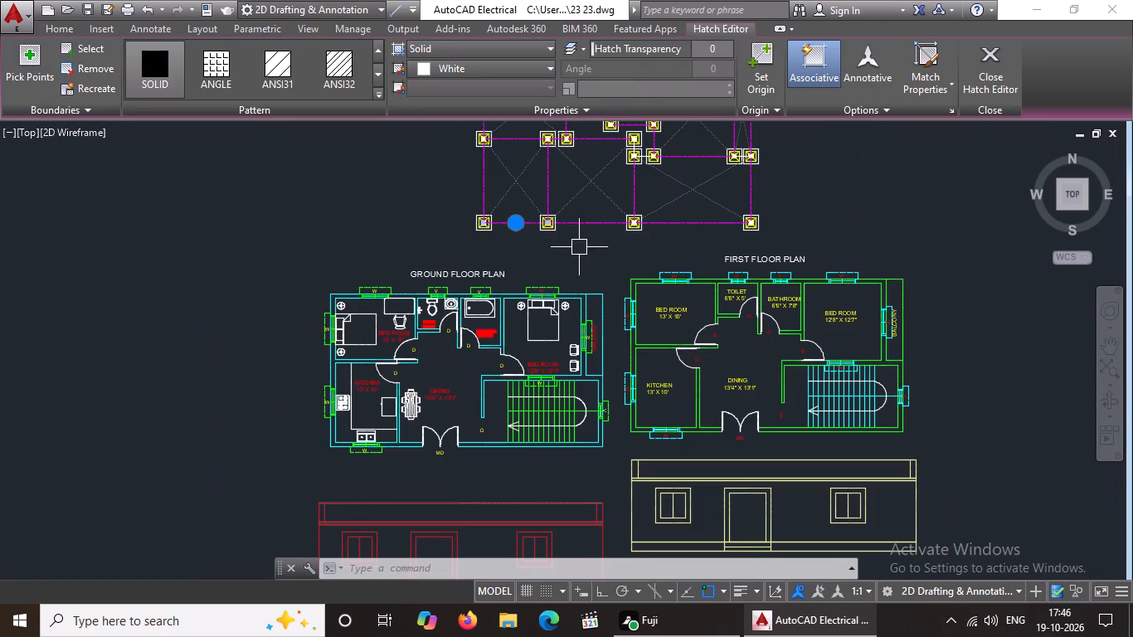
middle_drag(817, 173, 772, 334)
key(Escape)
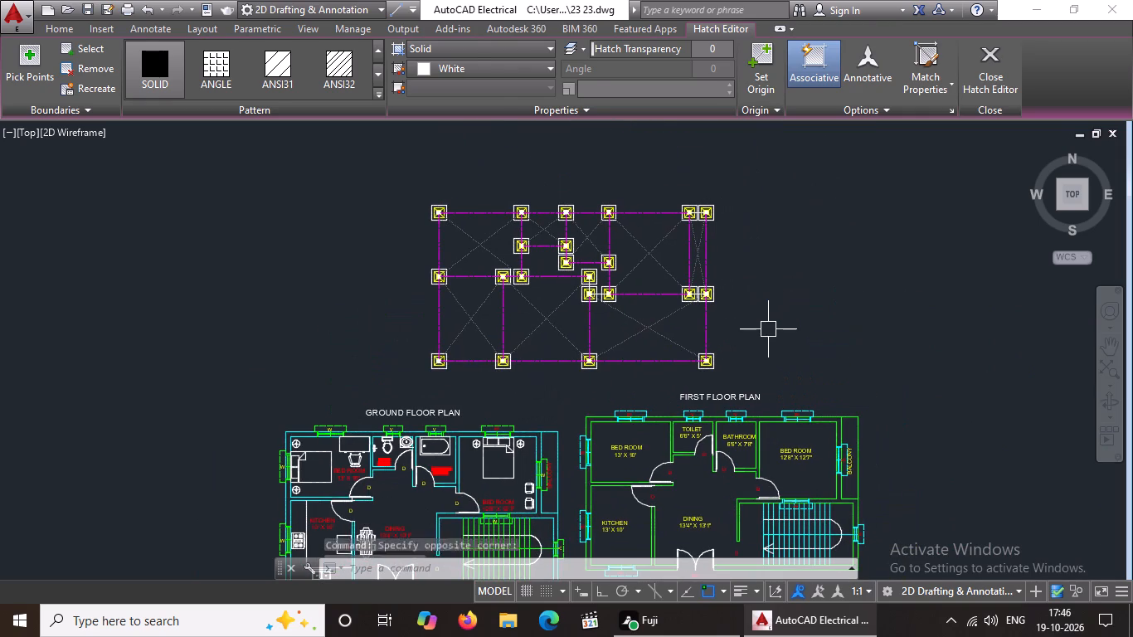
Set the ByBlock solid hatch shared by the other footings' columns to White and close the hatch editing.
scroll(591, 362, up, 3)
scroll(592, 360, down, 4)
scroll(397, 388, up, 4)
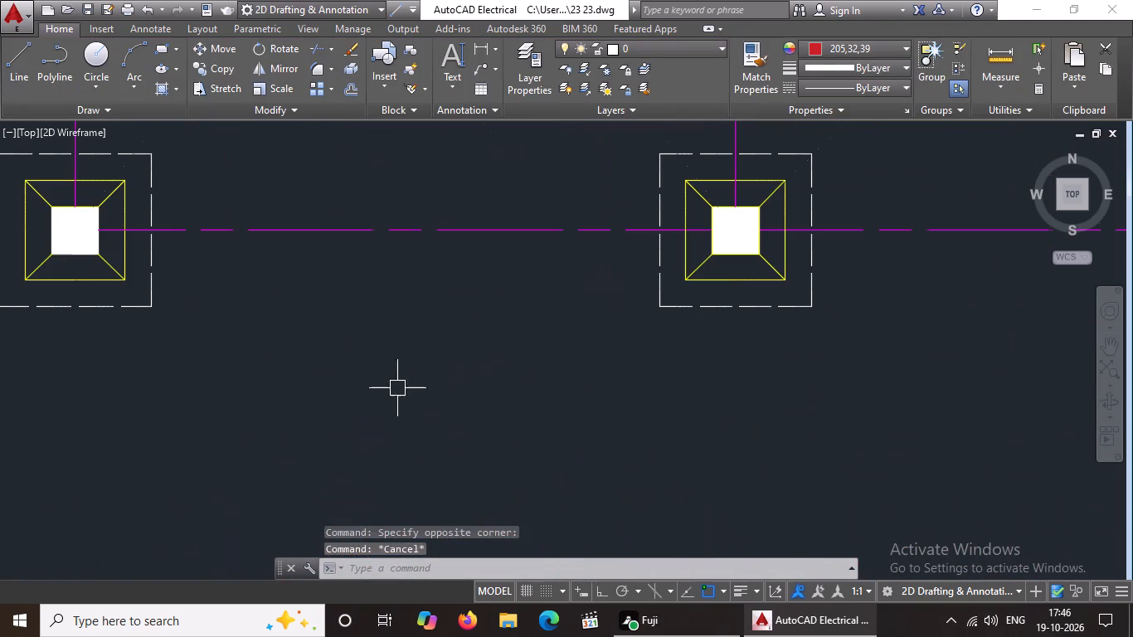
scroll(429, 362, down, 4)
scroll(635, 373, up, 3)
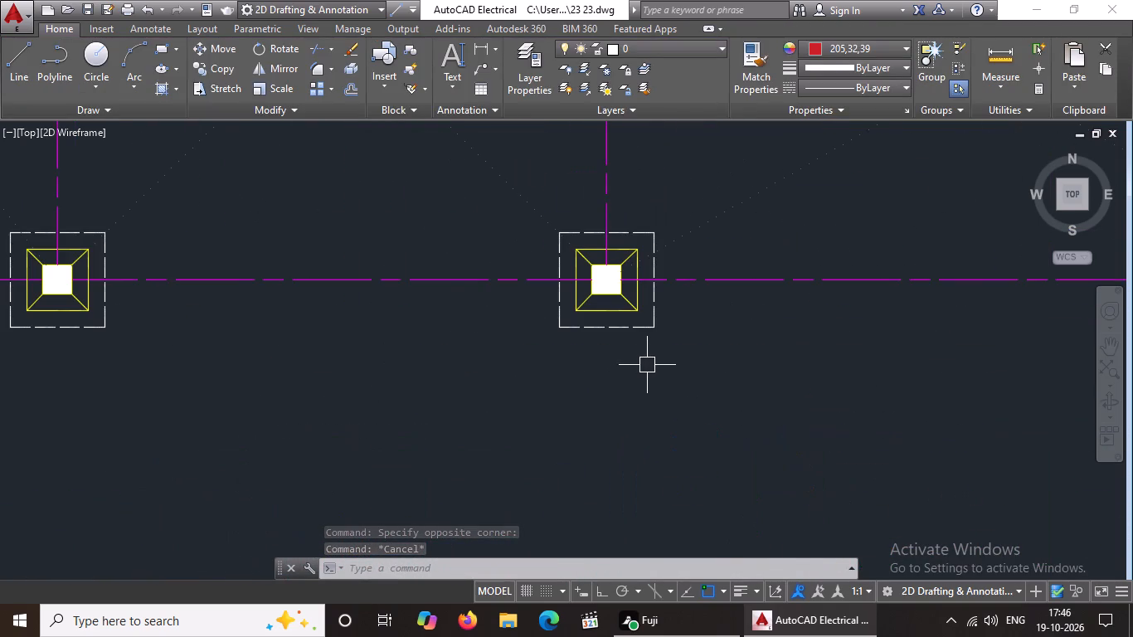
scroll(647, 365, down, 2)
scroll(941, 324, up, 3)
scroll(883, 291, down, 2)
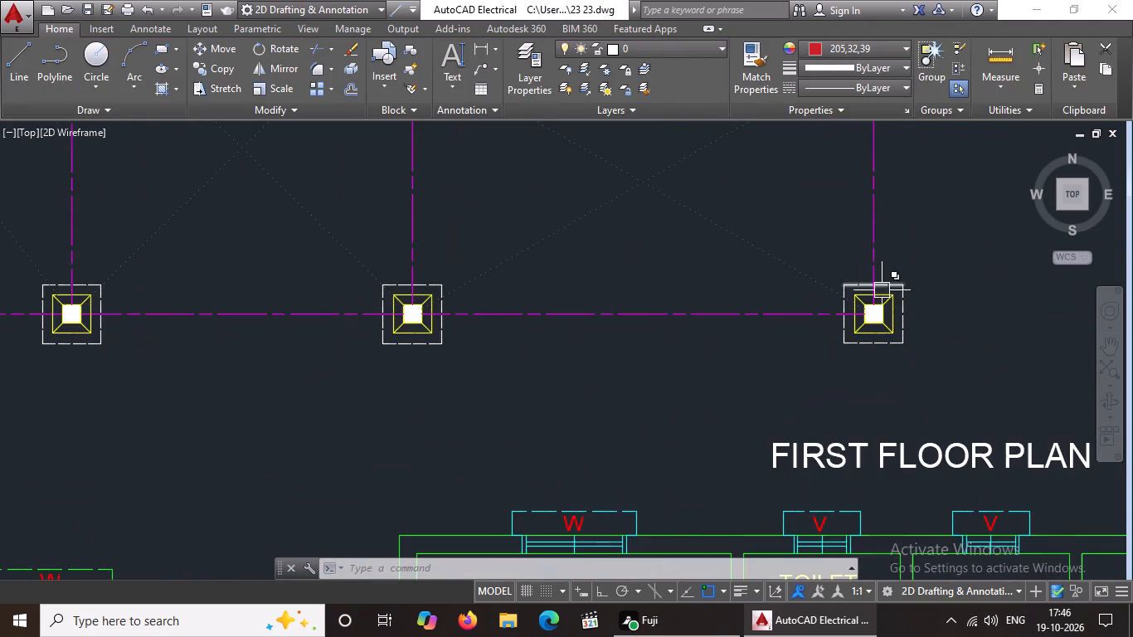
middle_drag(877, 221, 871, 377)
scroll(851, 203, up, 3)
click(901, 202)
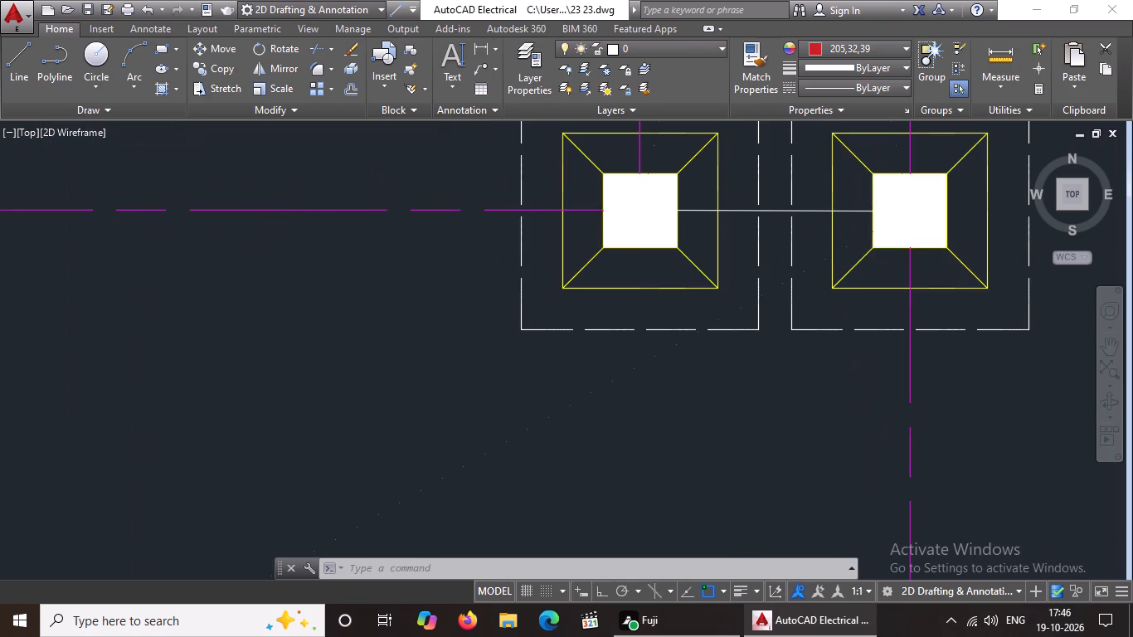
click(460, 67)
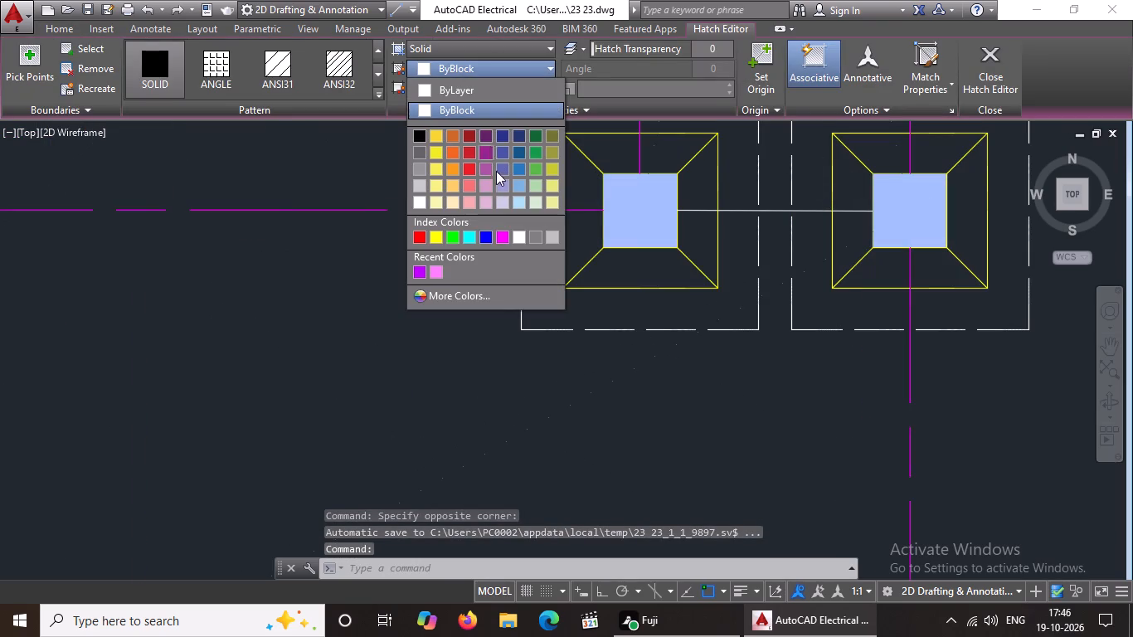
click(522, 236)
scroll(585, 207, down, 4)
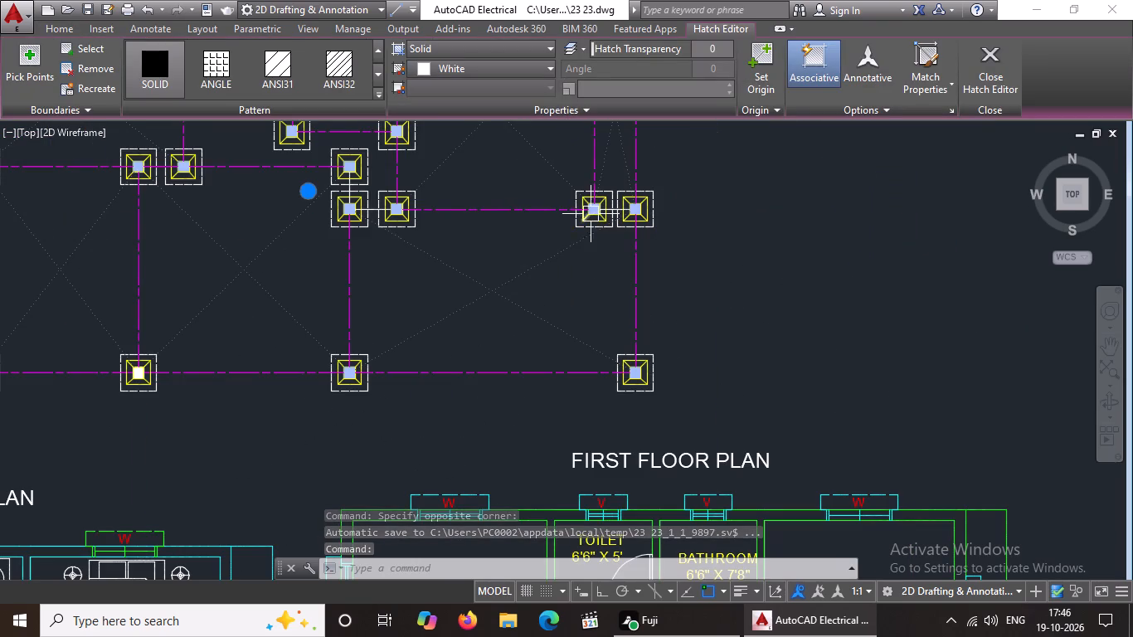
middle_drag(510, 231, 528, 324)
scroll(524, 222, down, 2)
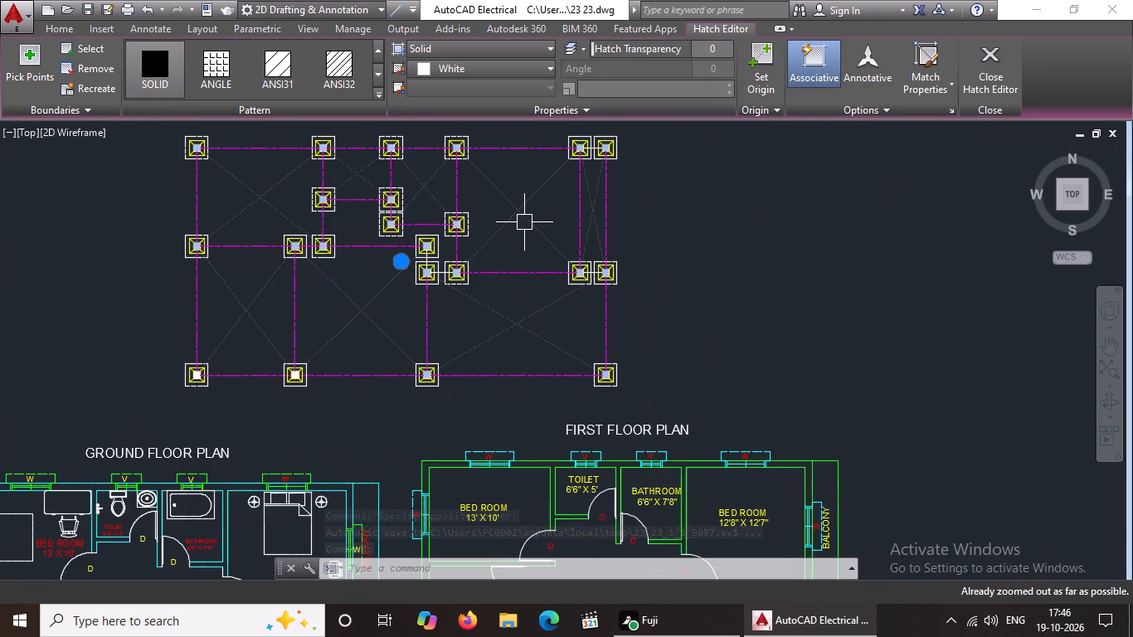
click(993, 51)
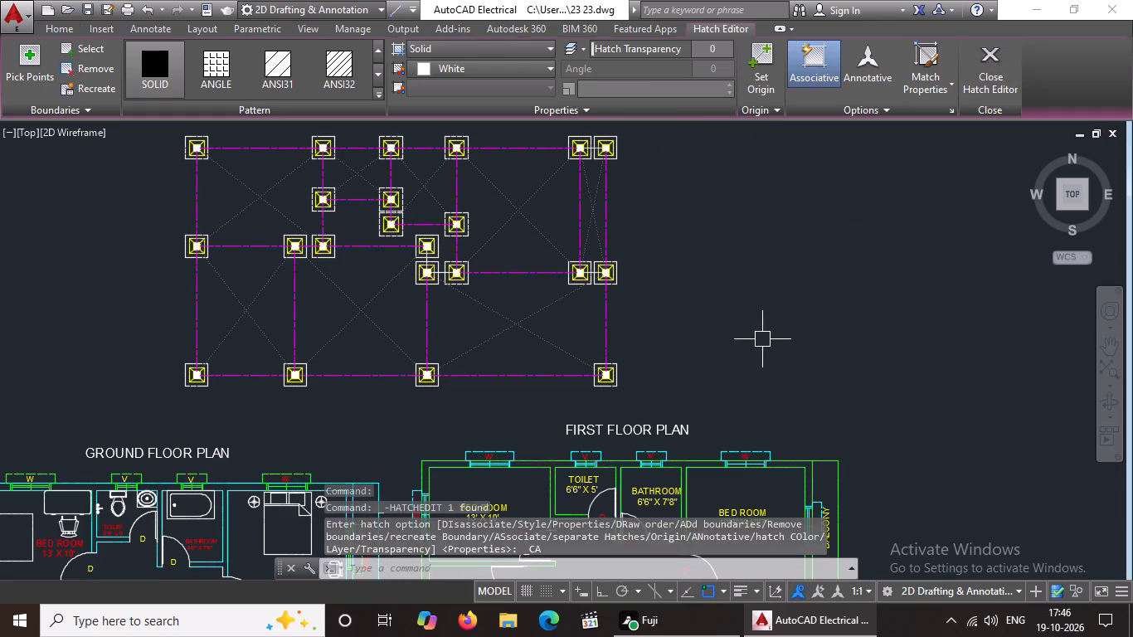
key(Escape)
Colour all four sides of the dashed outer square red at the southeastern corner footing.
scroll(440, 230, up, 3)
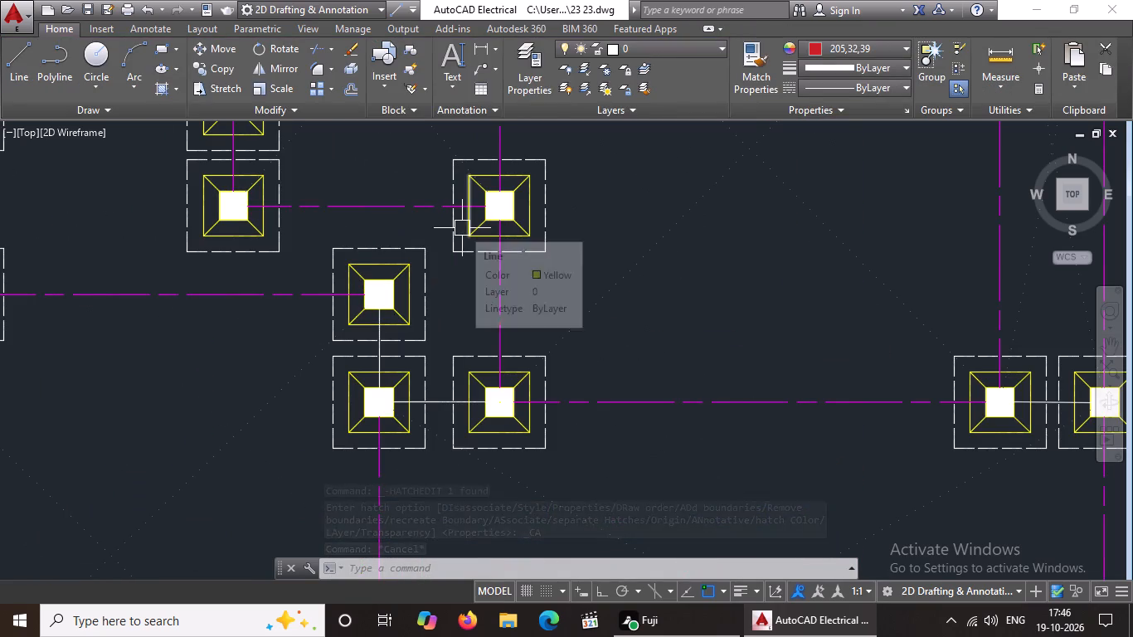
scroll(483, 281, down, 3)
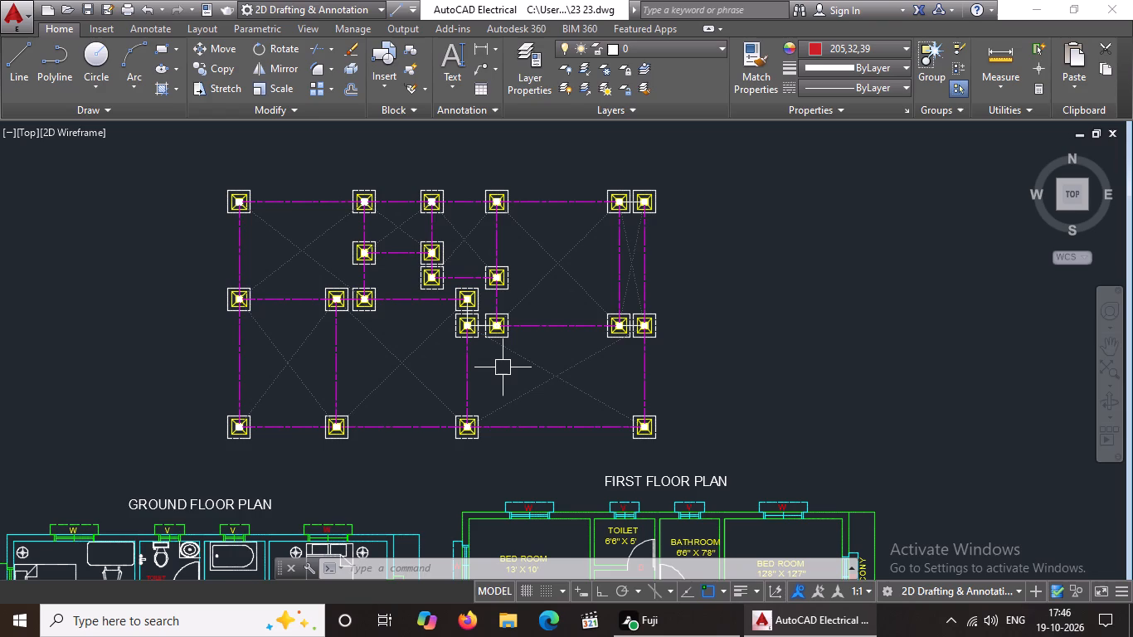
scroll(606, 457, up, 3)
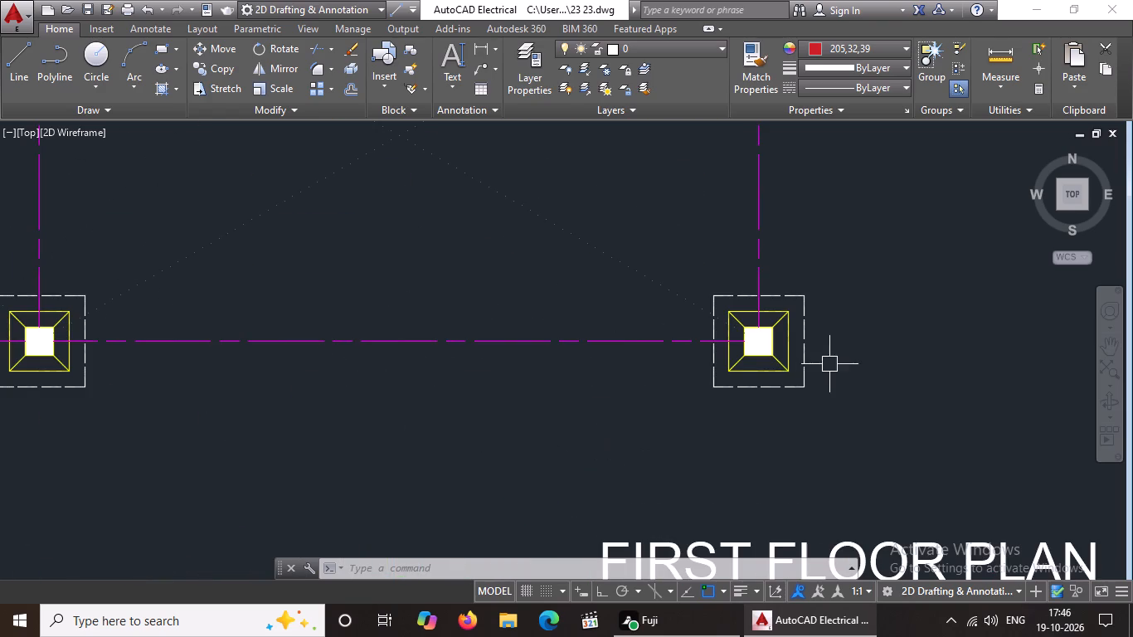
click(776, 383)
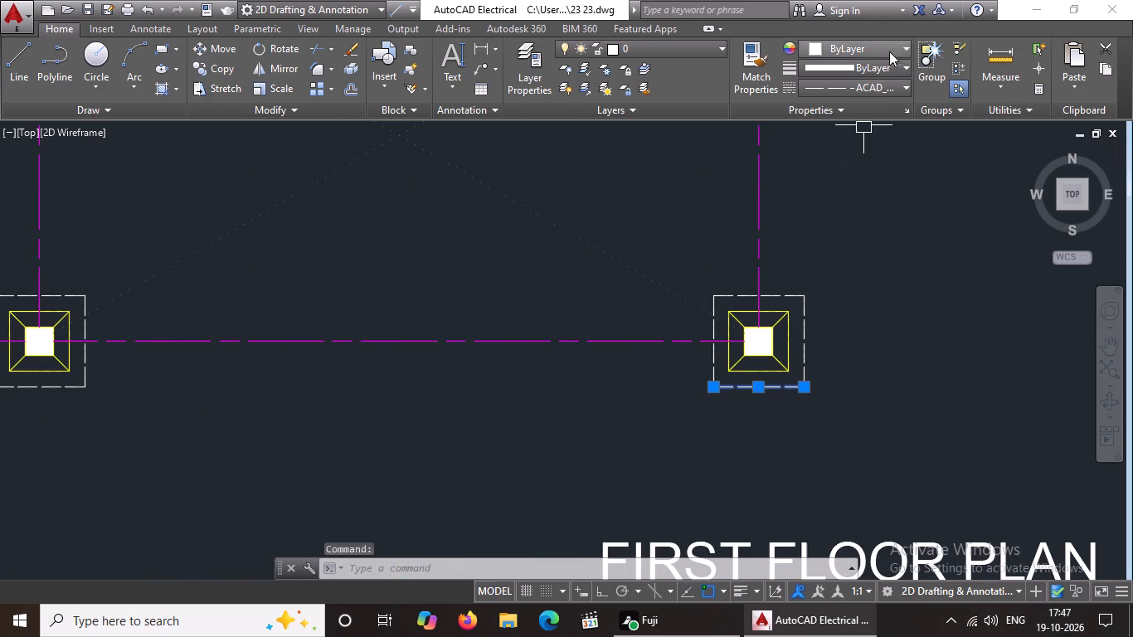
click(887, 52)
click(812, 215)
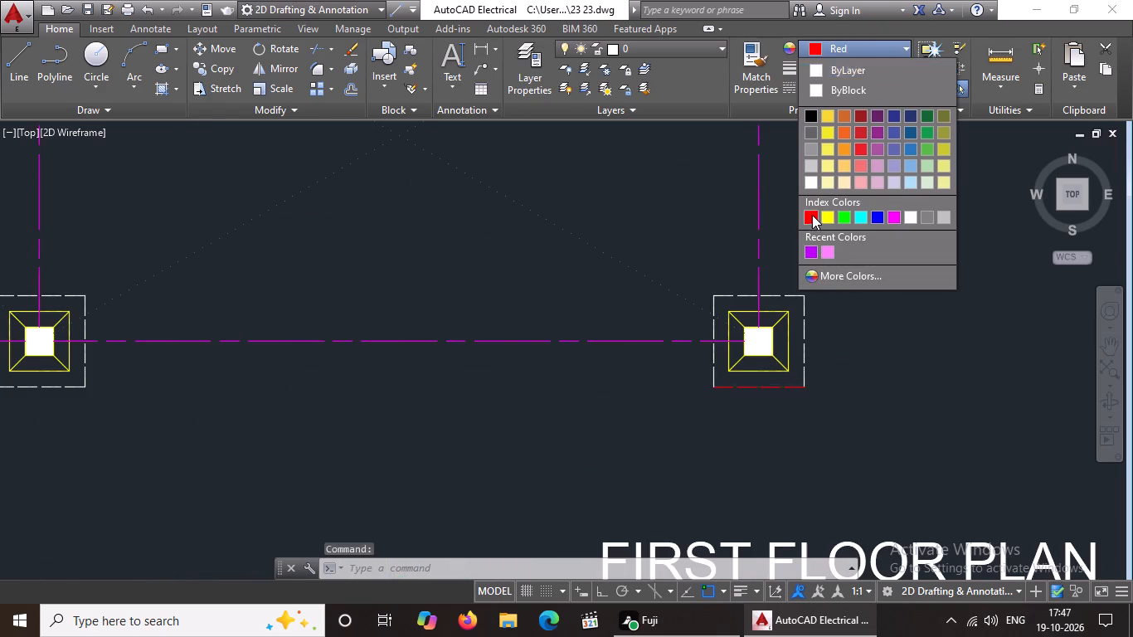
click(805, 349)
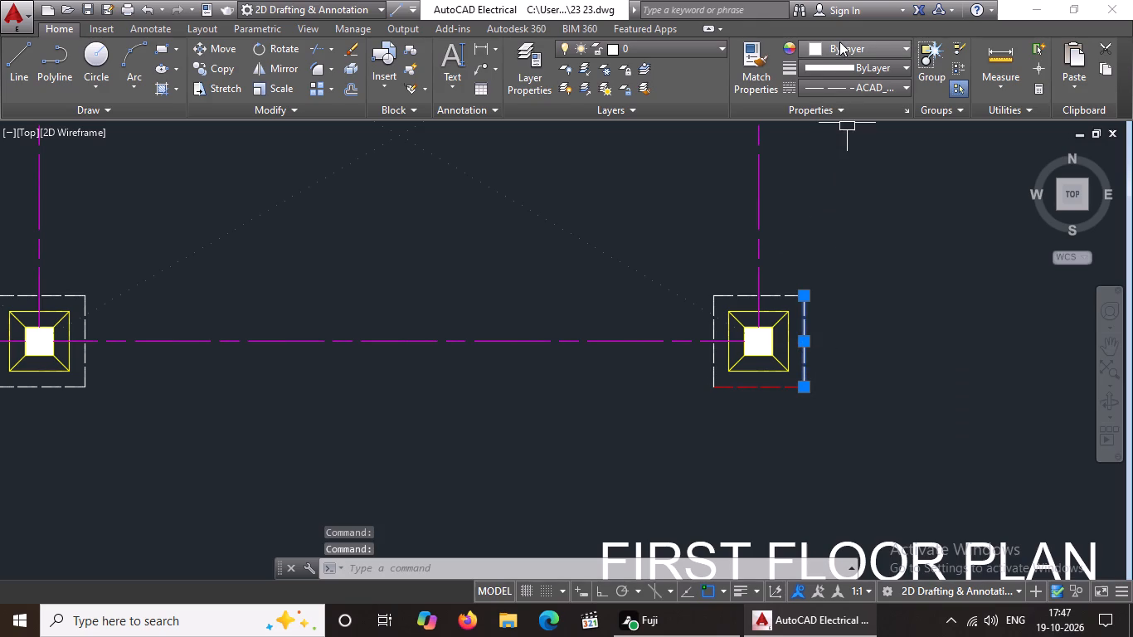
click(839, 41)
click(810, 216)
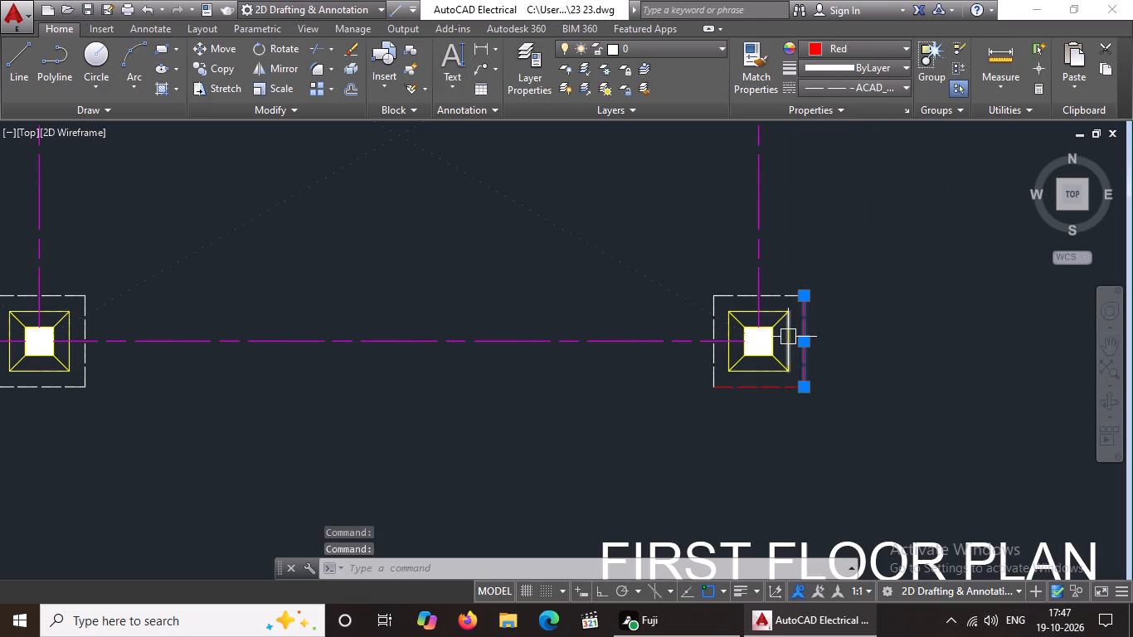
click(723, 294)
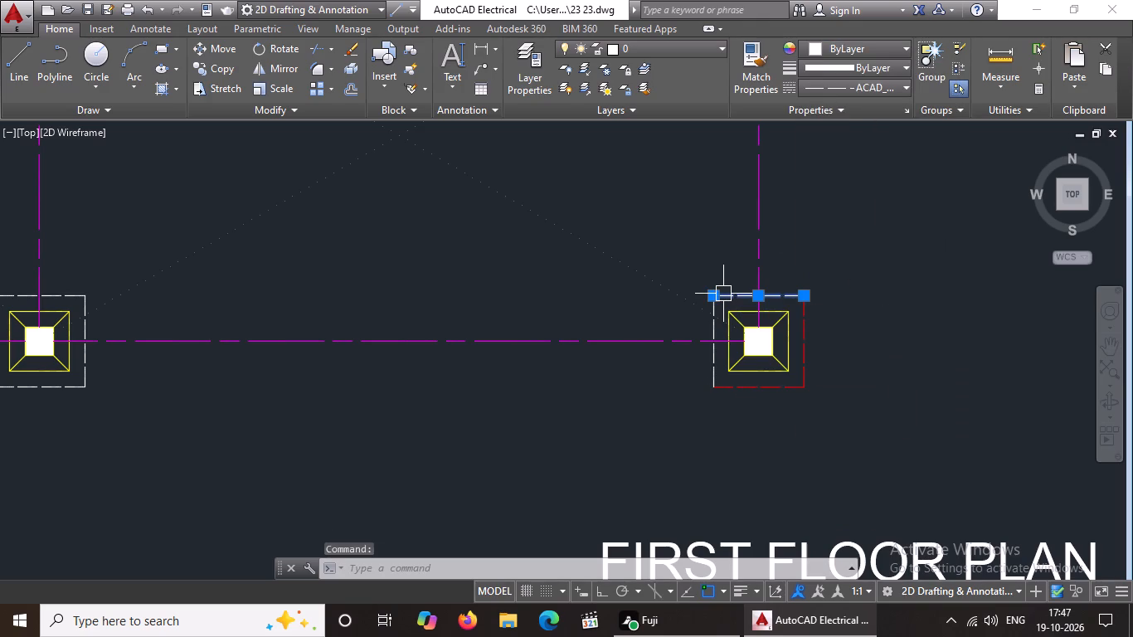
click(839, 46)
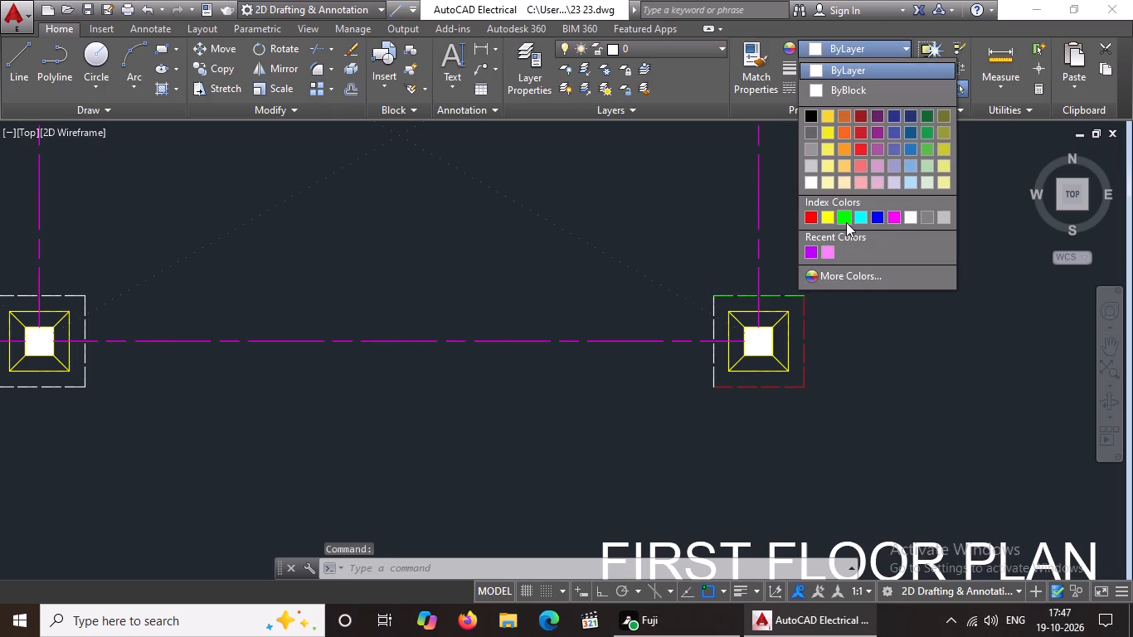
click(803, 216)
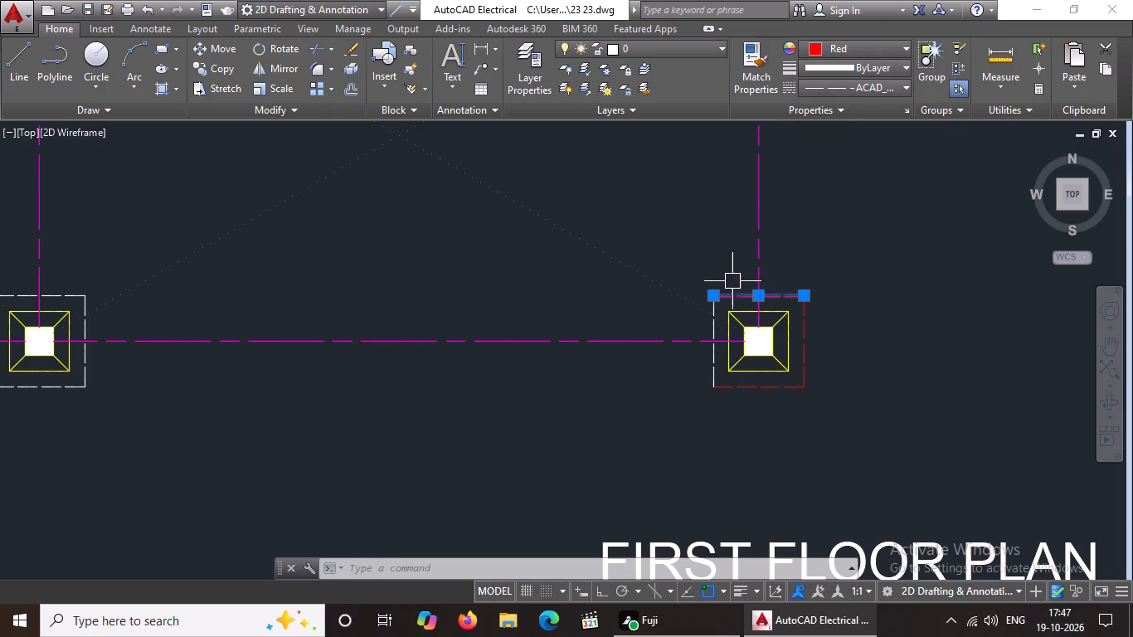
scroll(726, 332, up, 2)
click(695, 323)
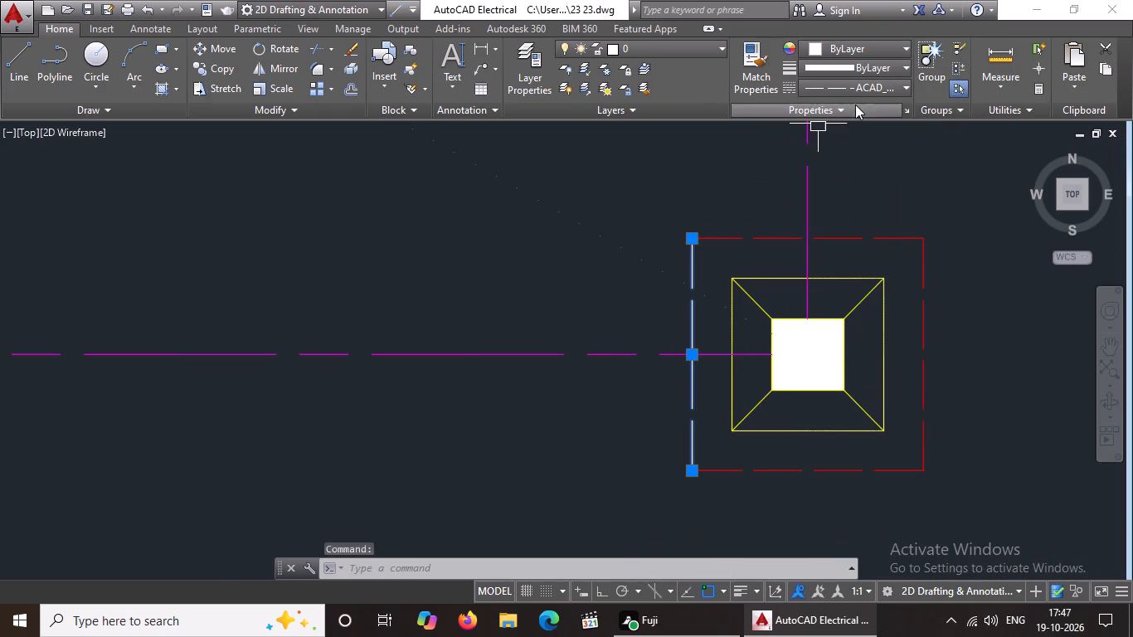
click(872, 48)
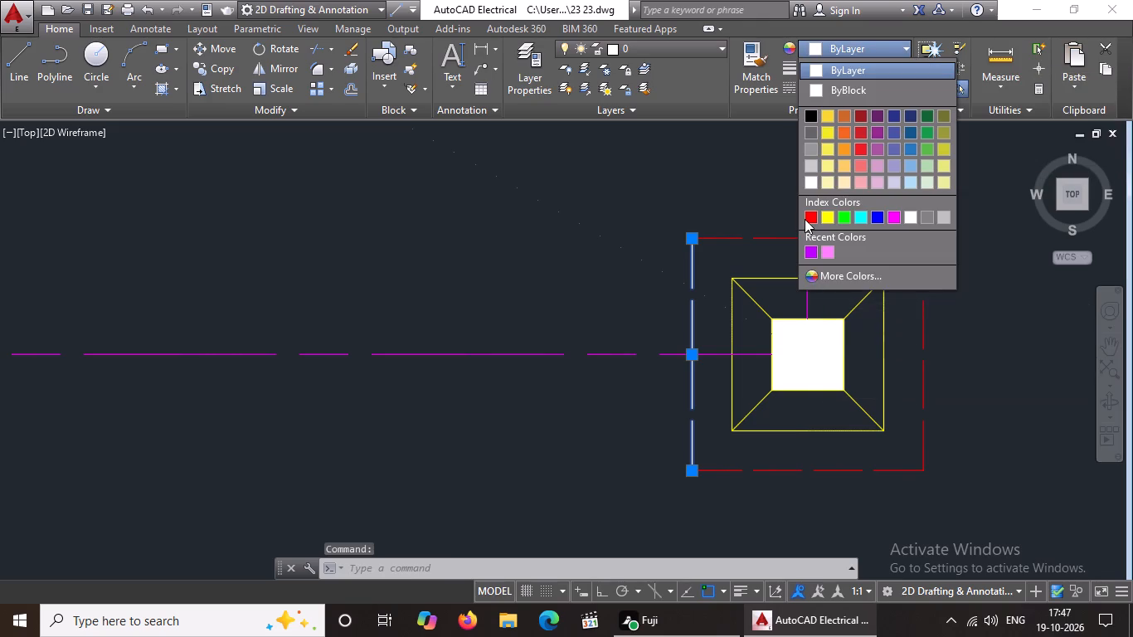
click(805, 219)
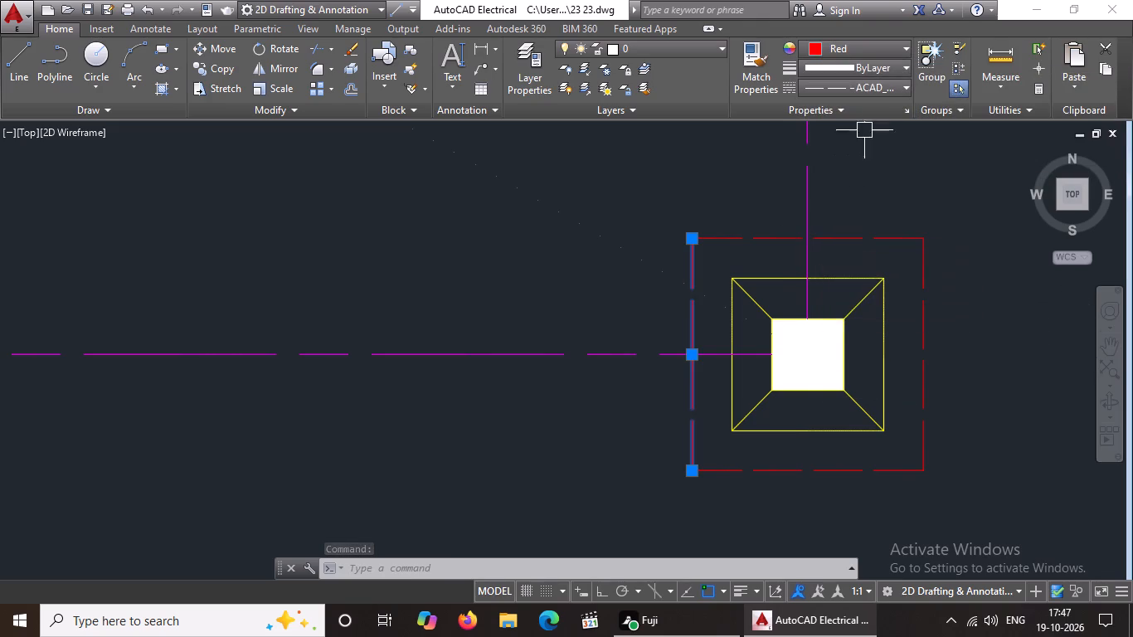
Change the western side of that footing's dashed outer square to index colour 20.
click(893, 40)
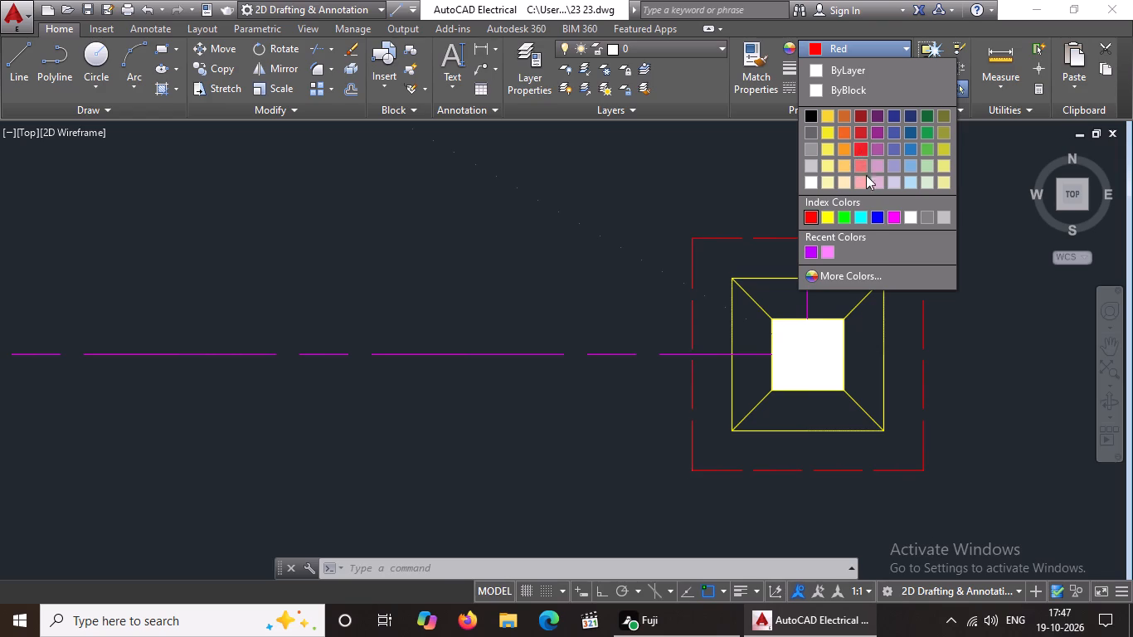
click(838, 275)
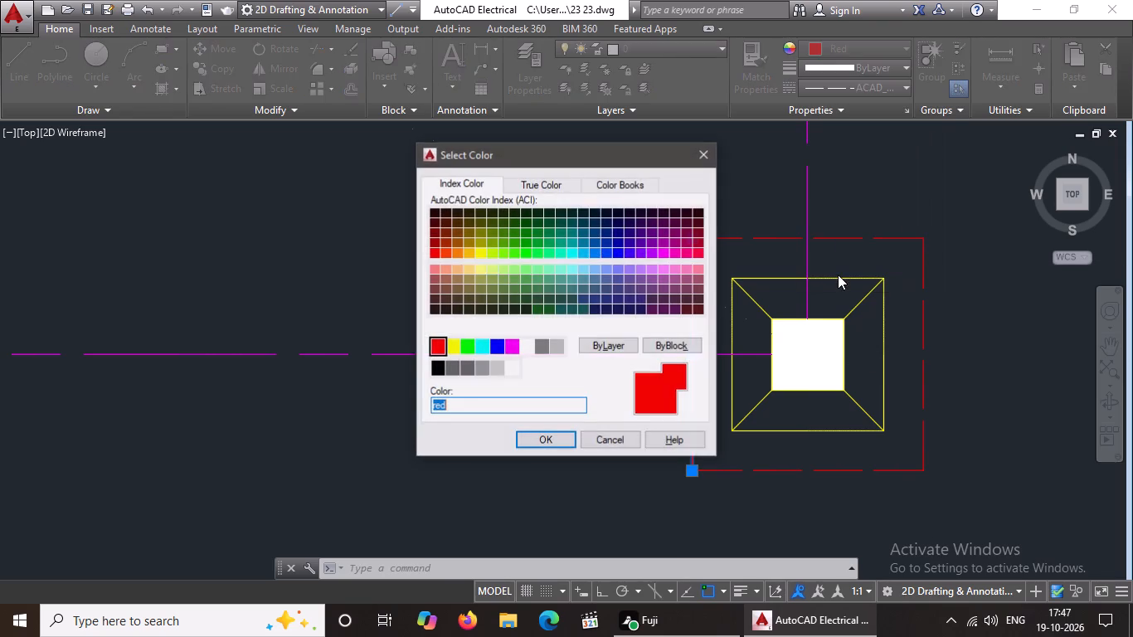
click(446, 251)
click(552, 435)
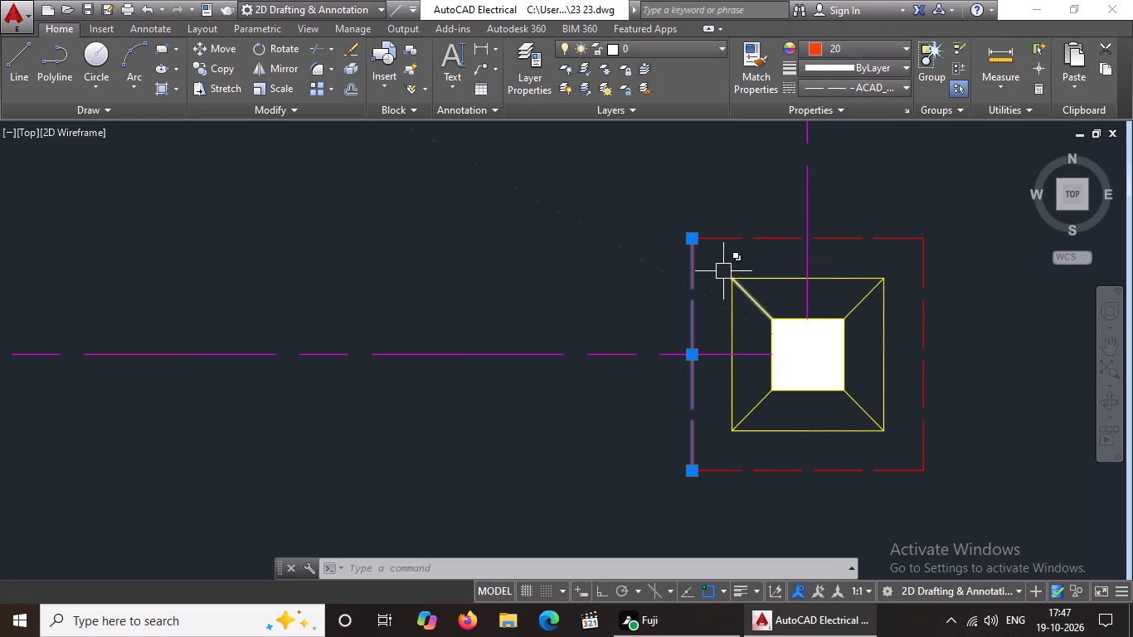
Set the western side of the southeastern corner footing's dashed outer square to Red.
click(866, 43)
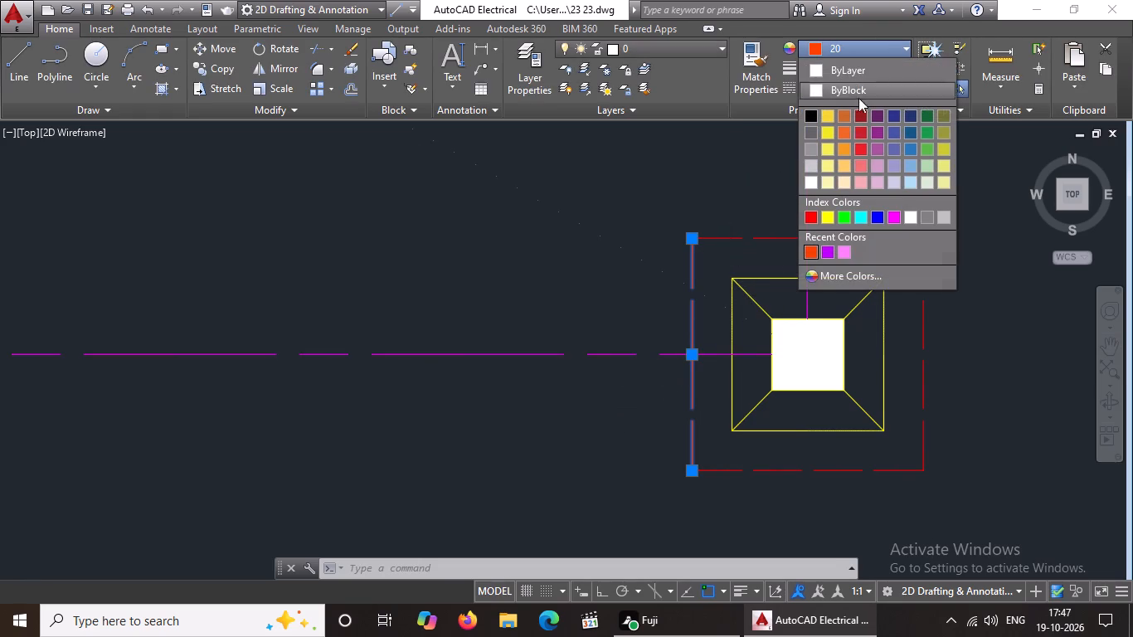
click(806, 248)
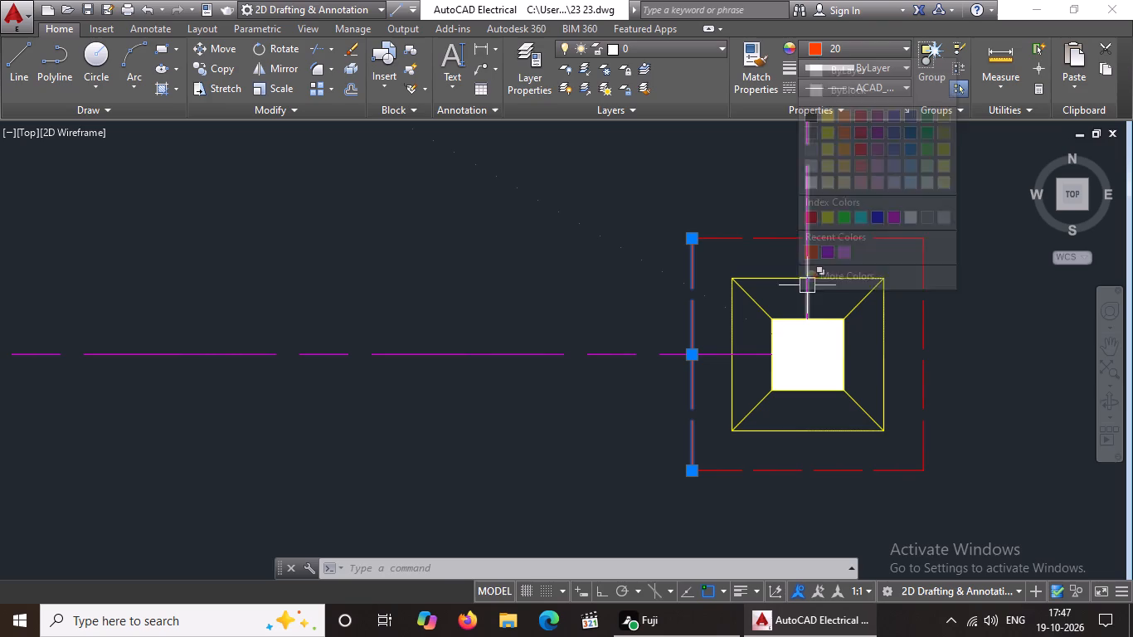
click(863, 236)
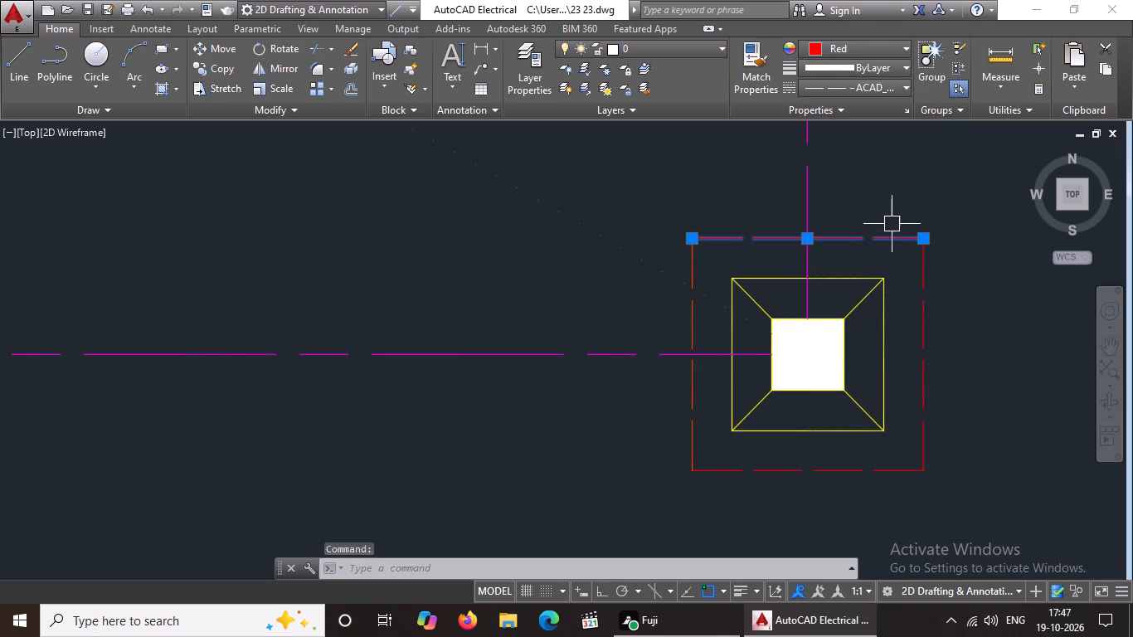
click(690, 298)
click(908, 46)
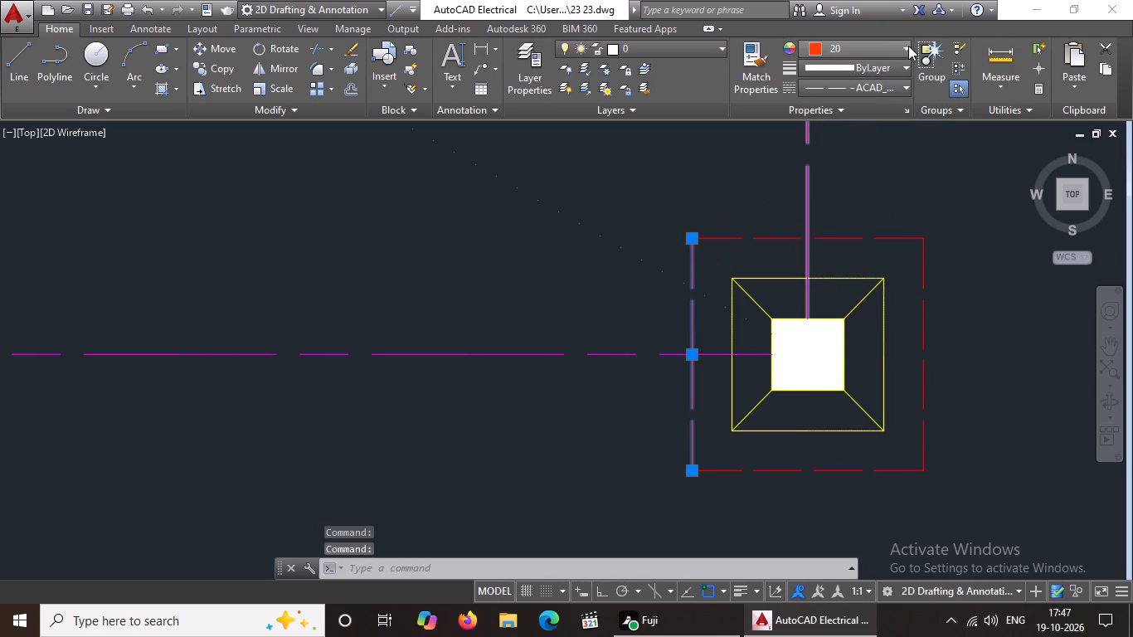
click(811, 216)
scroll(981, 284, down, 2)
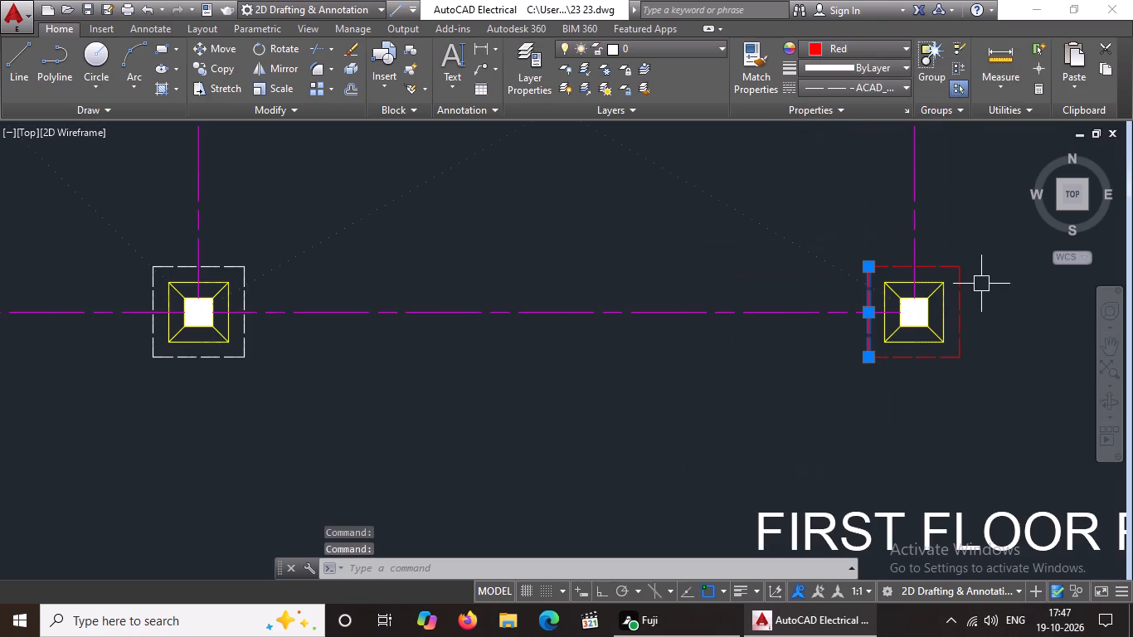
key(Escape)
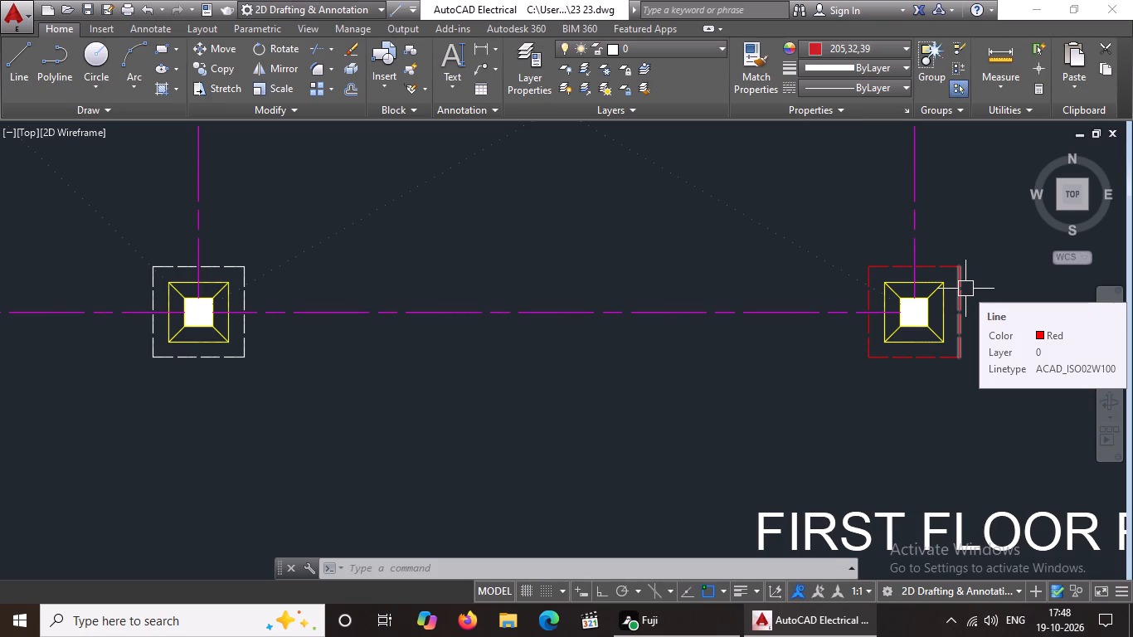
Colour all four sides of the dashed outer square Red at the second footing from the east on the southern row.
scroll(853, 277, down, 1)
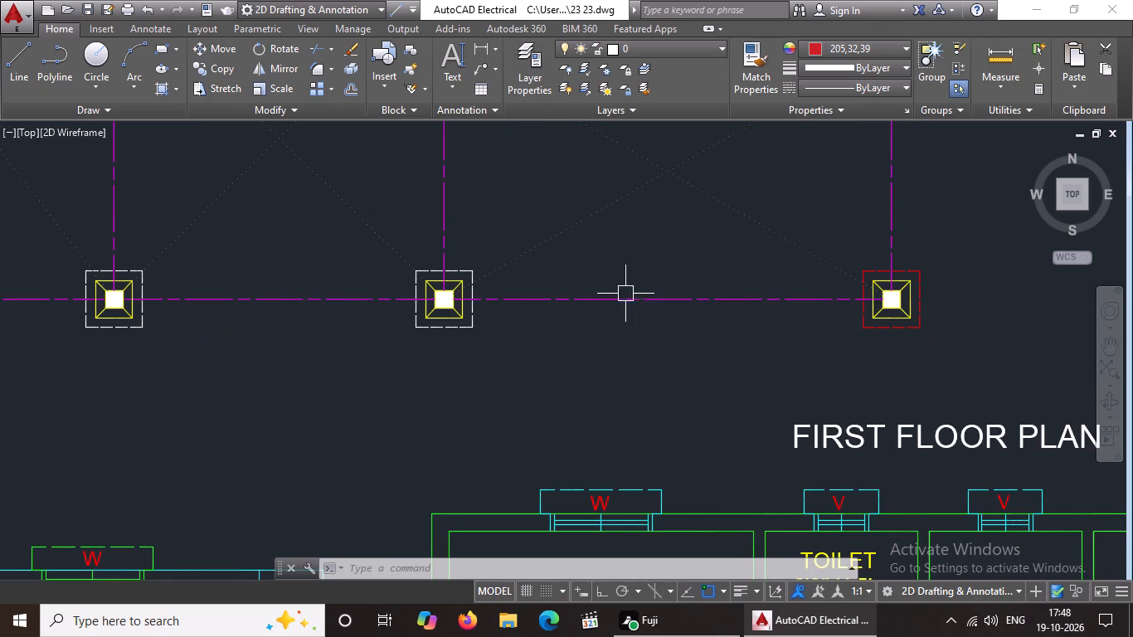
scroll(464, 310, up, 2)
click(442, 351)
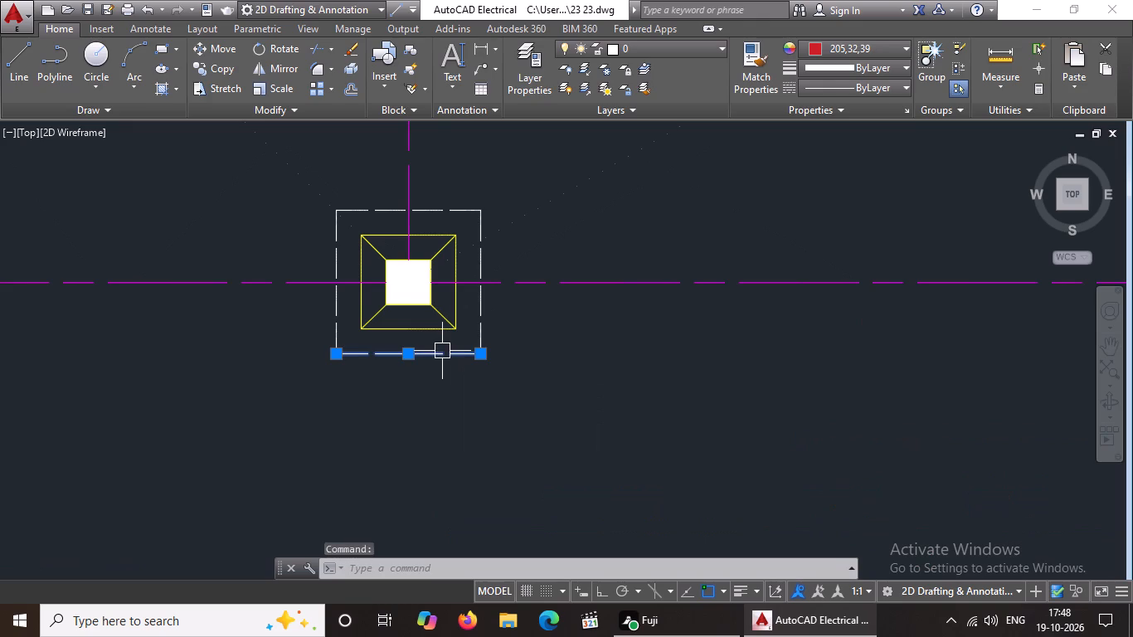
click(869, 43)
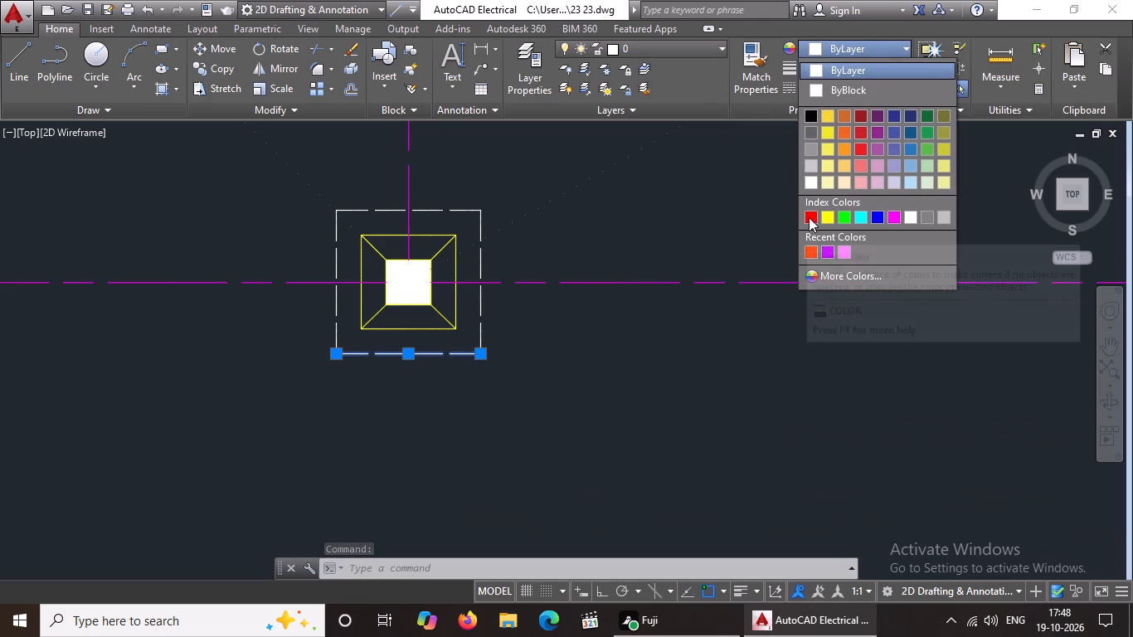
click(809, 216)
click(478, 314)
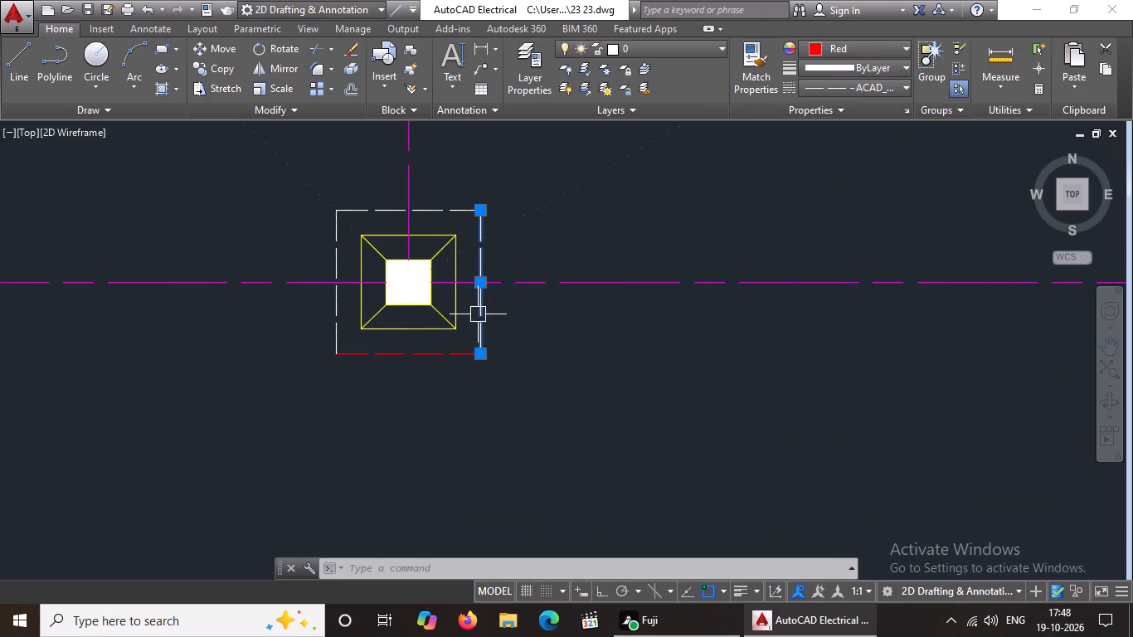
click(837, 49)
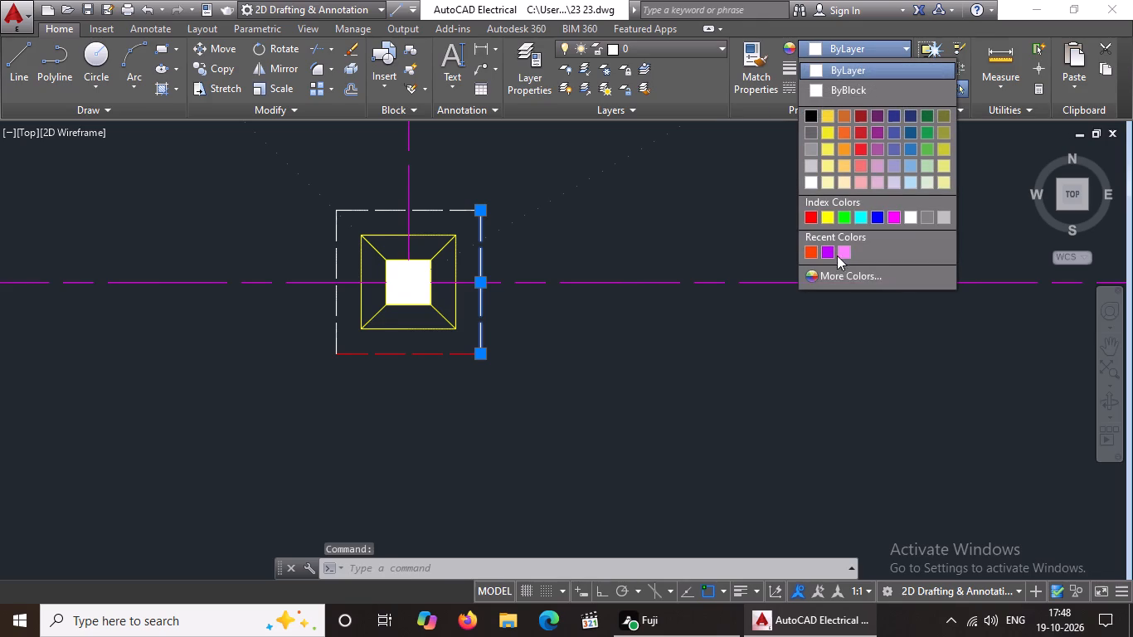
click(804, 212)
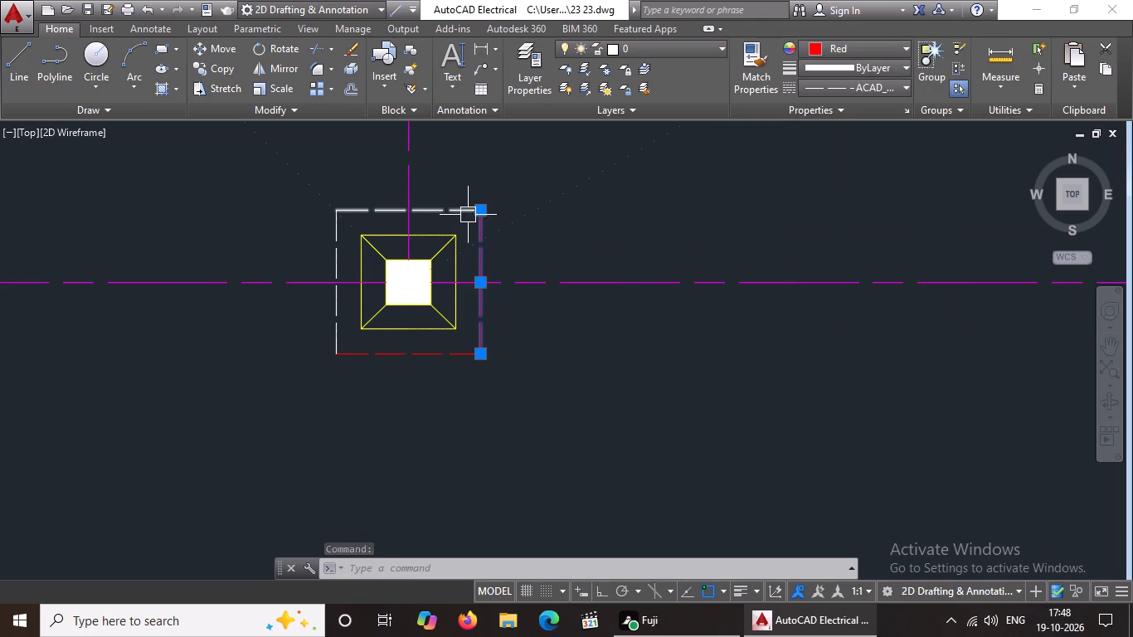
click(461, 209)
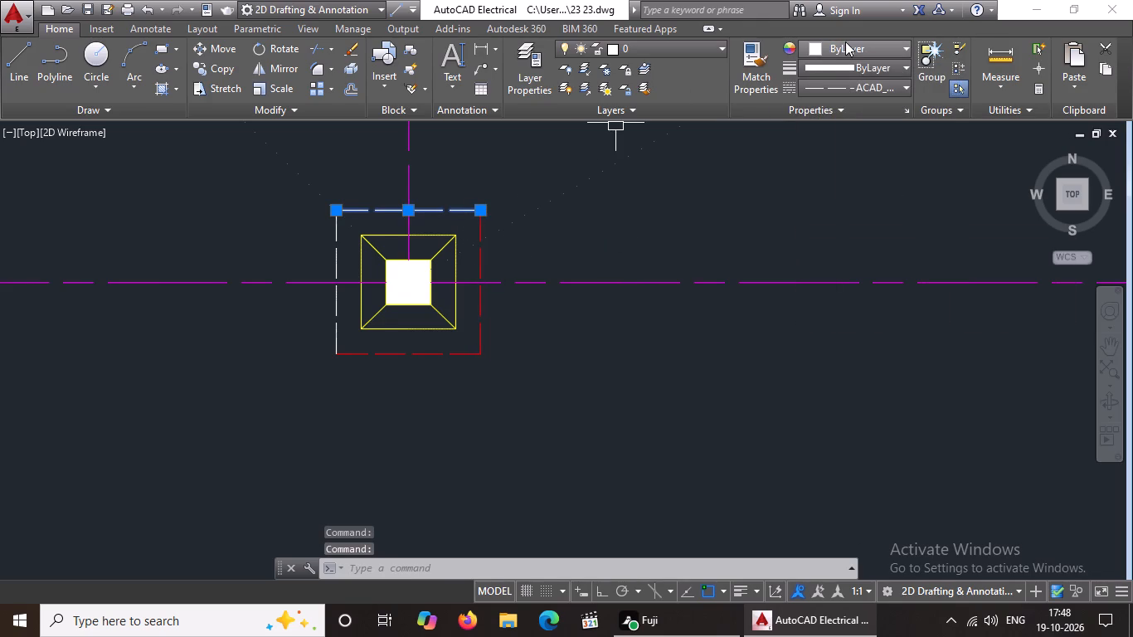
click(845, 41)
click(810, 216)
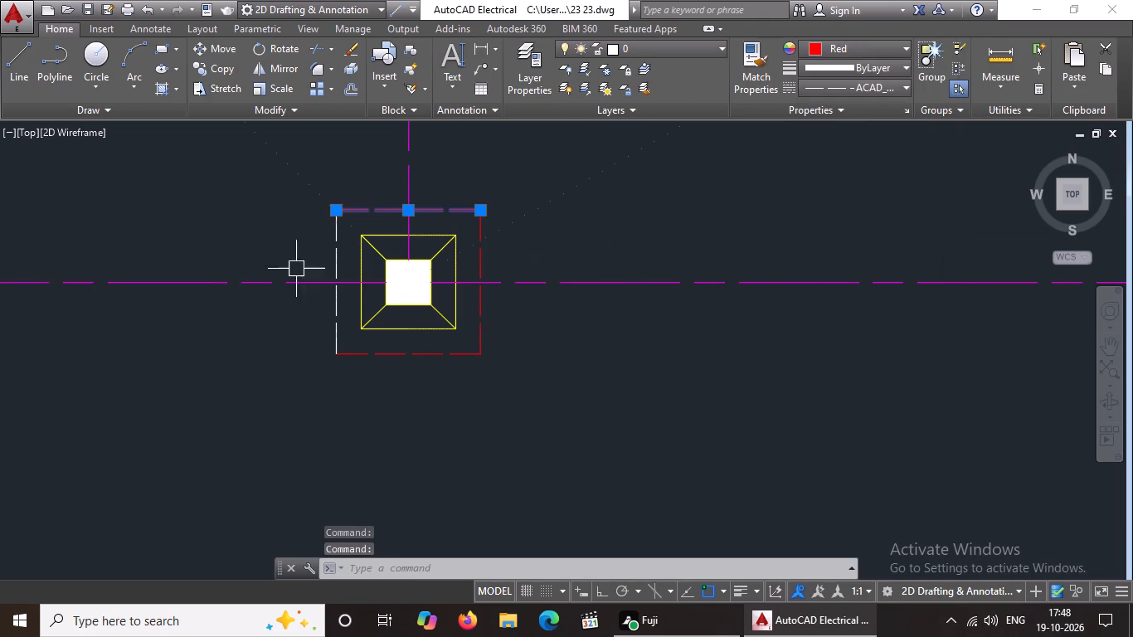
click(340, 245)
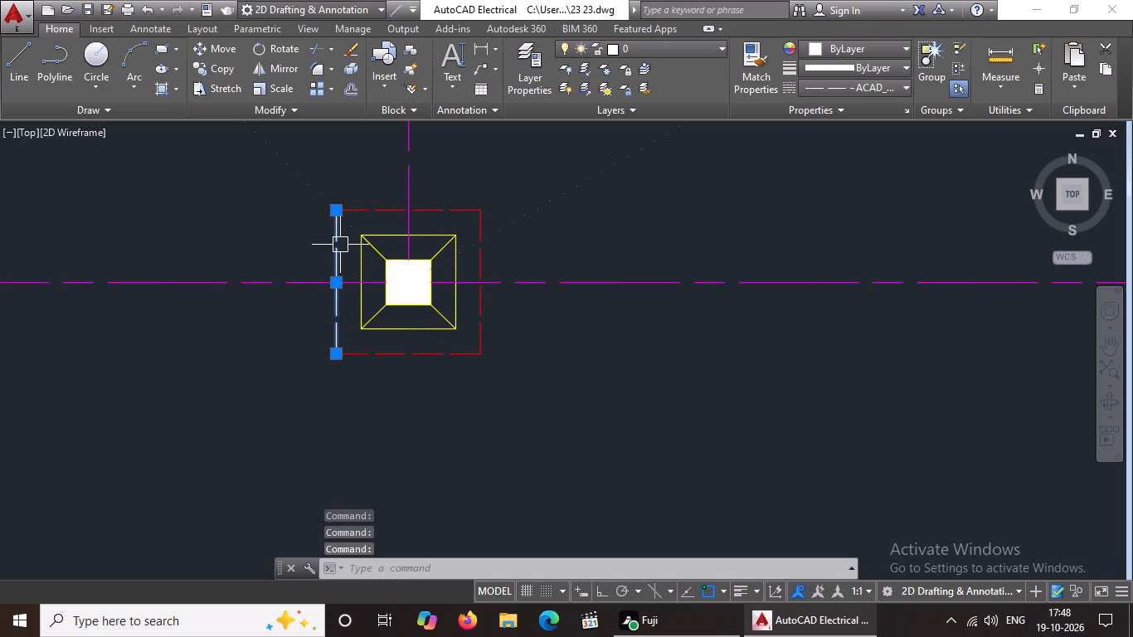
click(829, 41)
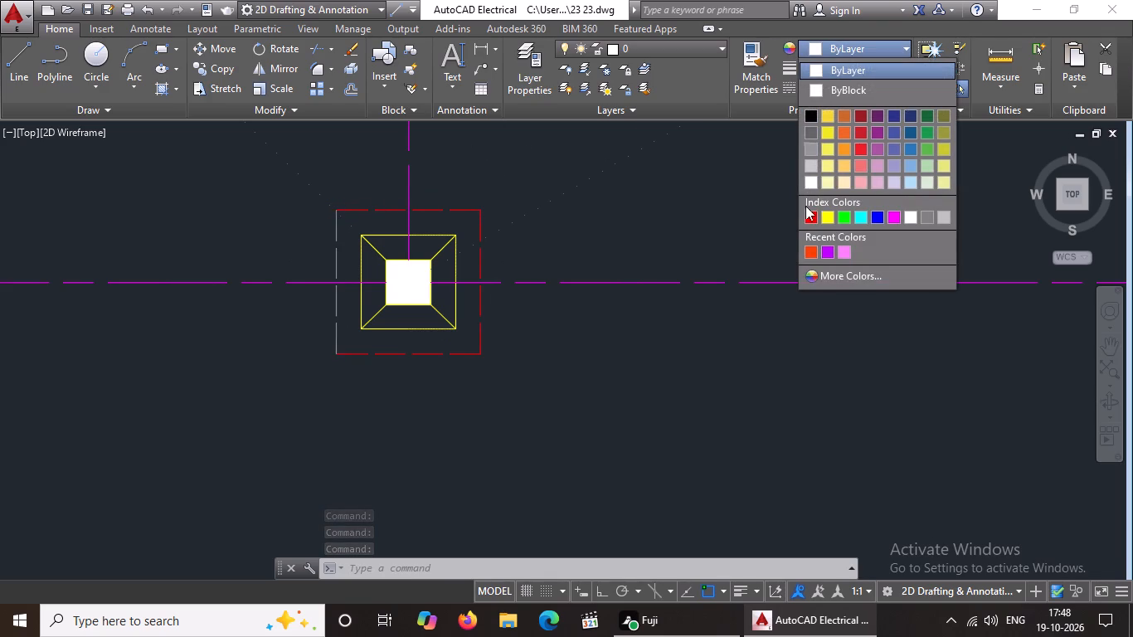
click(806, 214)
scroll(575, 247, down, 1)
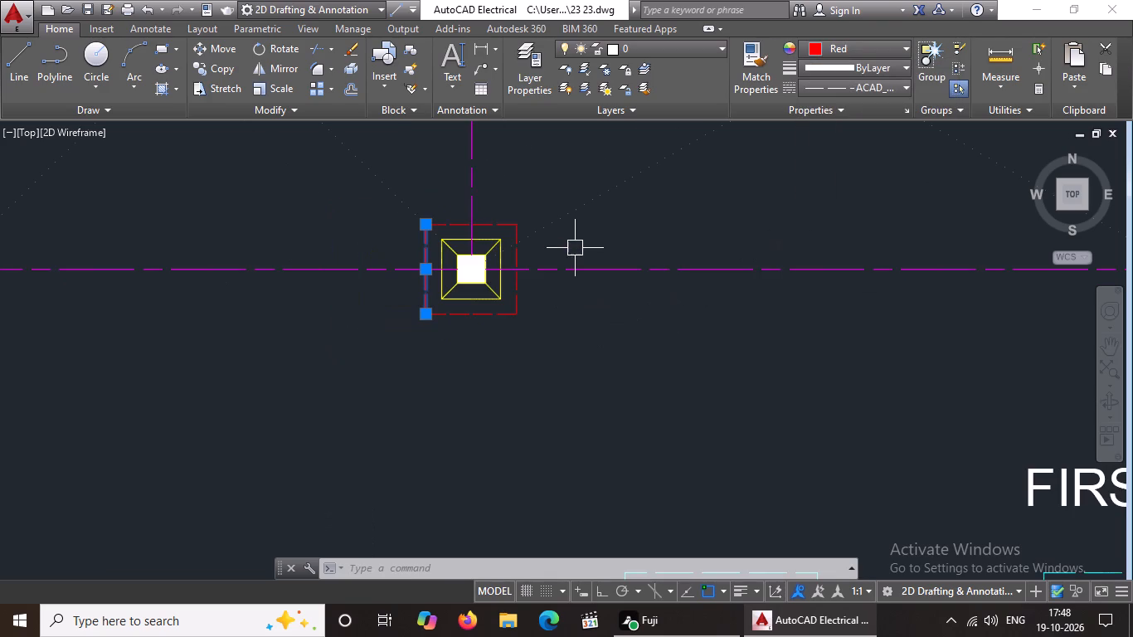
scroll(575, 248, down, 1)
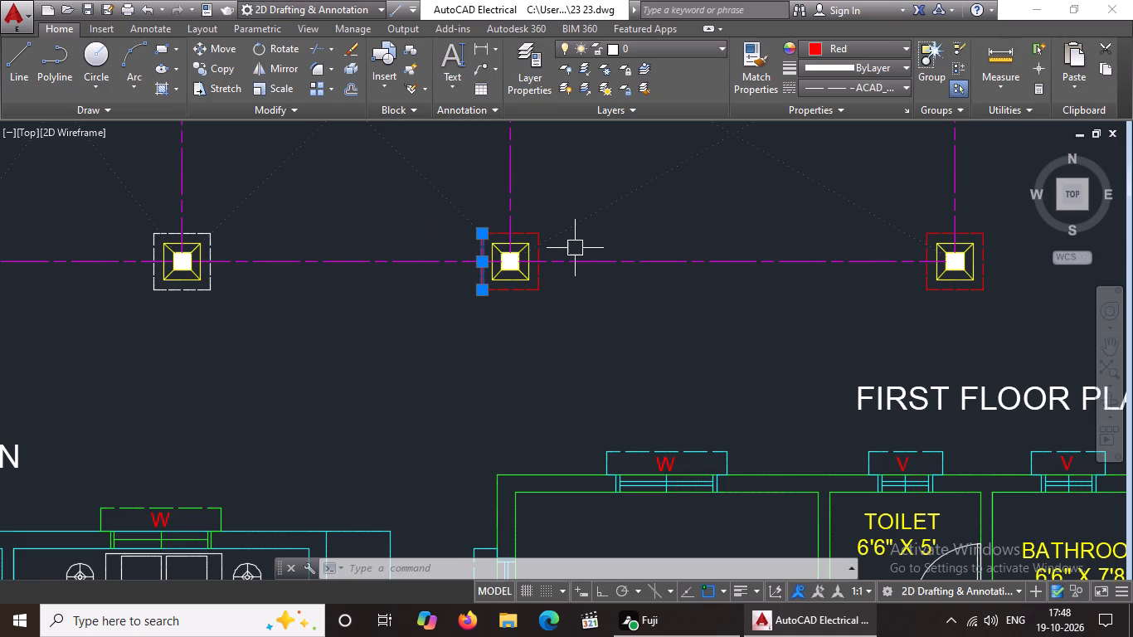
scroll(575, 248, down, 2)
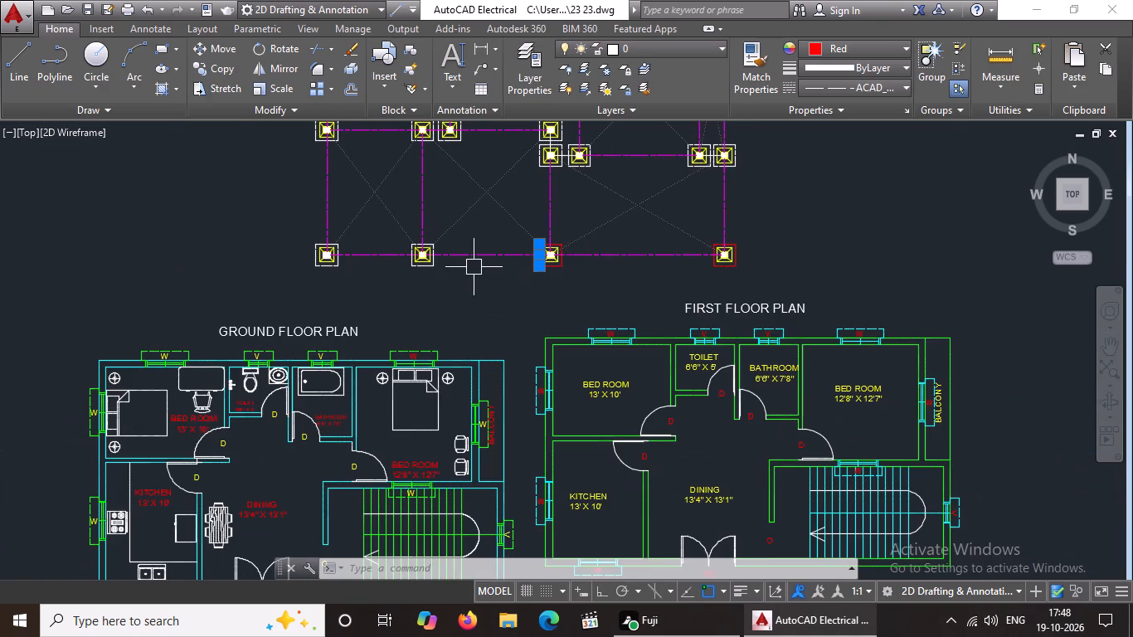
scroll(474, 239, up, 1)
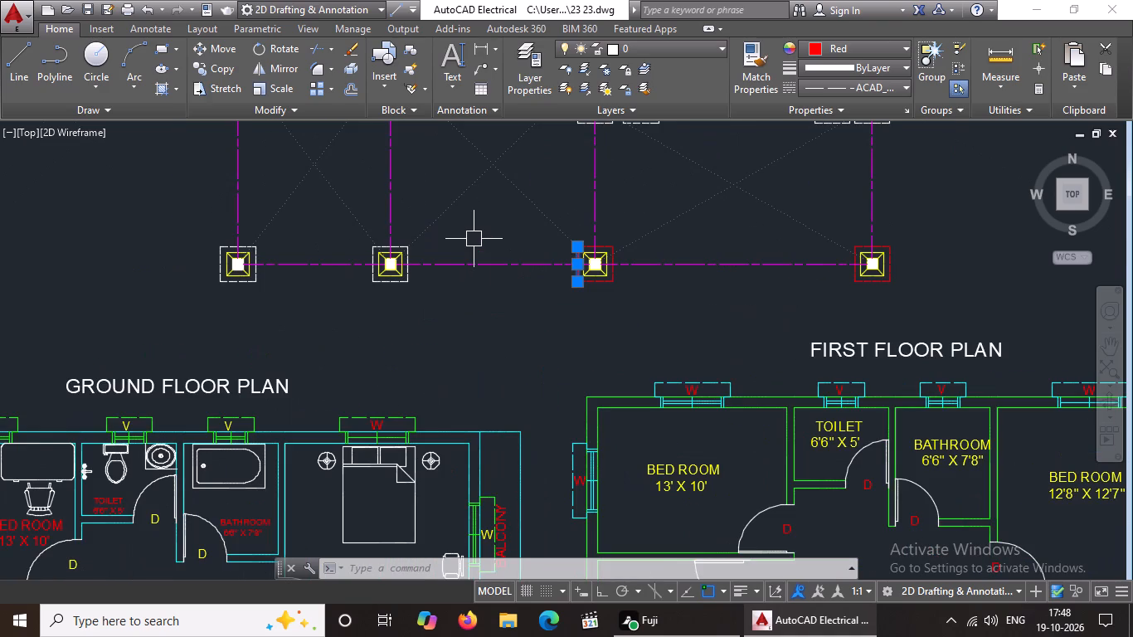
key(Escape)
key(Escape)
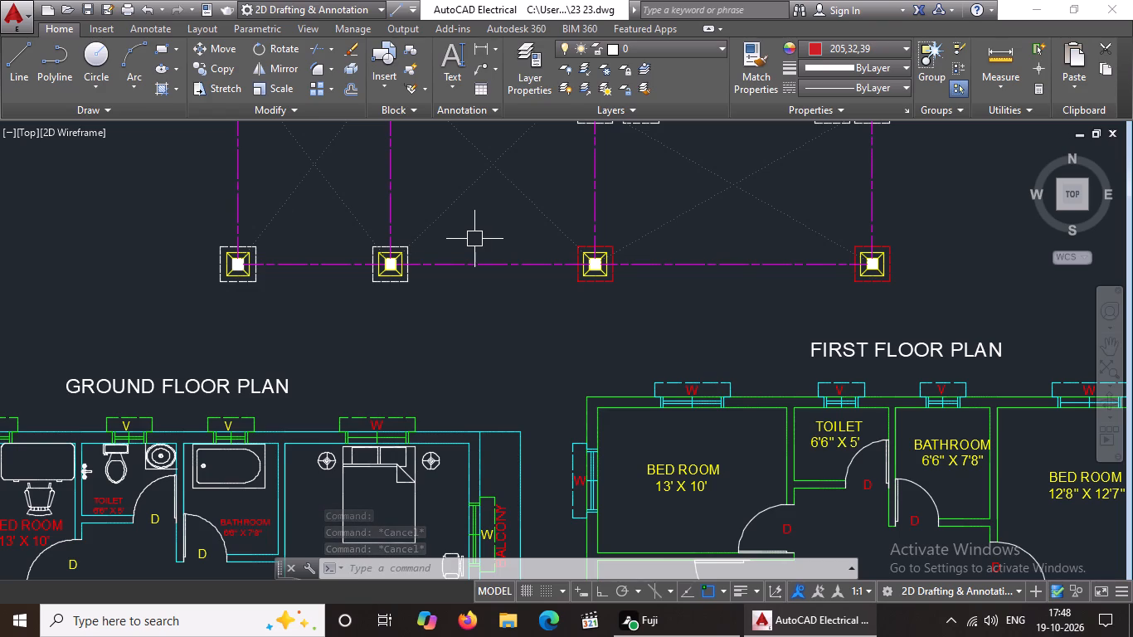
Colour all four sides of the dashed outer square Red at the second footing from the west on the southern row.
scroll(378, 322, up, 2)
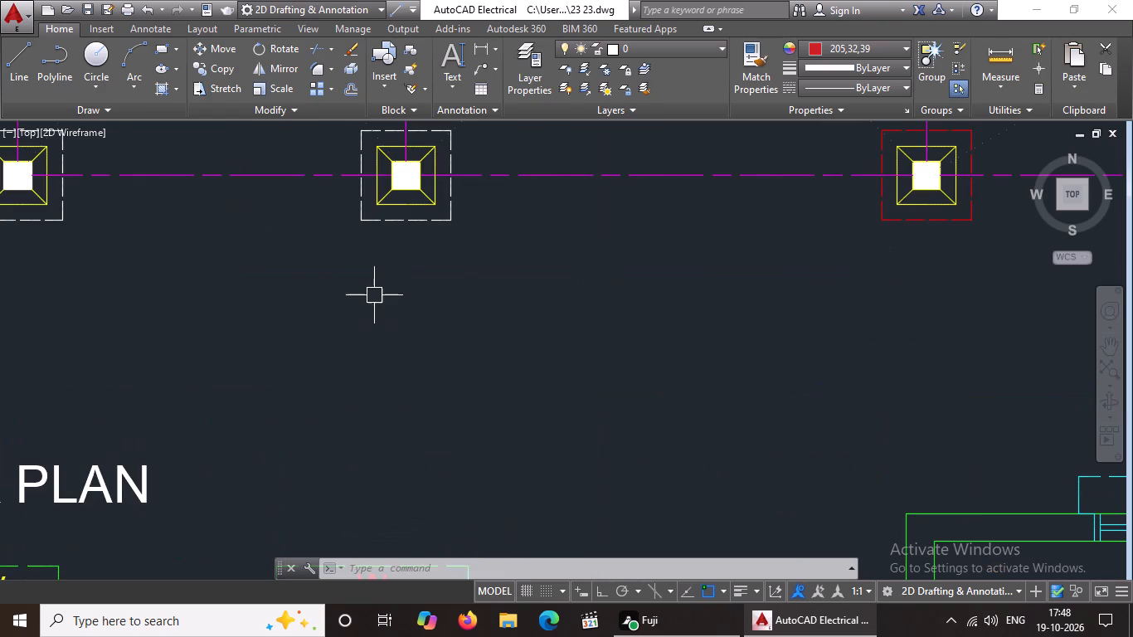
click(417, 221)
click(832, 47)
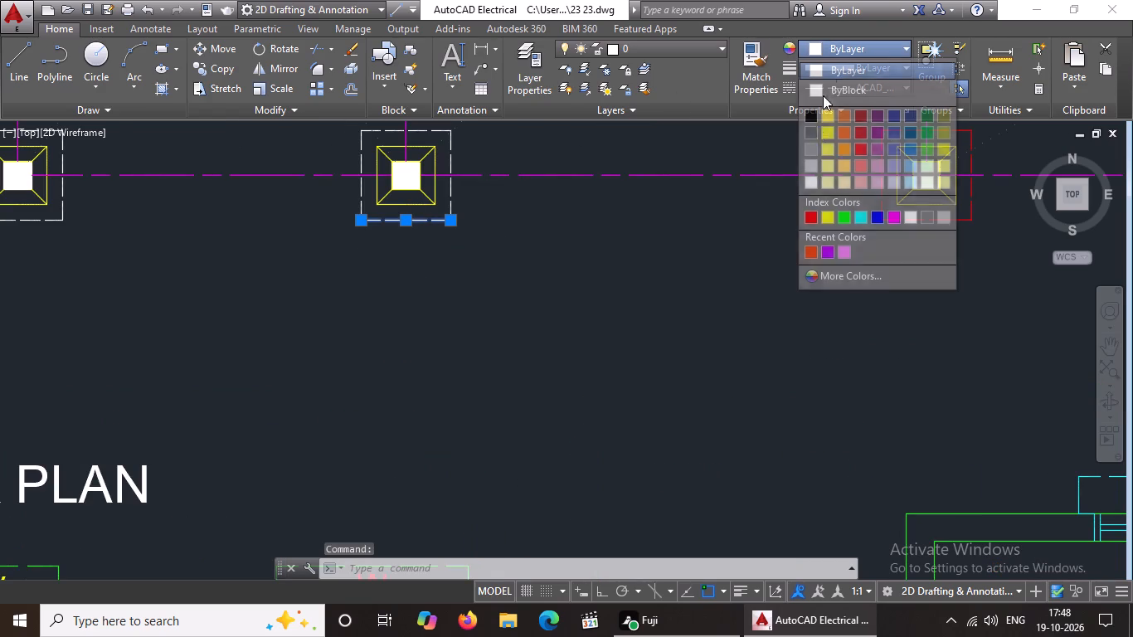
click(808, 216)
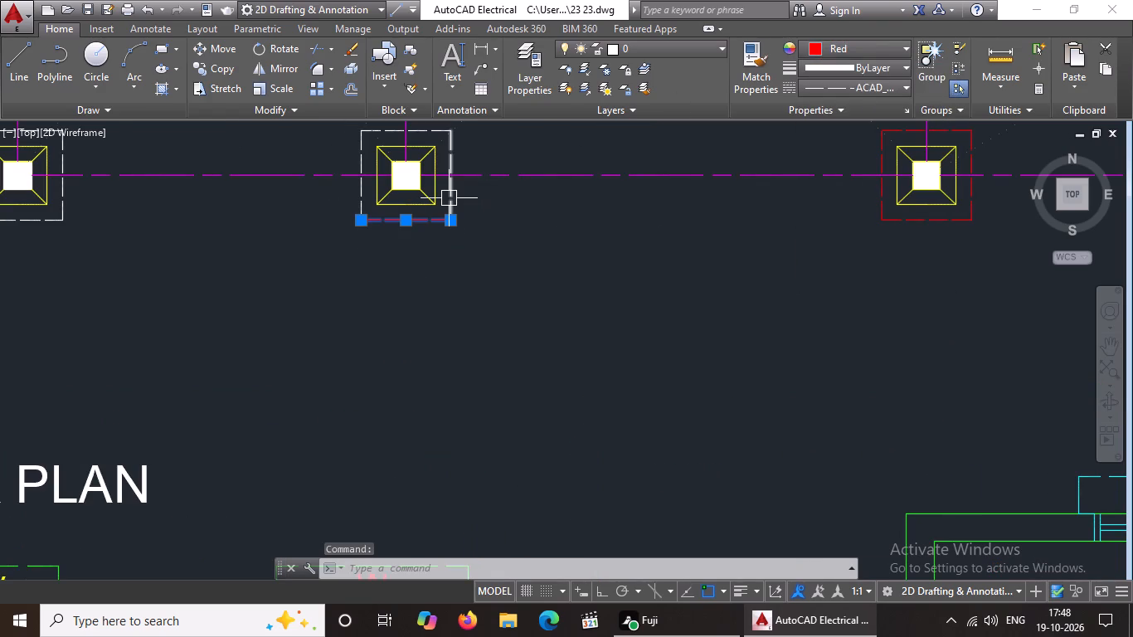
click(448, 198)
click(824, 47)
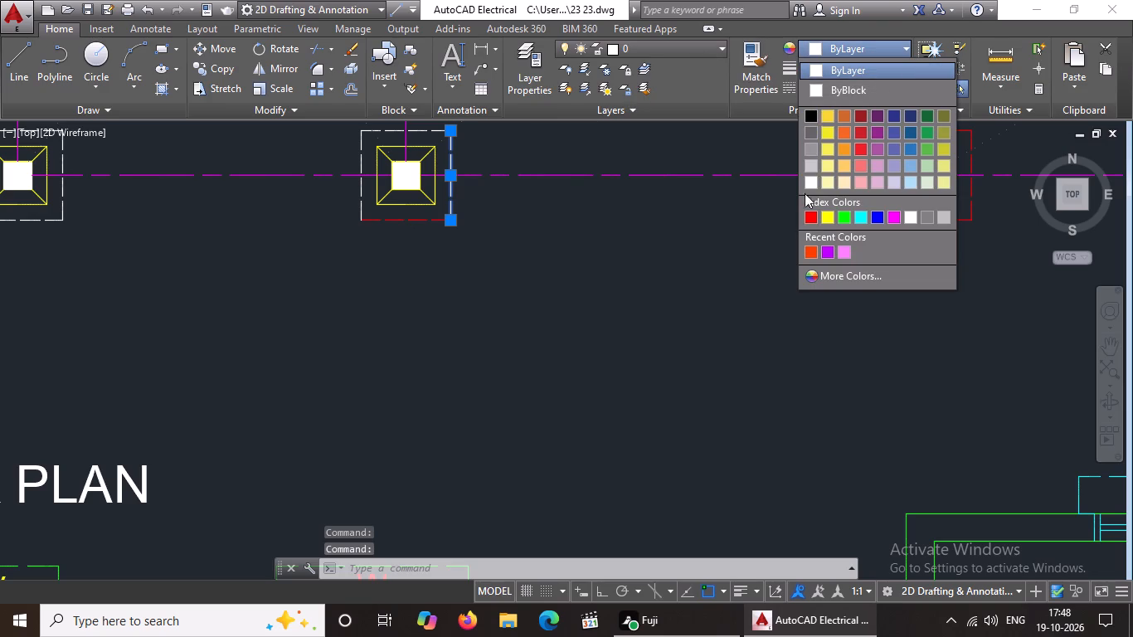
click(808, 218)
scroll(489, 235, down, 3)
scroll(484, 195, up, 3)
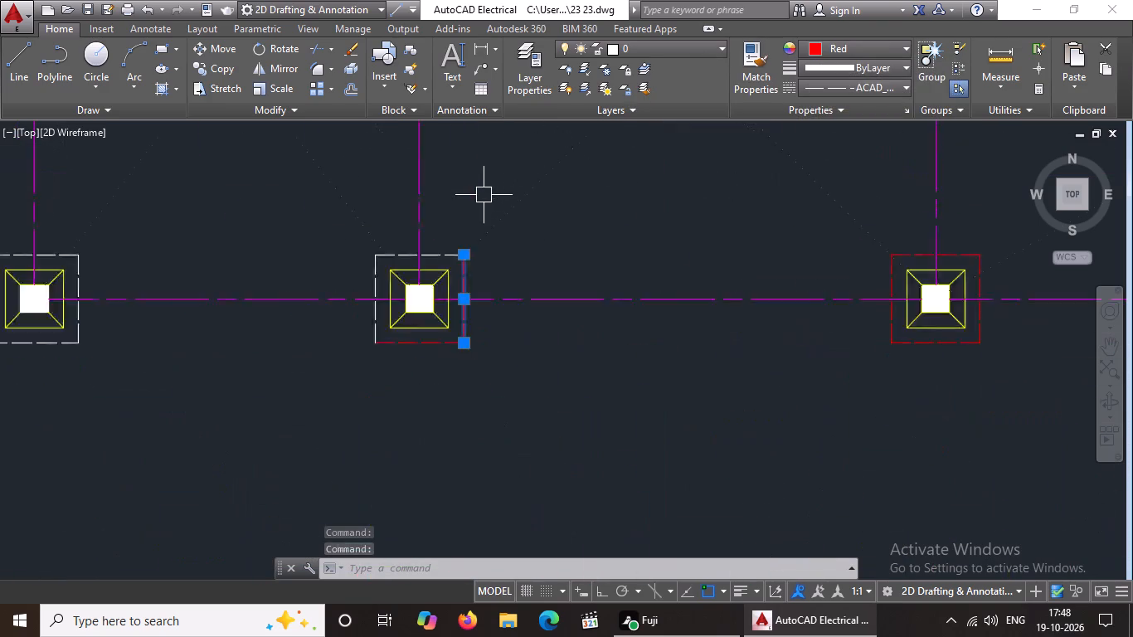
scroll(484, 195, up, 1)
click(425, 289)
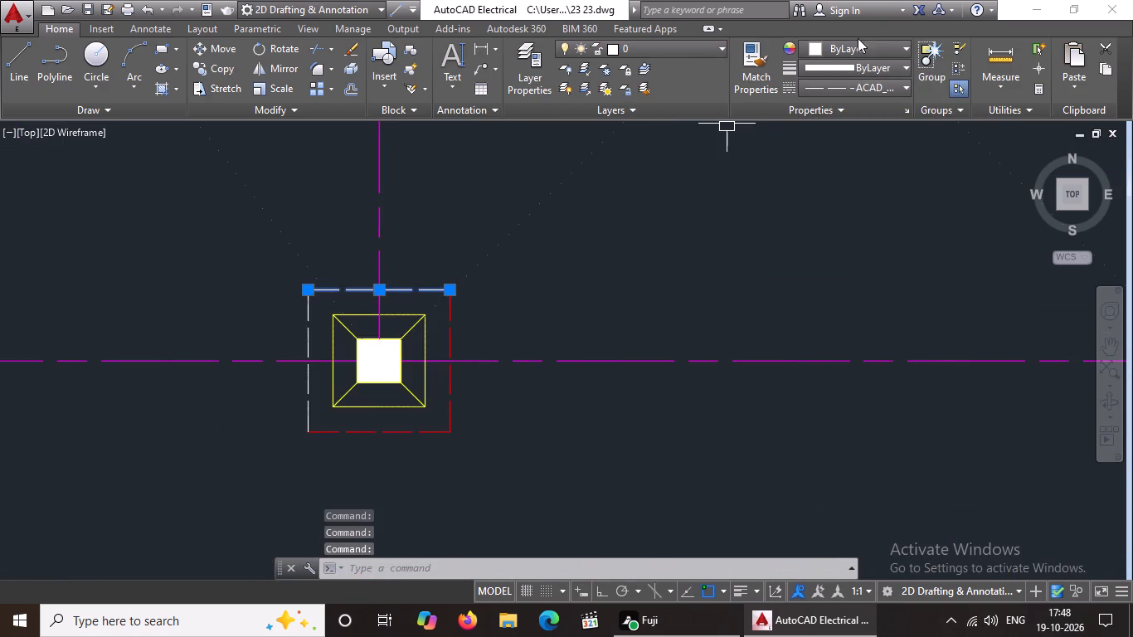
click(858, 44)
click(808, 212)
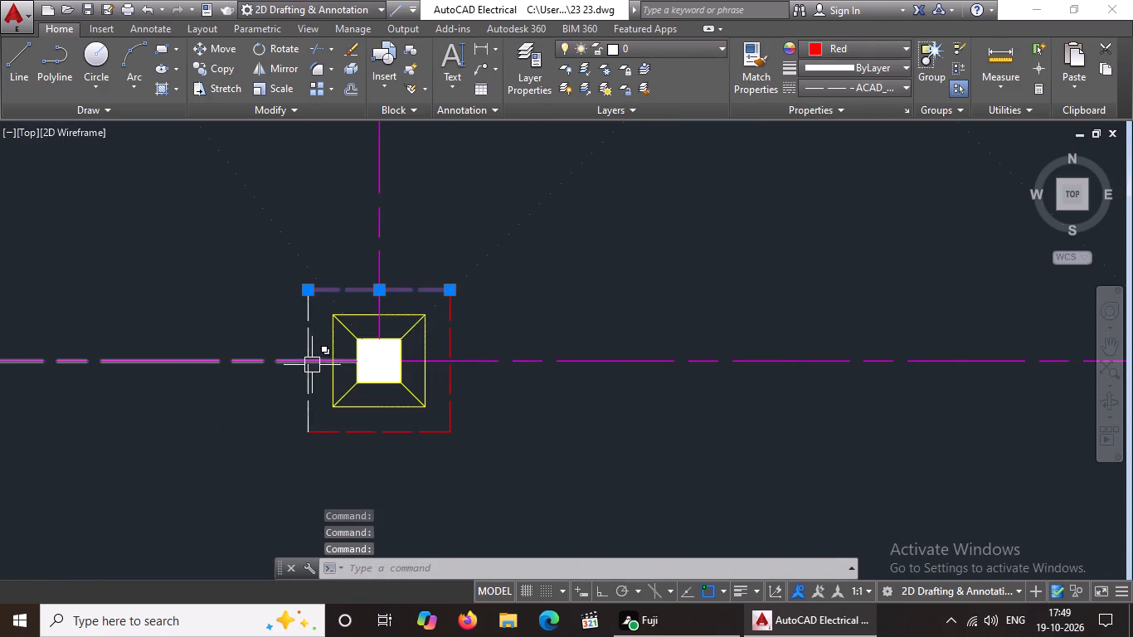
click(304, 334)
click(819, 44)
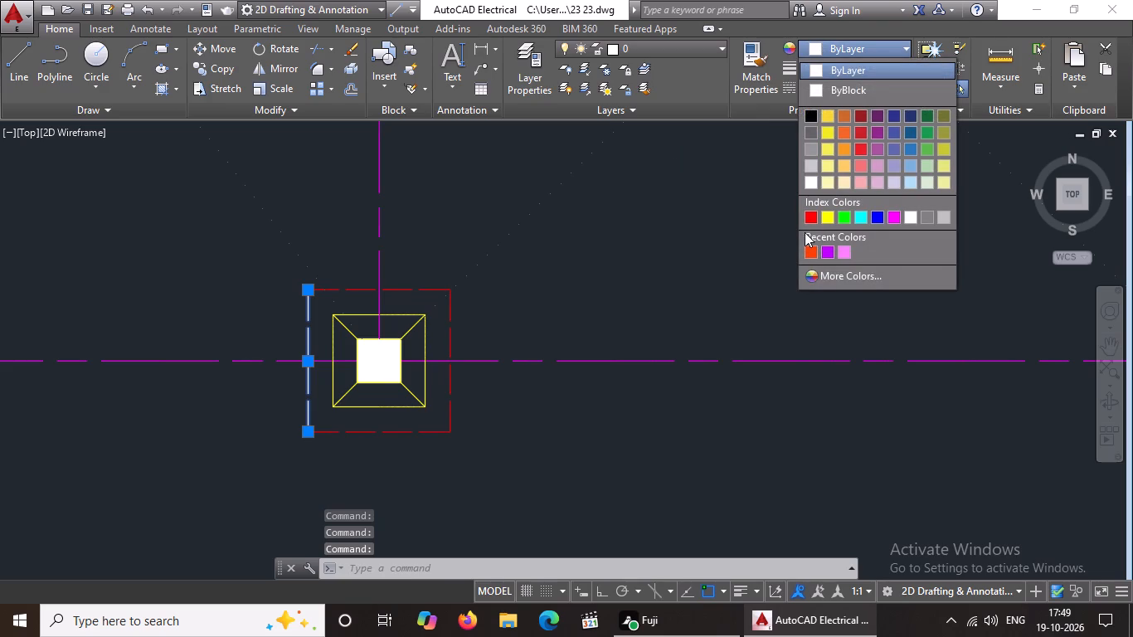
click(808, 221)
Colour all four sides of the dashed outer square Red at the southwestern corner footing.
scroll(431, 274, down, 5)
scroll(311, 276, up, 4)
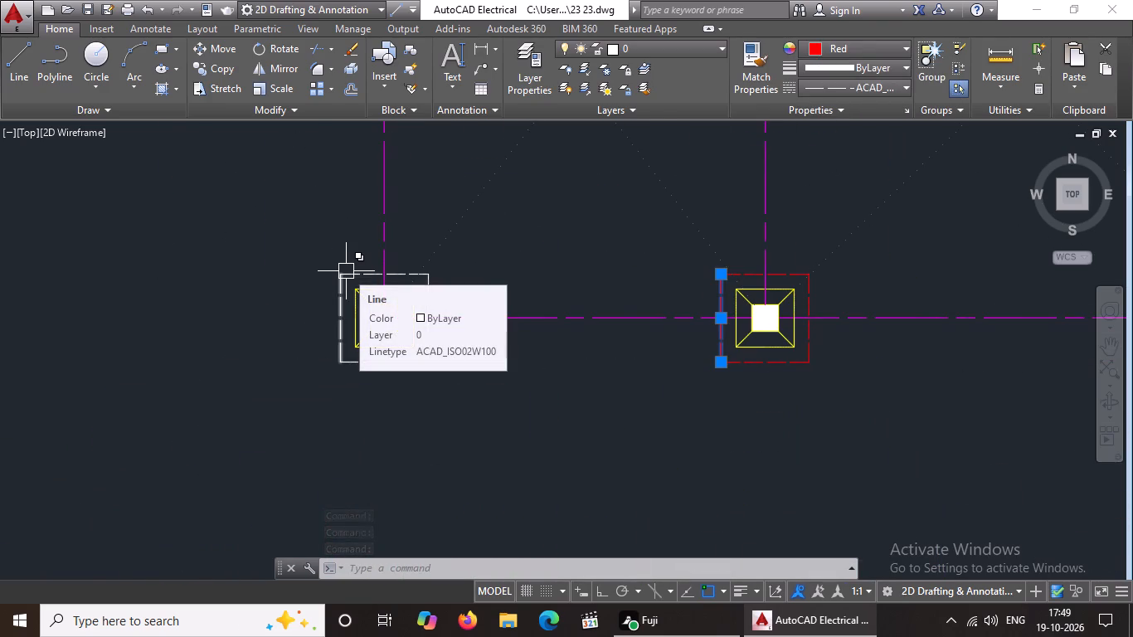
click(338, 299)
click(839, 45)
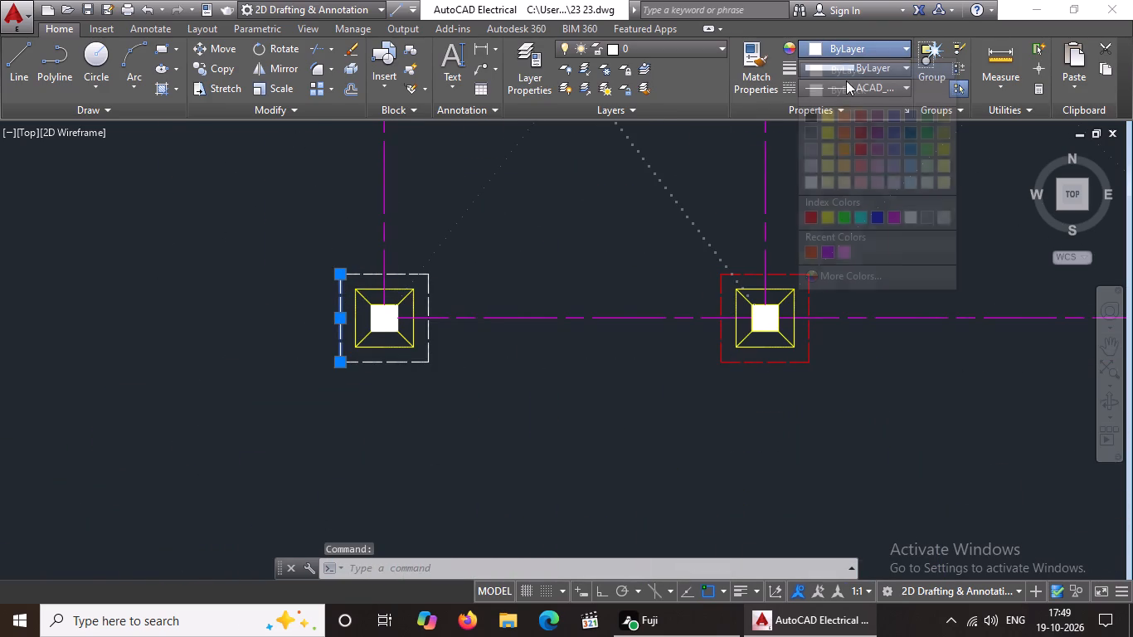
click(810, 216)
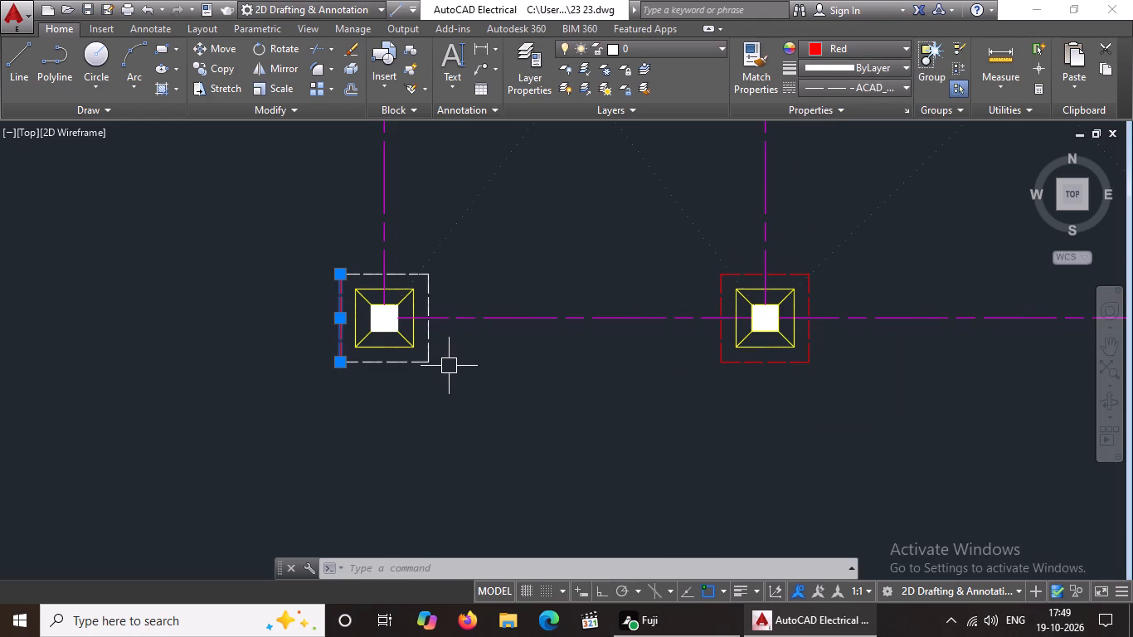
click(391, 365)
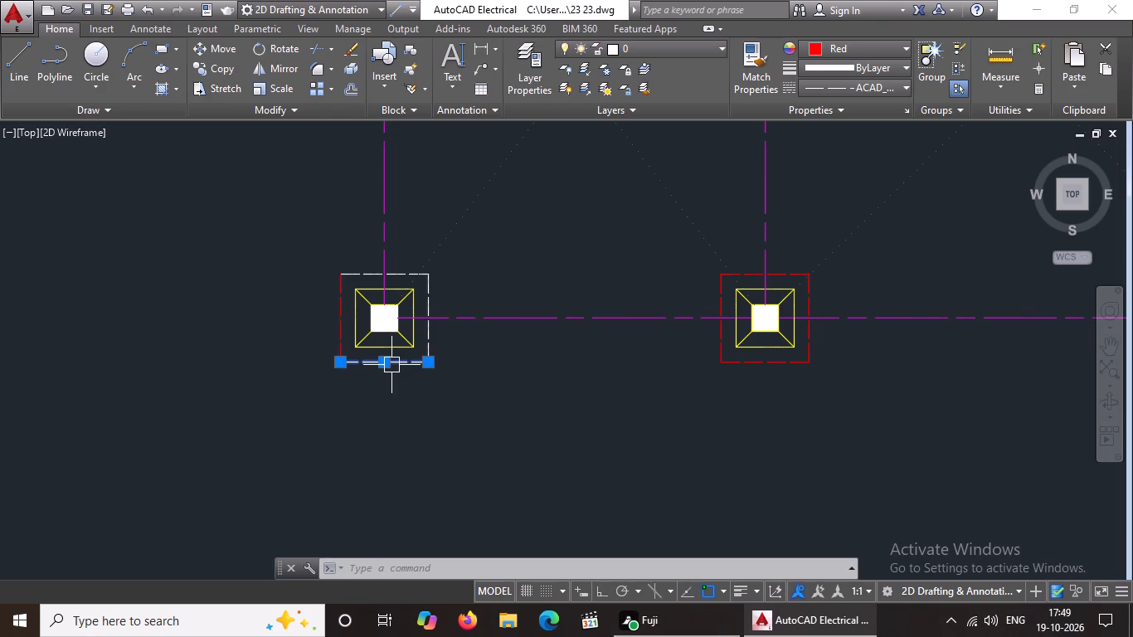
click(884, 43)
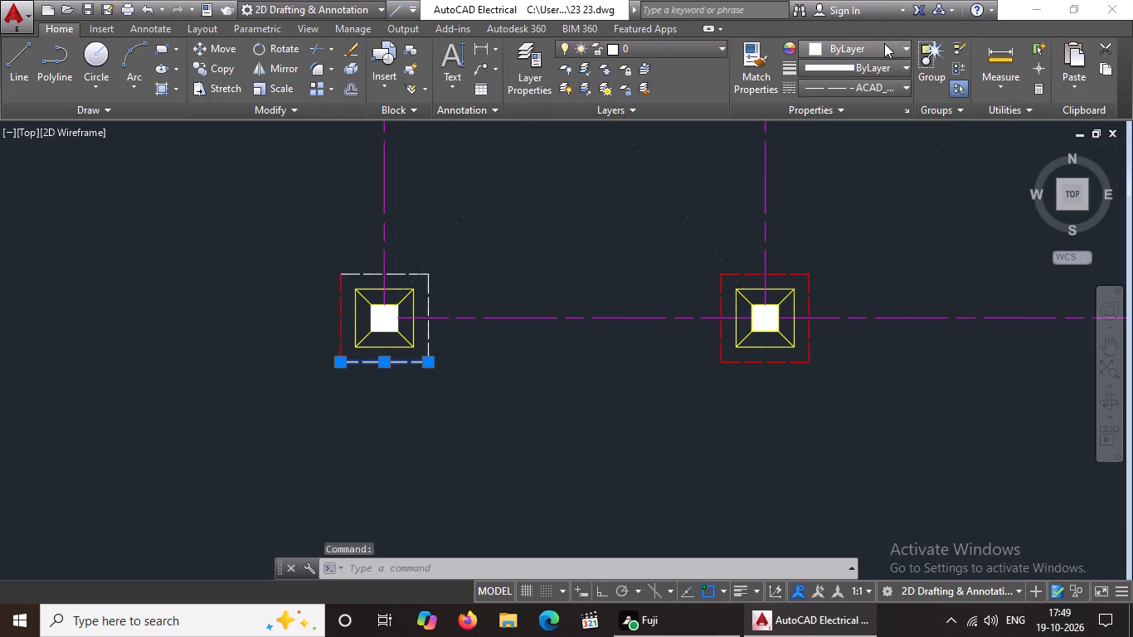
click(812, 214)
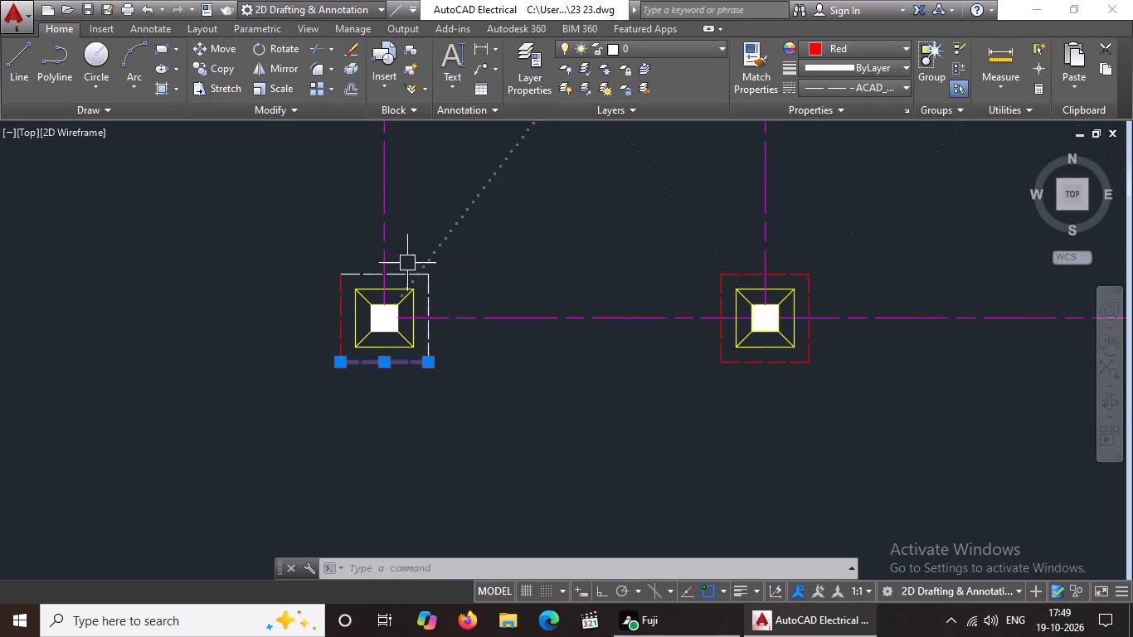
scroll(406, 274, up, 3)
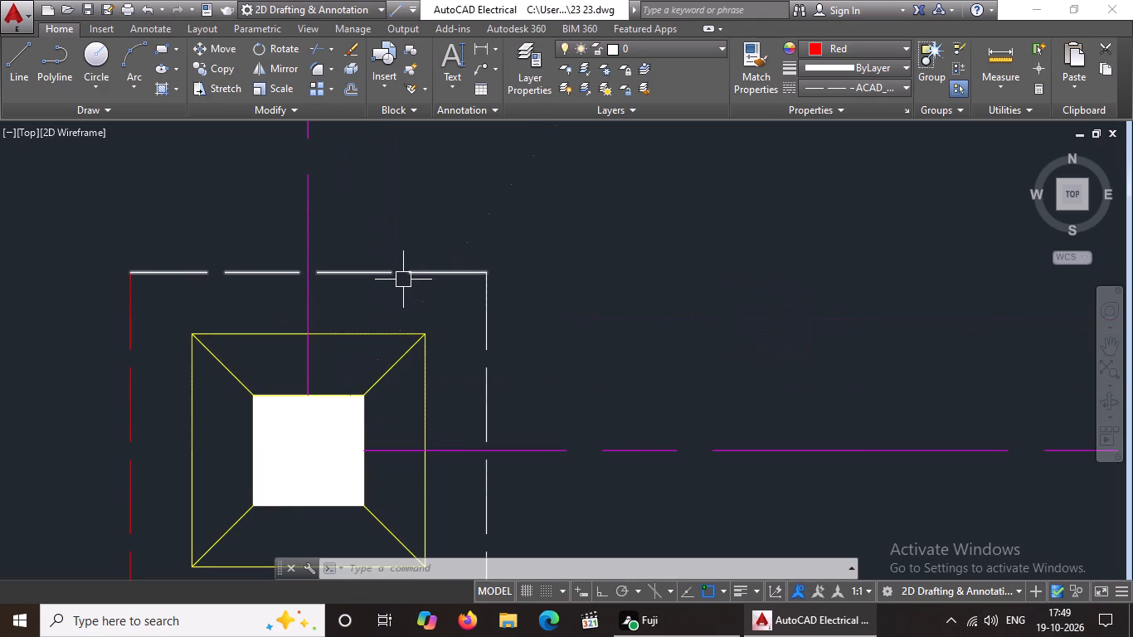
click(403, 279)
click(837, 41)
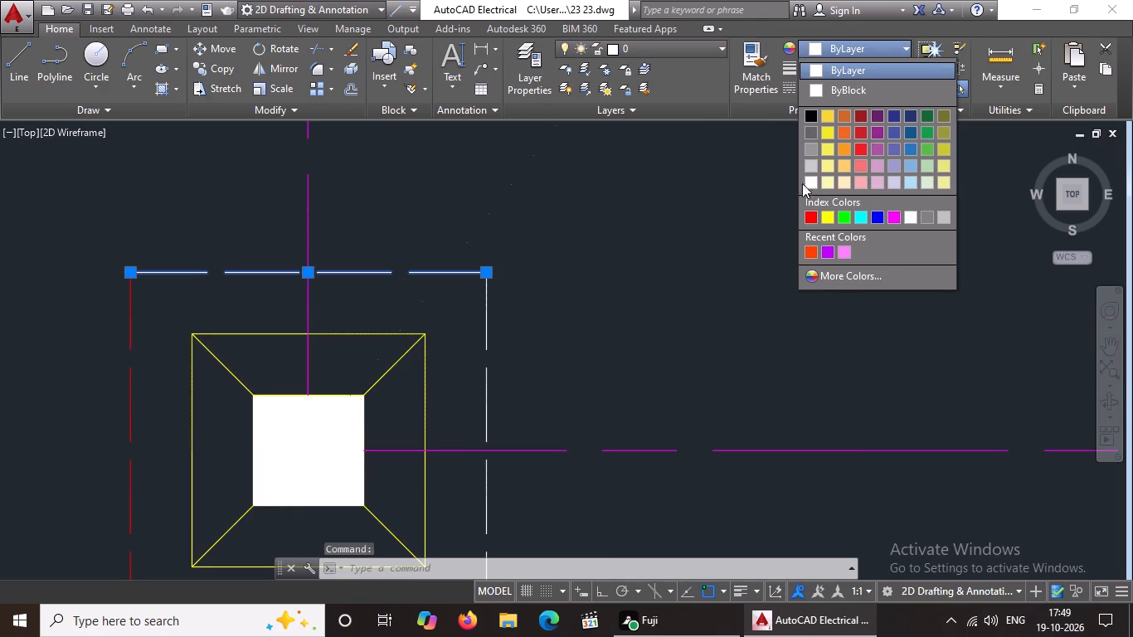
click(810, 208)
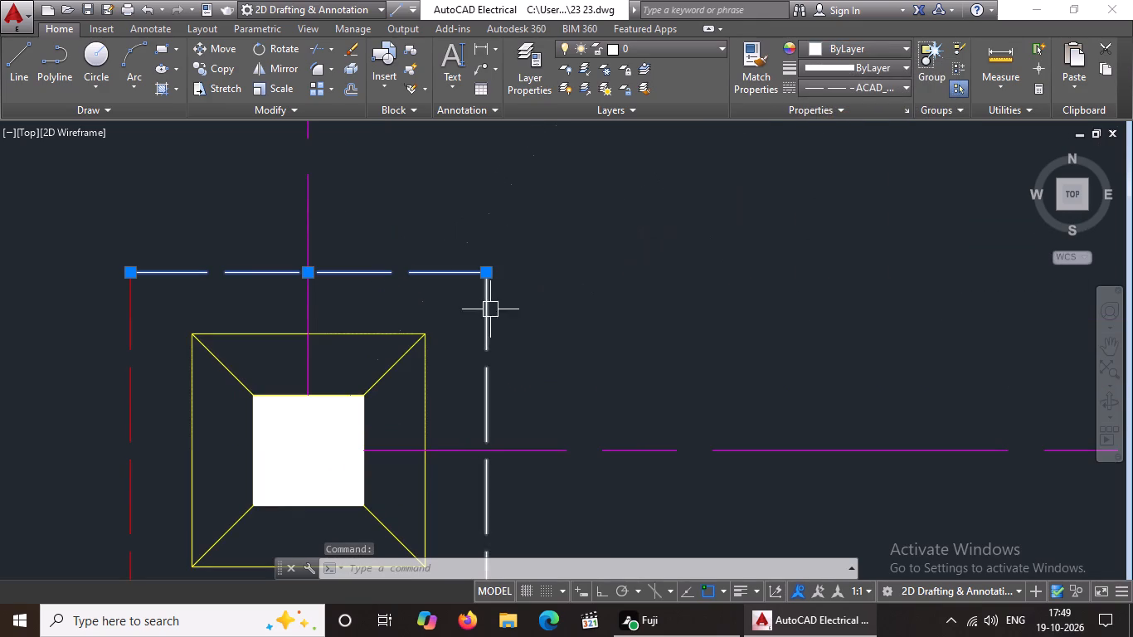
click(847, 47)
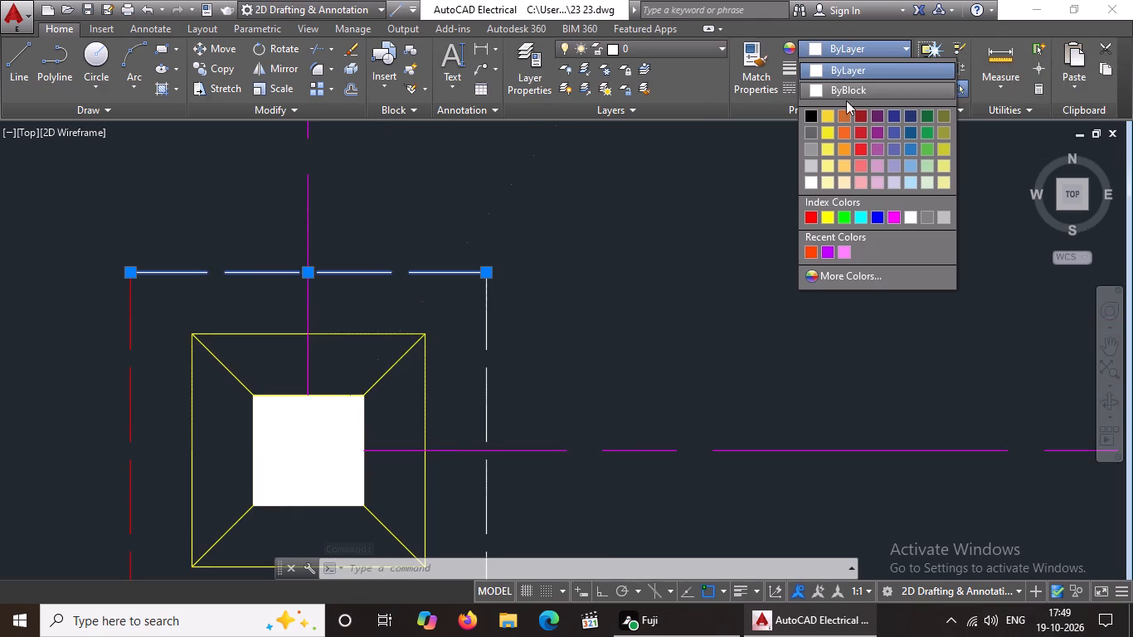
click(805, 218)
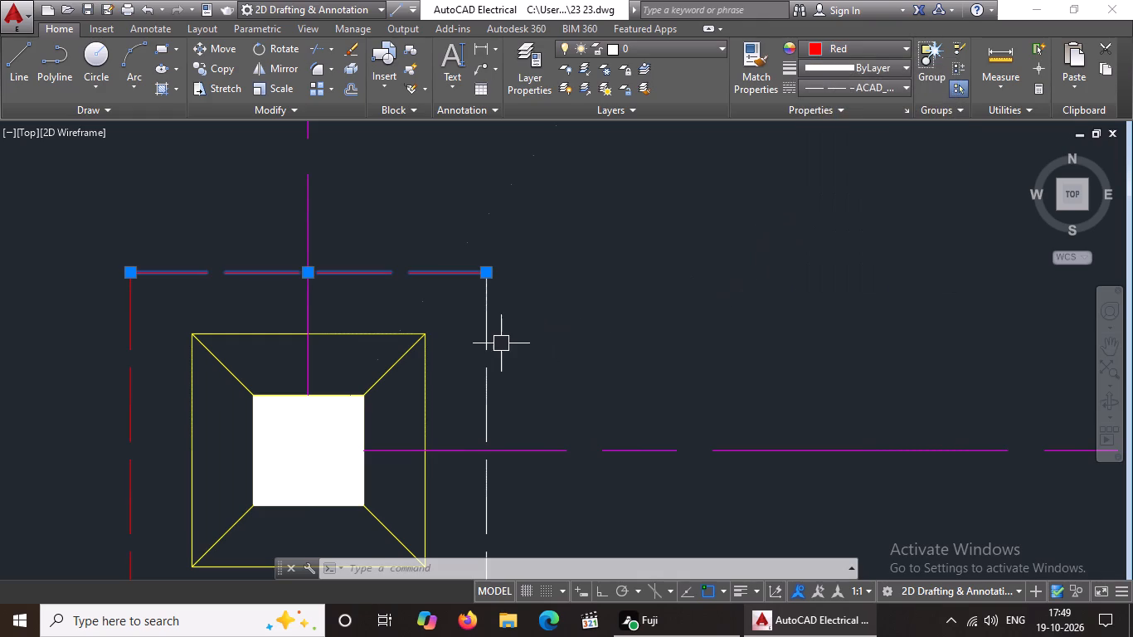
click(479, 343)
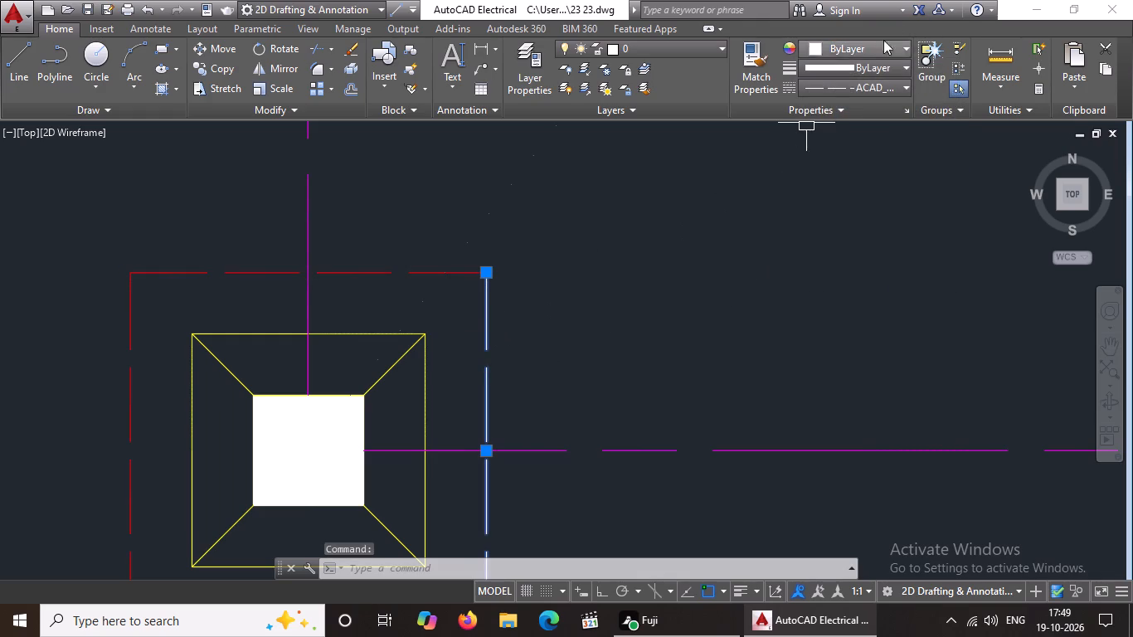
click(887, 42)
click(811, 212)
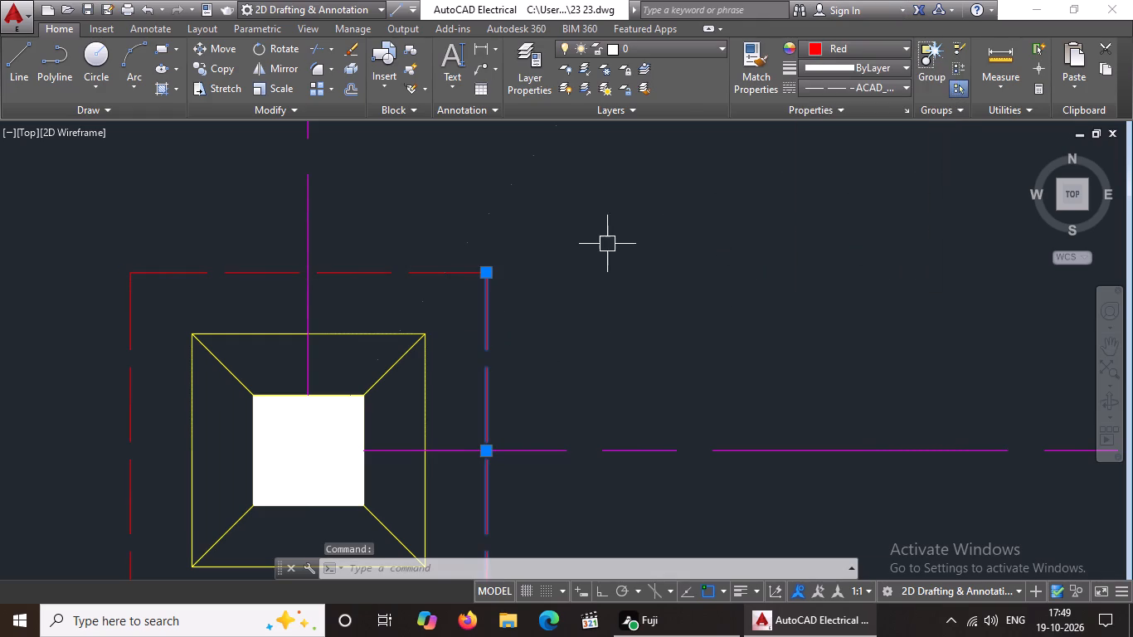
scroll(615, 241, down, 5)
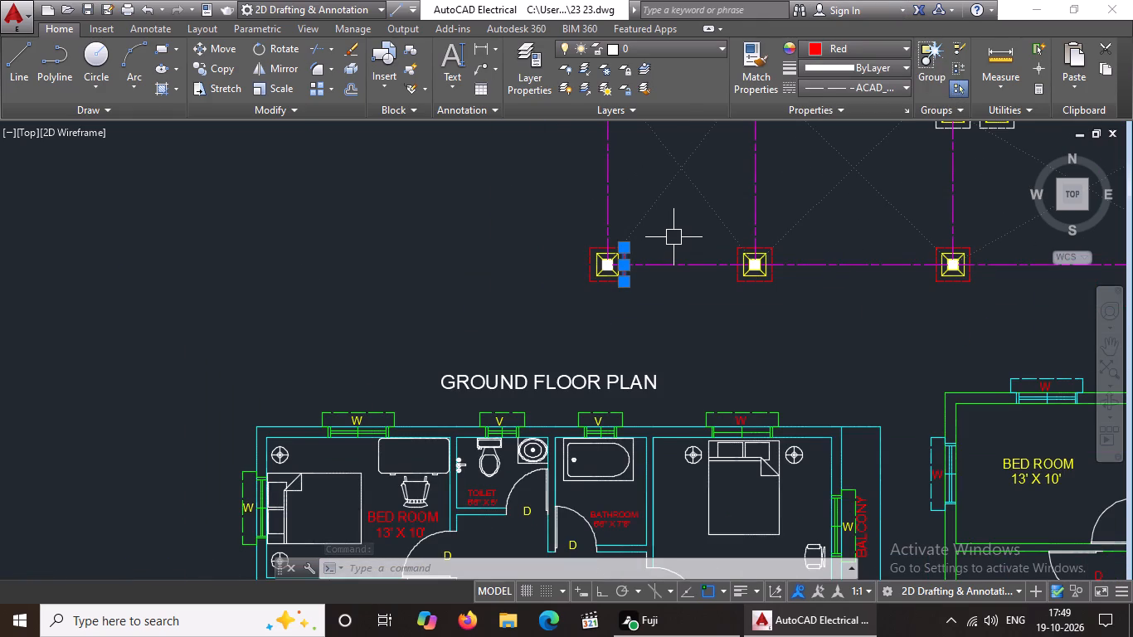
middle_drag(666, 255, 591, 343)
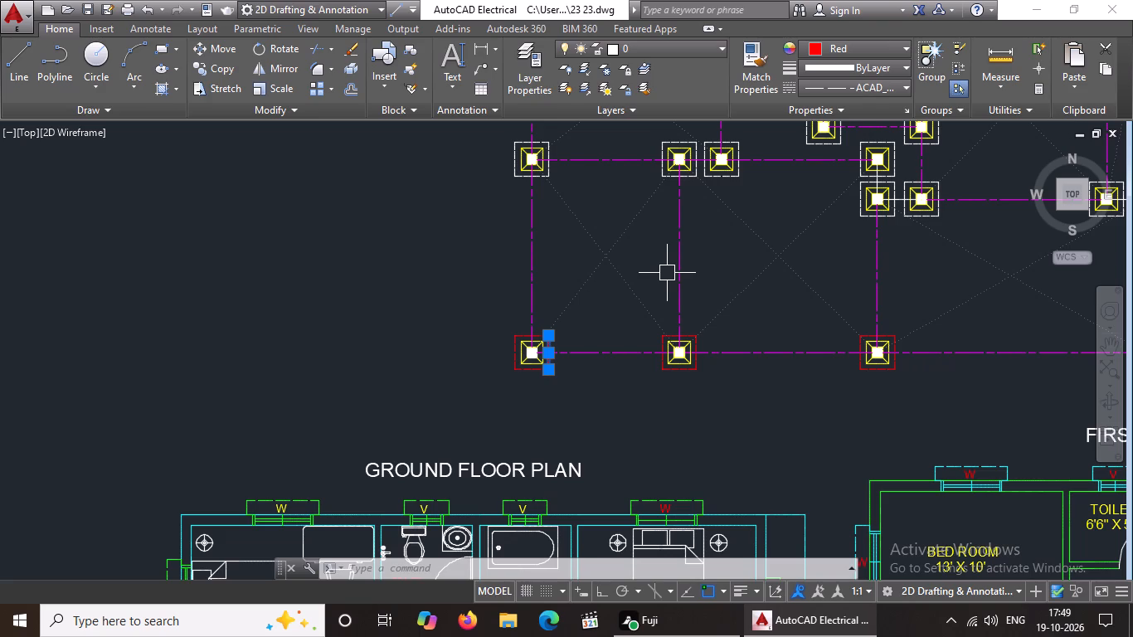
key(Escape)
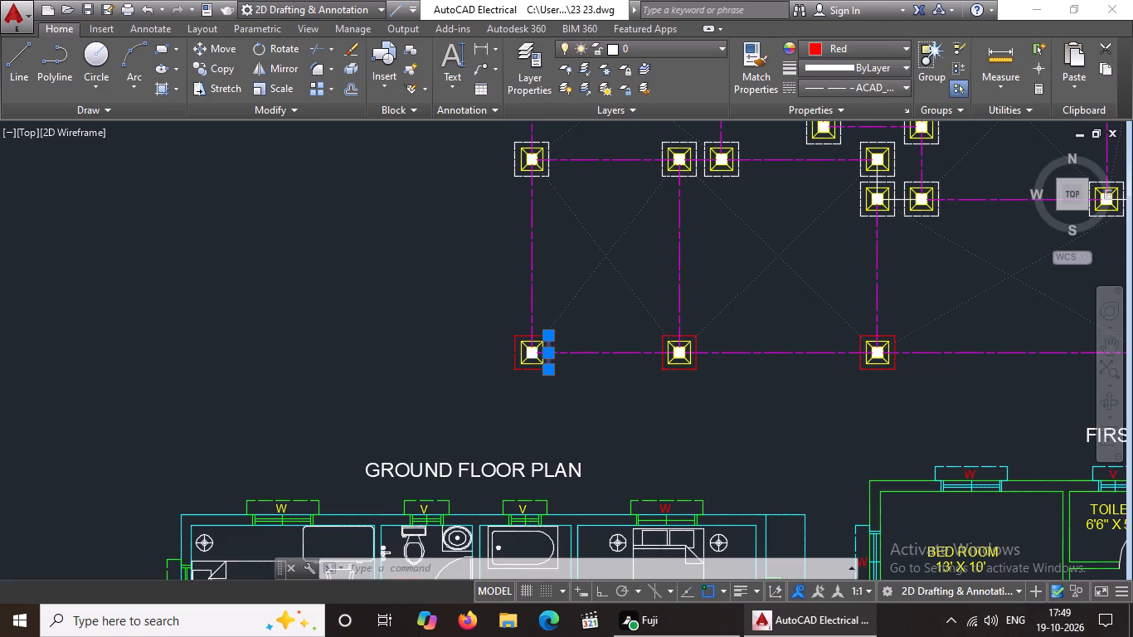
right_click(580, 319)
right_click(580, 319)
right_click(580, 319)
right_click(580, 319)
key(Escape)
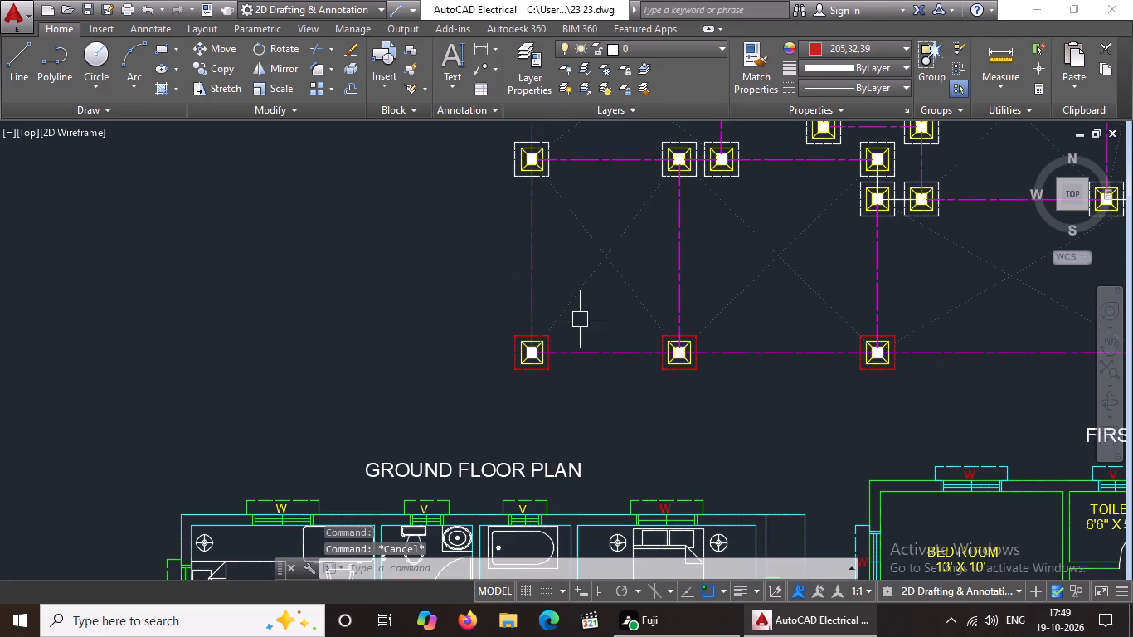
Colour all four sides of the dashed outer square Red at the westernmost footing of the row directly north of the southern row.
middle_drag(566, 250, 387, 386)
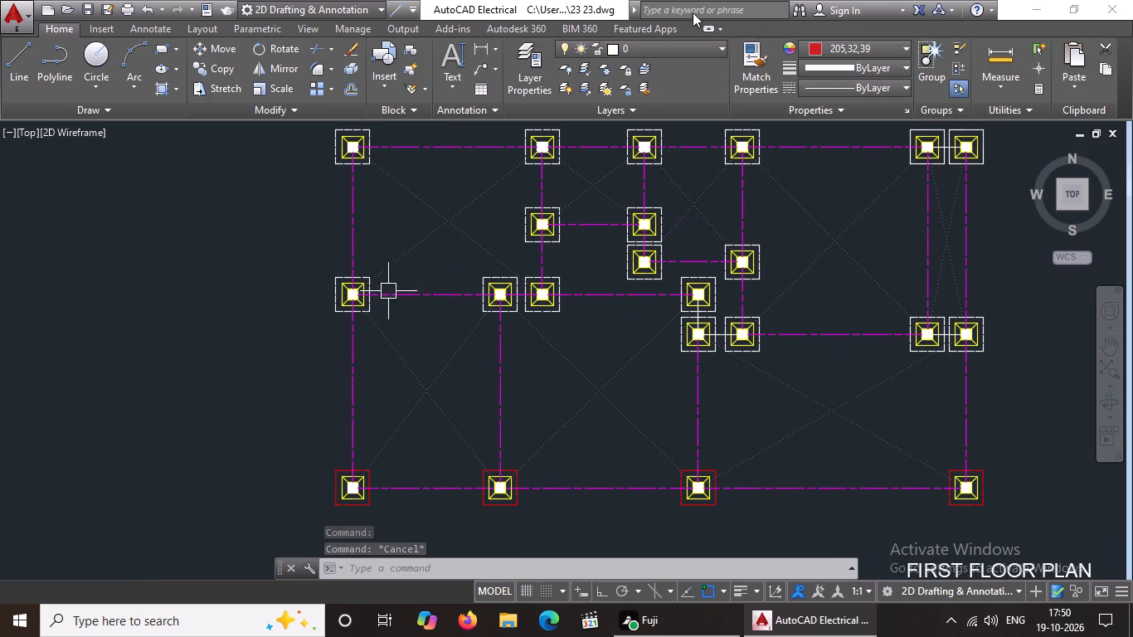
scroll(330, 344, up, 3)
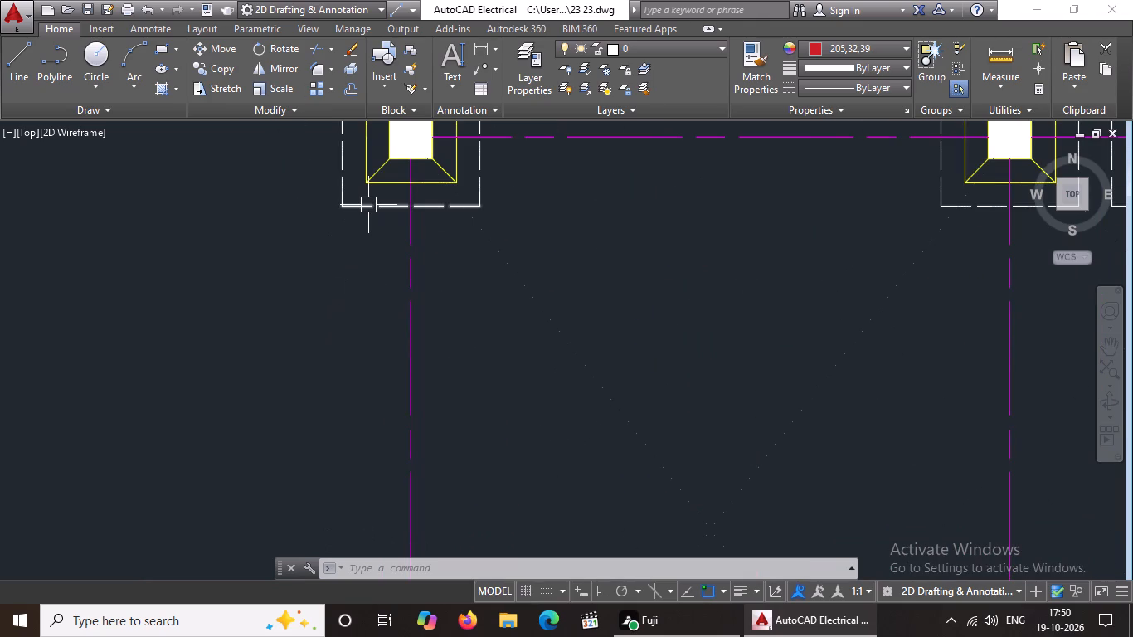
click(368, 205)
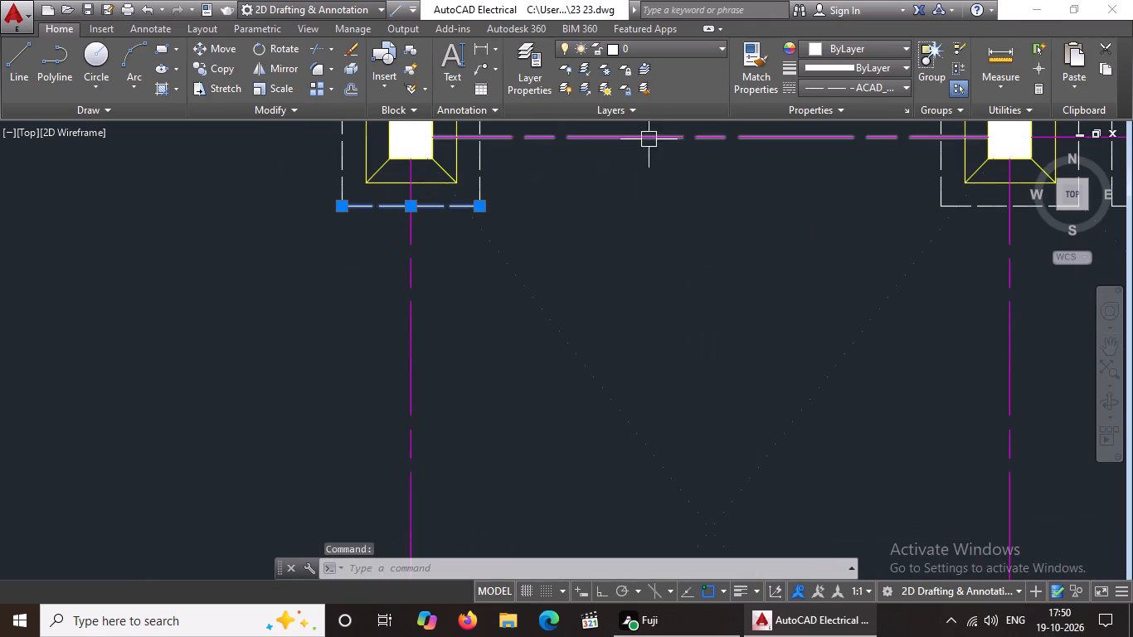
click(850, 46)
click(810, 221)
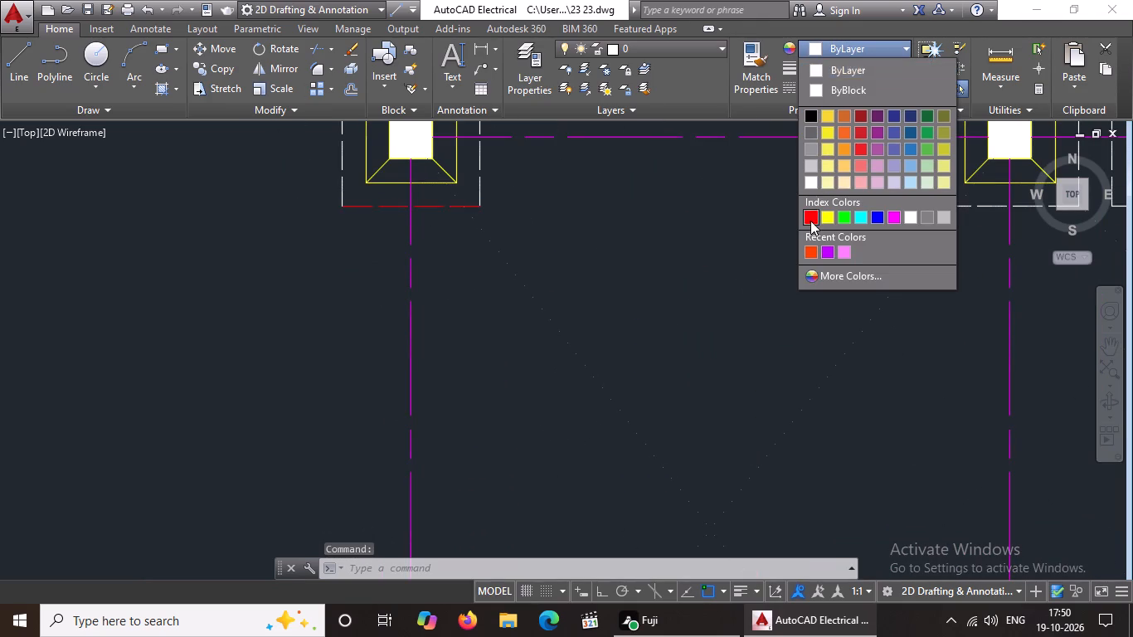
click(340, 180)
click(854, 46)
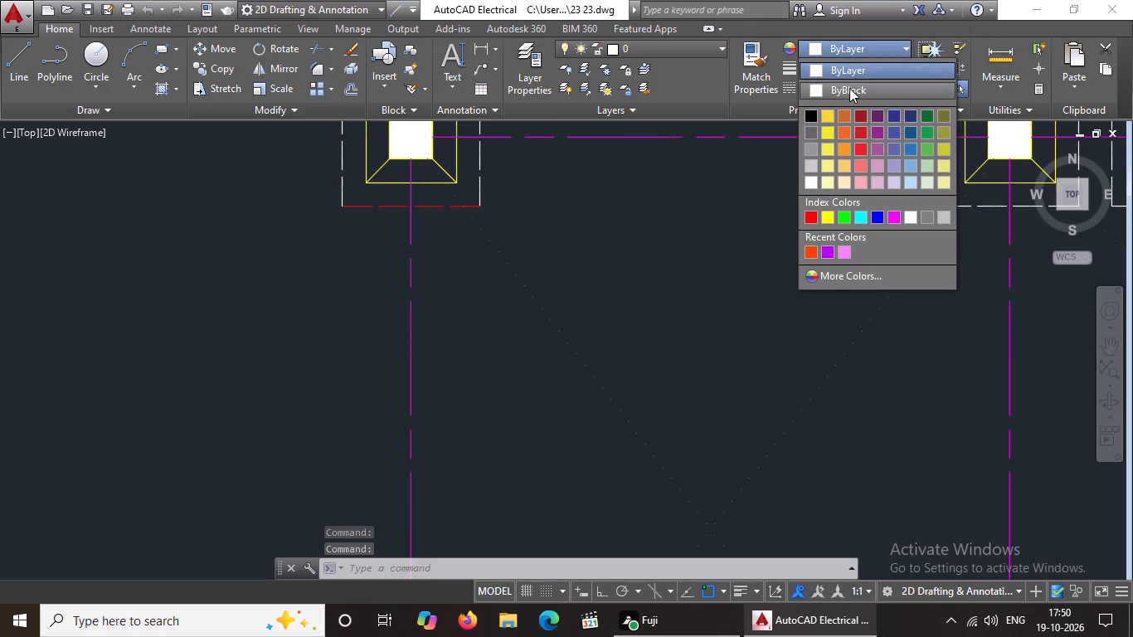
click(814, 218)
scroll(549, 303, down, 3)
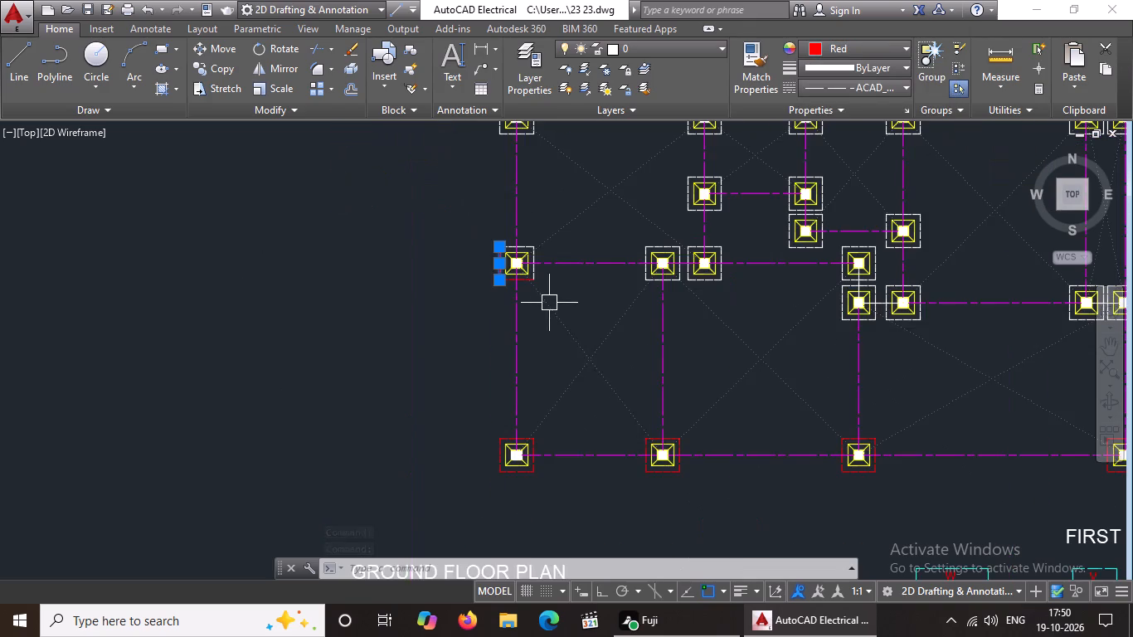
scroll(518, 241, up, 4)
click(544, 275)
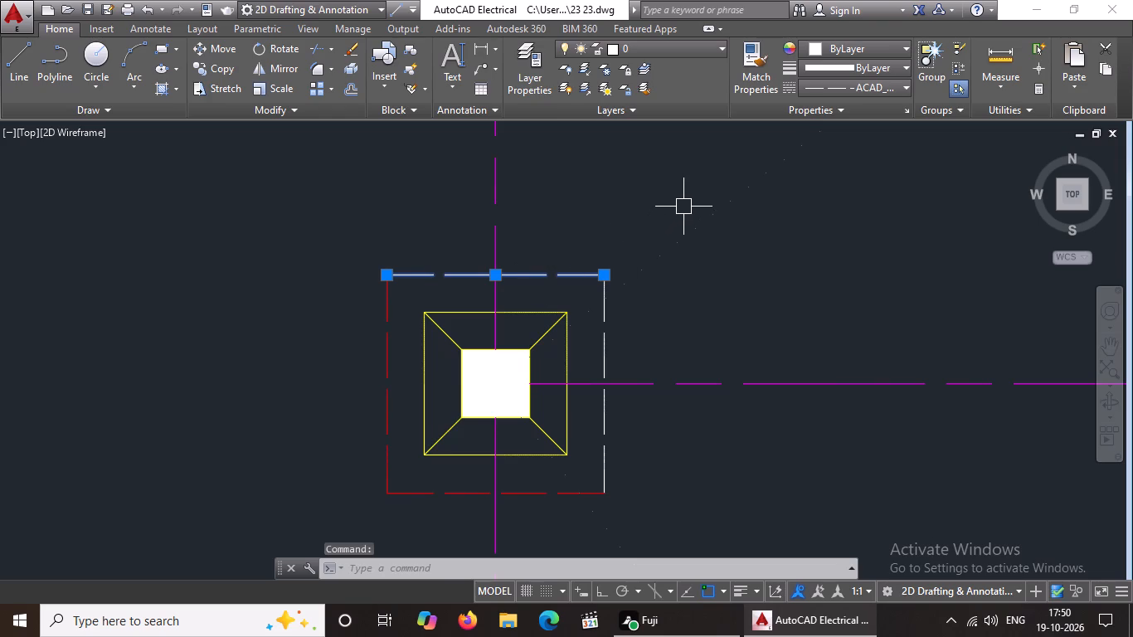
click(845, 48)
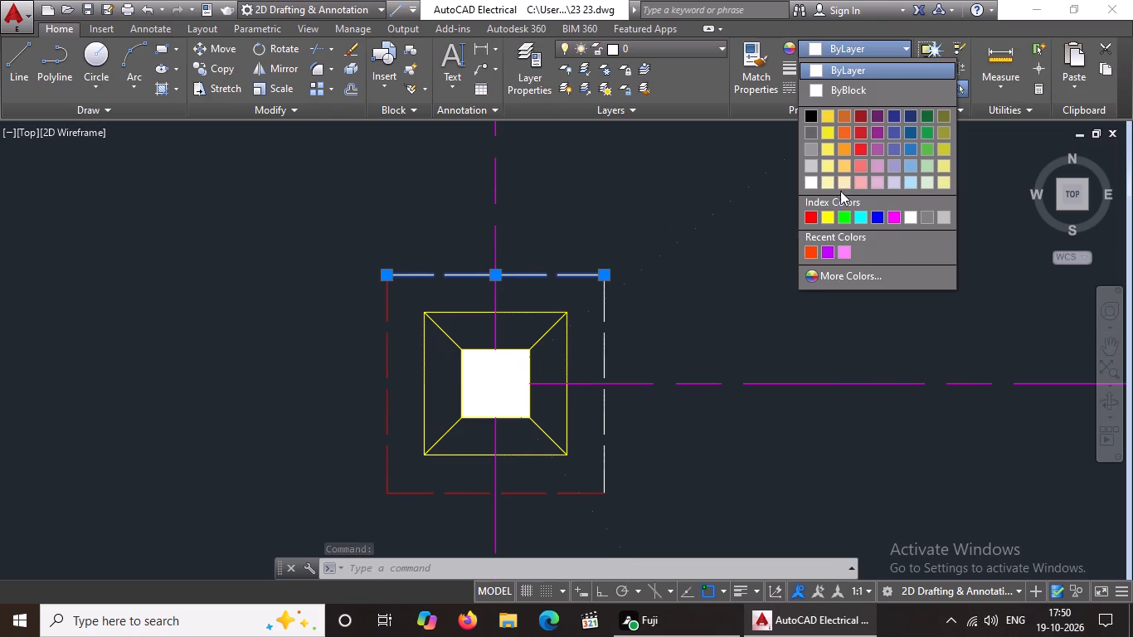
click(812, 218)
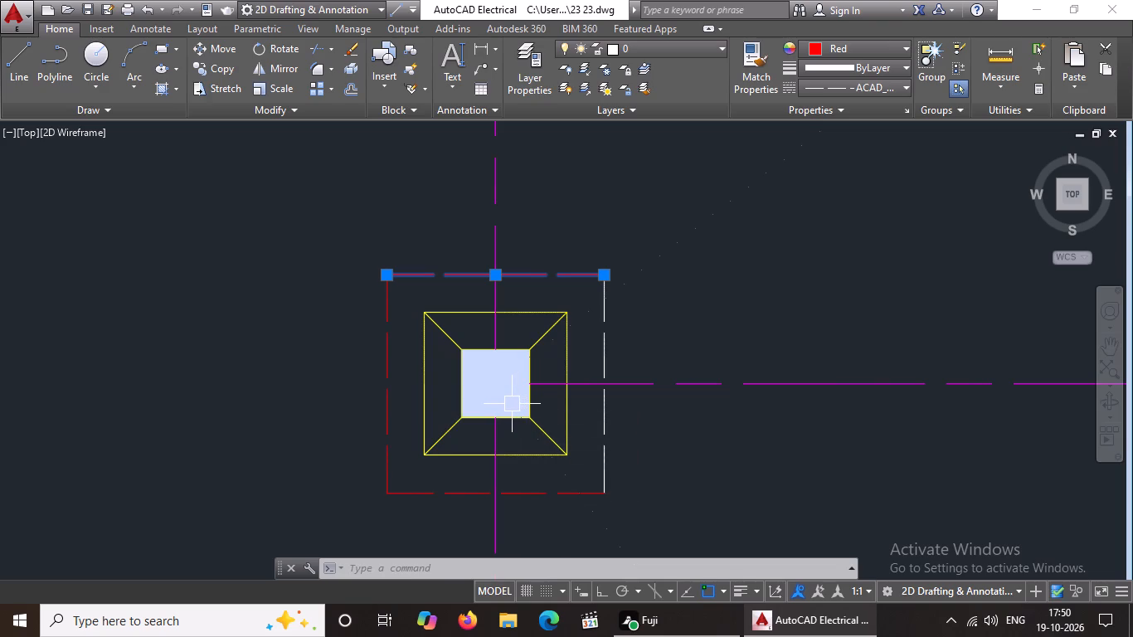
click(600, 344)
click(849, 44)
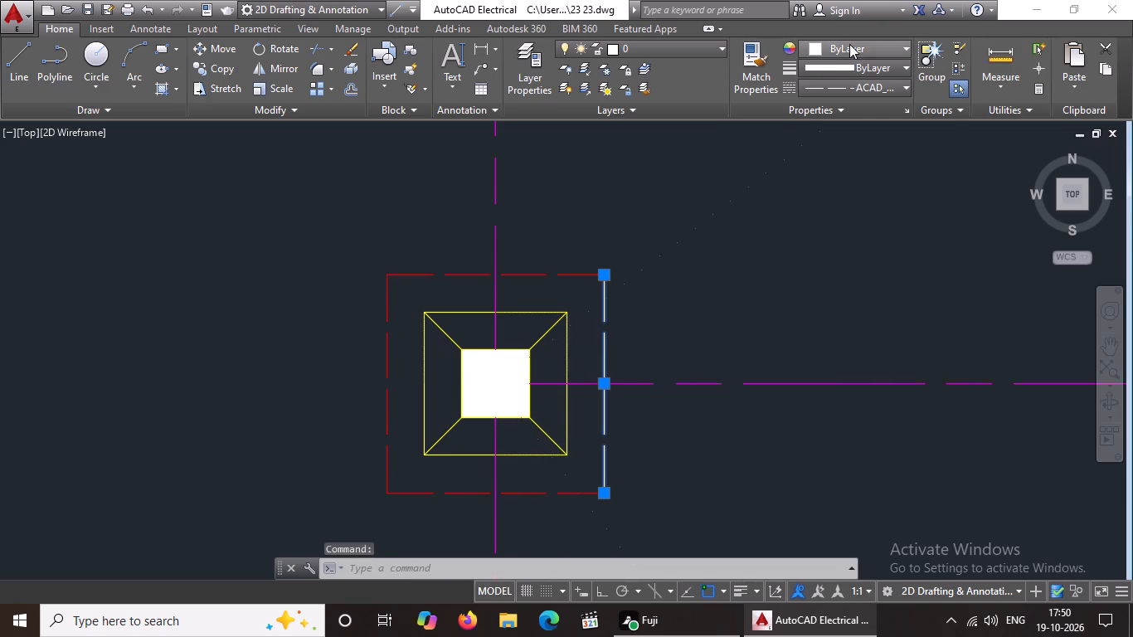
click(806, 216)
key(Escape)
Colour all four sides of the dashed outer square Red at the second footing from the west, one row north of the southern row.
scroll(683, 310, down, 3)
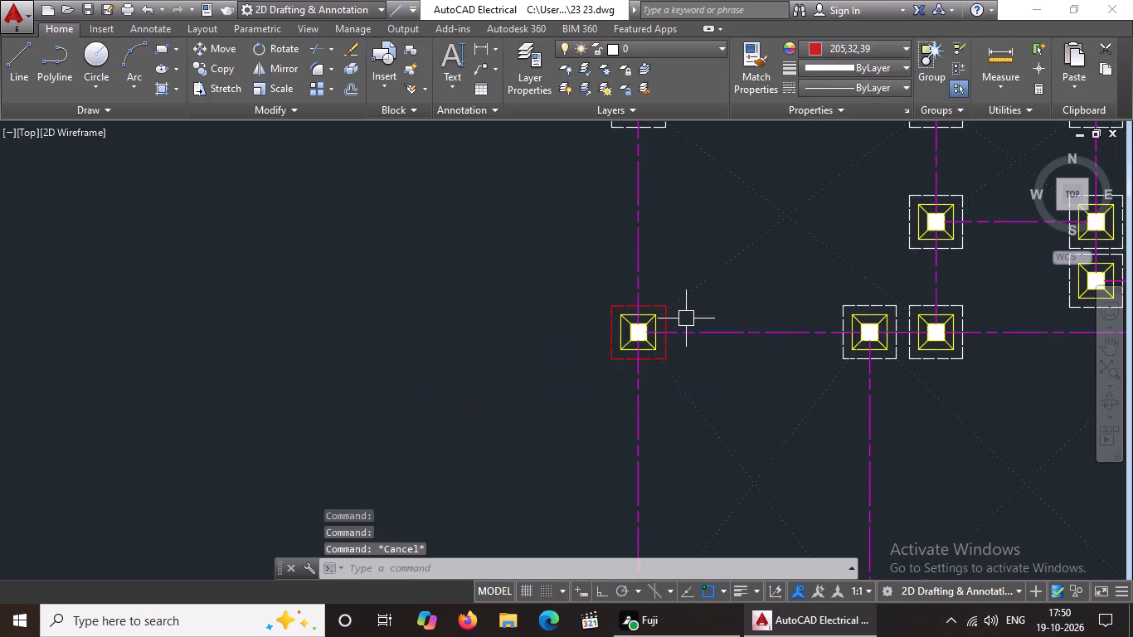
scroll(892, 376, up, 3)
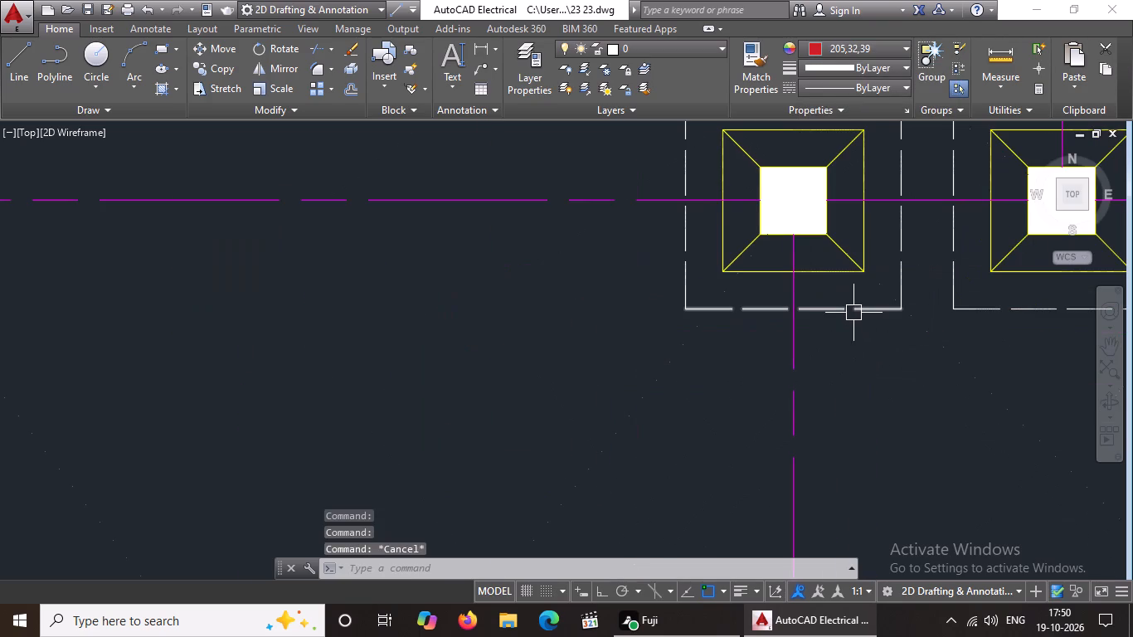
click(853, 313)
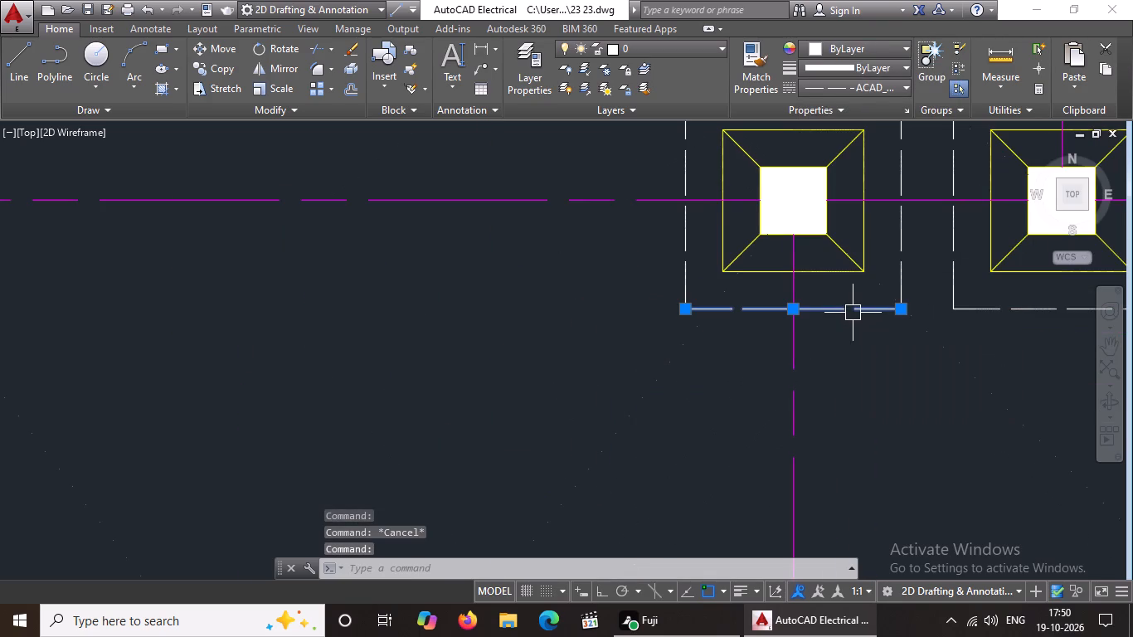
click(857, 46)
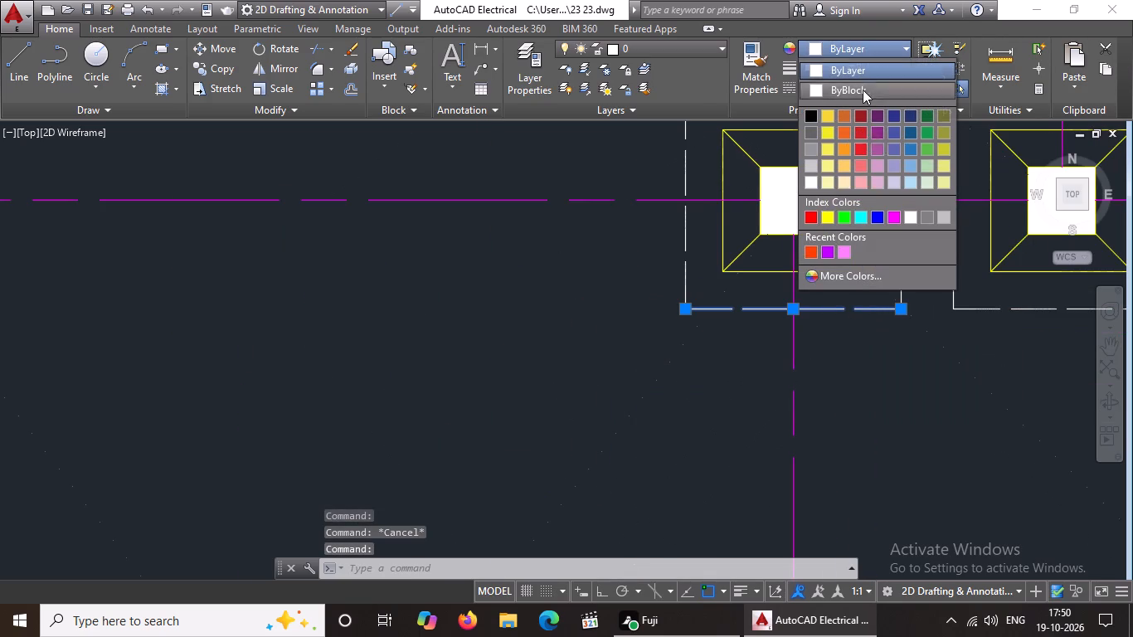
click(816, 217)
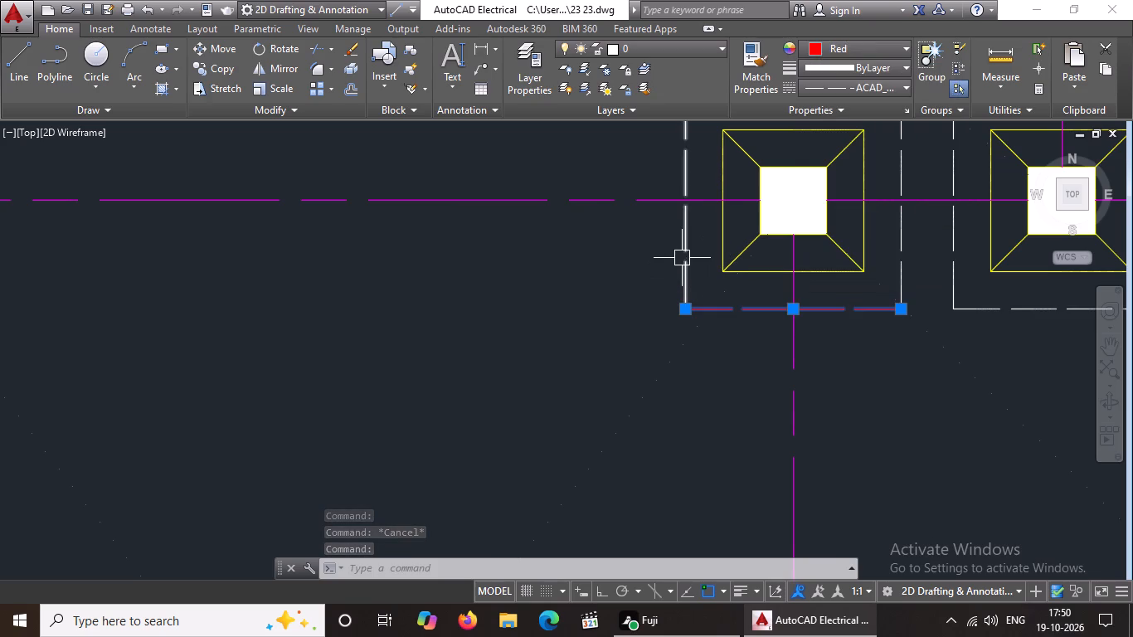
click(683, 256)
click(837, 41)
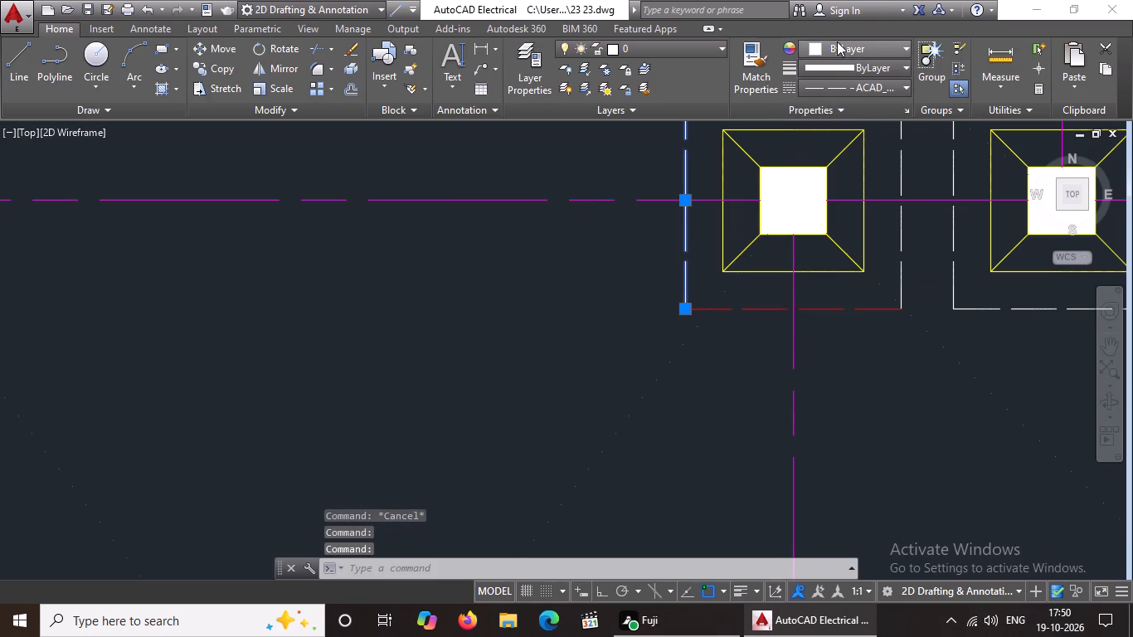
click(814, 212)
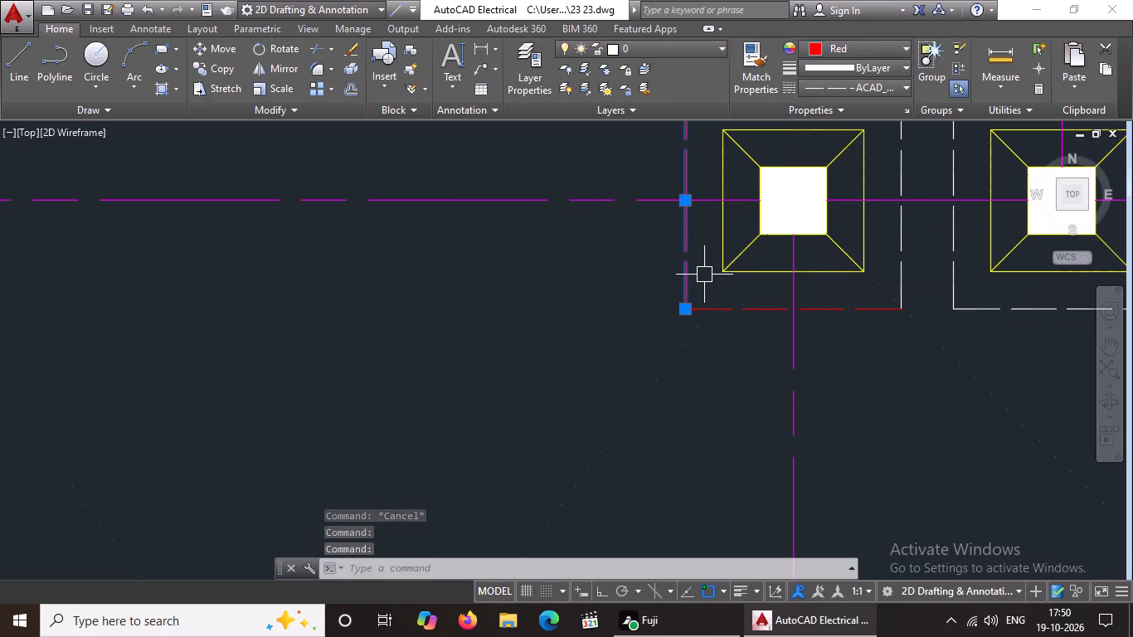
scroll(705, 271, down, 3)
scroll(732, 222, up, 3)
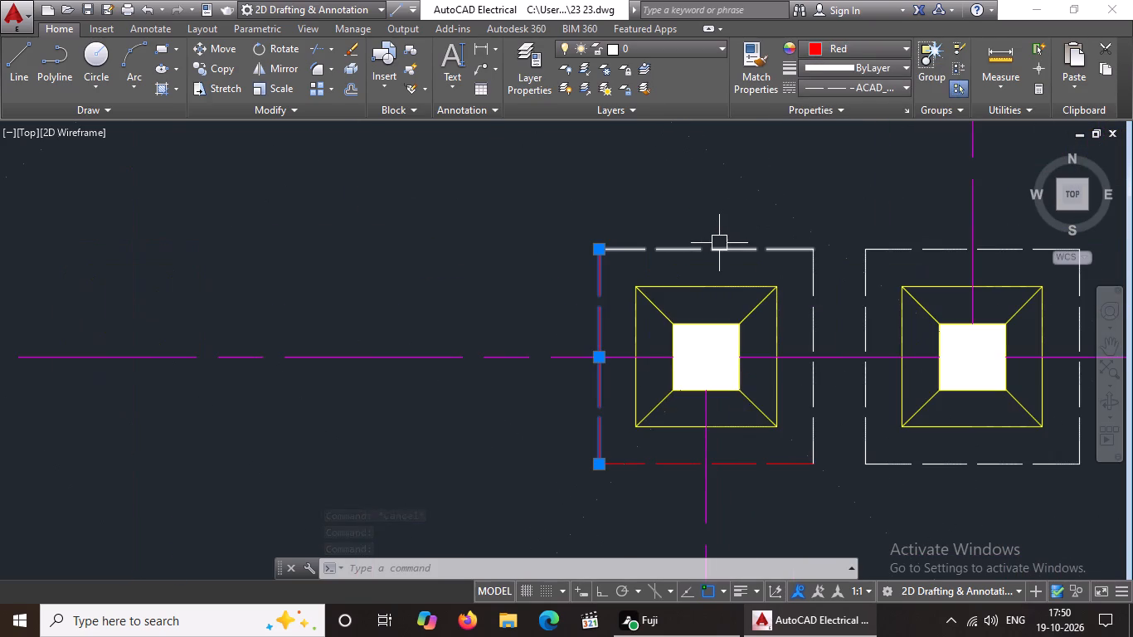
click(719, 245)
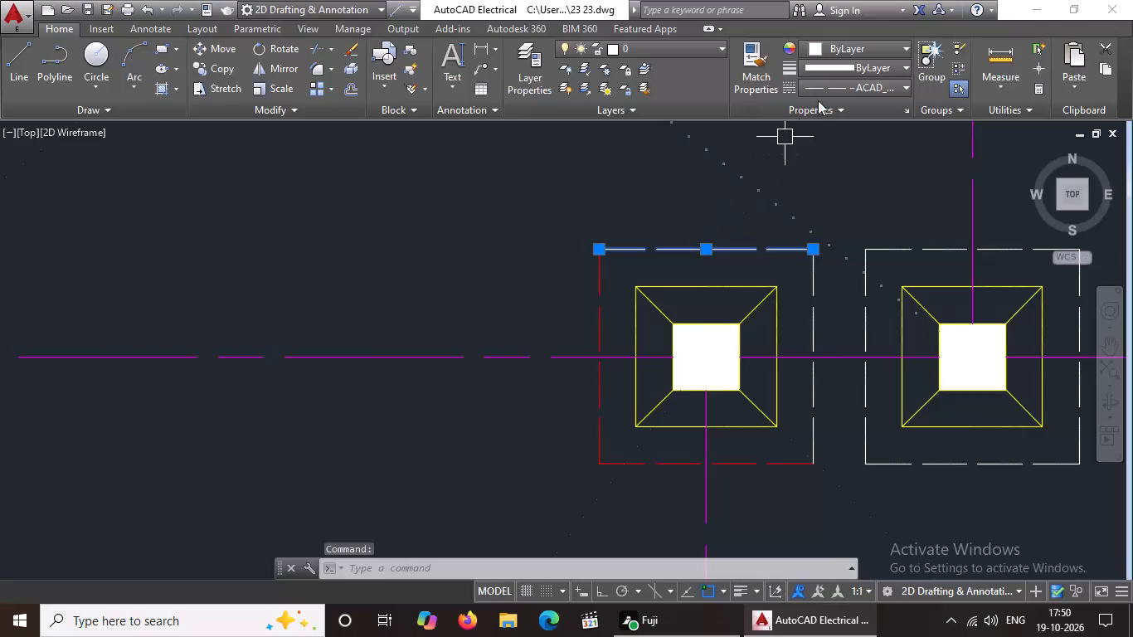
click(866, 44)
click(805, 214)
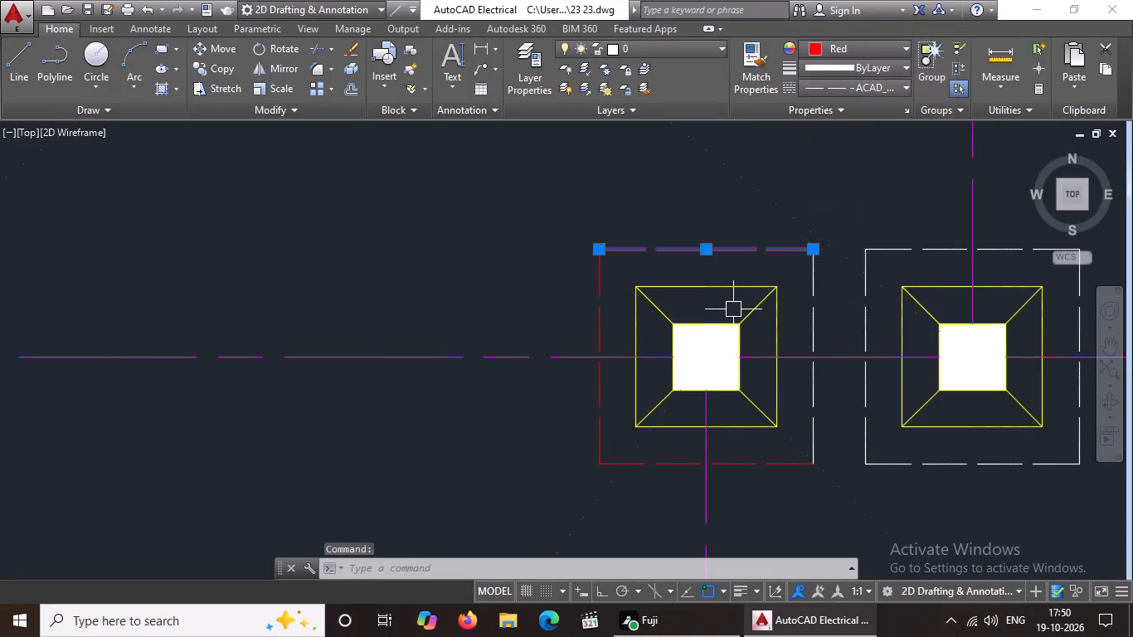
scroll(730, 308, down, 4)
scroll(749, 337, up, 3)
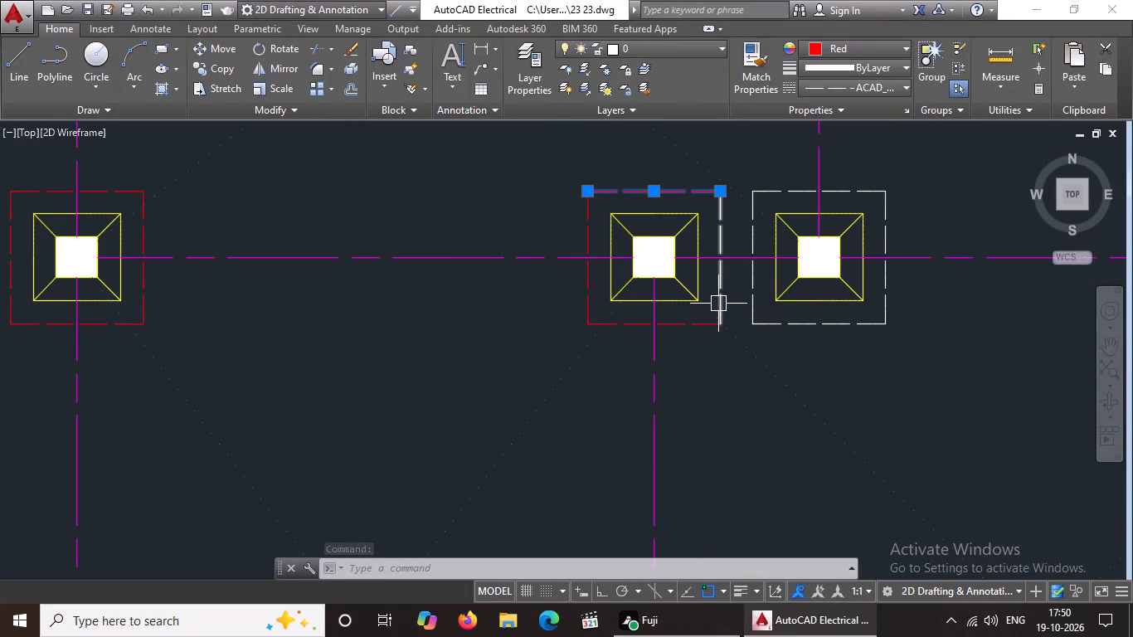
click(719, 303)
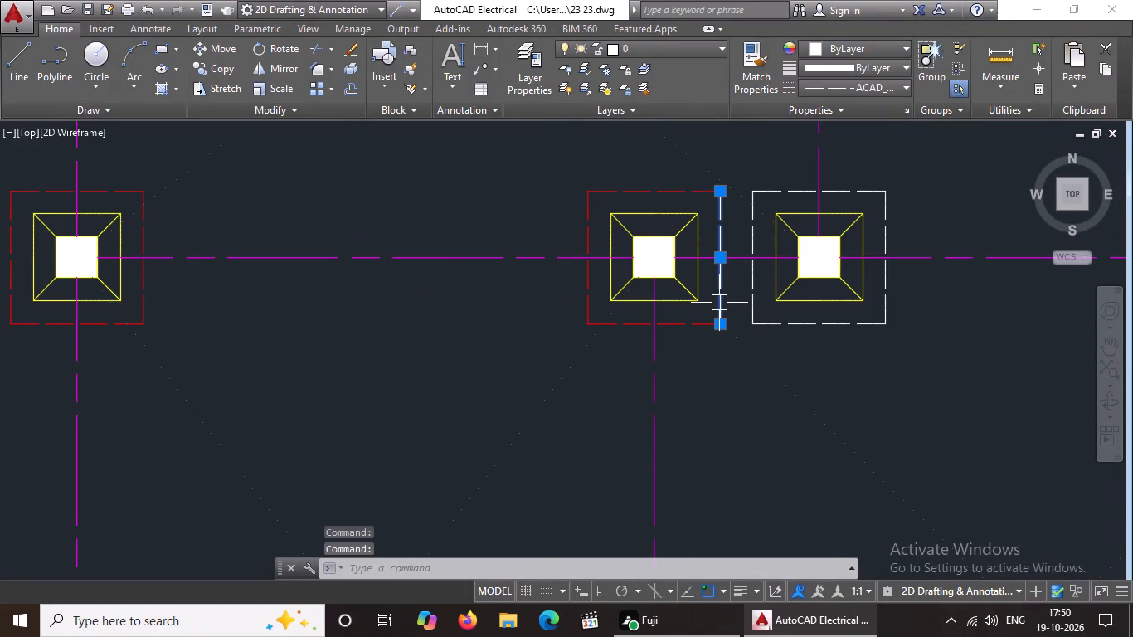
click(864, 51)
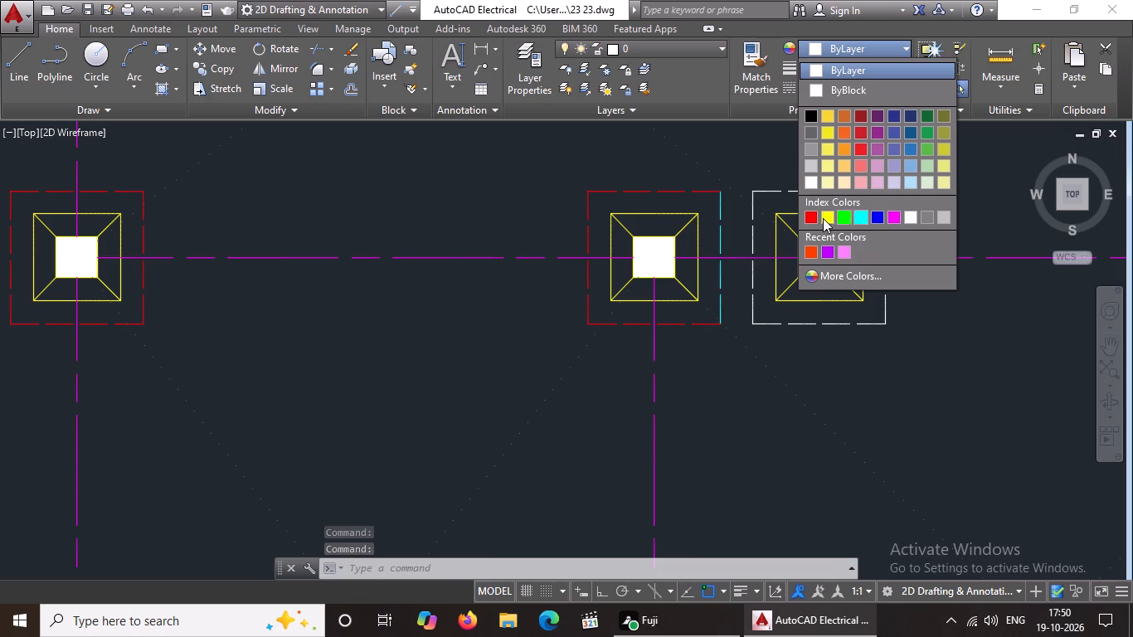
click(814, 216)
key(Escape)
Colour all four sides of the dashed outer square Red at the northwestern corner footing.
scroll(761, 443, down, 2)
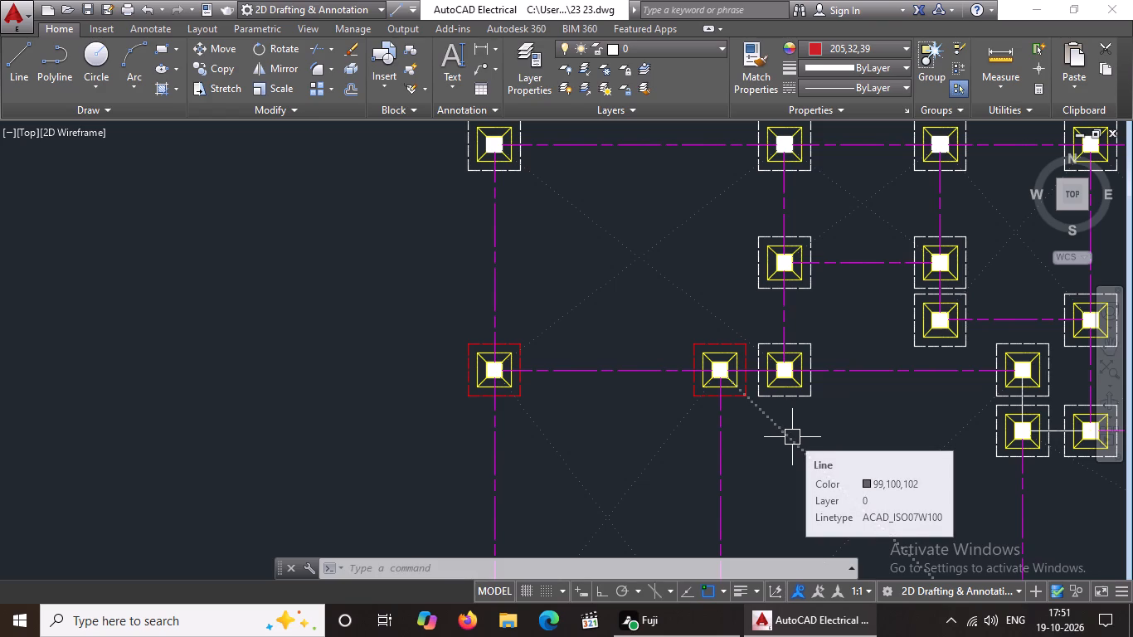
scroll(506, 365, down, 3)
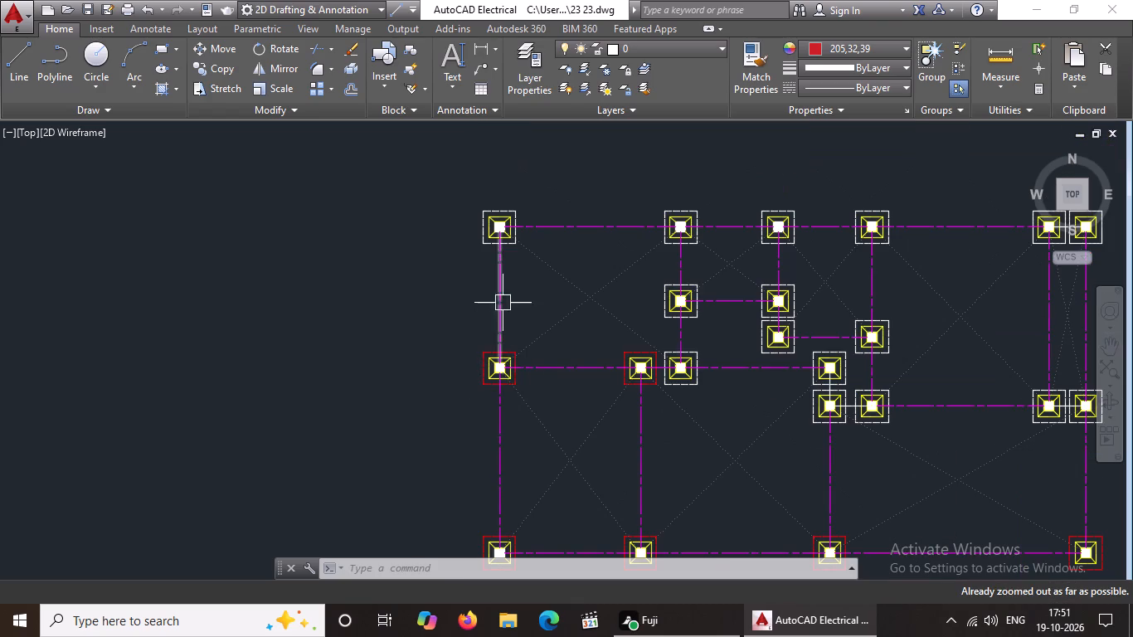
scroll(491, 198, up, 3)
click(517, 244)
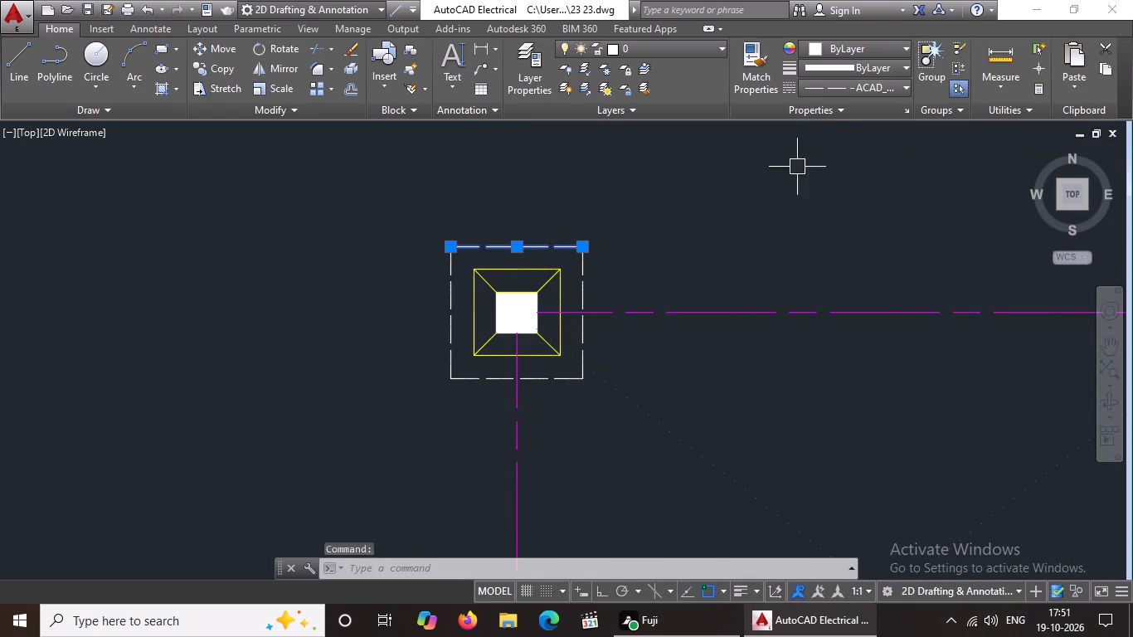
click(832, 46)
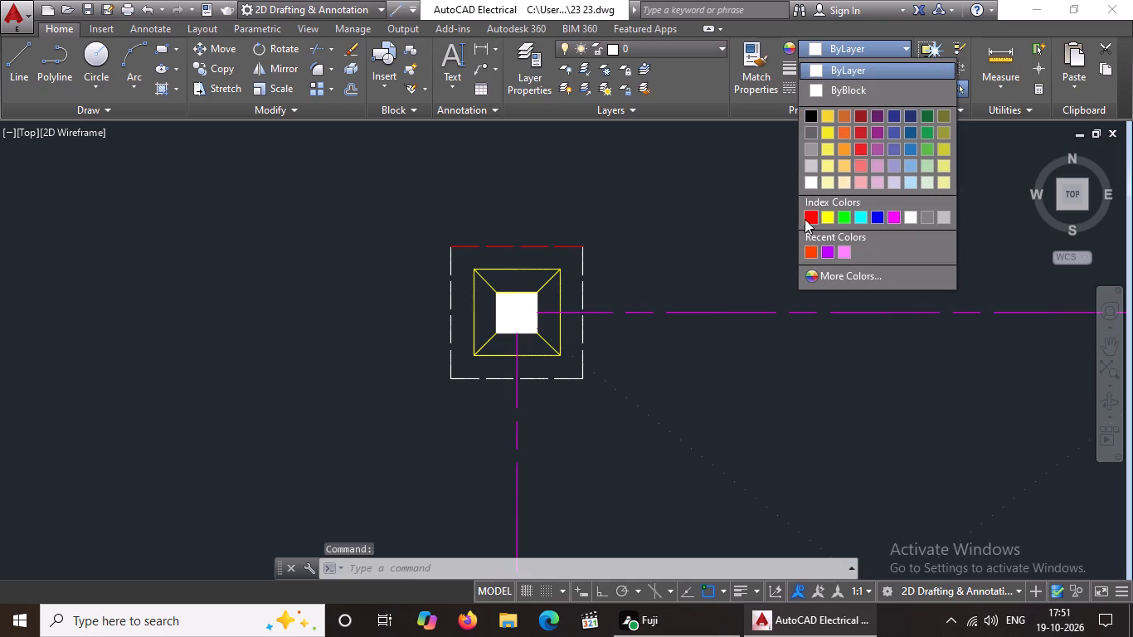
click(805, 219)
click(587, 278)
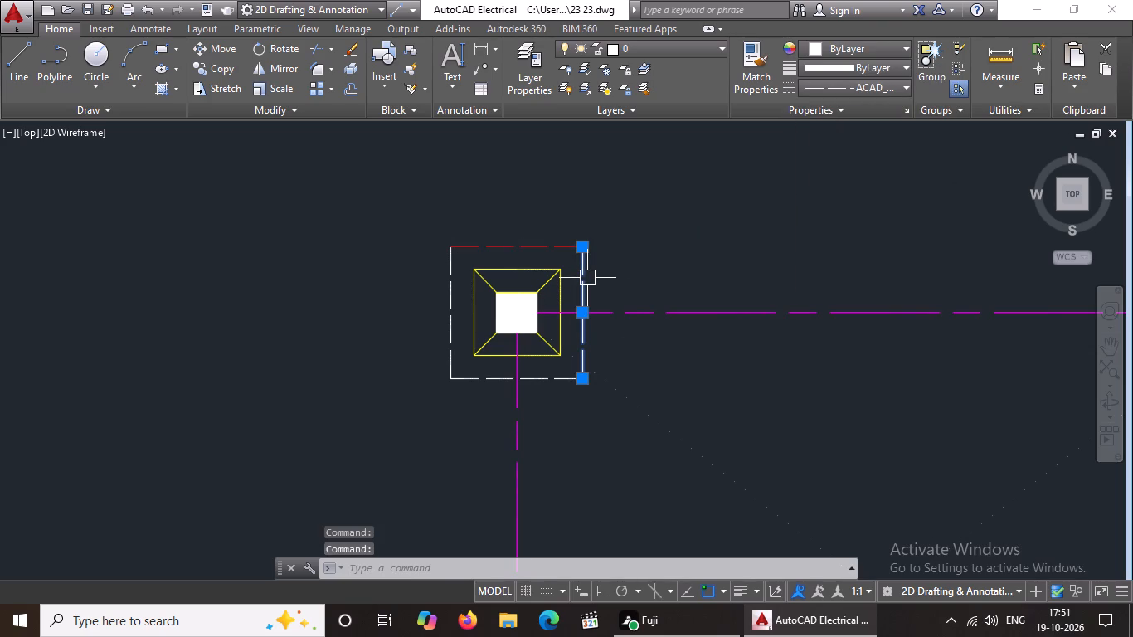
click(858, 46)
click(808, 219)
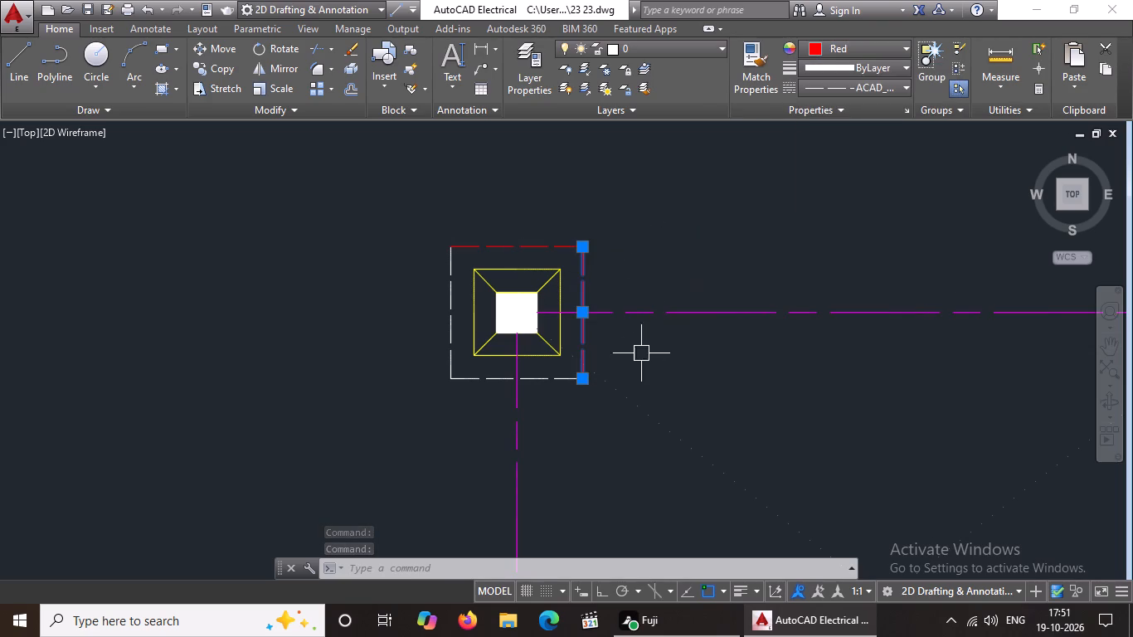
click(558, 377)
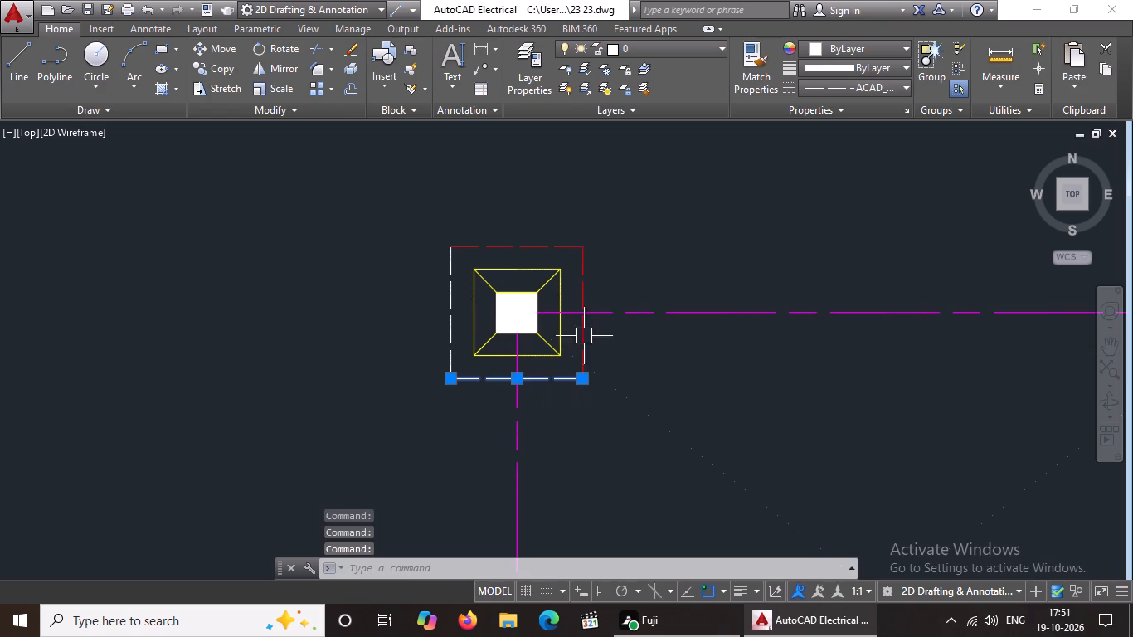
click(817, 51)
click(808, 219)
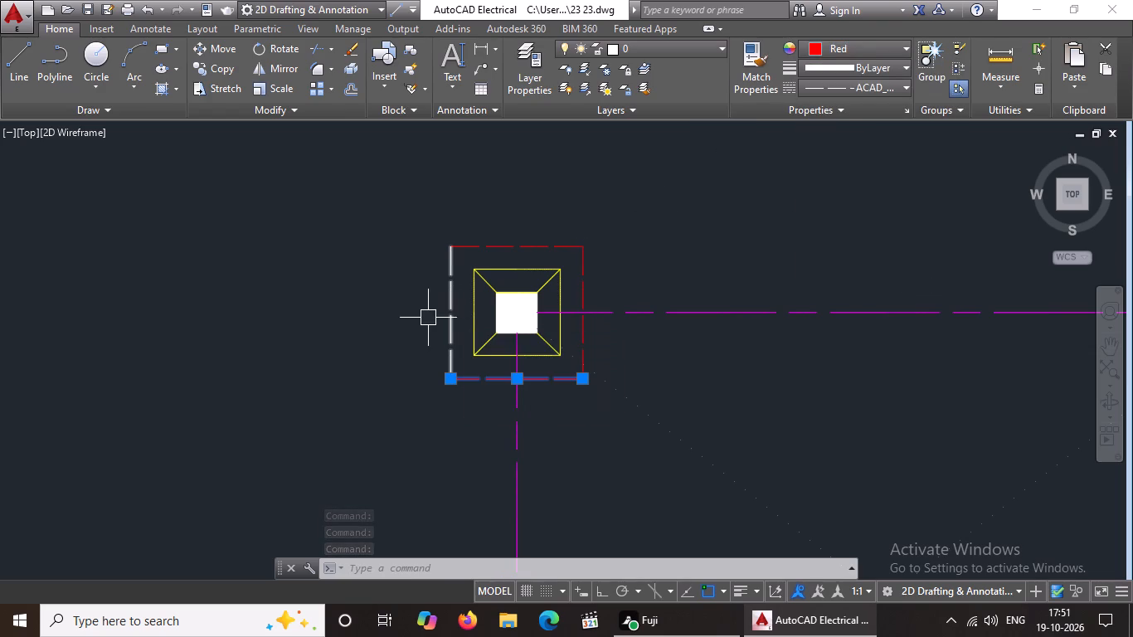
click(450, 287)
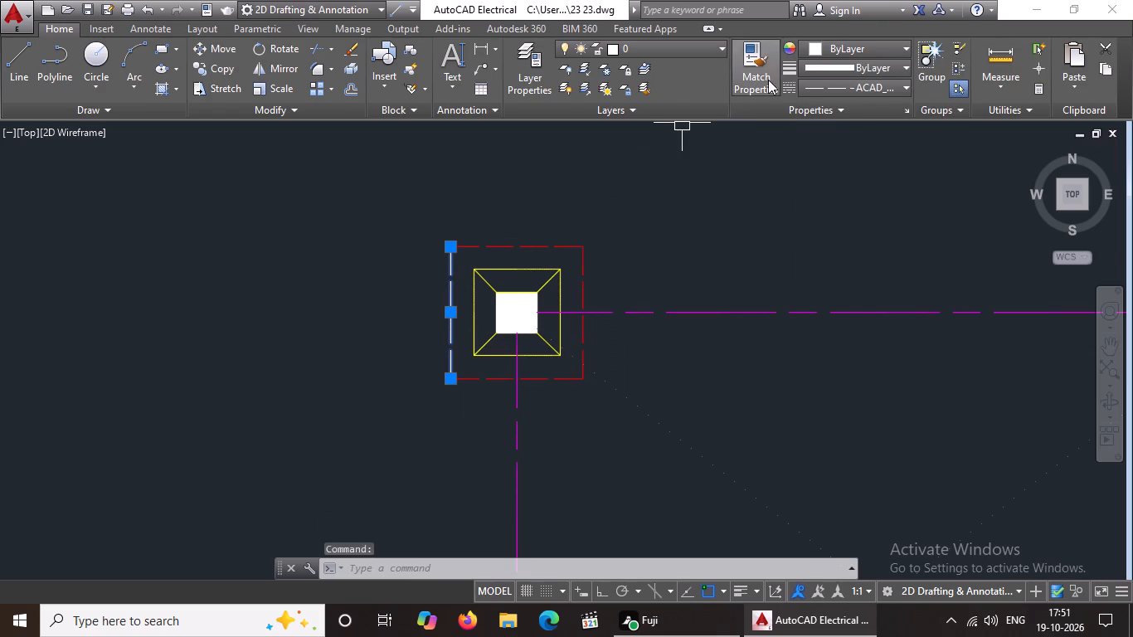
click(862, 47)
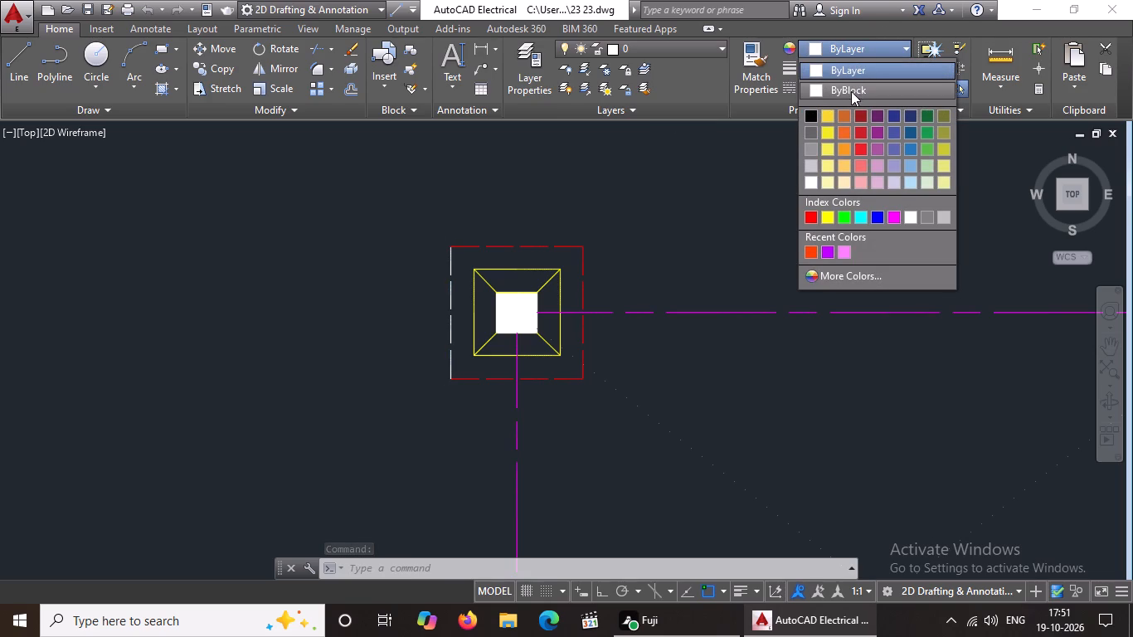
click(811, 218)
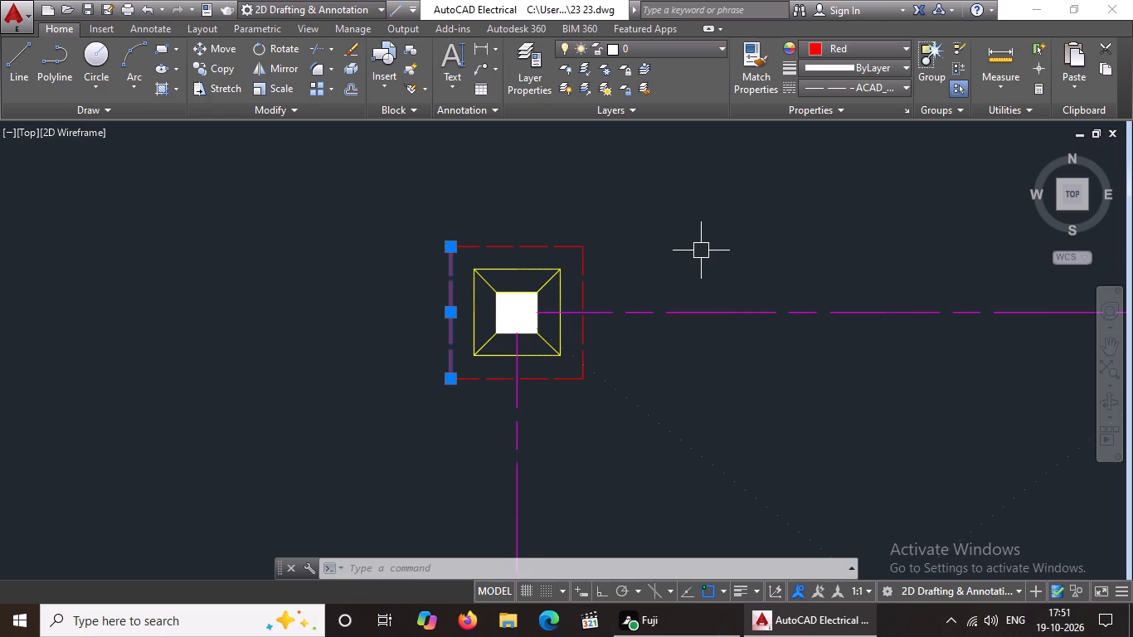
key(Escape)
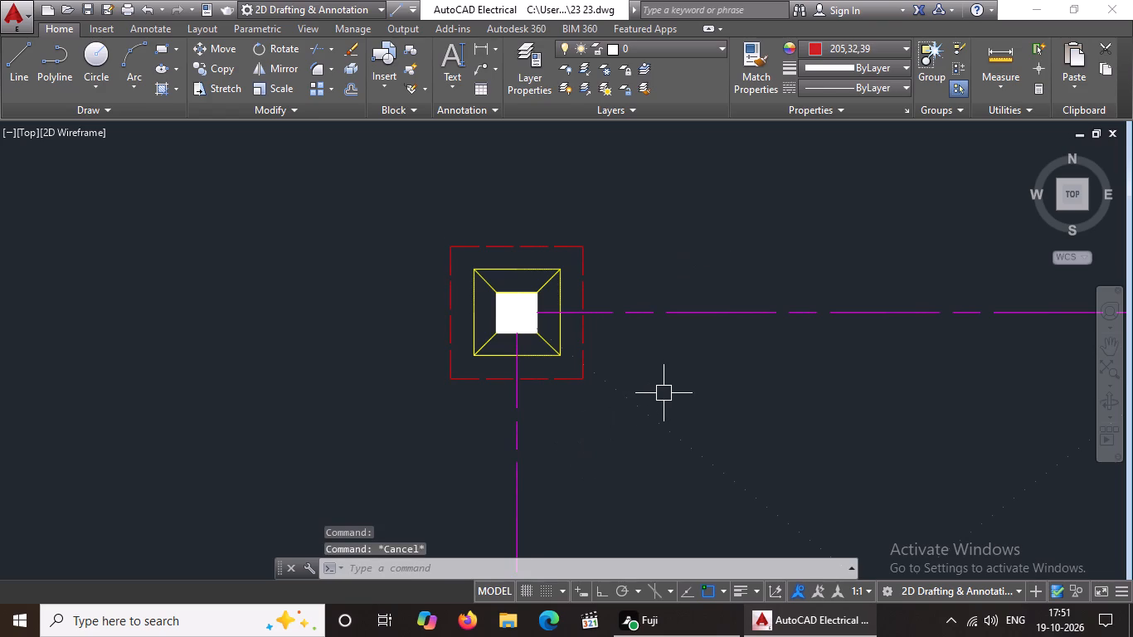
Colour all four sides of the dashed outer square Red at the second footing from the west in the northern row.
scroll(666, 391, down, 3)
middle_drag(793, 404, 514, 430)
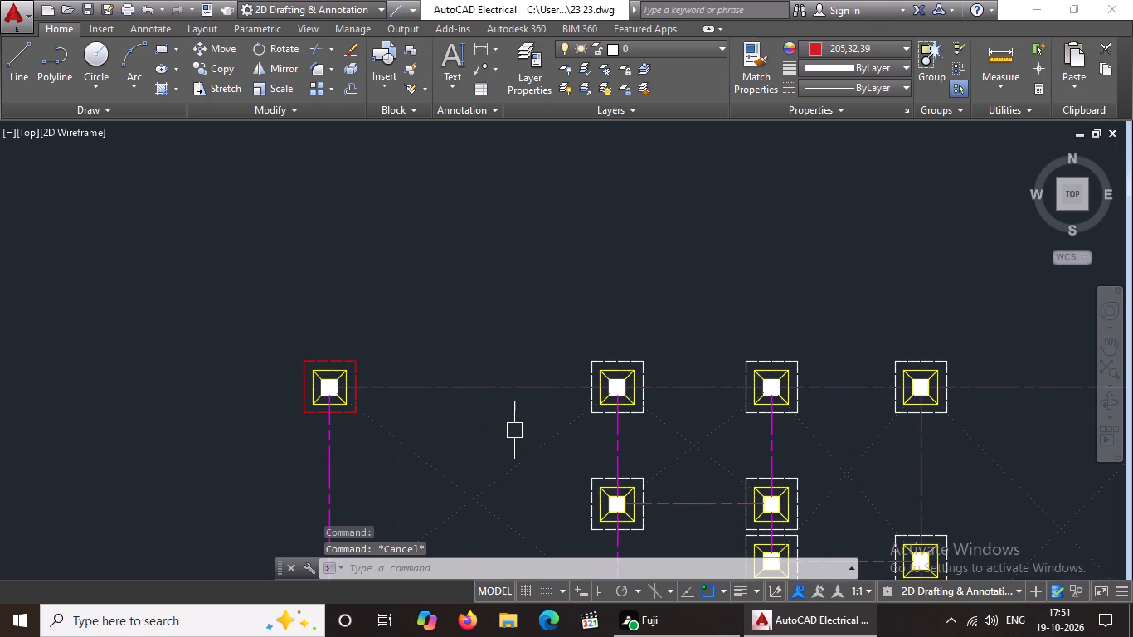
scroll(517, 428, down, 2)
scroll(635, 450, up, 2)
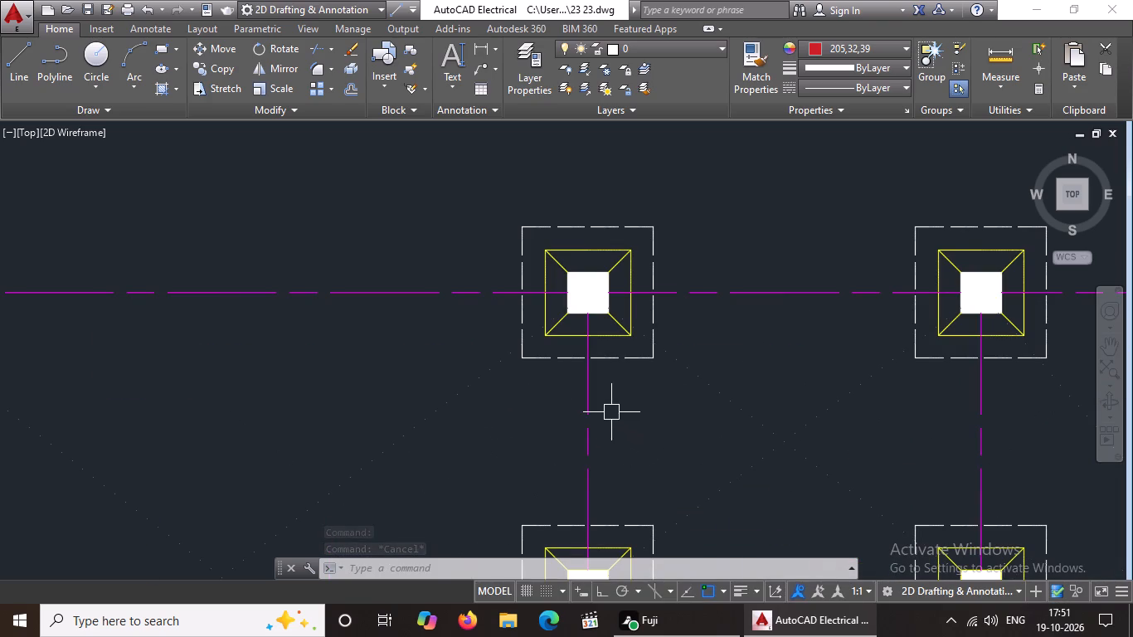
click(626, 360)
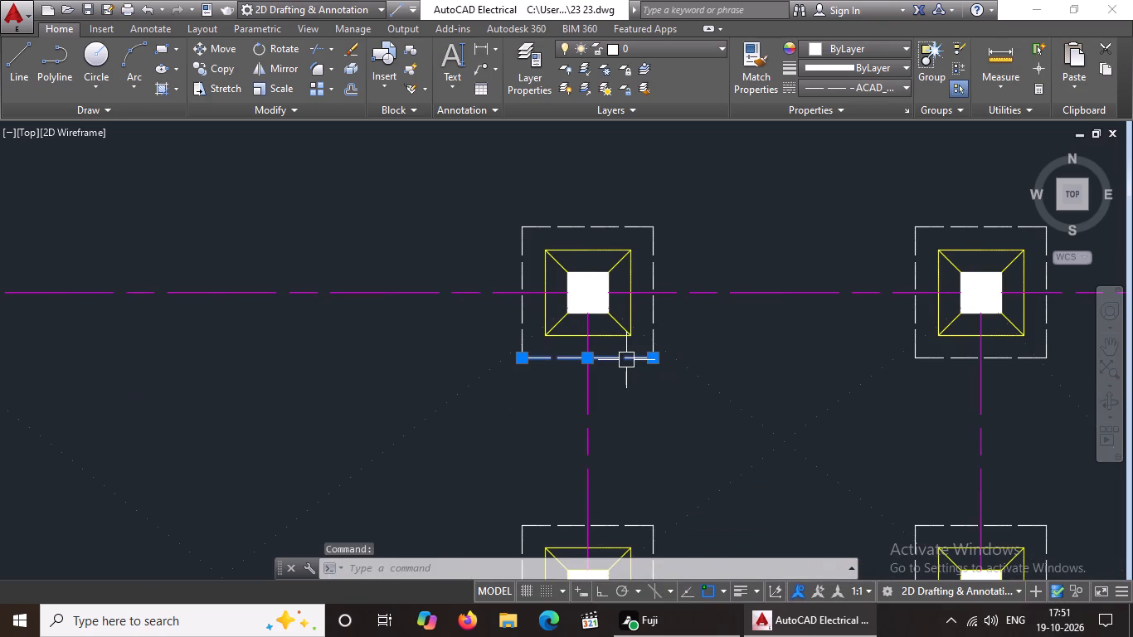
click(853, 41)
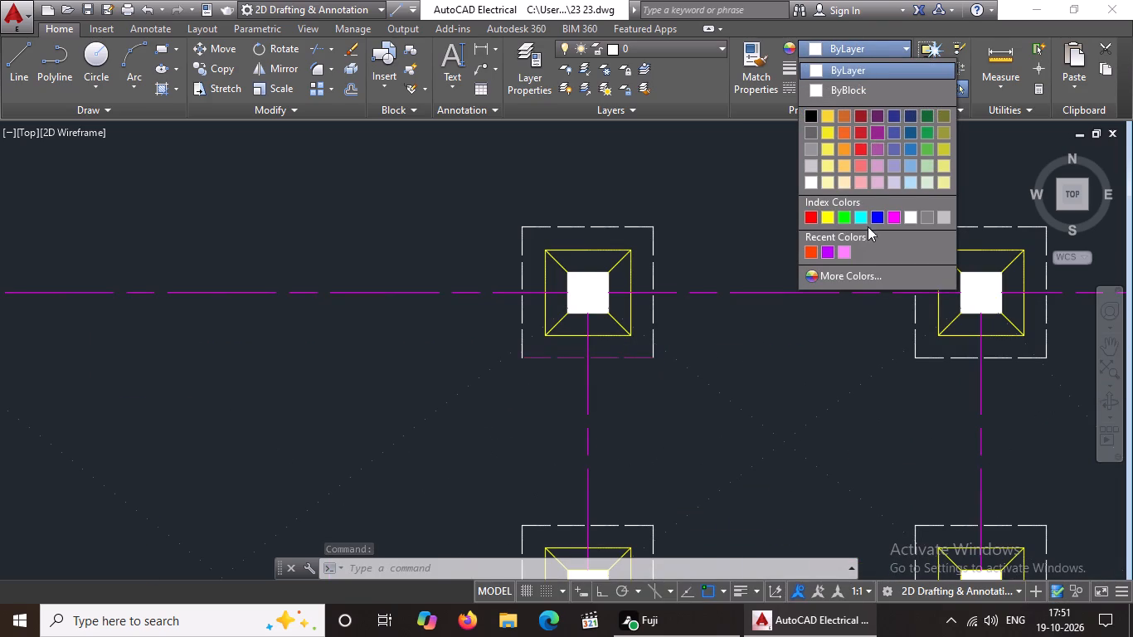
click(812, 215)
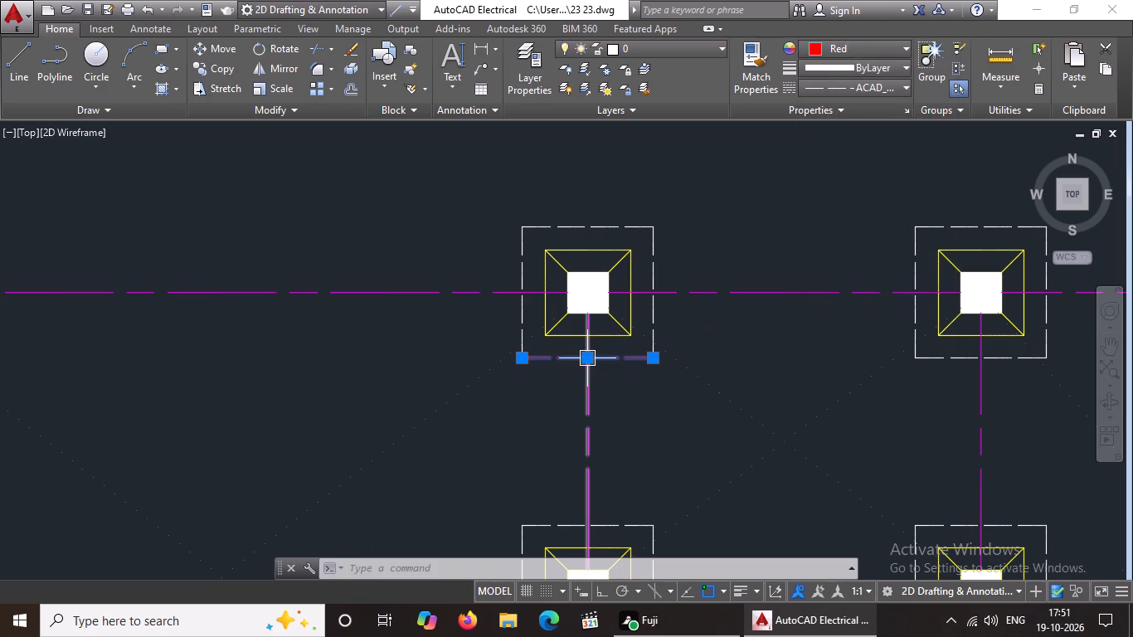
click(554, 227)
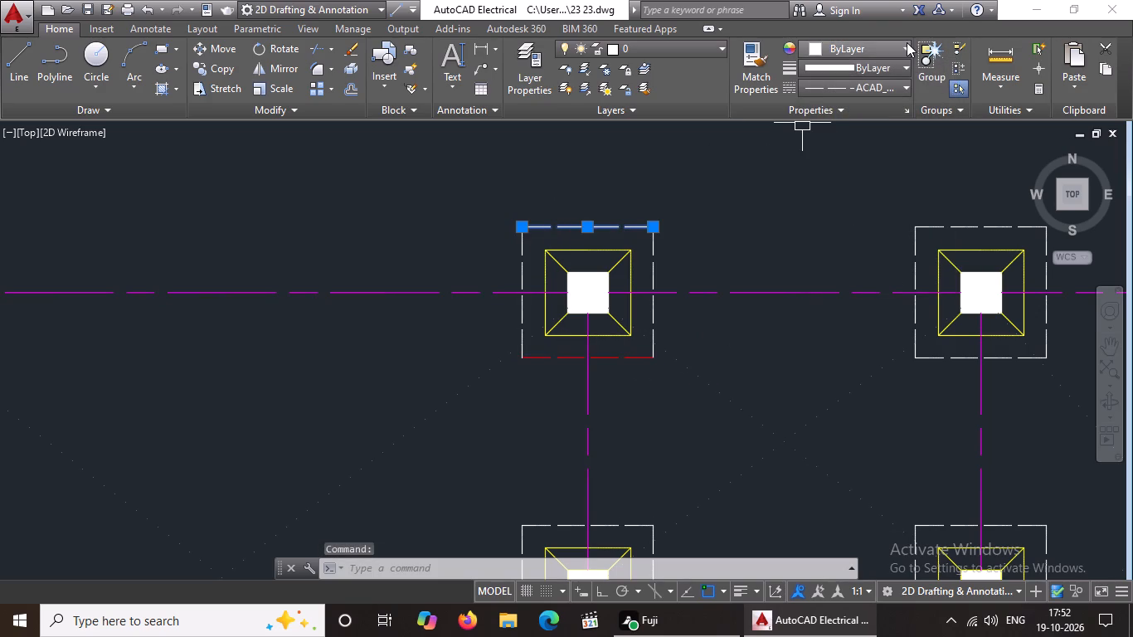
click(907, 42)
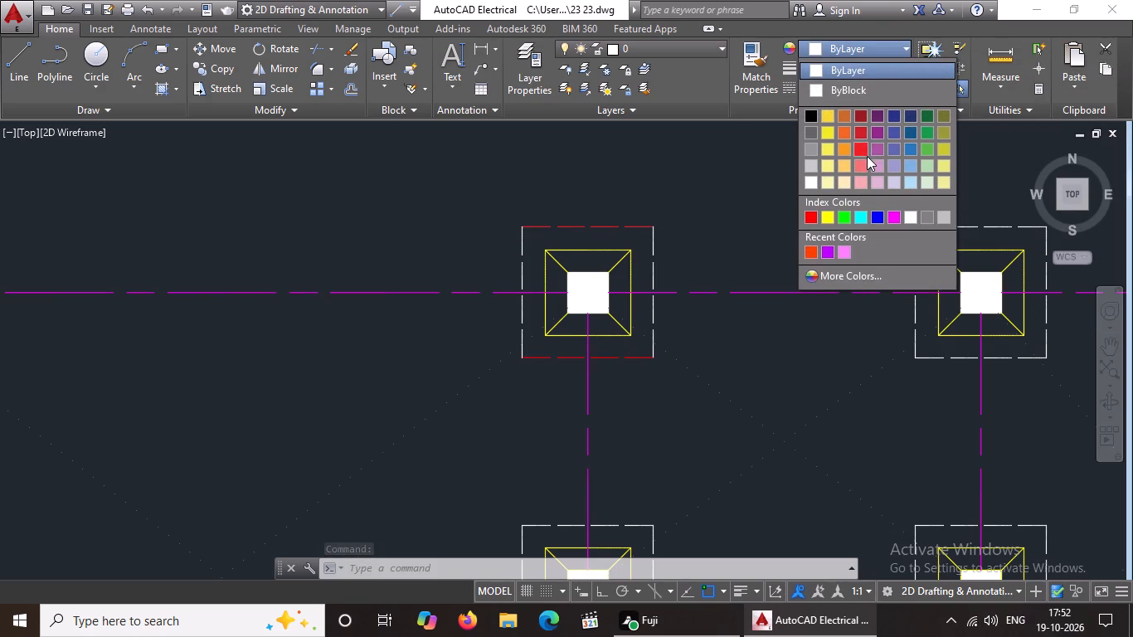
click(808, 220)
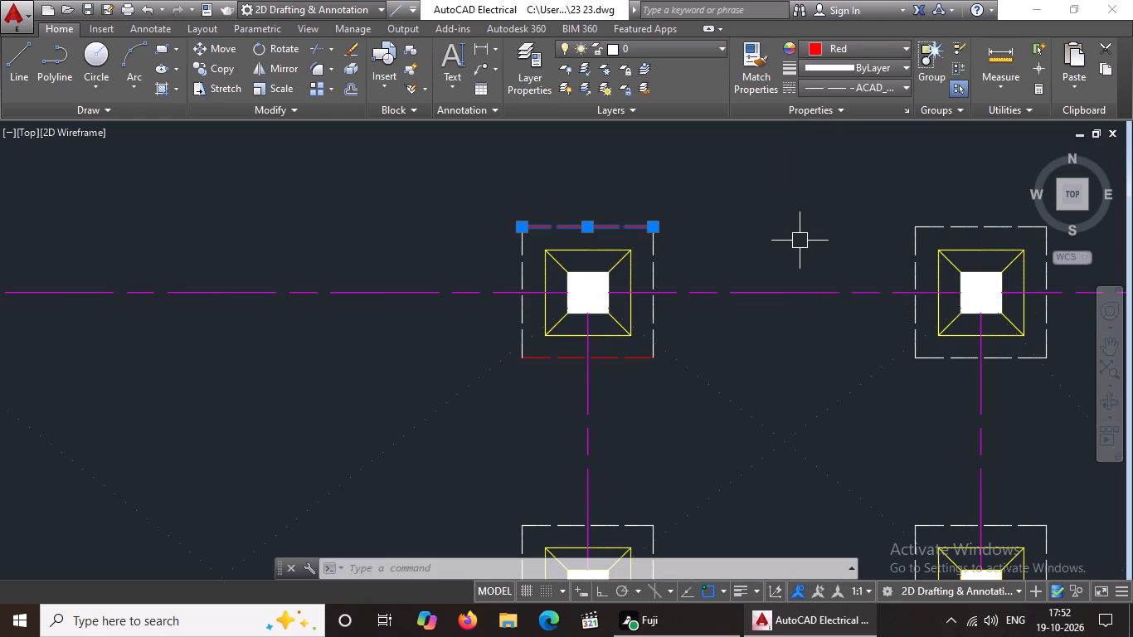
click(526, 255)
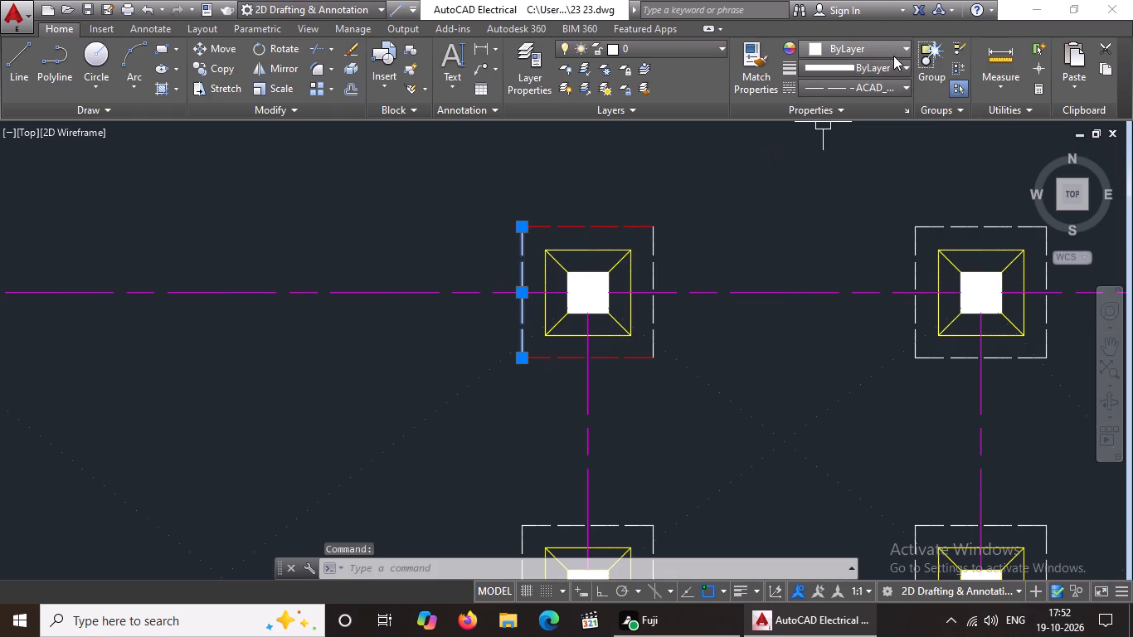
click(892, 48)
click(805, 214)
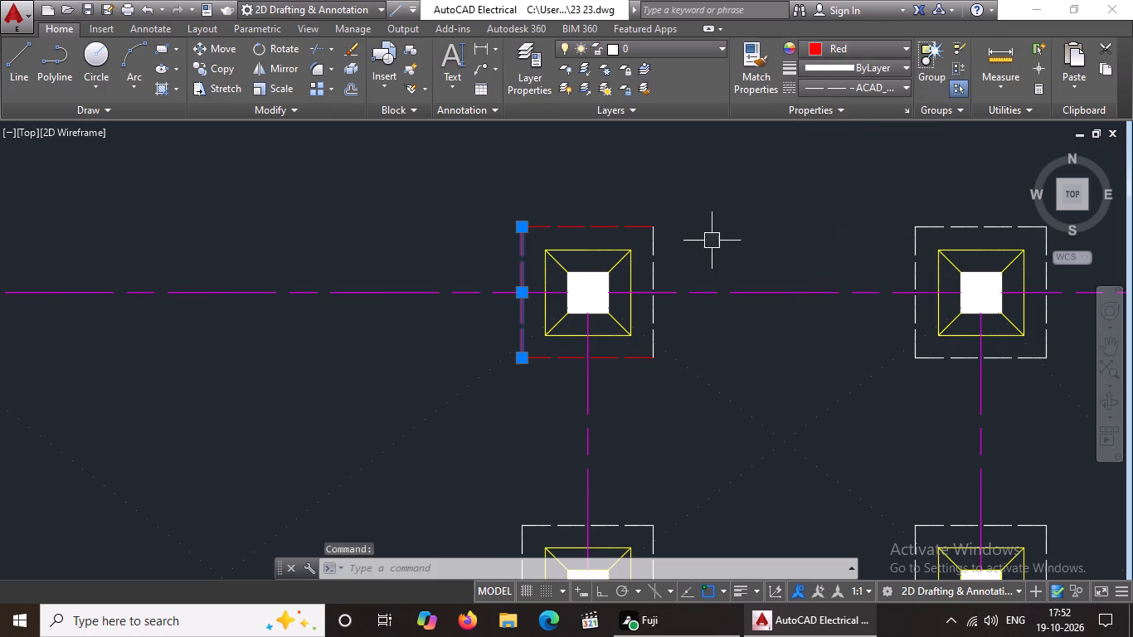
click(662, 254)
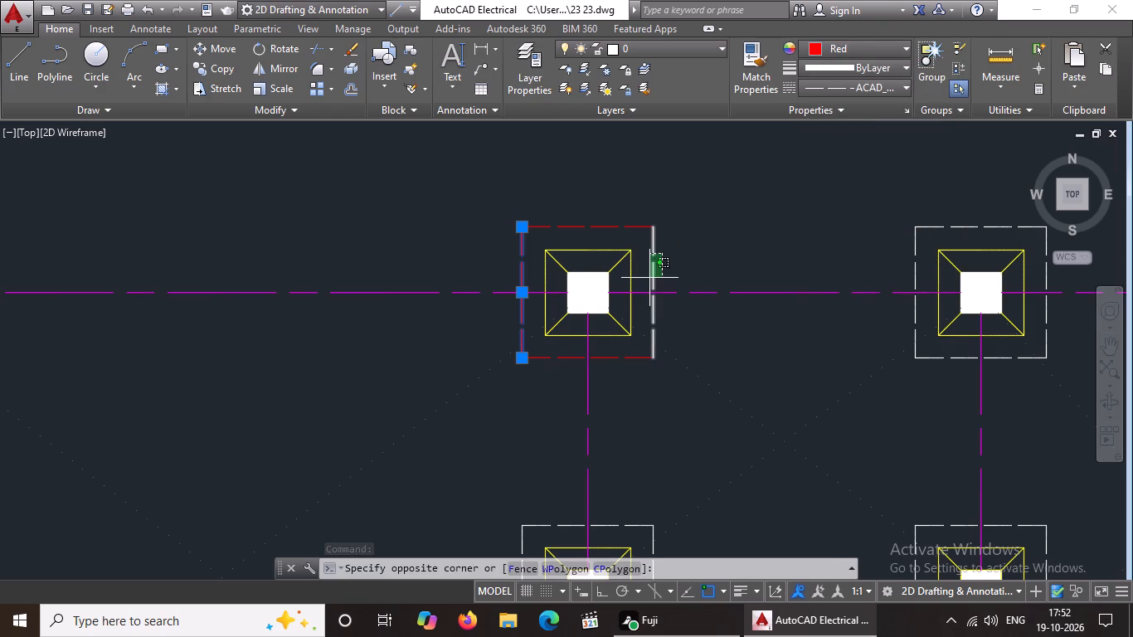
click(649, 278)
click(834, 52)
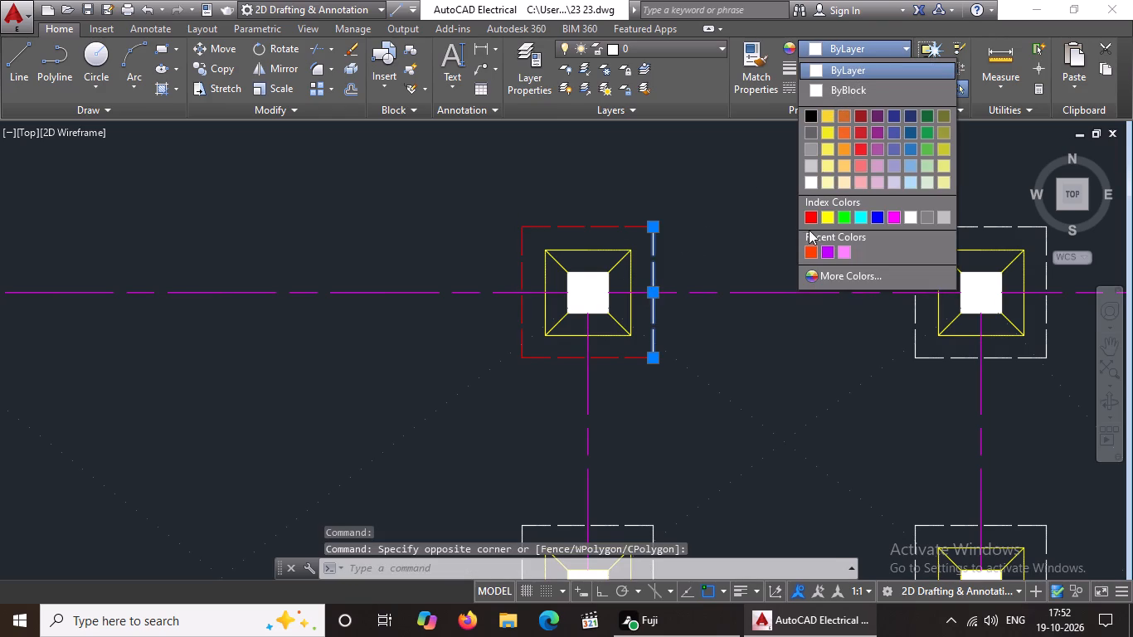
click(805, 218)
scroll(802, 232, down, 4)
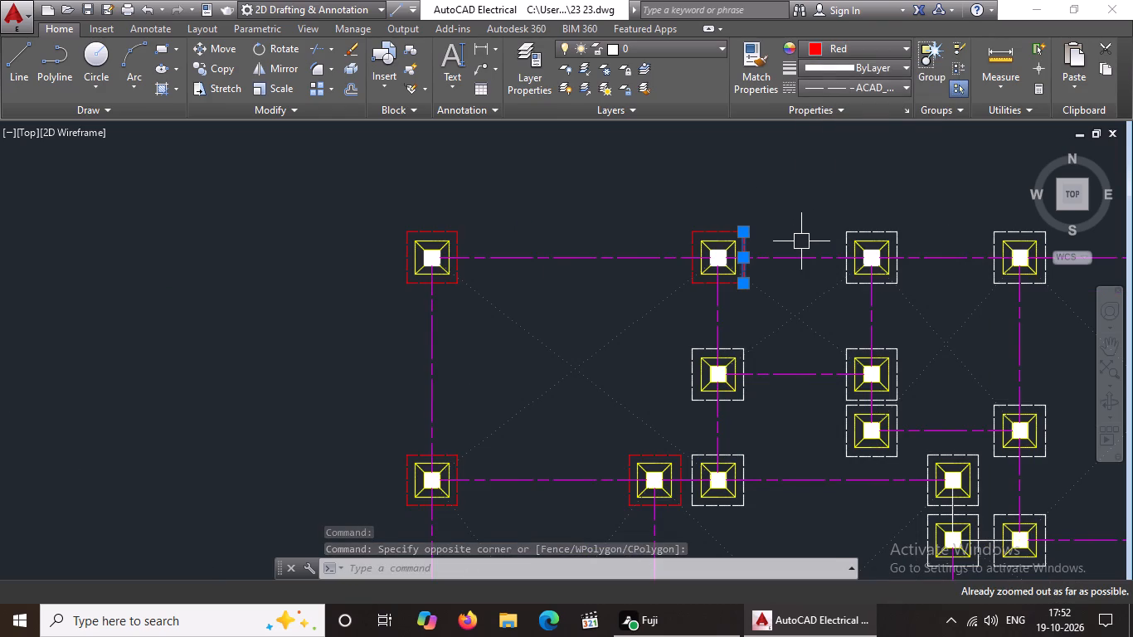
scroll(811, 299, down, 1)
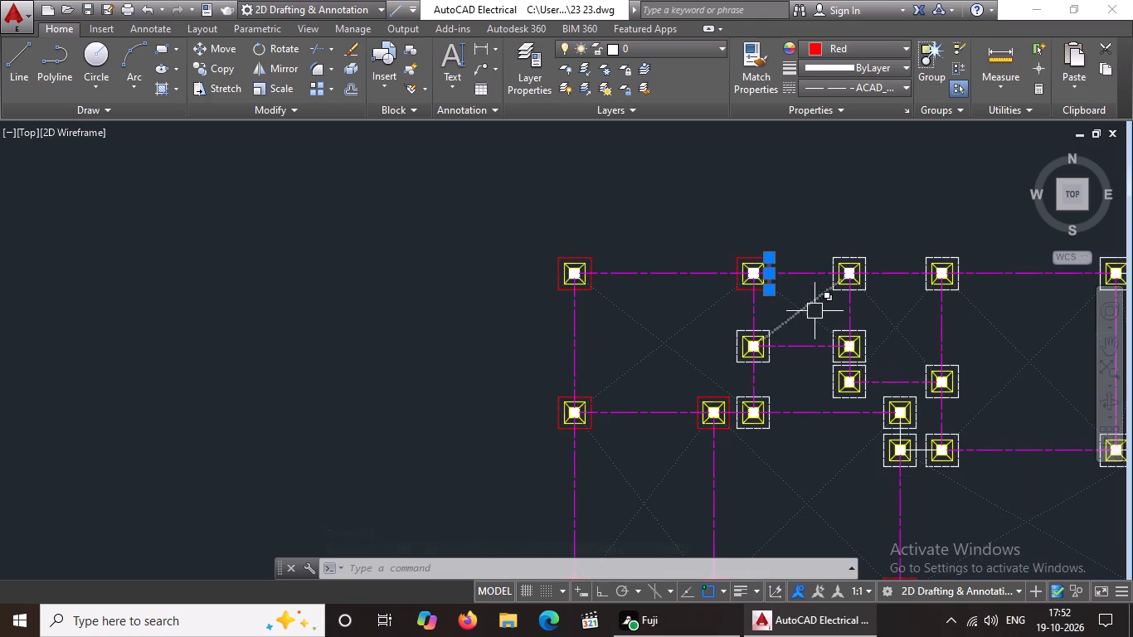
middle_drag(819, 309, 601, 227)
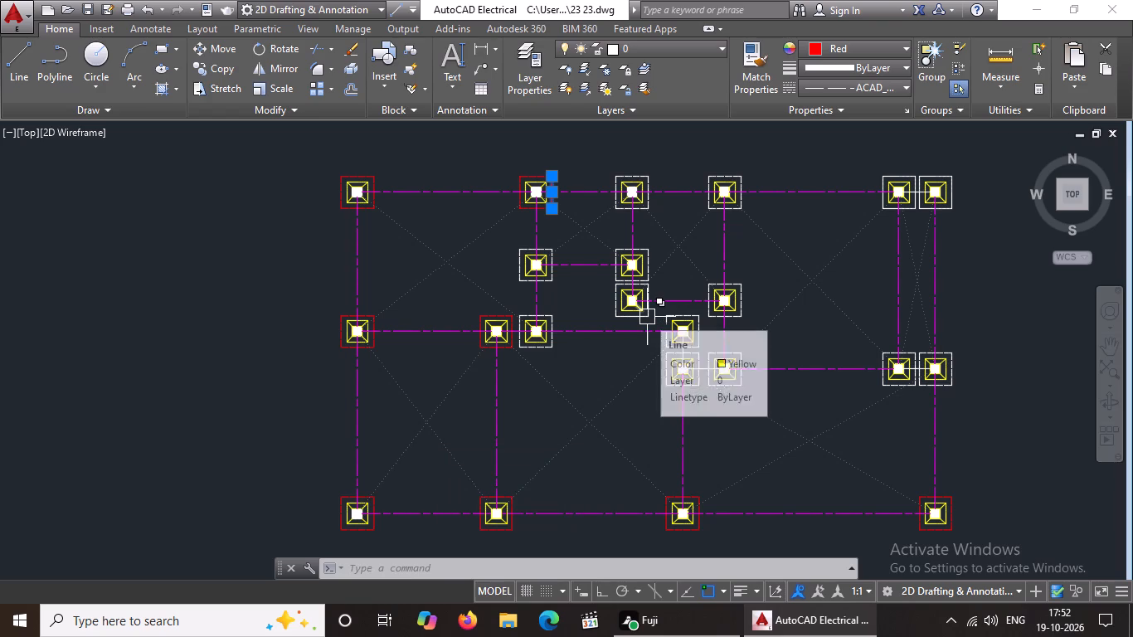
key(Escape)
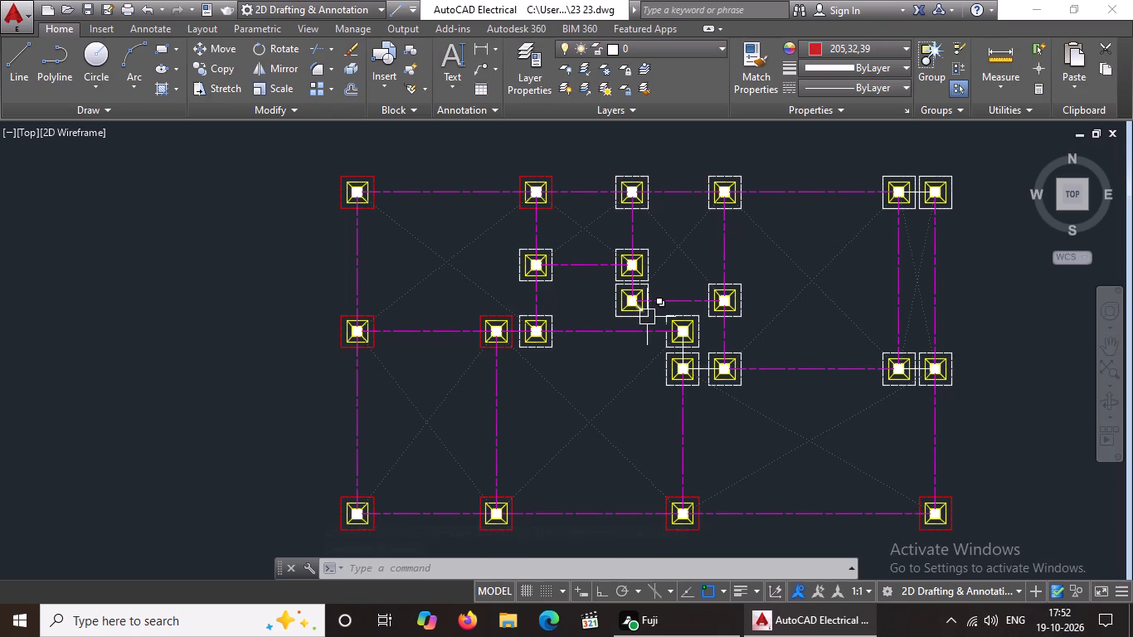
Colour all four sides of the dashed outer square Red at the third footing from the west in the northern row.
scroll(636, 155, up, 2)
click(635, 205)
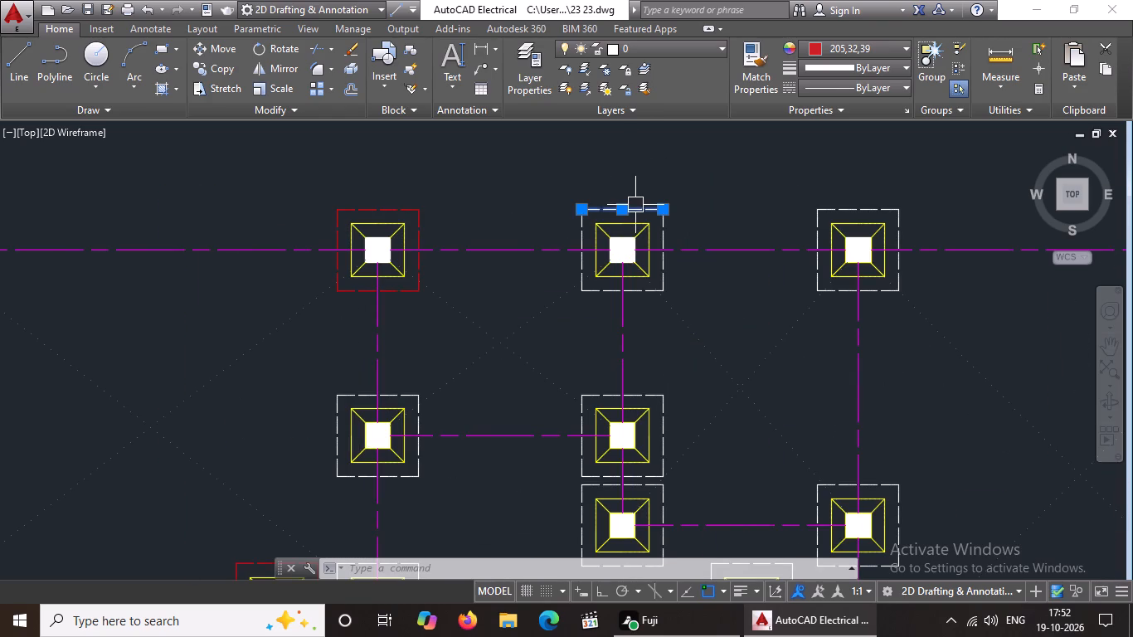
click(874, 47)
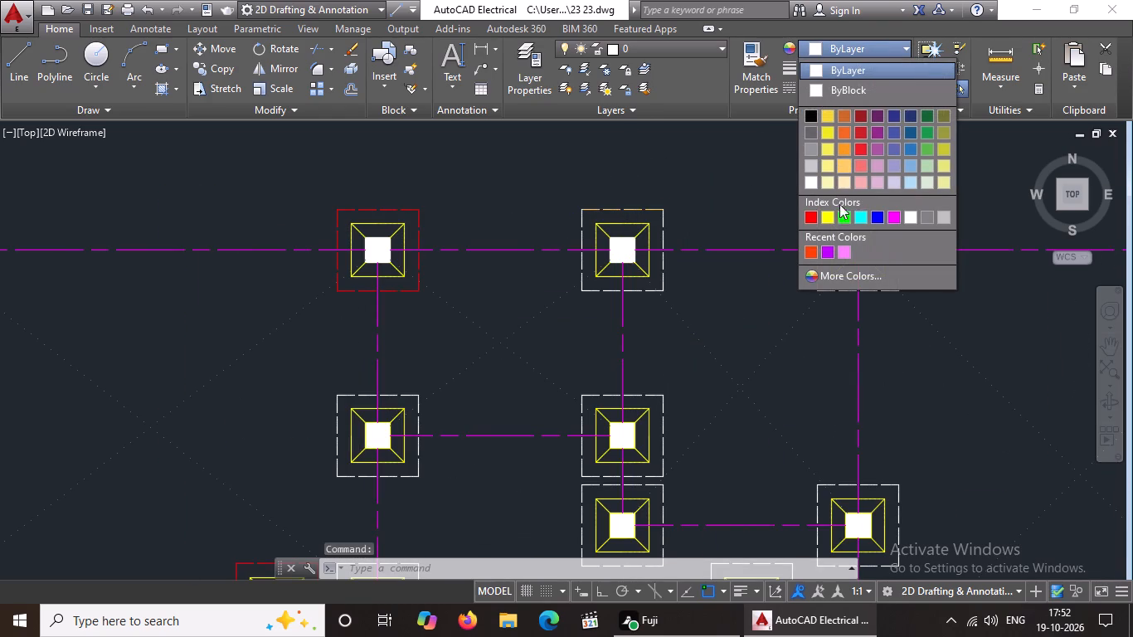
click(809, 215)
click(661, 237)
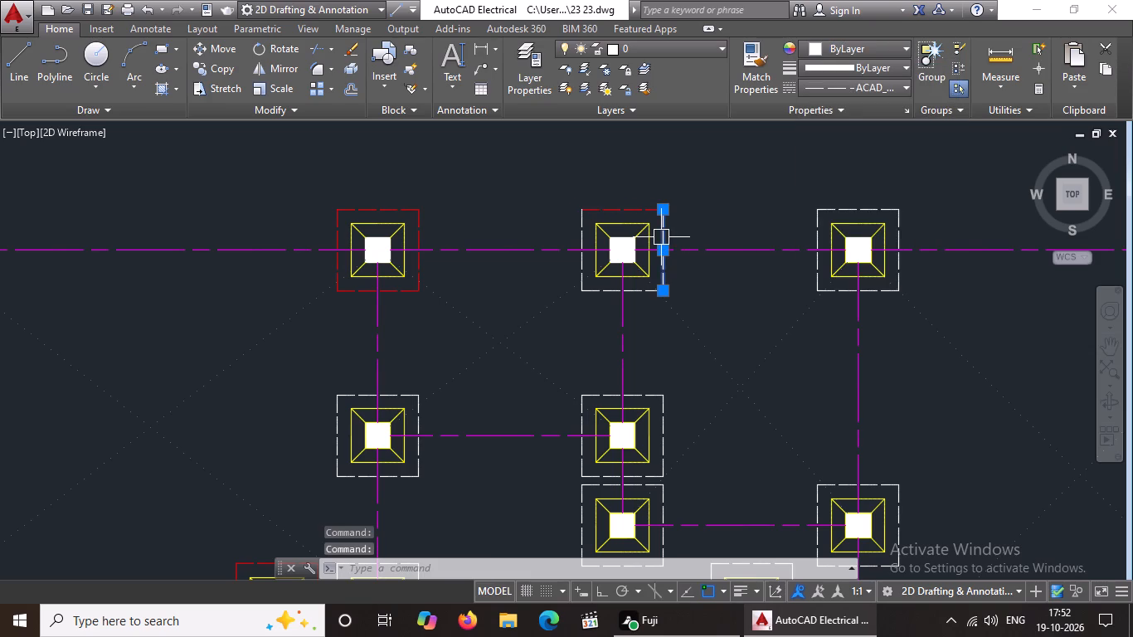
click(839, 47)
click(806, 209)
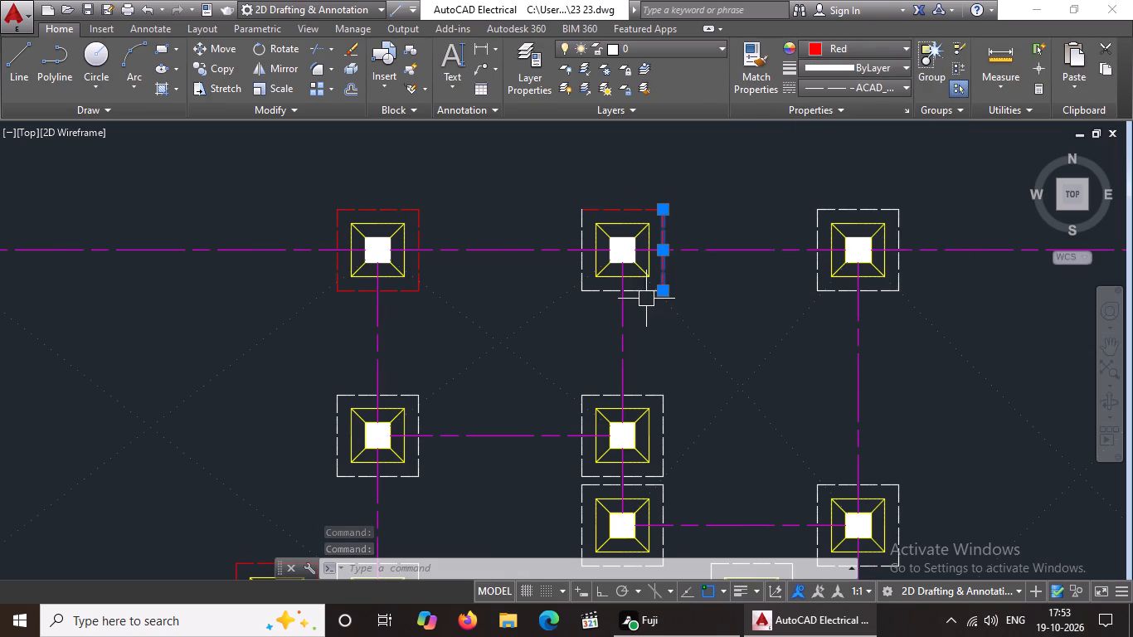
click(644, 296)
click(838, 40)
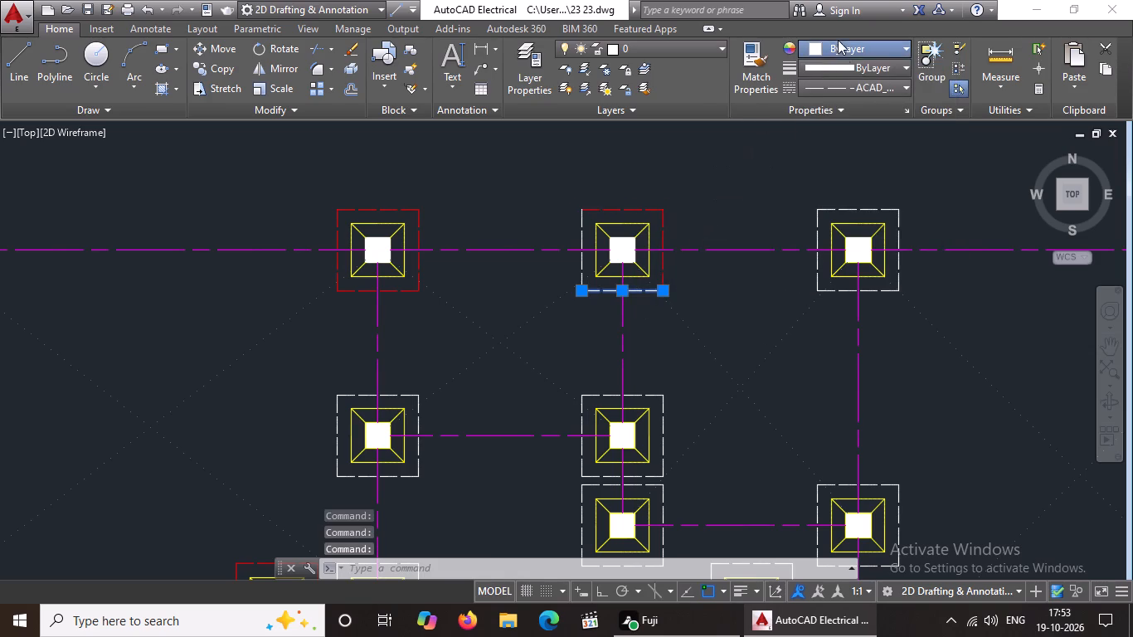
click(810, 215)
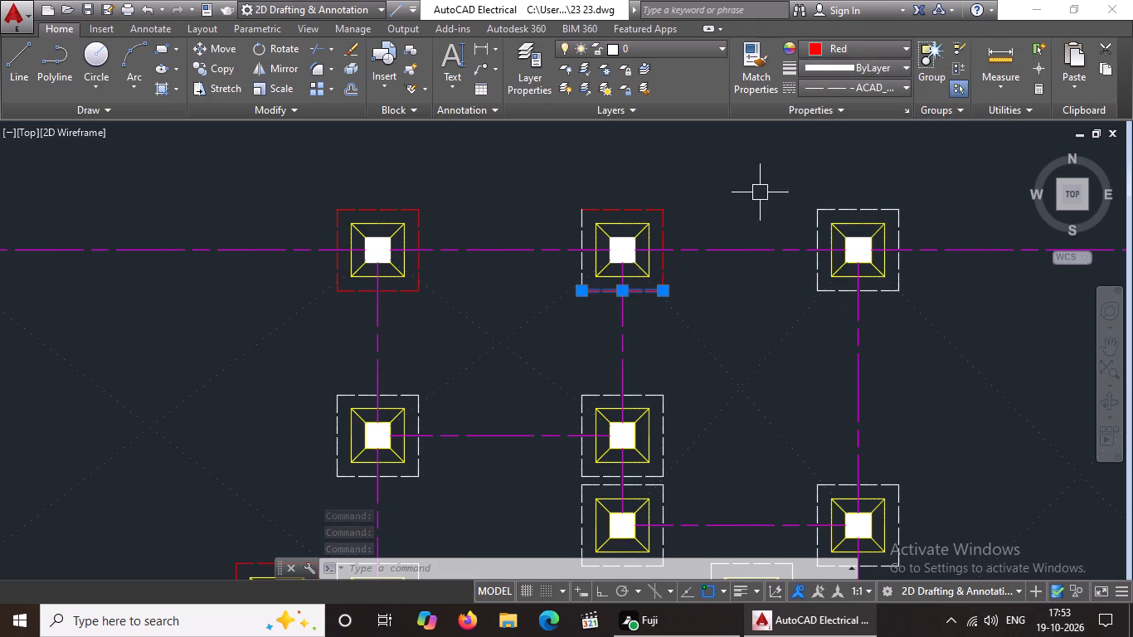
click(579, 221)
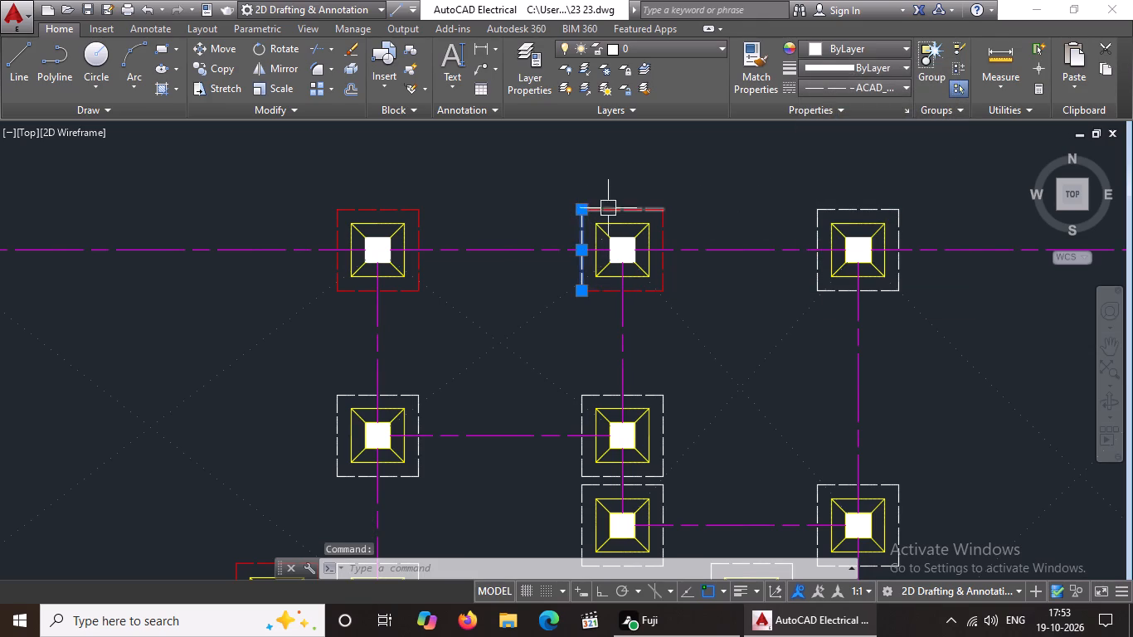
click(852, 44)
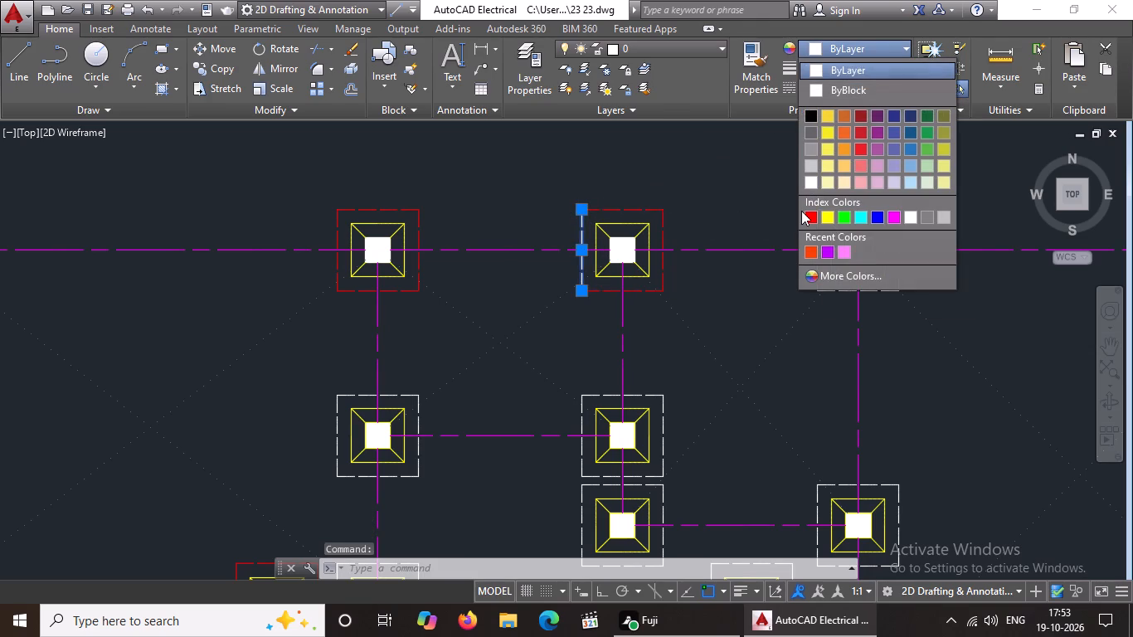
click(803, 212)
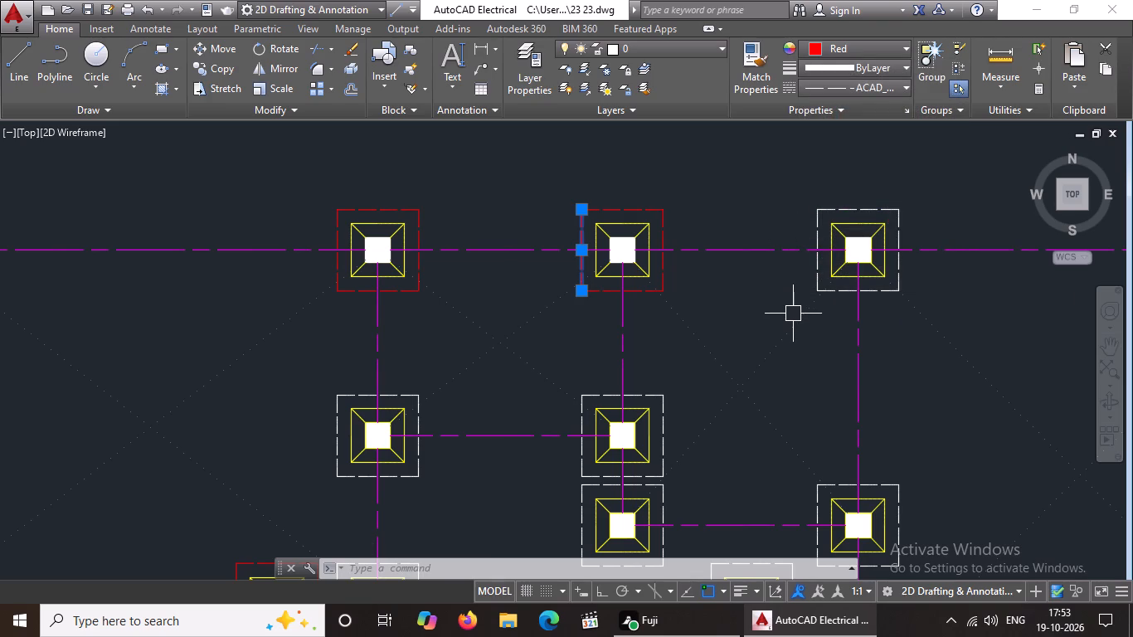
key(Escape)
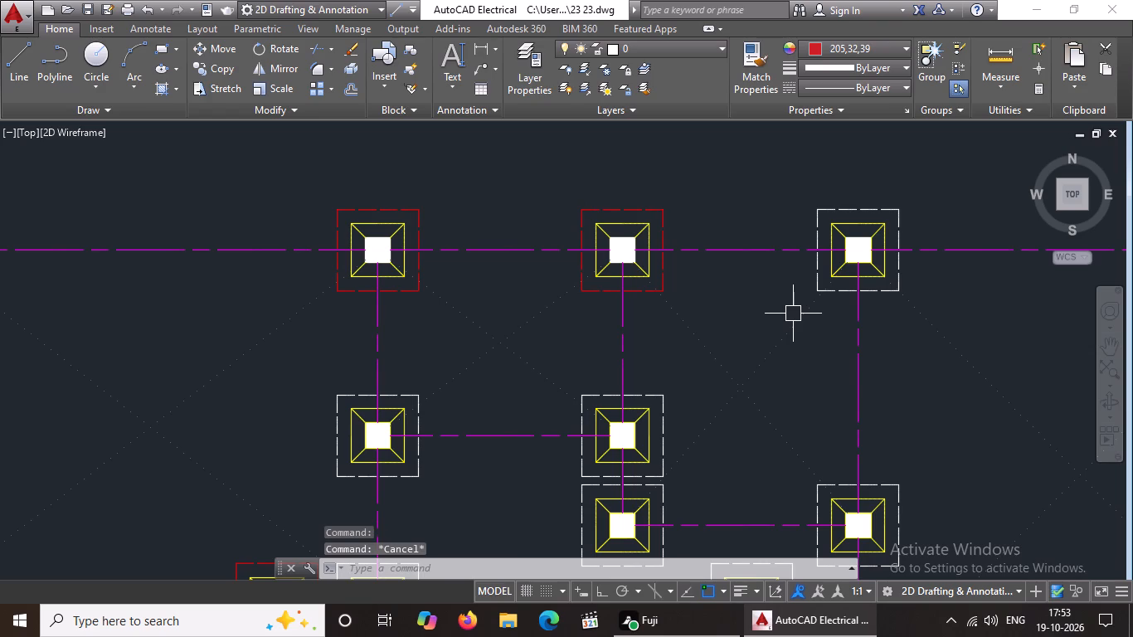
Colour all four sides of the dashed outer square Red at the fourth footing from the west in the northern row.
scroll(792, 314, down, 2)
scroll(843, 299, up, 2)
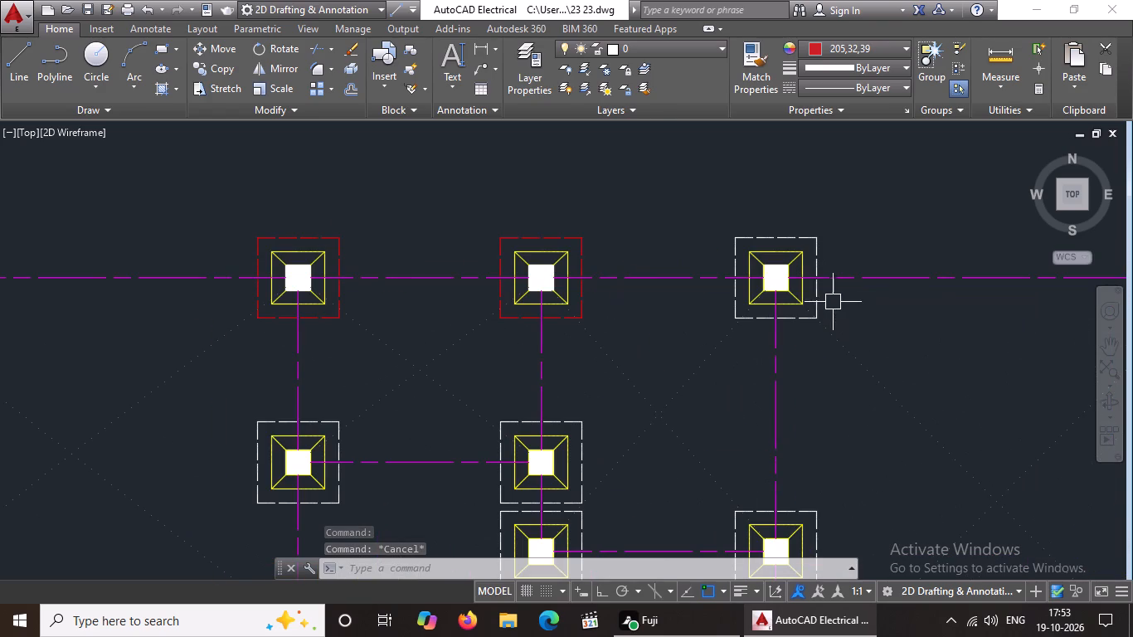
click(796, 318)
click(888, 42)
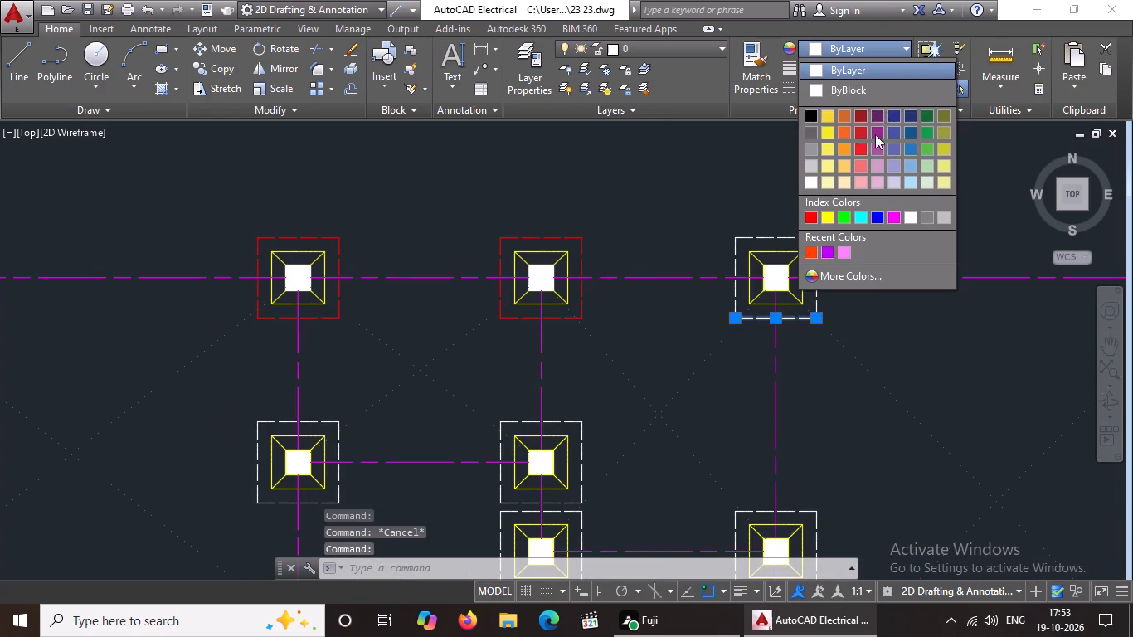
click(804, 216)
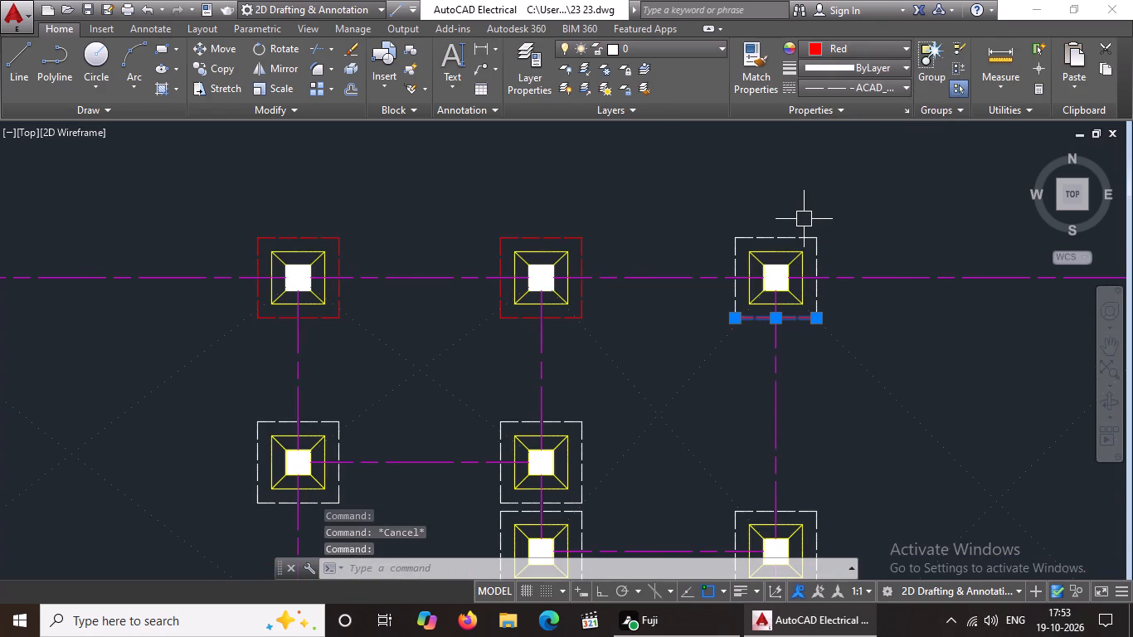
click(807, 236)
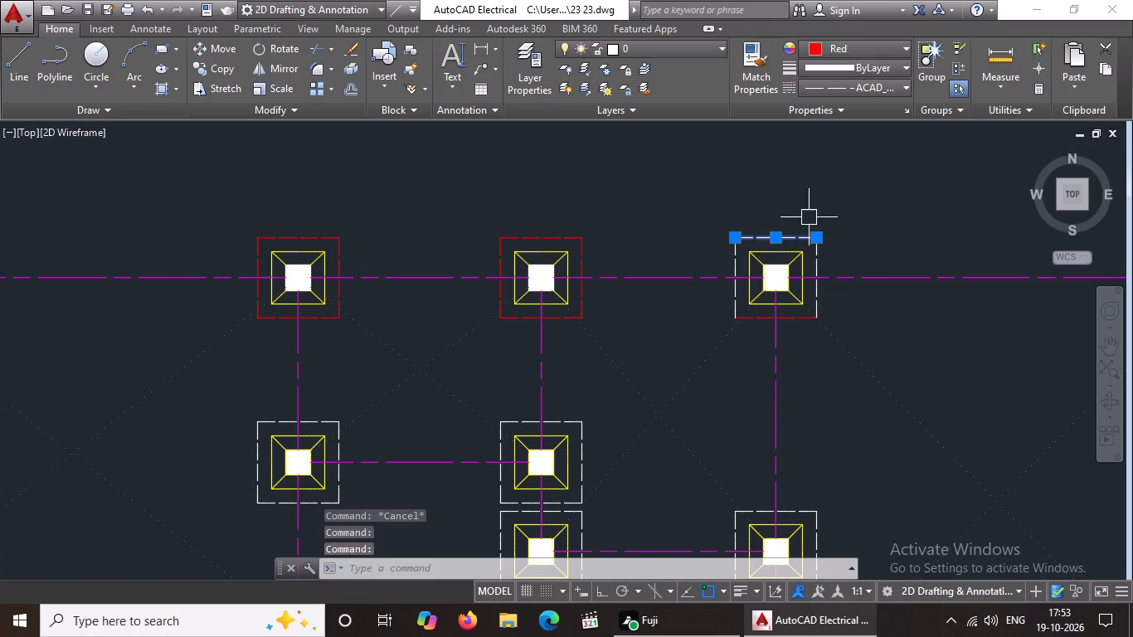
click(880, 51)
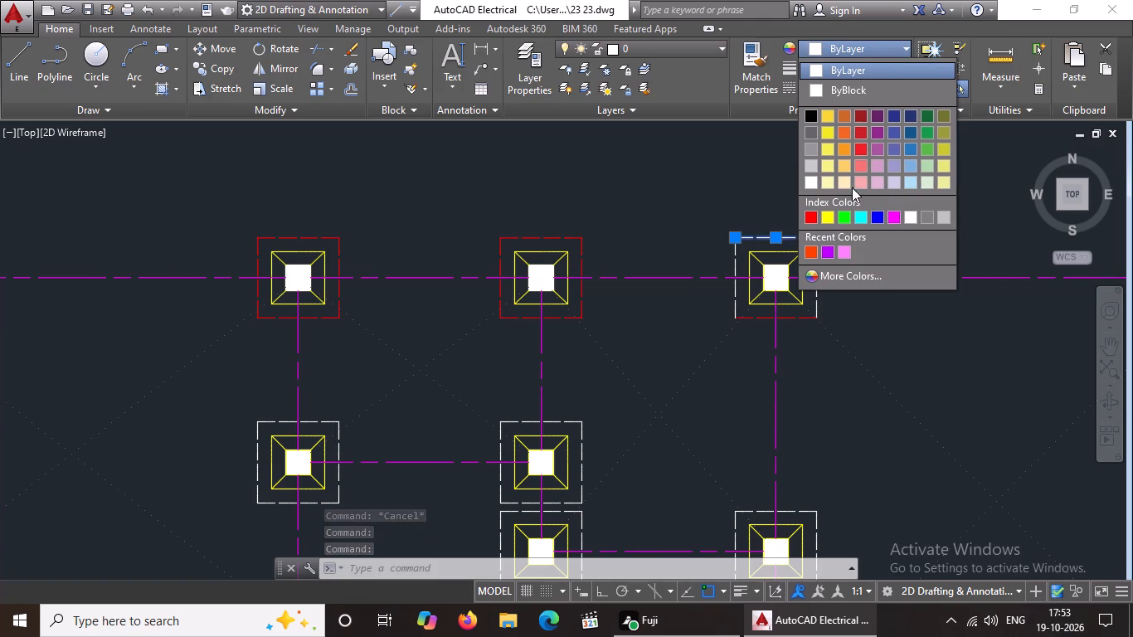
click(810, 219)
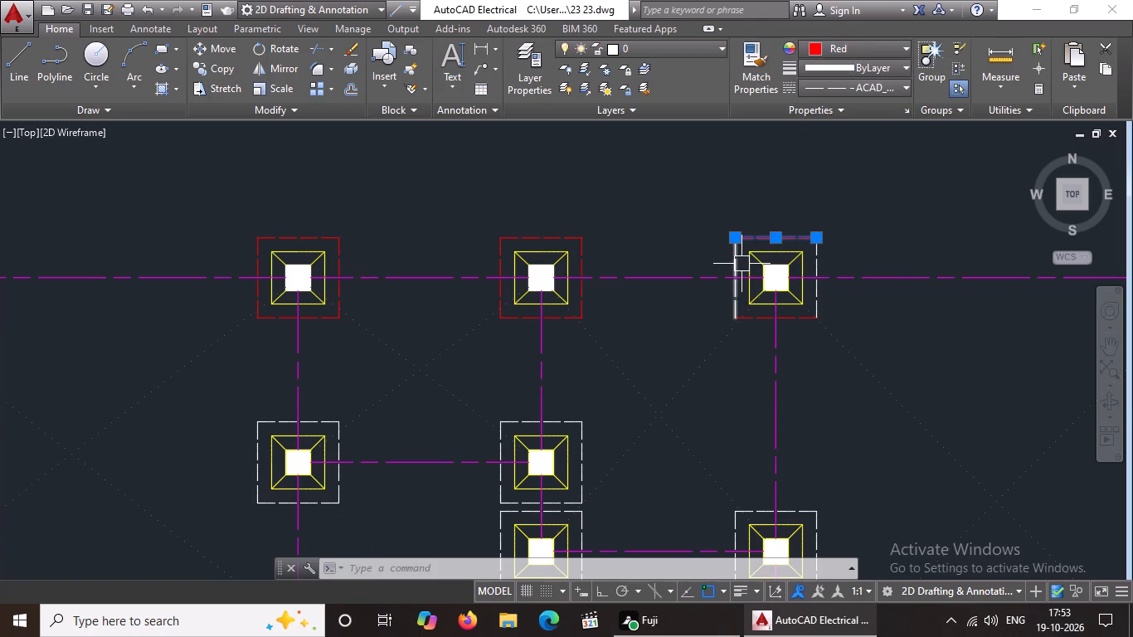
click(741, 264)
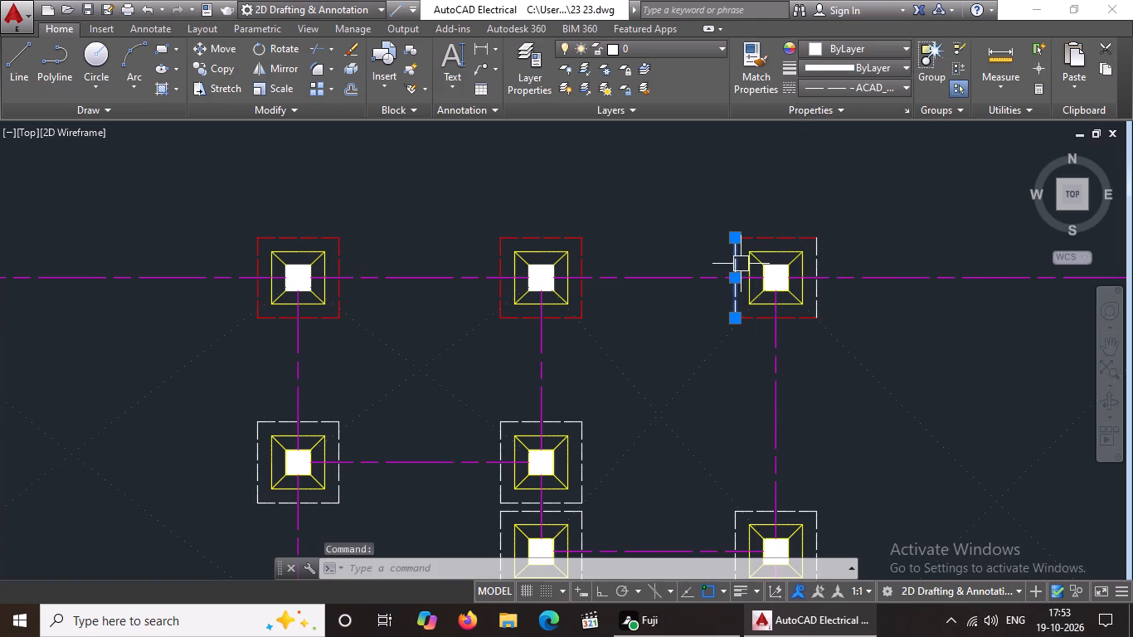
click(870, 43)
click(816, 220)
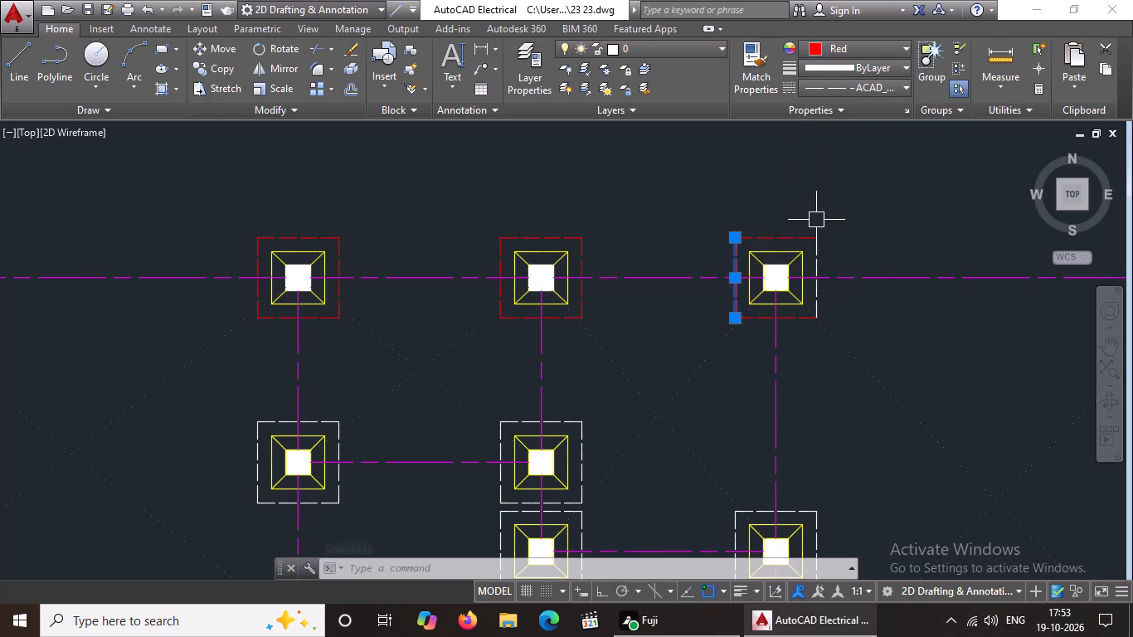
click(819, 261)
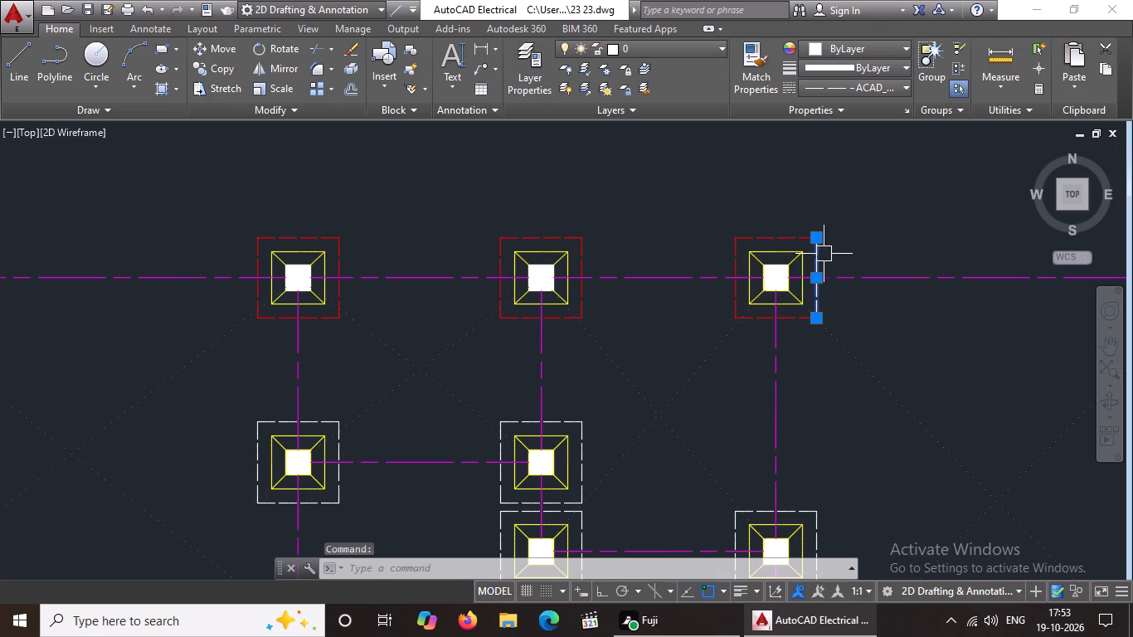
click(877, 50)
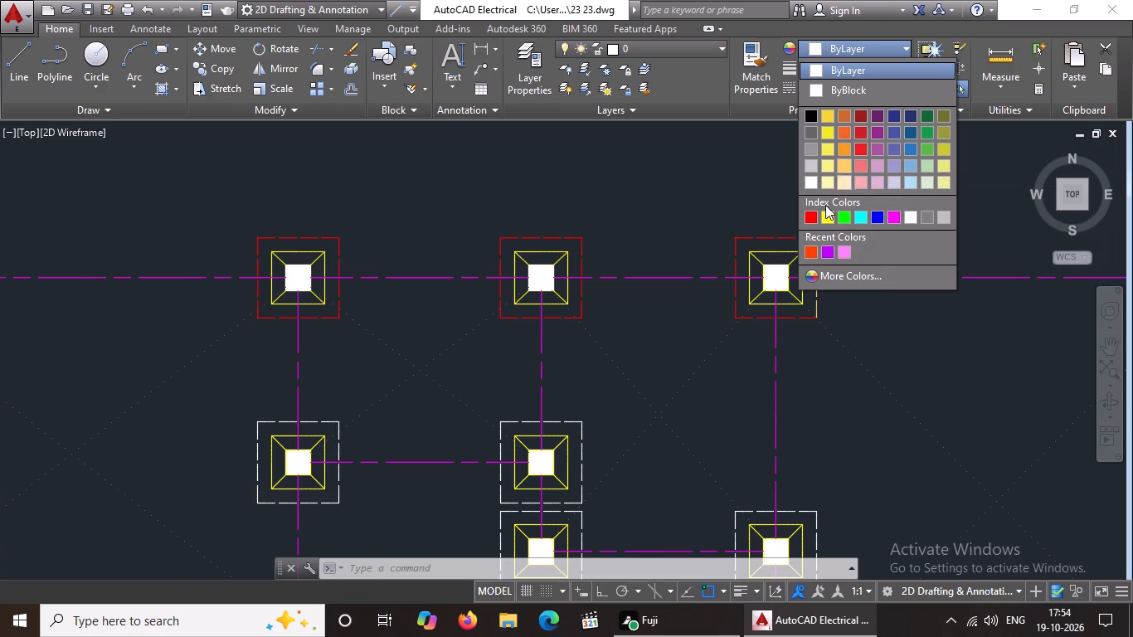
click(816, 214)
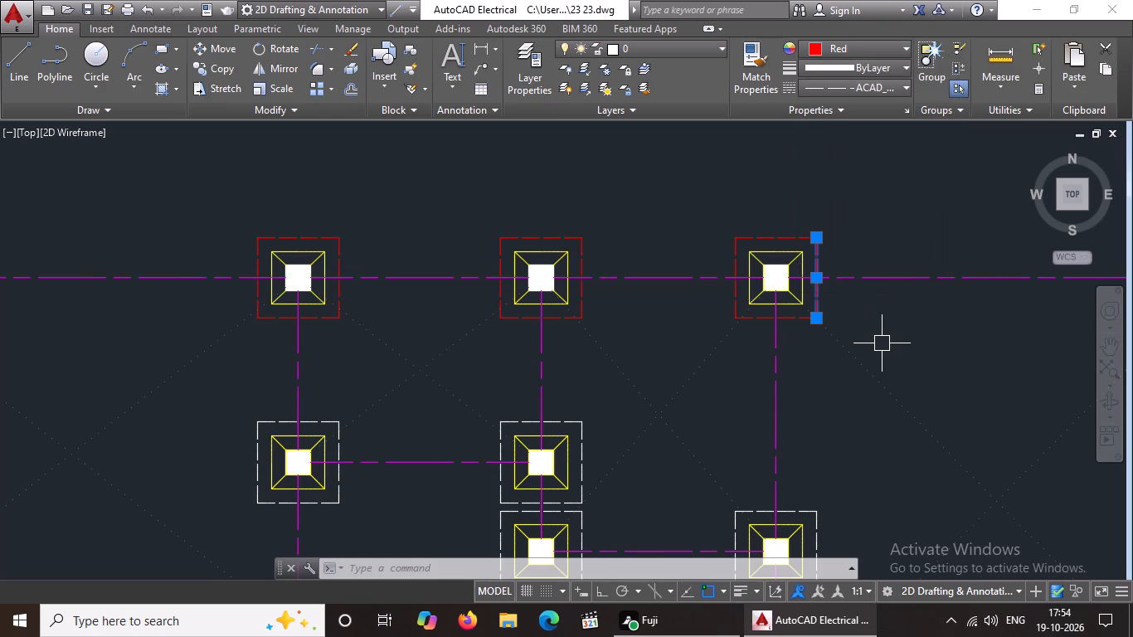
key(Escape)
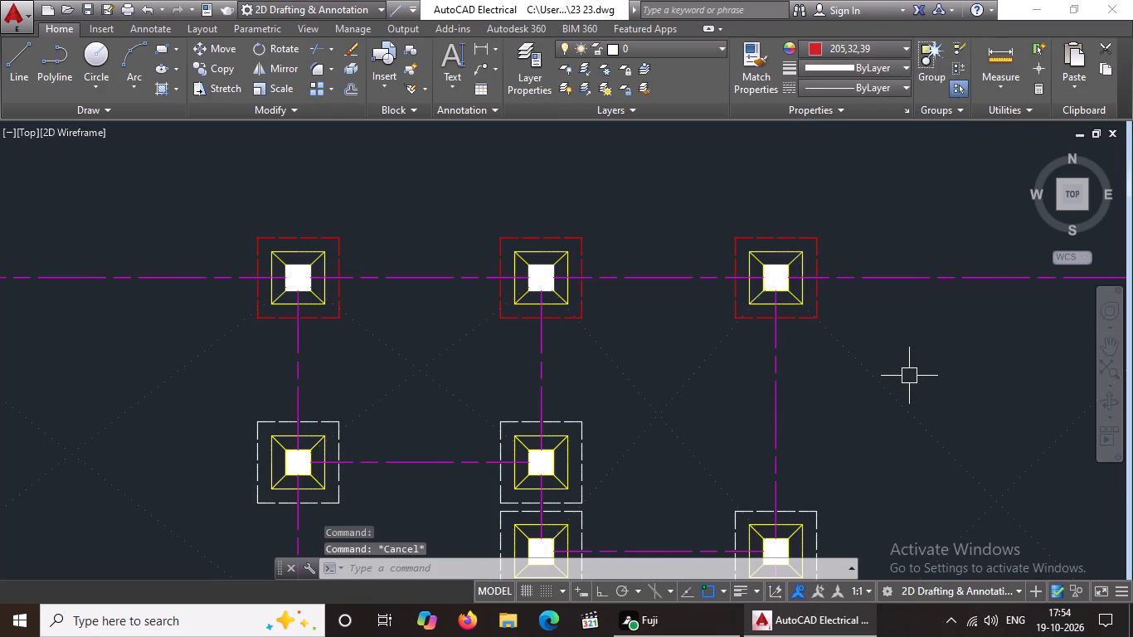
Give the outer square's north side linetype ACAD_ISO02W100 with linetype scale 0.5 at the fifth footing from the west in the northern row.
scroll(909, 376, down, 2)
middle_drag(819, 358, 649, 364)
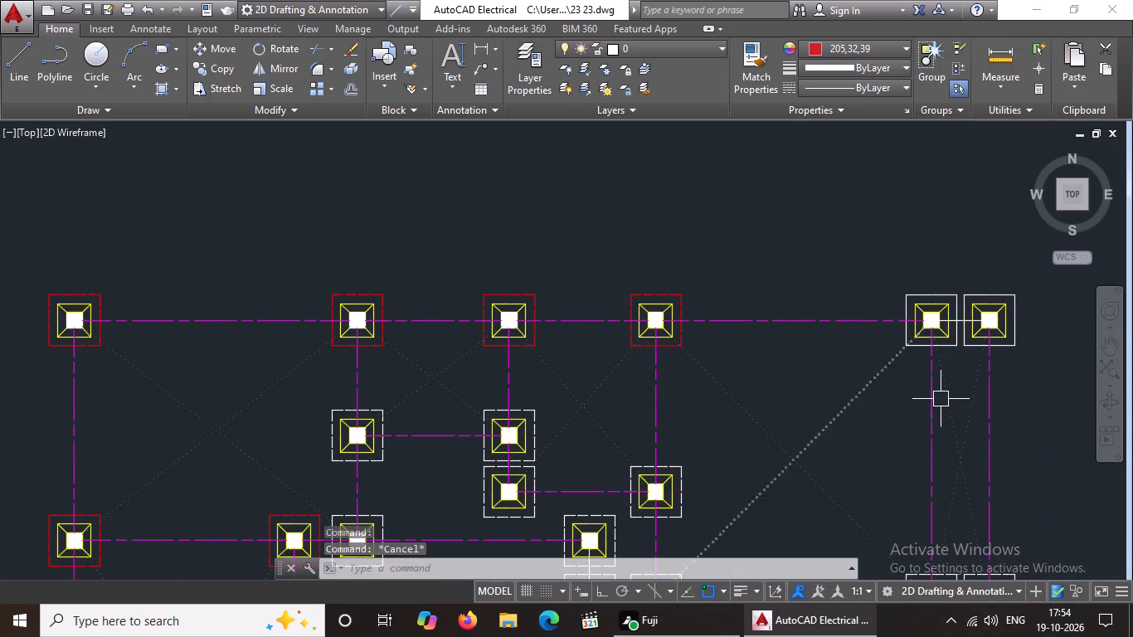
scroll(974, 371, up, 3)
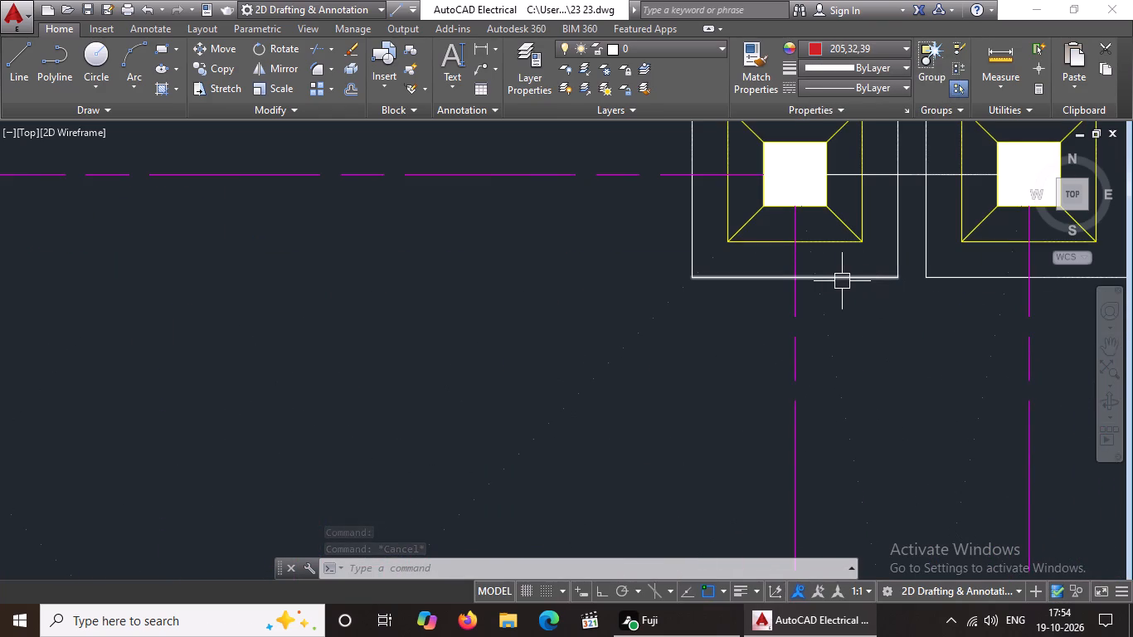
scroll(840, 281, down, 3)
scroll(819, 229, up, 3)
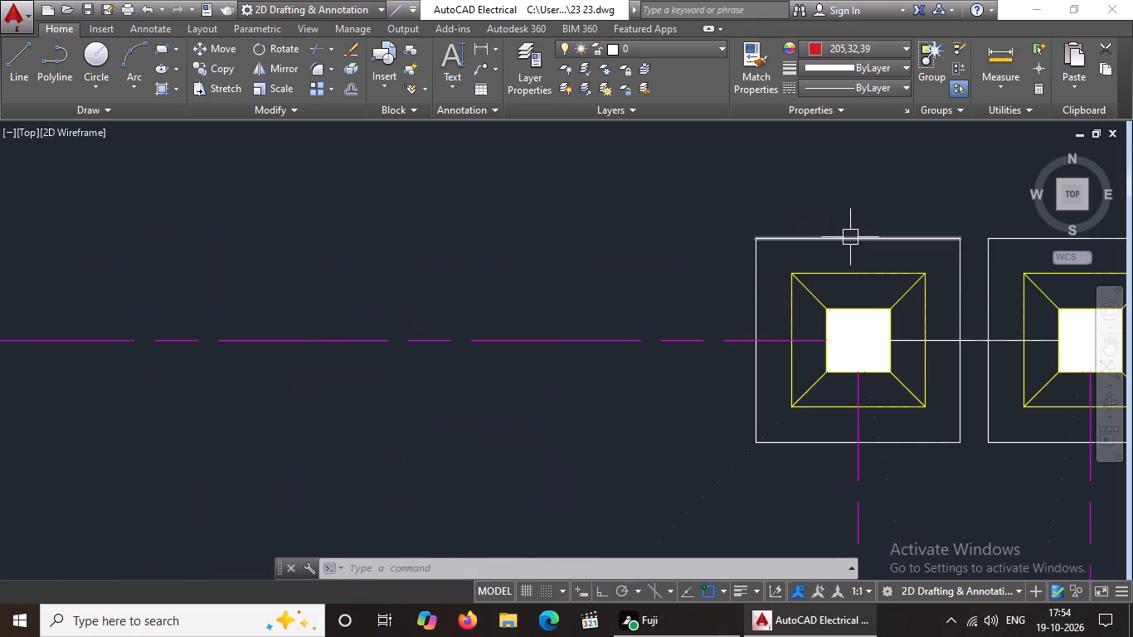
click(850, 237)
click(902, 87)
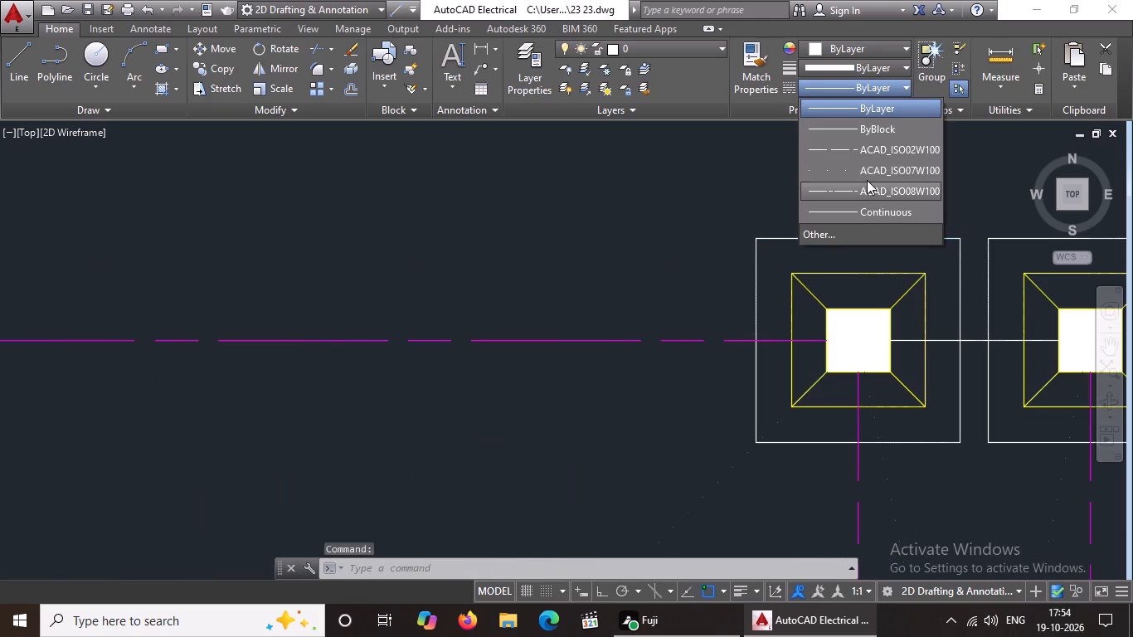
click(853, 144)
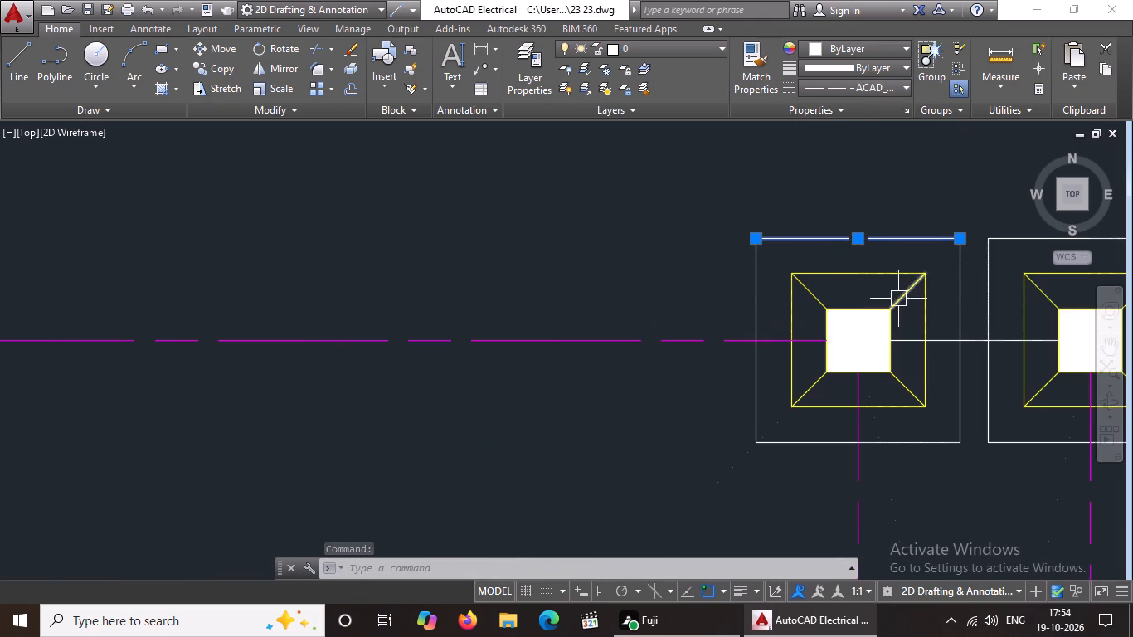
right_click(818, 207)
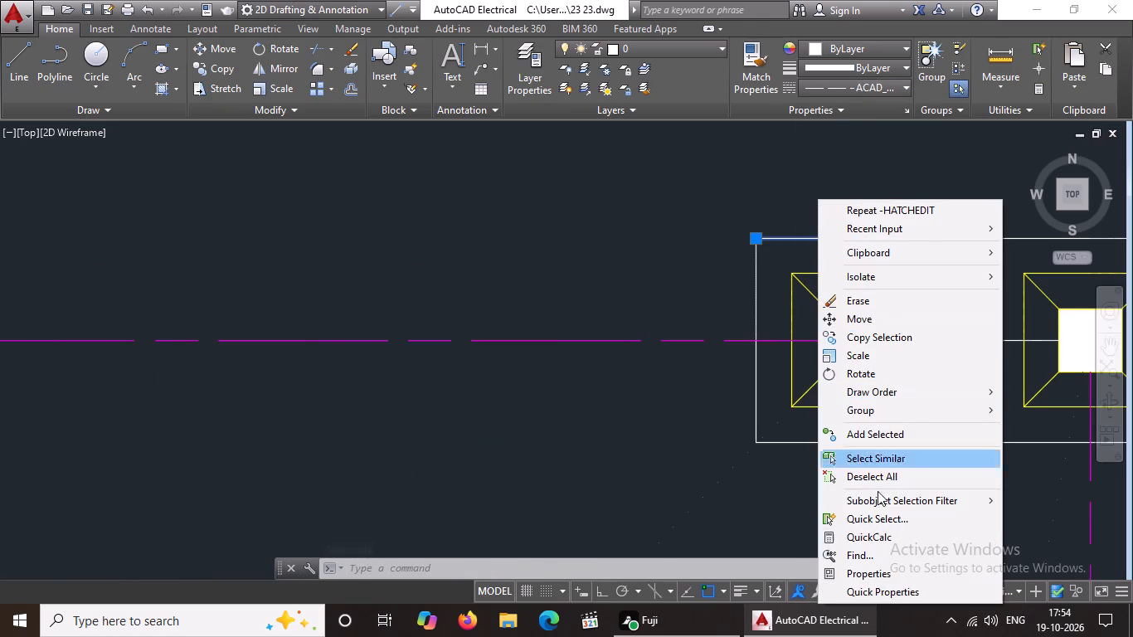
click(859, 575)
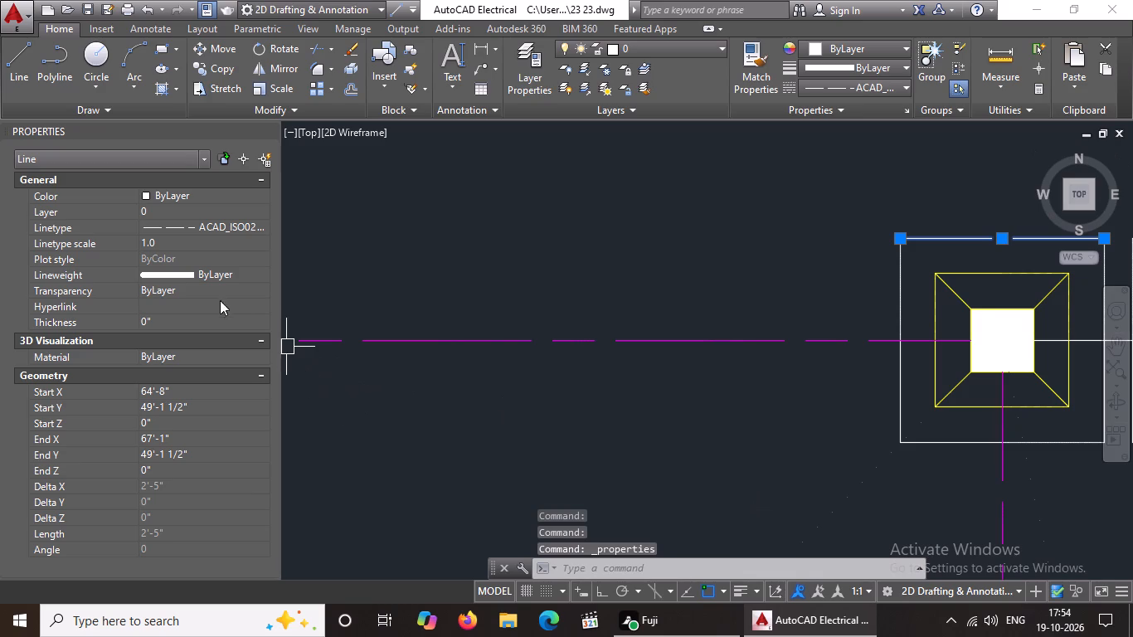
click(192, 248)
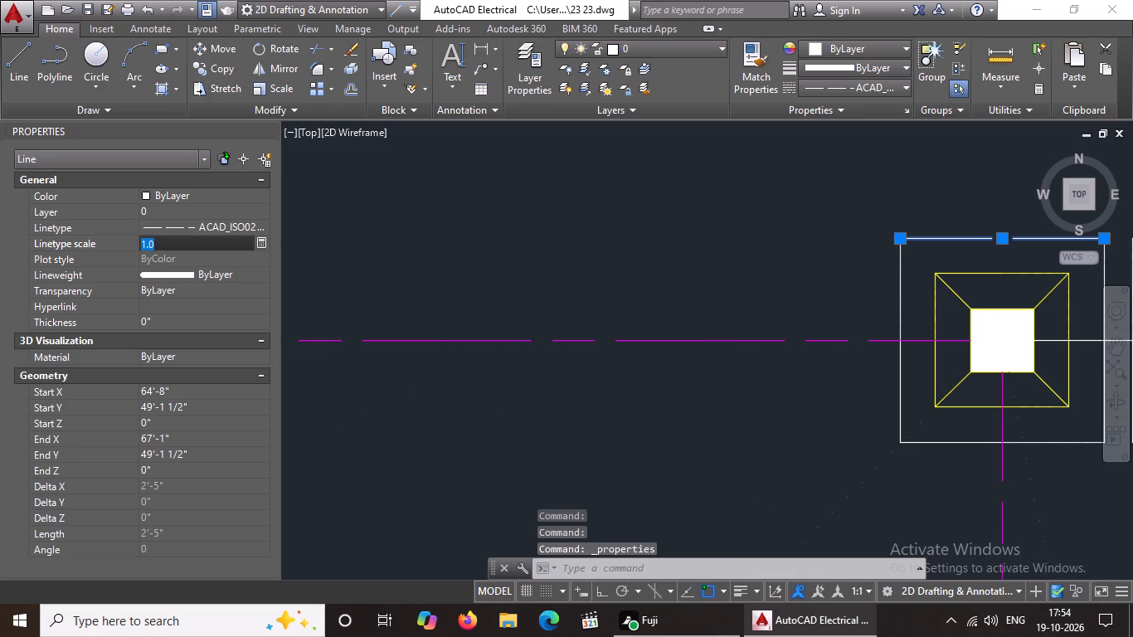
key(BackSpace)
key(BackSpace)
key(BackSpace)
key(BackSpace)
key(BackSpace)
key(BackSpace)
key(BackSpace)
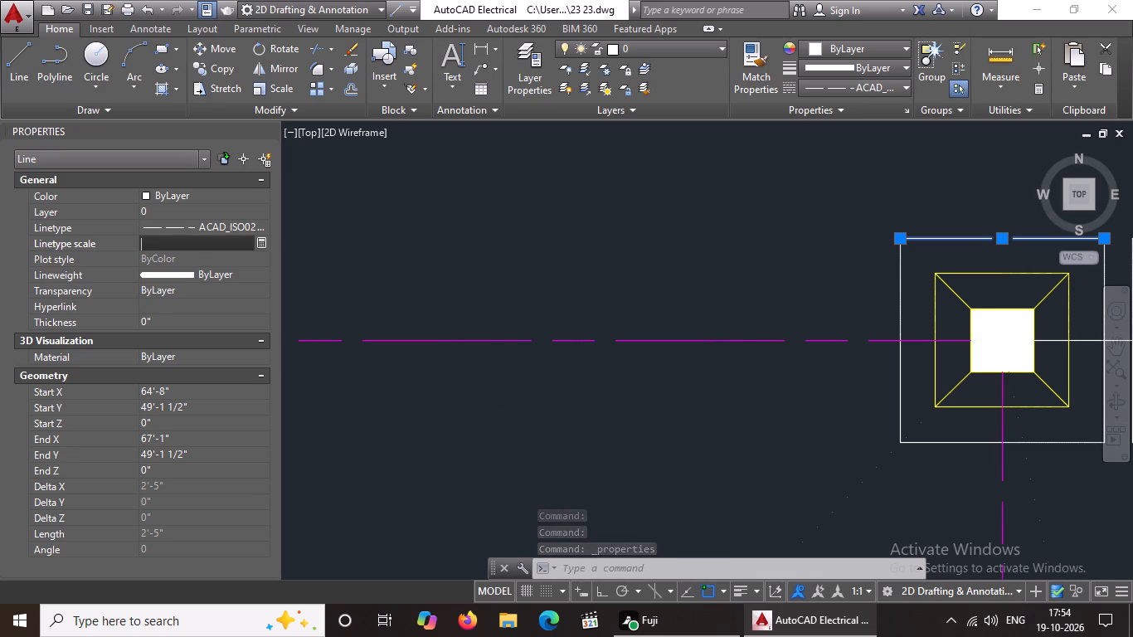
key(0)
text(.5)
key(Return)
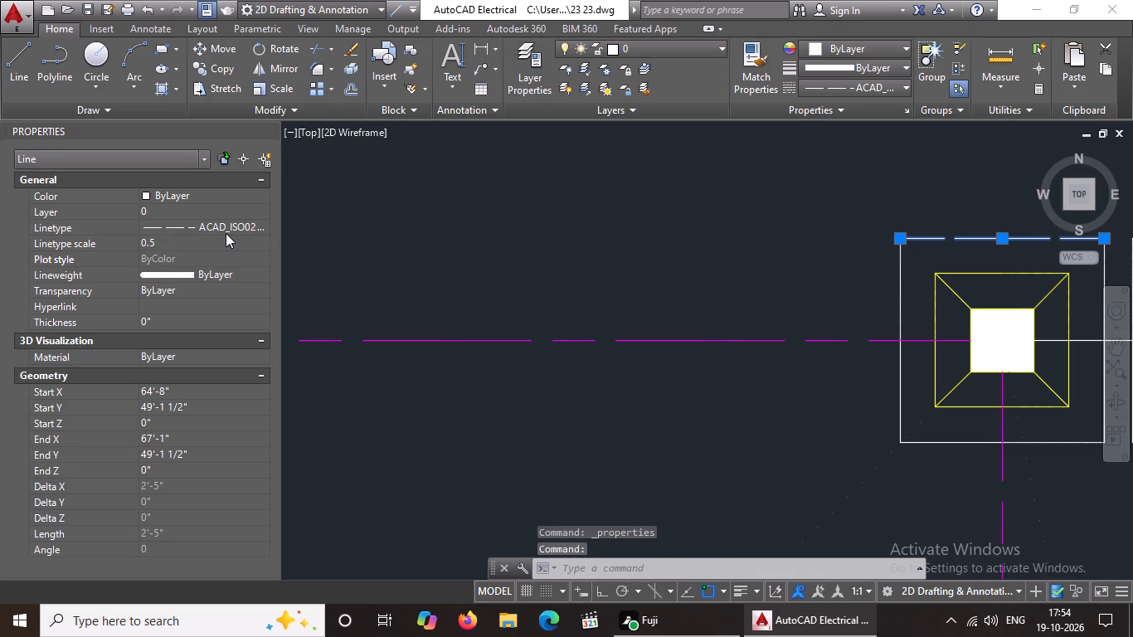
Give the west side of the same footing's outer square linetype ACAD_ISO02W100 with linetype scale 0.5.
click(904, 399)
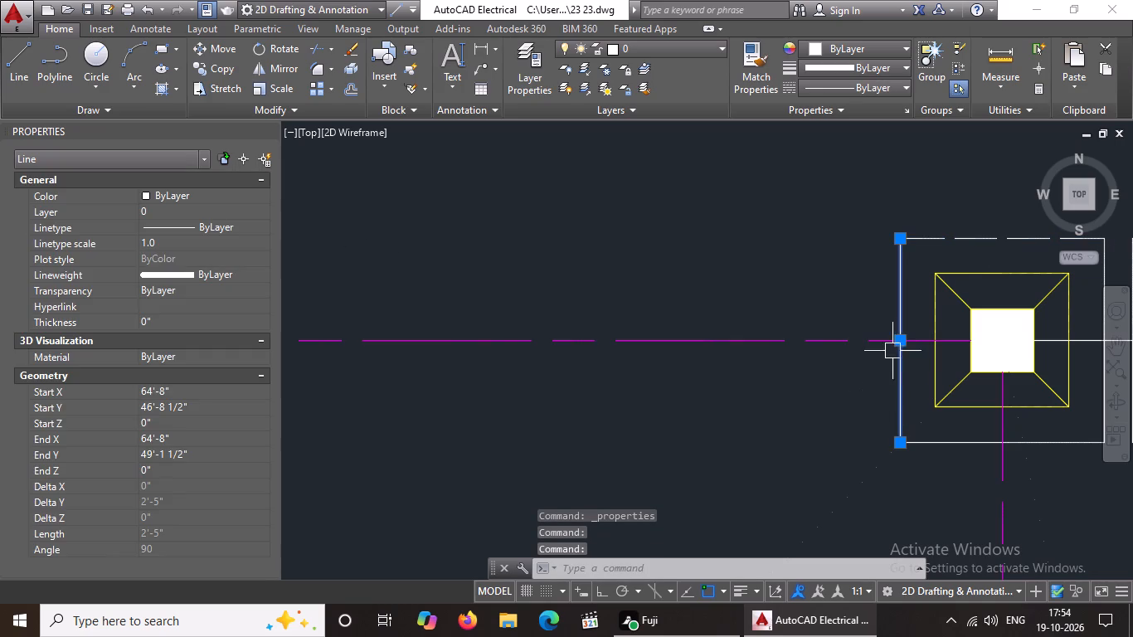
click(897, 85)
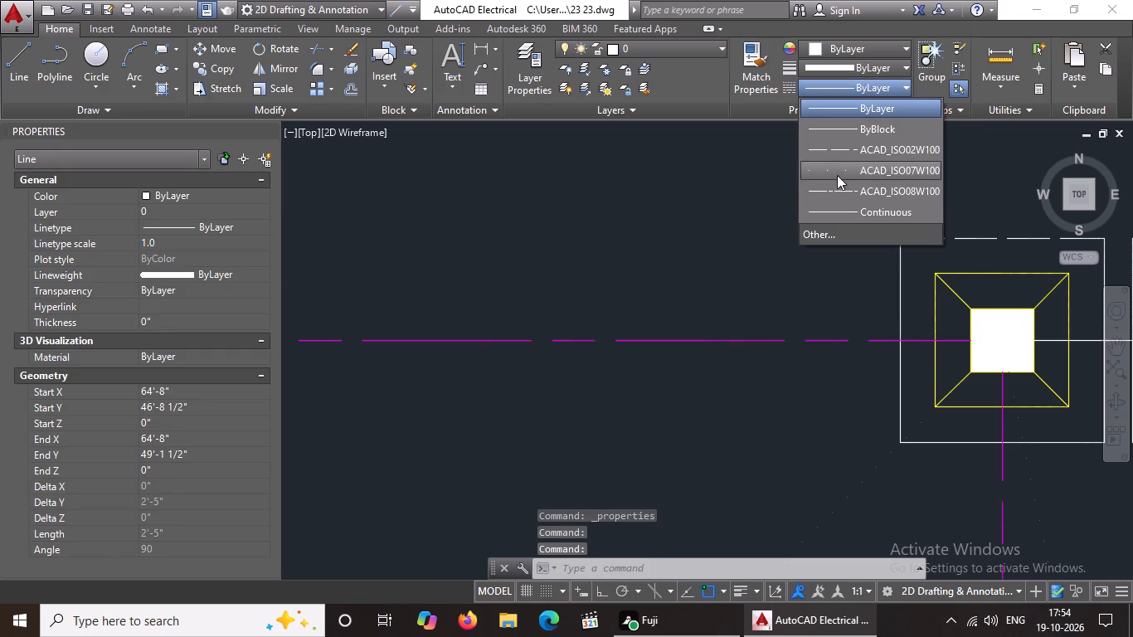
click(853, 142)
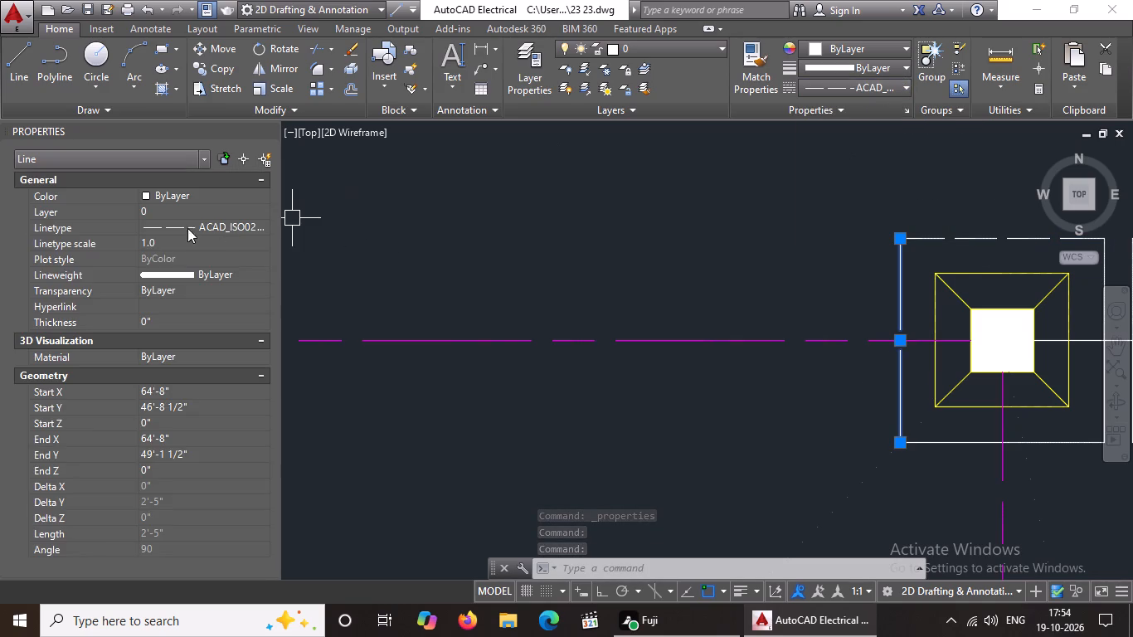
click(175, 241)
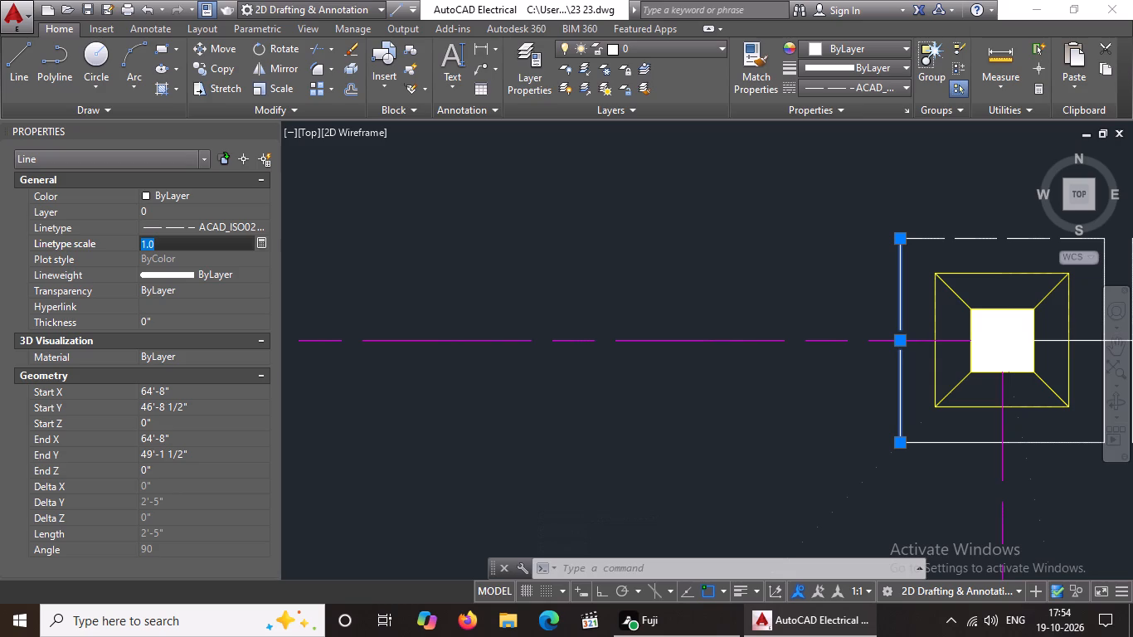
key(BackSpace)
key(BackSpace)
key(BackSpace)
key(0)
text(.5)
key(Return)
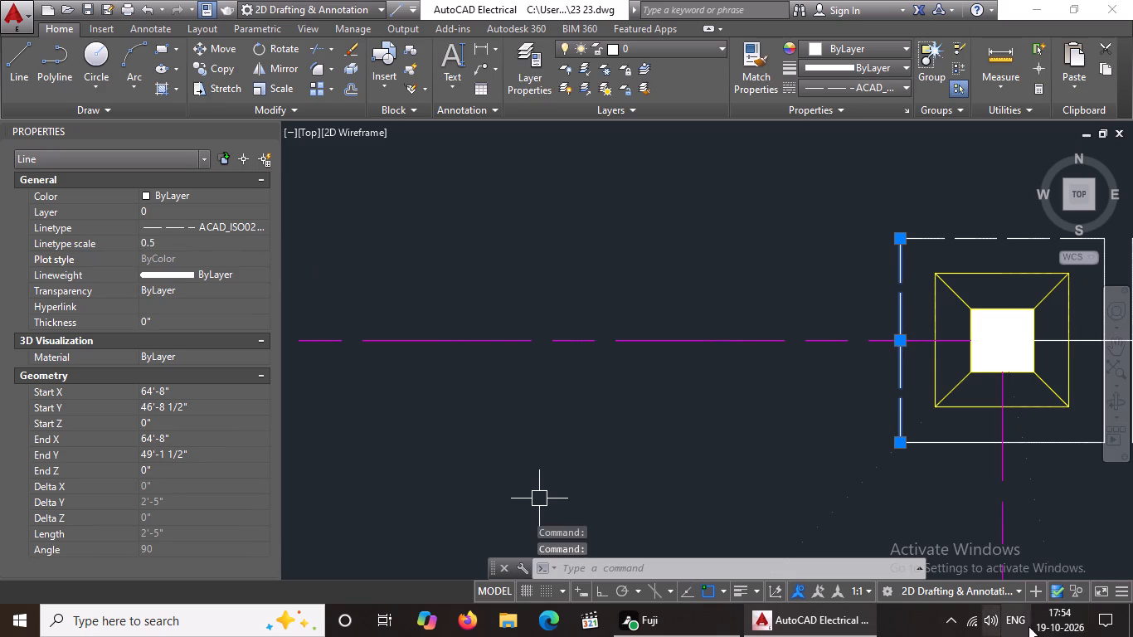
Give the south side of the same footing's outer square linetype ACAD_ISO02W100 with linetype scale 0.5.
scroll(1087, 596, down, 1)
middle_drag(1082, 474, 764, 401)
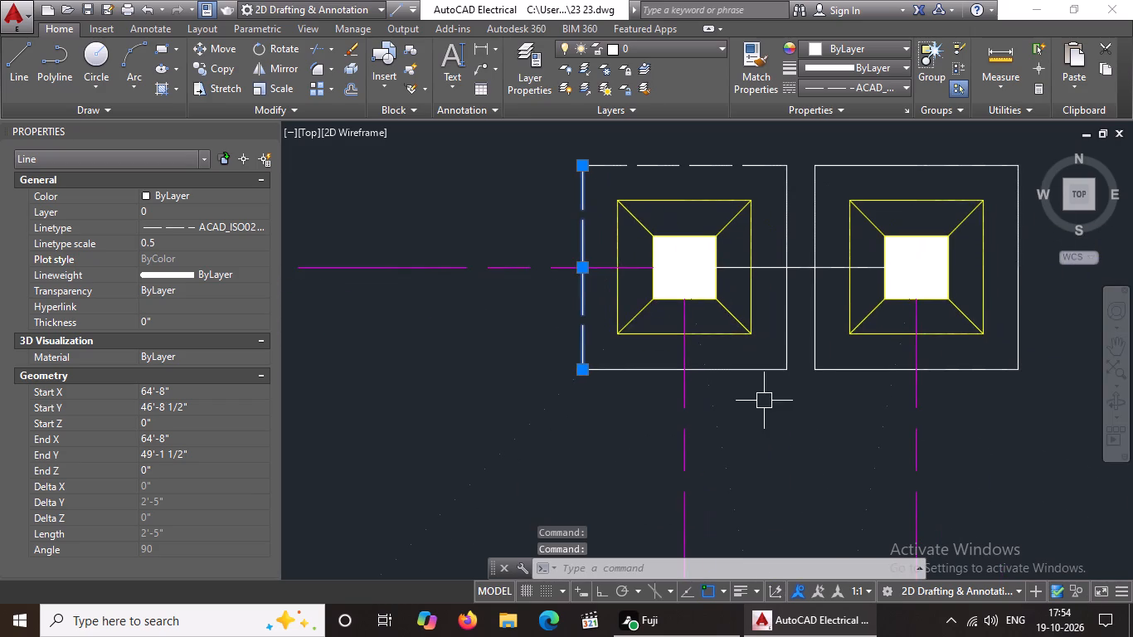
click(736, 372)
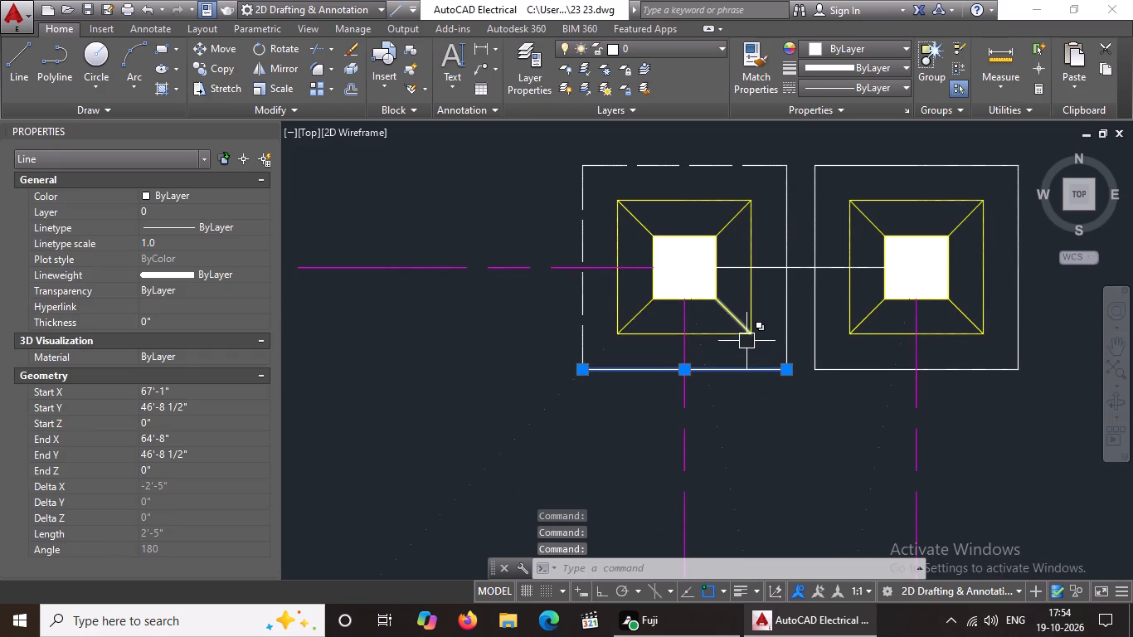
click(871, 84)
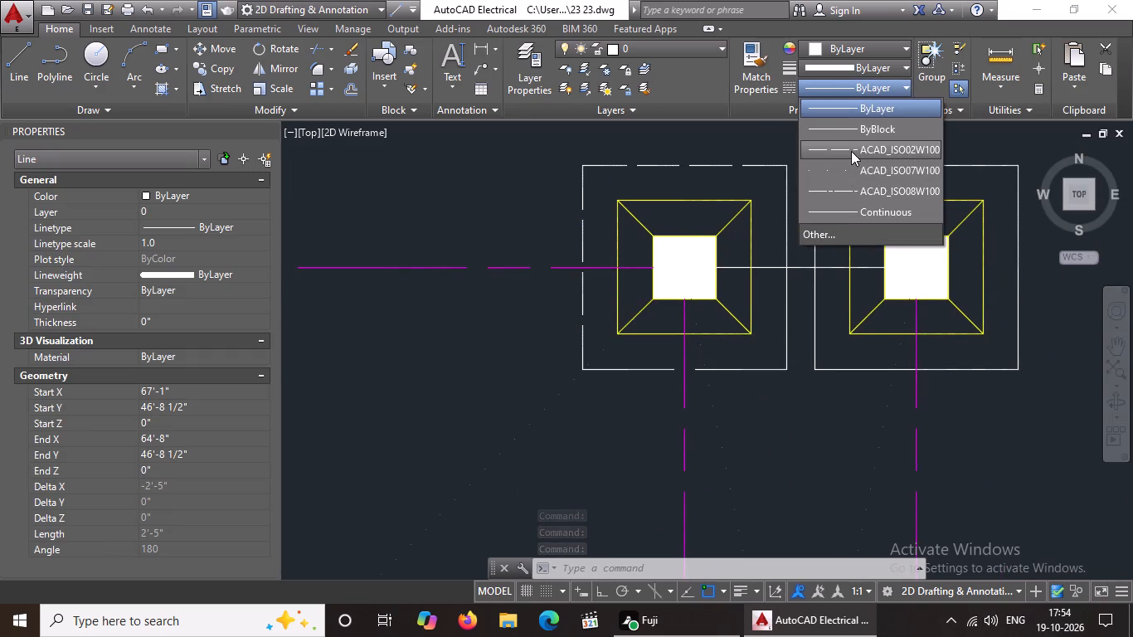
click(851, 151)
click(168, 243)
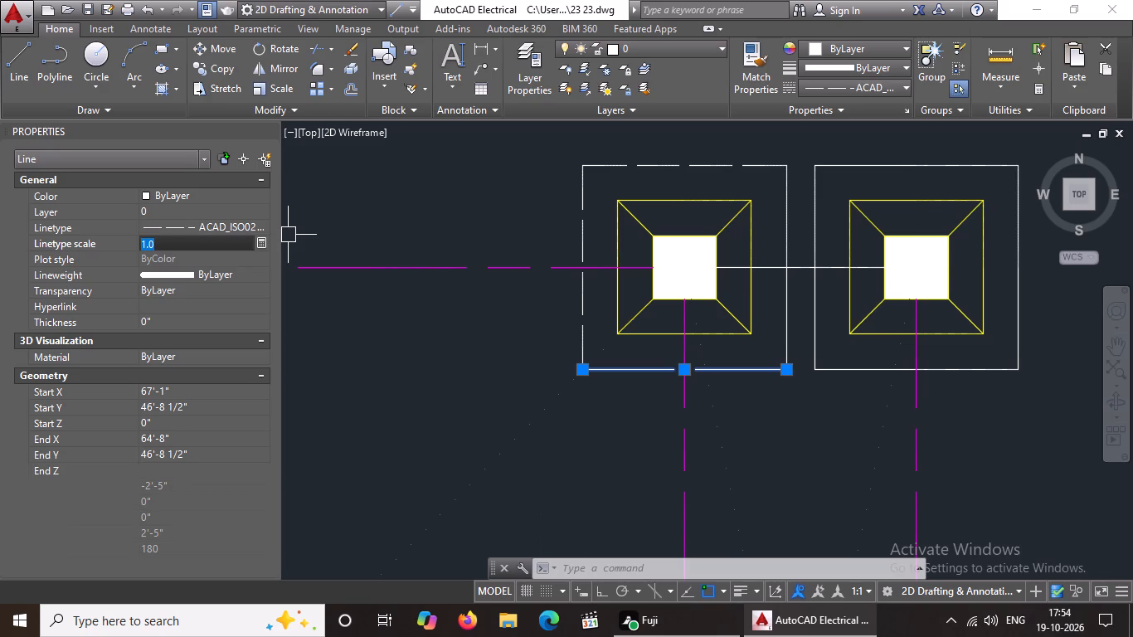
key(BackSpace)
key(BackSpace)
key(BackSpace)
key(BackSpace)
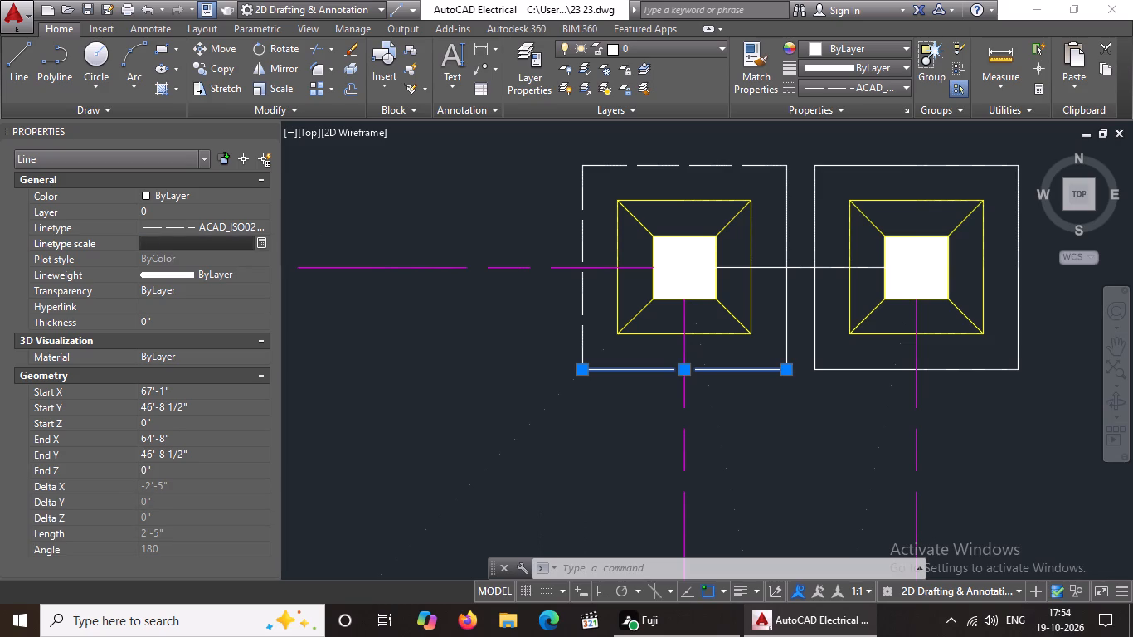
text(0.5)
key(Return)
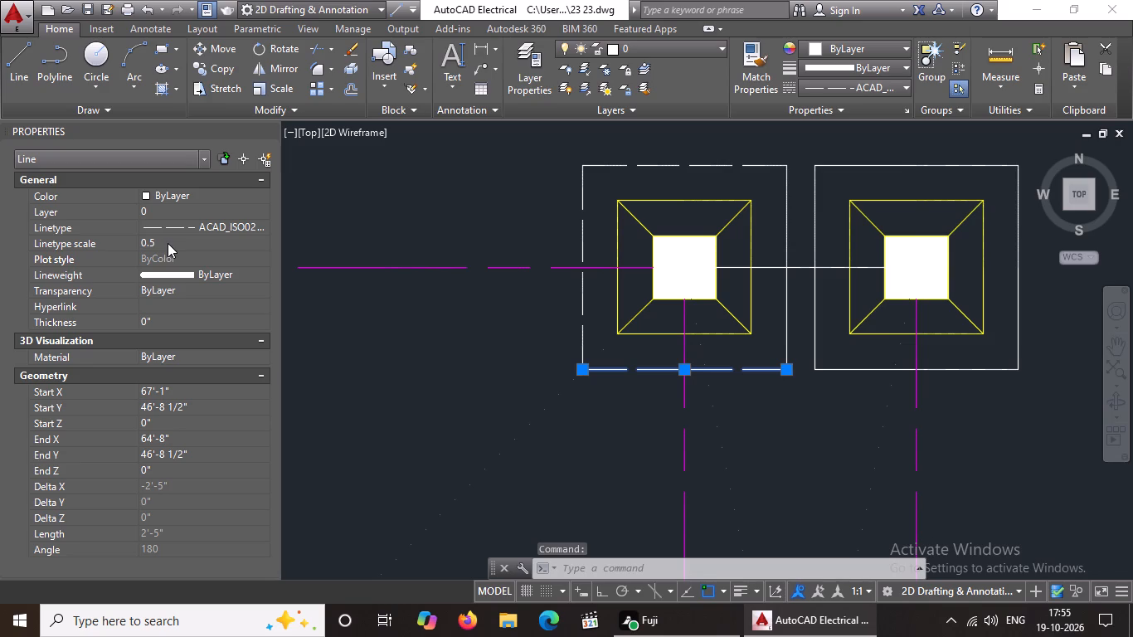
Give the outer square's east side linetype ACAD_ISO02W100 with linetype scale 0.5 at the fifth footing from the west in the northern row.
click(782, 205)
click(868, 88)
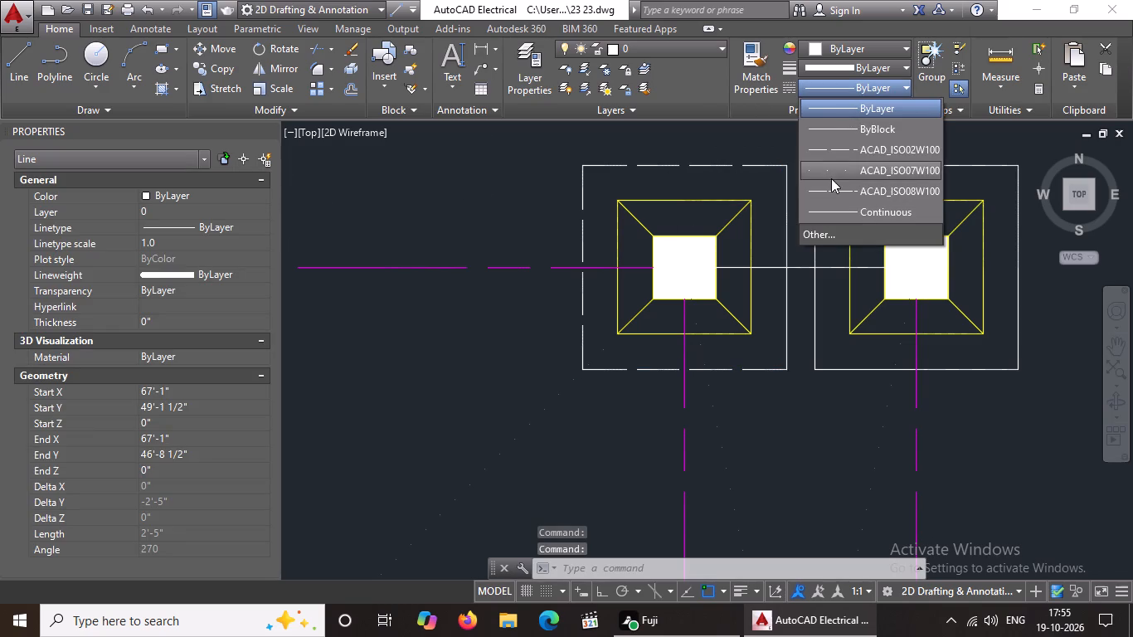
click(843, 148)
click(192, 240)
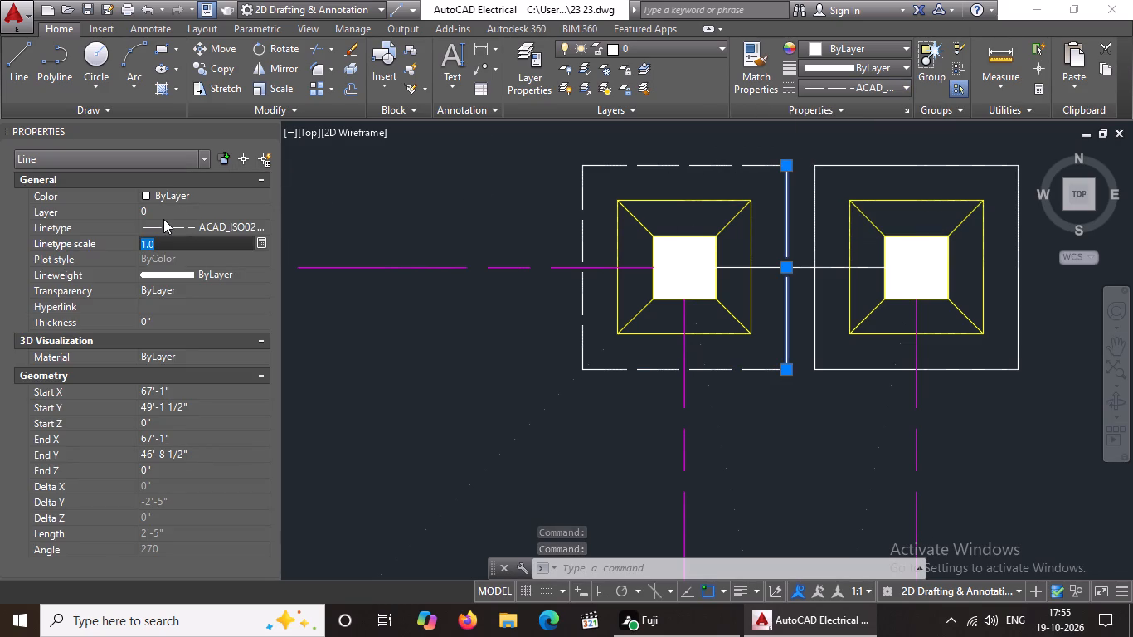
key(BackSpace)
key(BackSpace)
key(BackSpace)
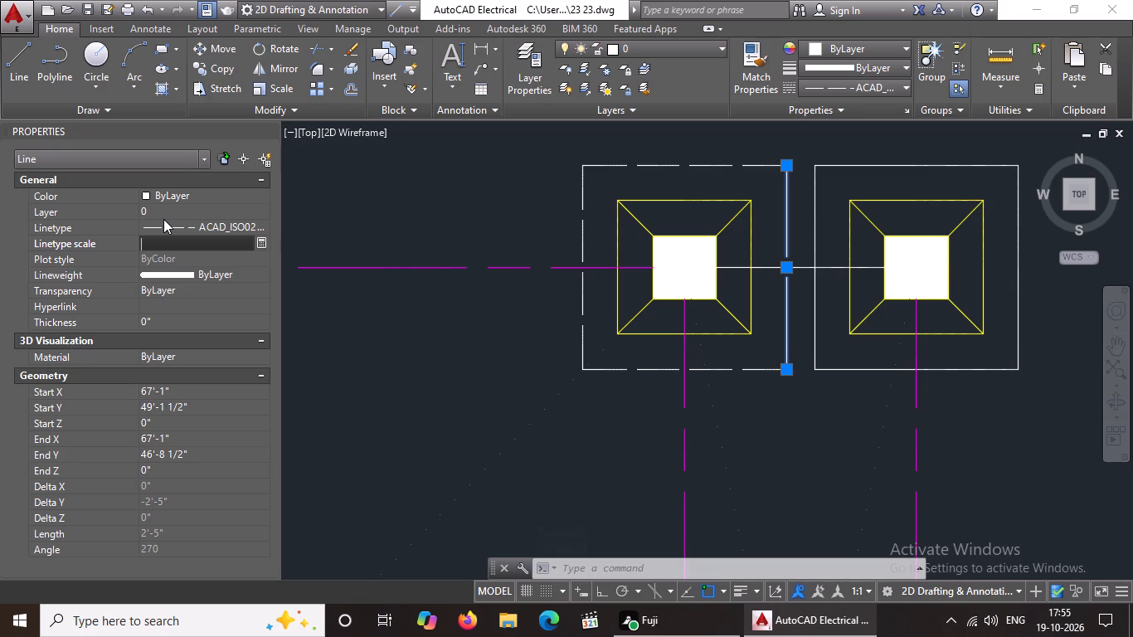
key(BackSpace)
key(BackSpace)
key(BackSpace)
key(BackSpace)
key(0)
text(.5)
key(Return)
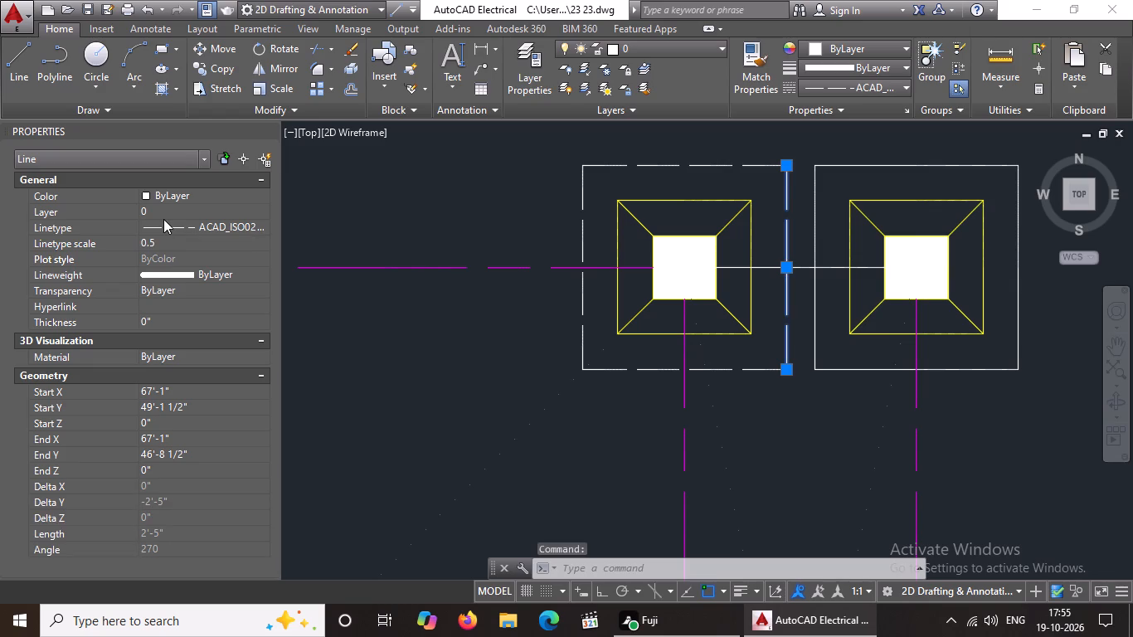
Give the outer square's north side linetype scale 0.5 and linetype ACAD_ISO02W100 at the easternmost footing in the northern row.
scroll(632, 260, down, 4)
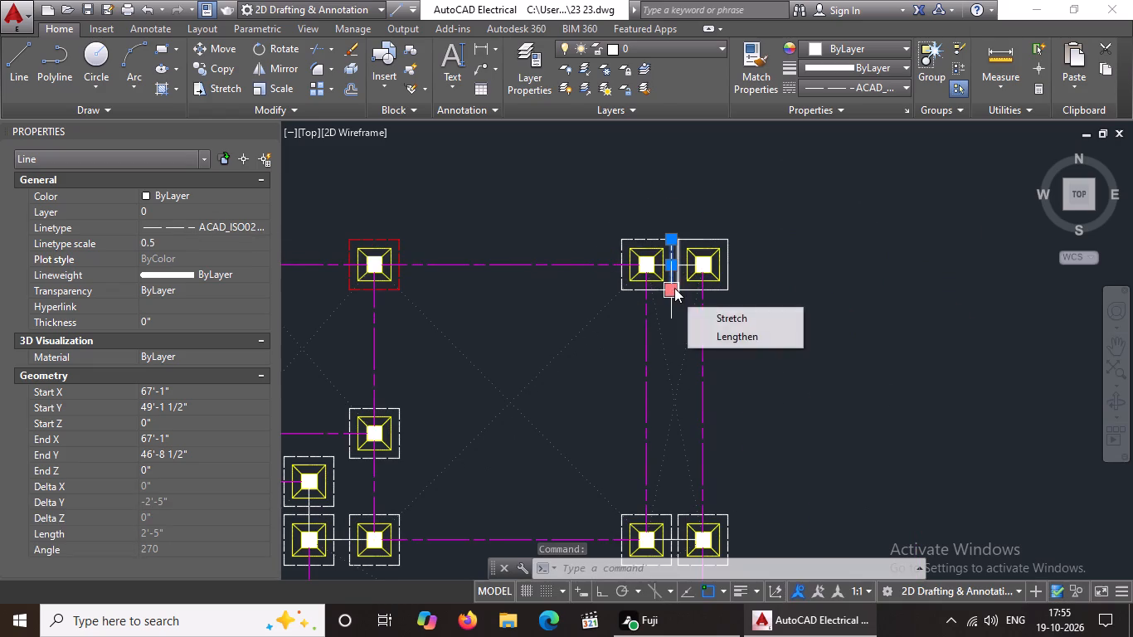
scroll(692, 237, up, 3)
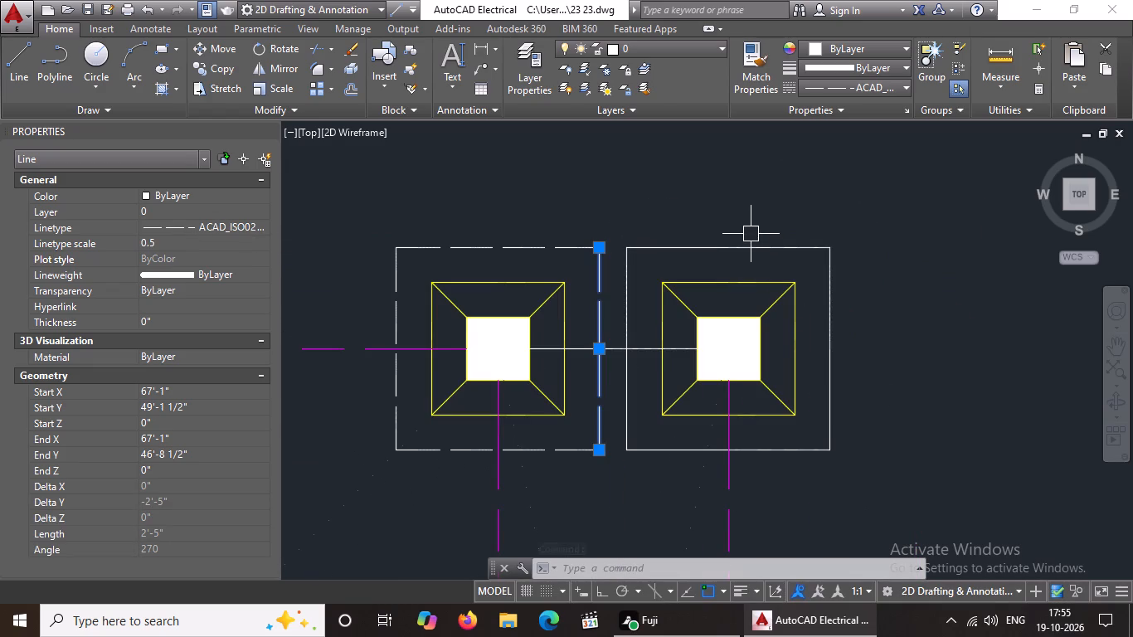
click(750, 250)
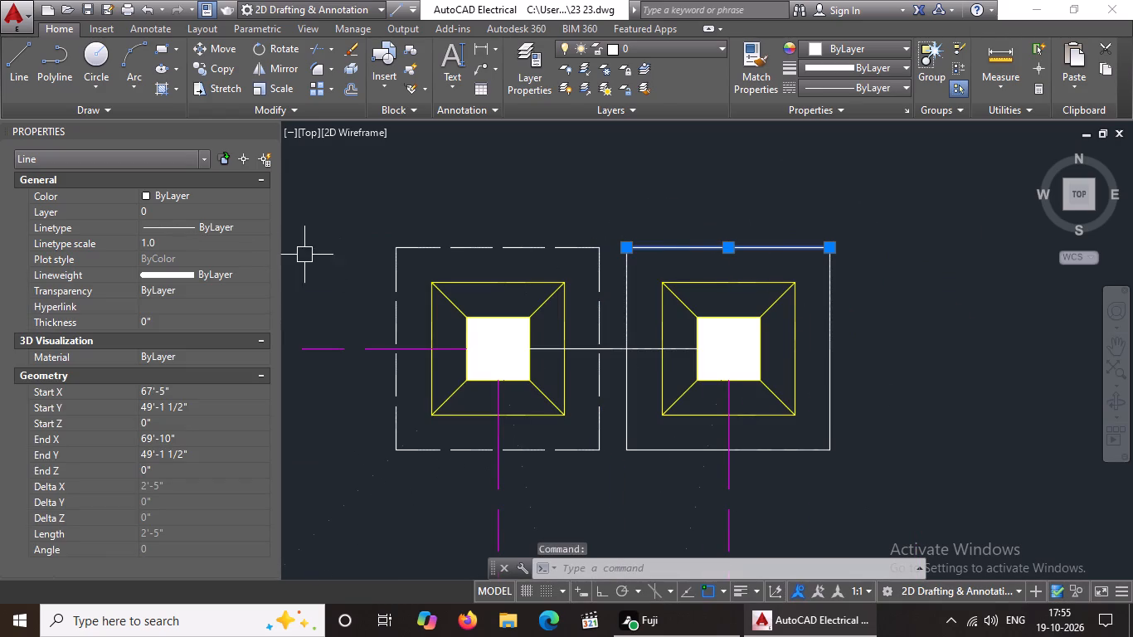
click(187, 243)
key(BackSpace)
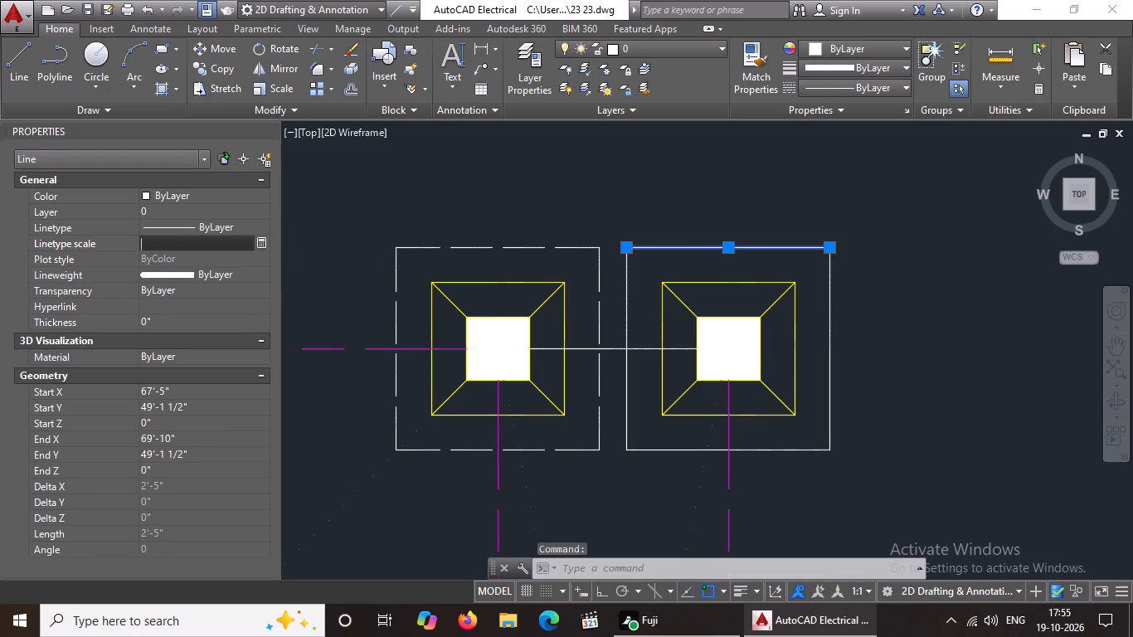
key(BackSpace)
key(BackSpace)
key(BackSpace)
text(0.5\)
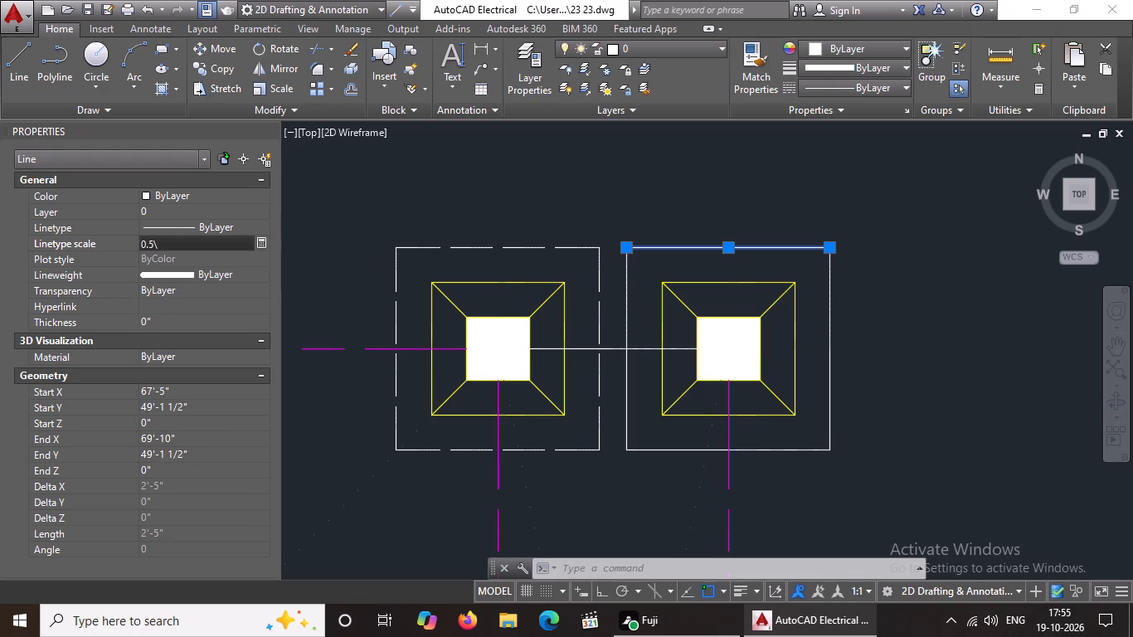
key(BackSpace)
key(Return)
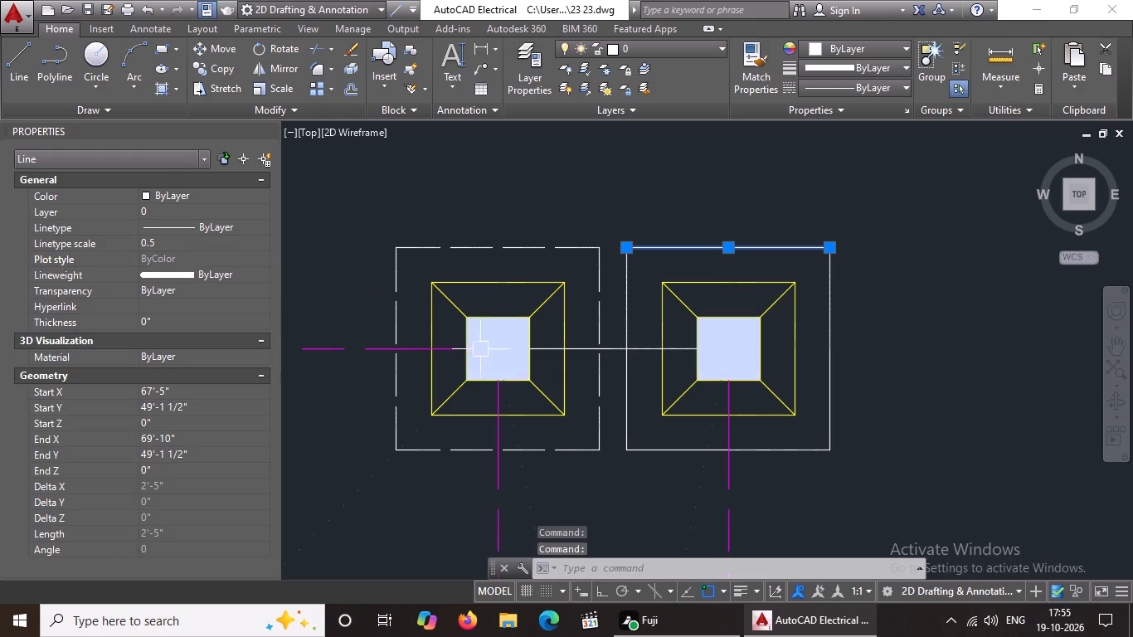
click(880, 78)
click(880, 80)
click(863, 152)
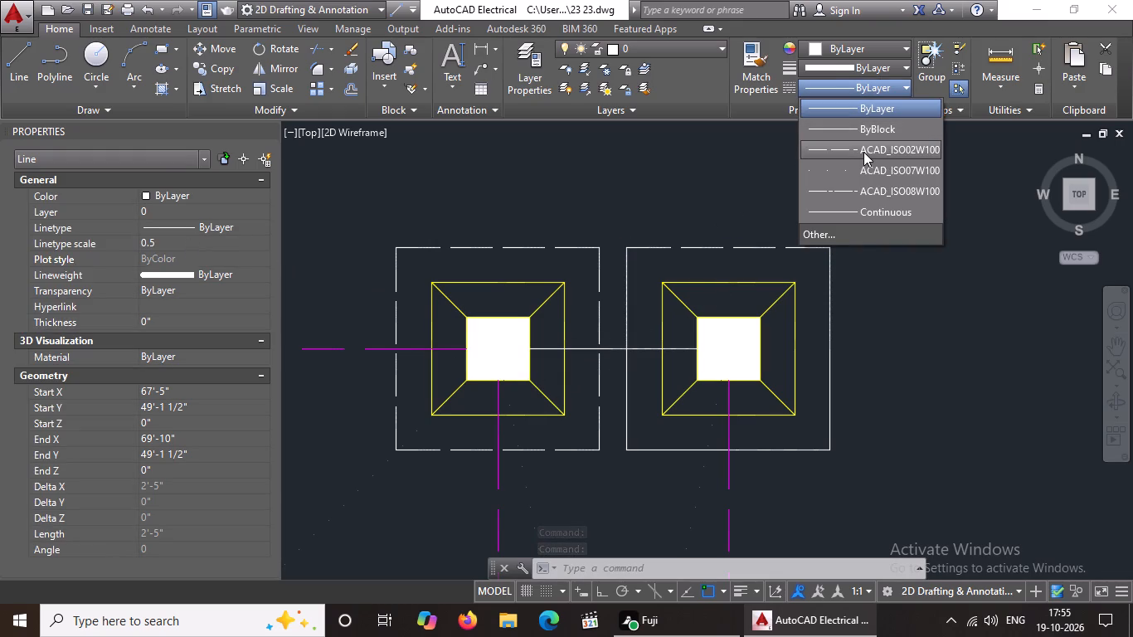
Give the east side of the easternmost northern footing's outer square linetype scale 0.5 and linetype ACAD_ISO02W100.
click(830, 299)
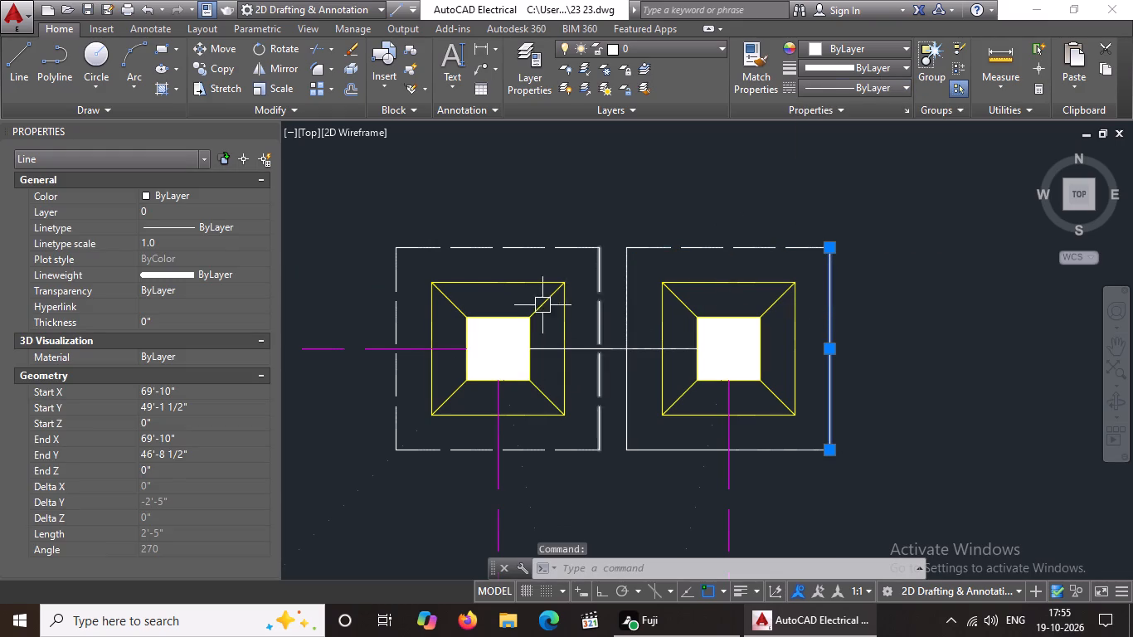
click(202, 245)
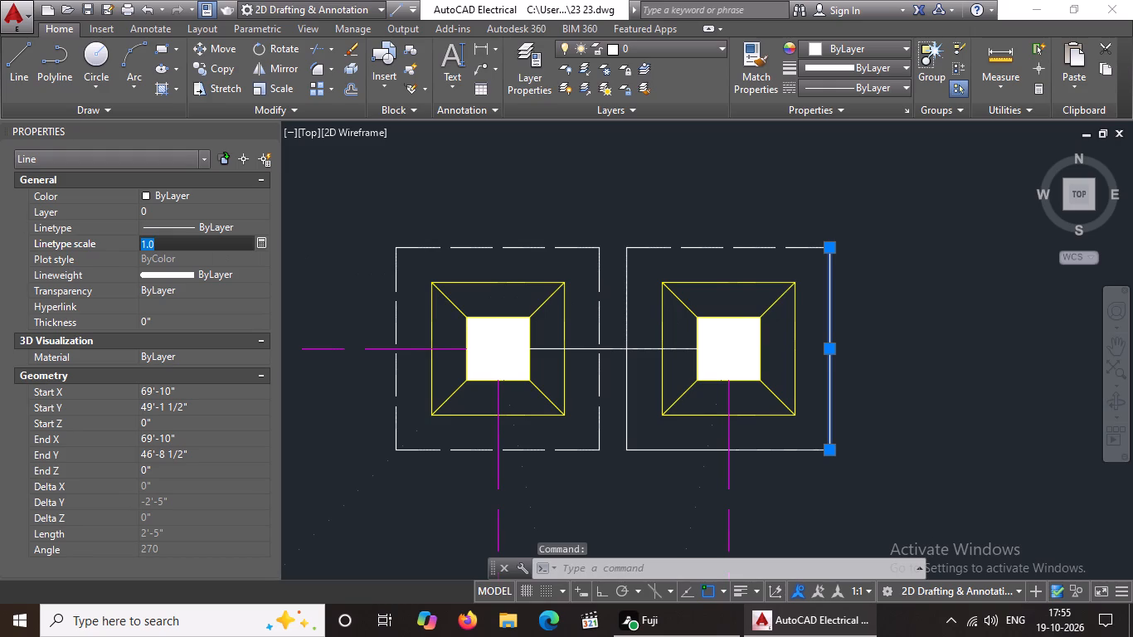
key(BackSpace)
key(BackSpace)
key(BackSpace)
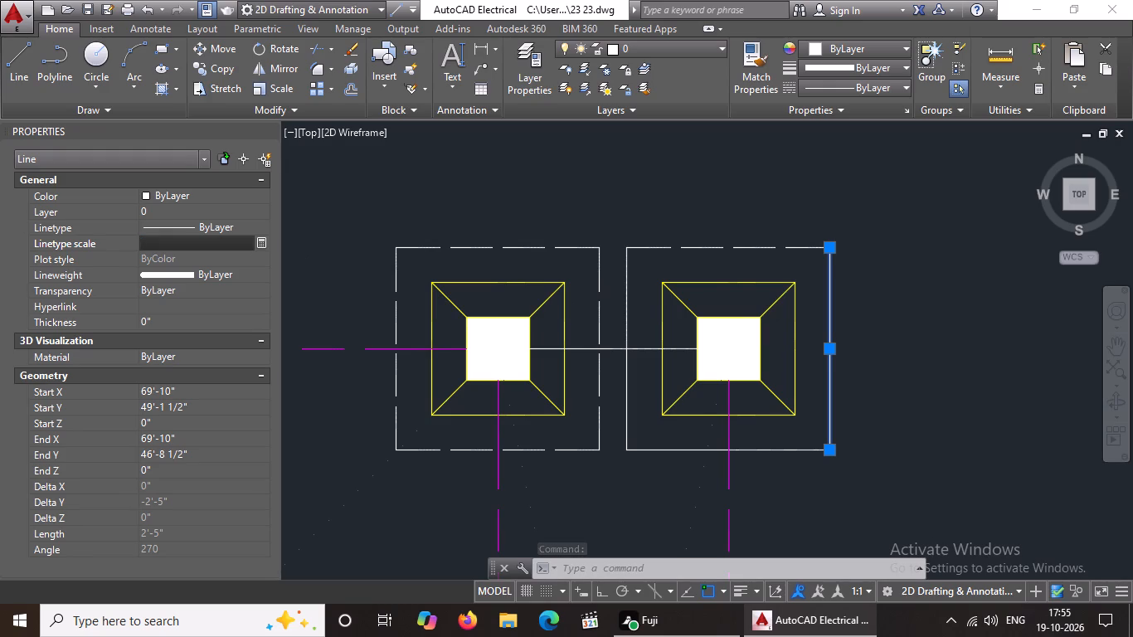
key(0)
text(.5)
key(Return)
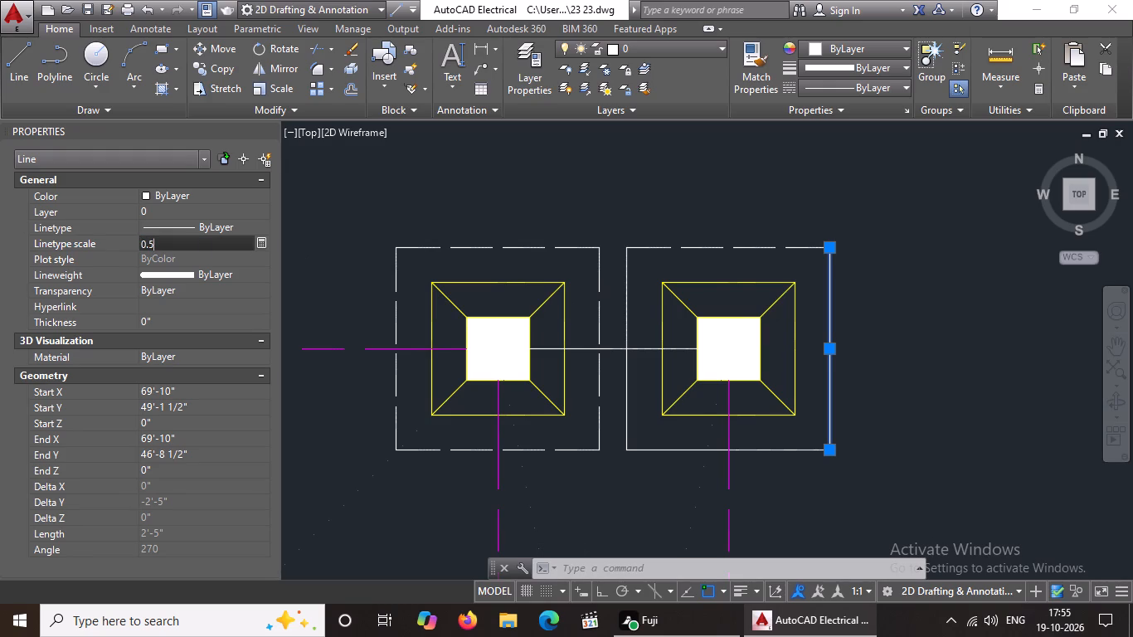
click(874, 87)
click(841, 151)
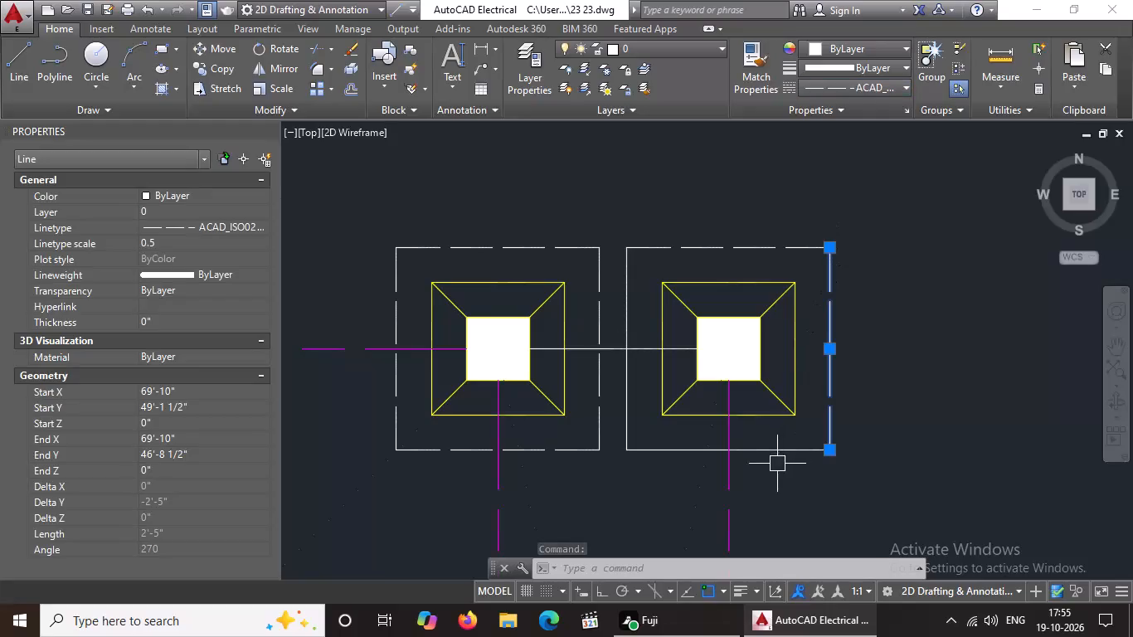
Give the south side of the same footing's outer square linetype ACAD_ISO02W100 with linetype scale 0.5.
click(765, 455)
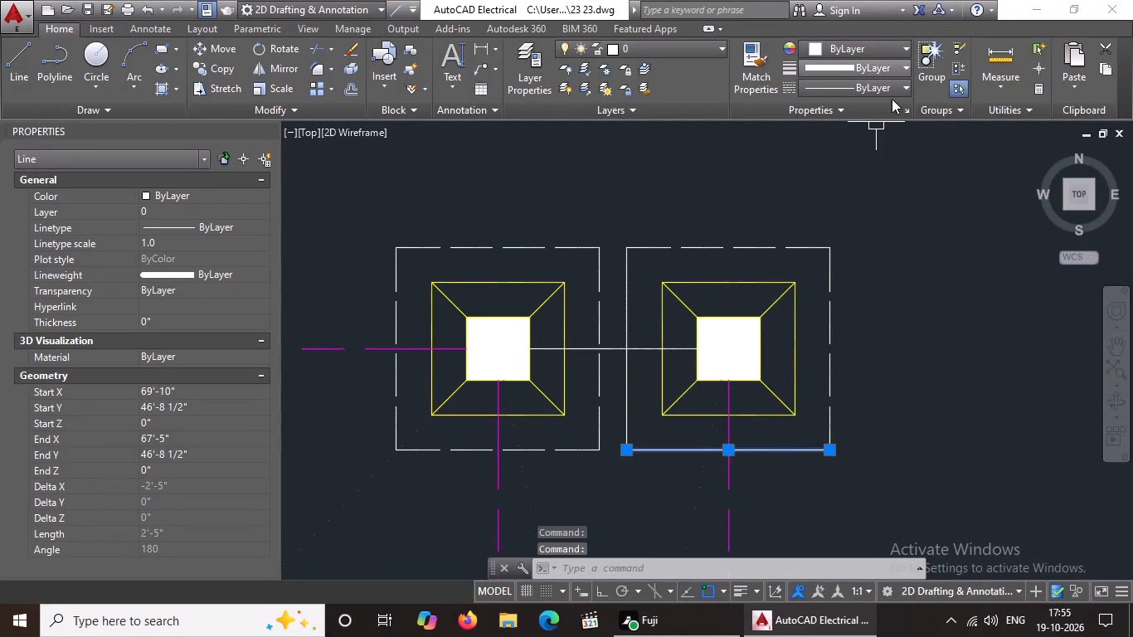
click(893, 89)
click(851, 142)
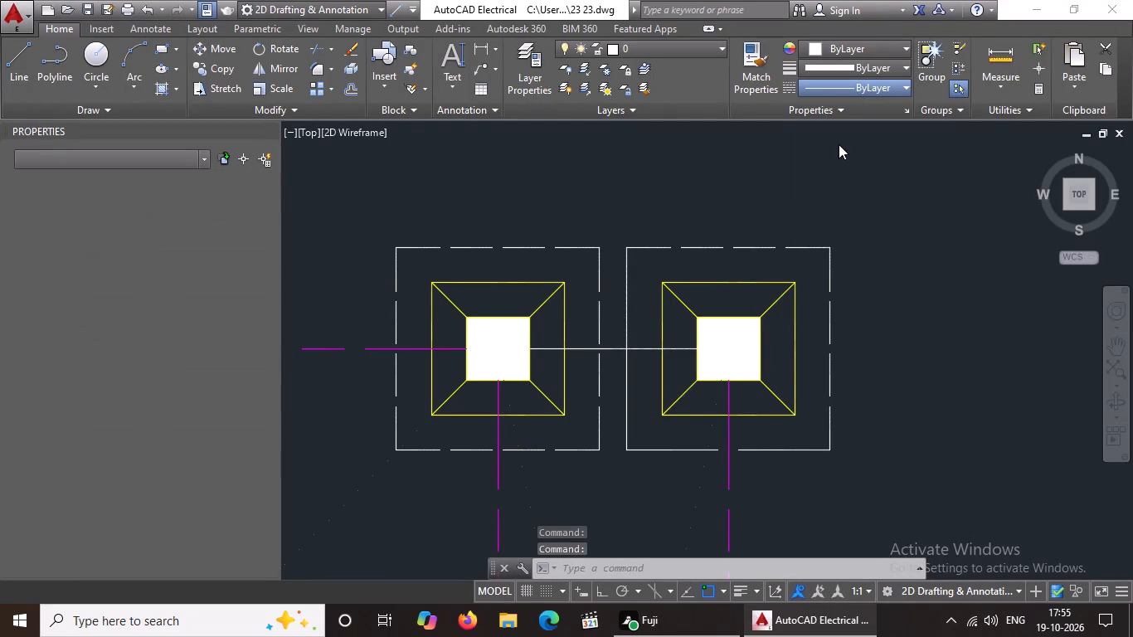
click(186, 241)
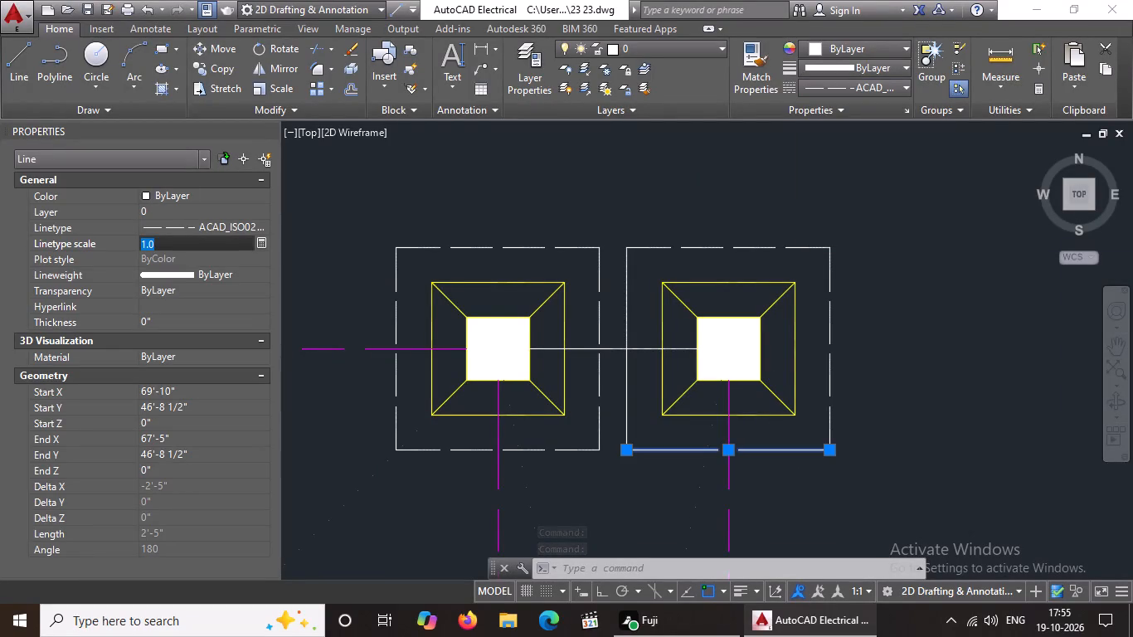
key(BackSpace)
key(BackSpace)
key(BackSpace)
key(BackSpace)
key(BackSpace)
key(BackSpace)
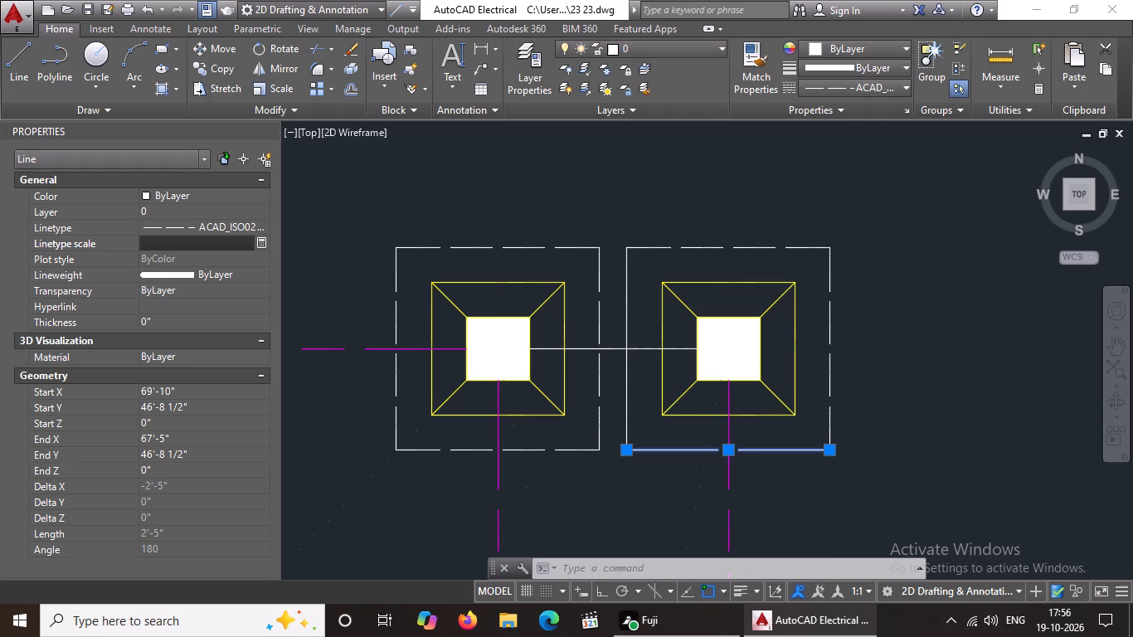
text(0.5)
key(Return)
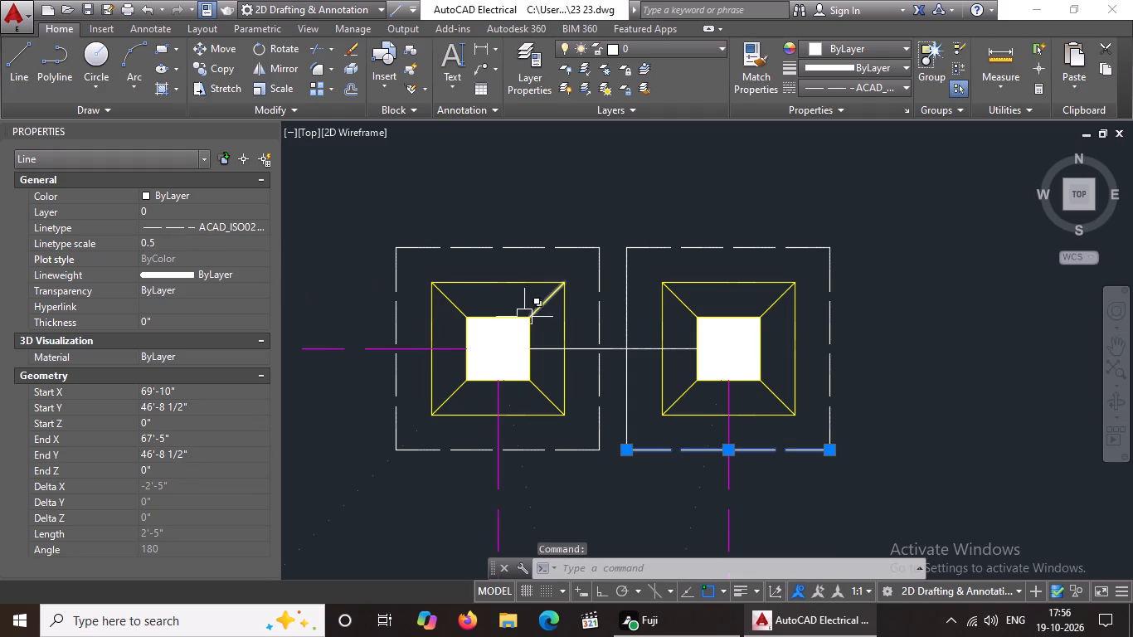
Give the west side of the same footing's outer square linetype ACAD_ISO02W100 with linetype scale 0.5, and close the object properties.
click(628, 306)
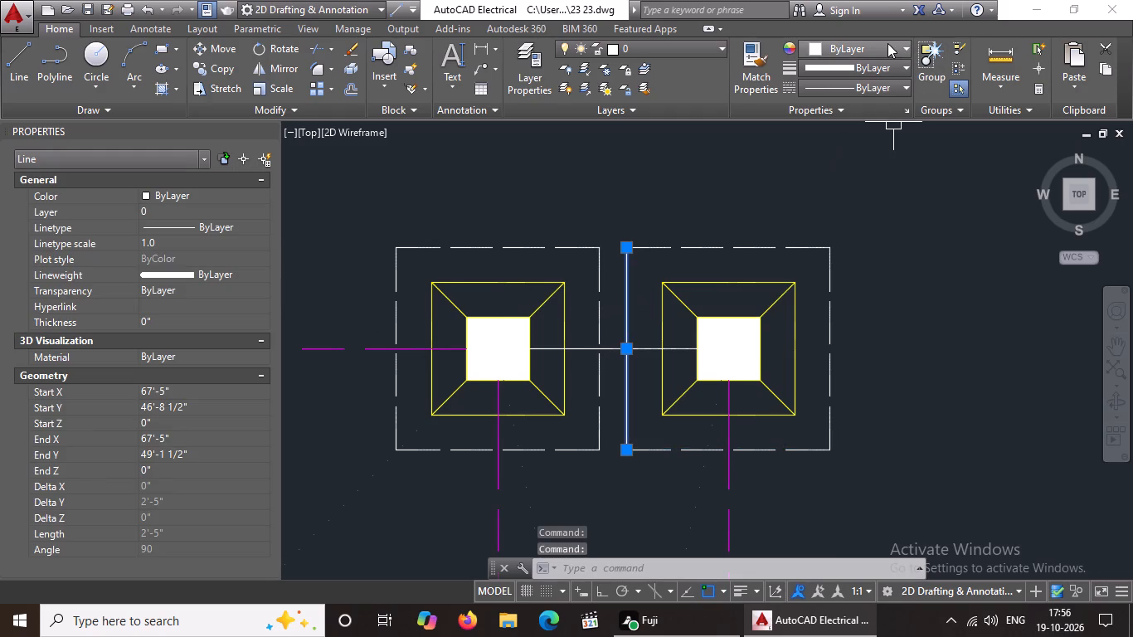
click(886, 85)
click(850, 153)
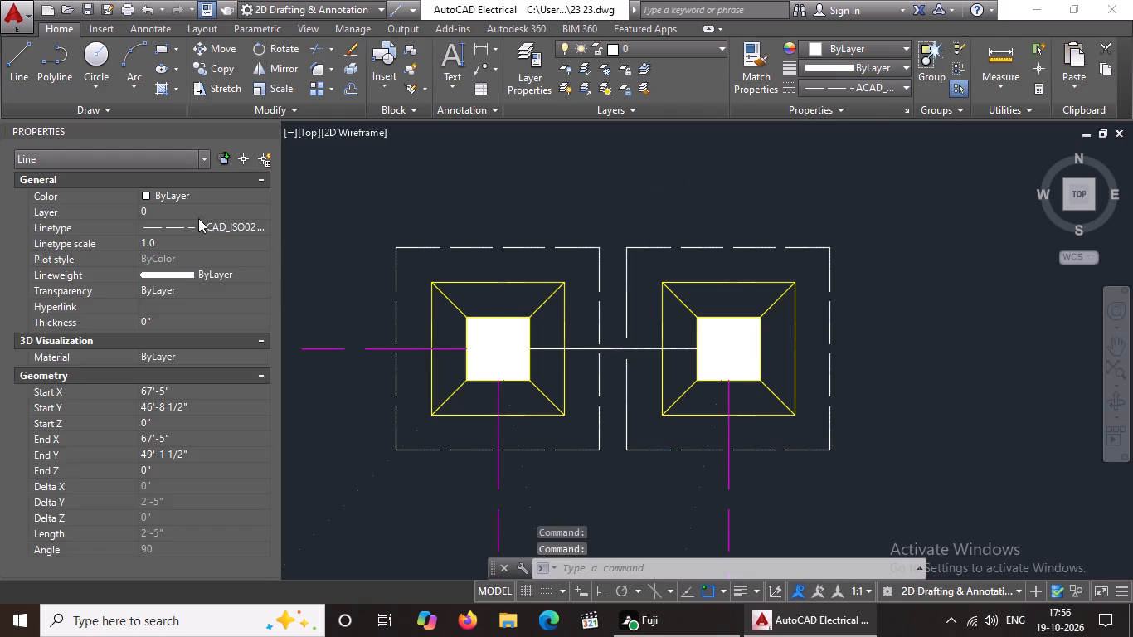
click(173, 244)
key(BackSpace)
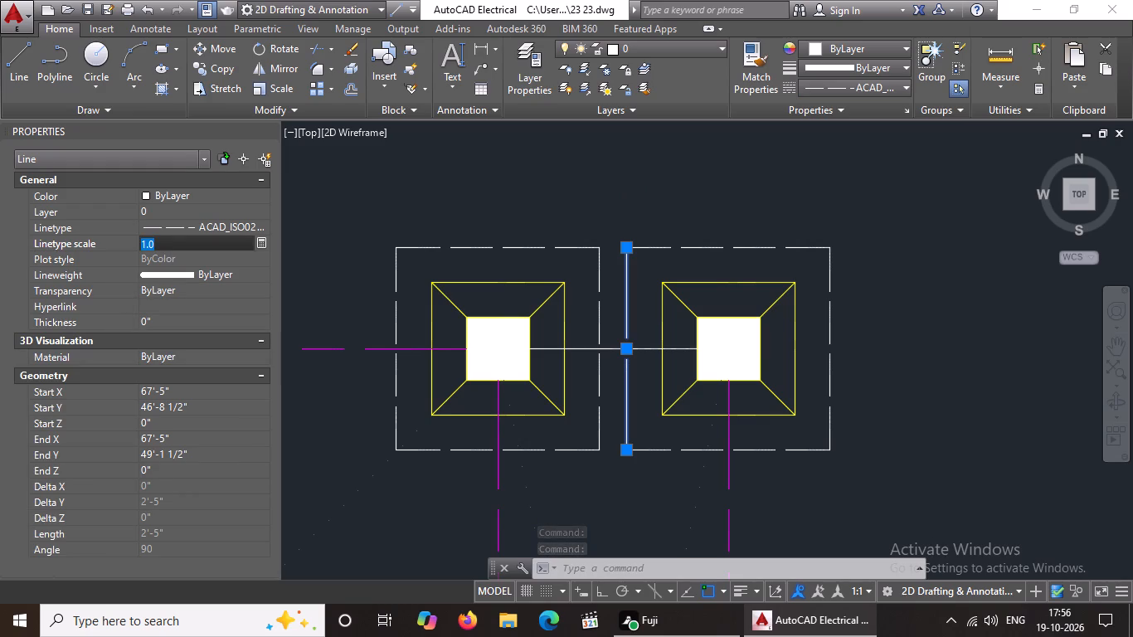
key(BackSpace)
key(BackSpace)
key(BackSpace)
key(BackSpace)
key(BackSpace)
key(BackSpace)
key(BackSpace)
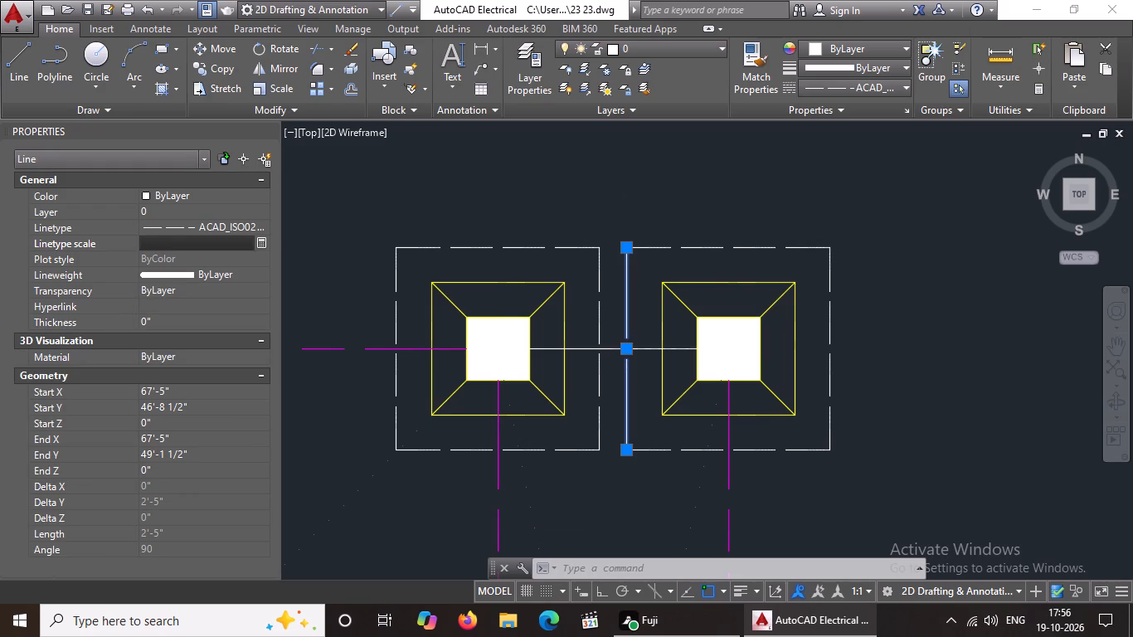
text(0.5)
key(Return)
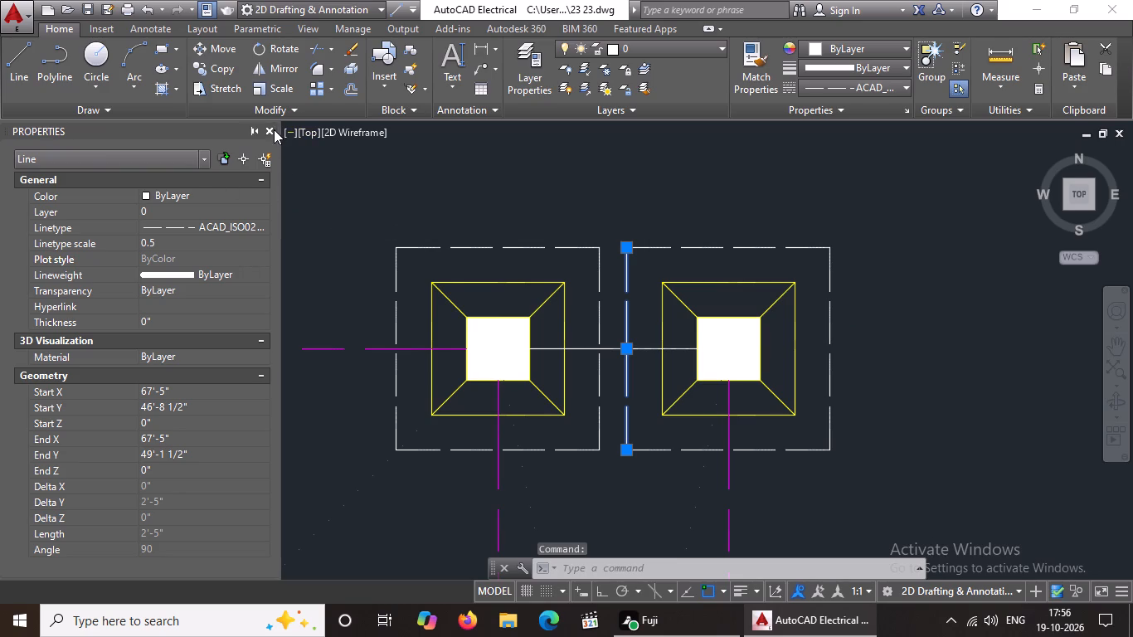
click(274, 129)
Colour the north and west sides of the outer square red at the second-easternmost footing in the northern row.
scroll(752, 285, down, 4)
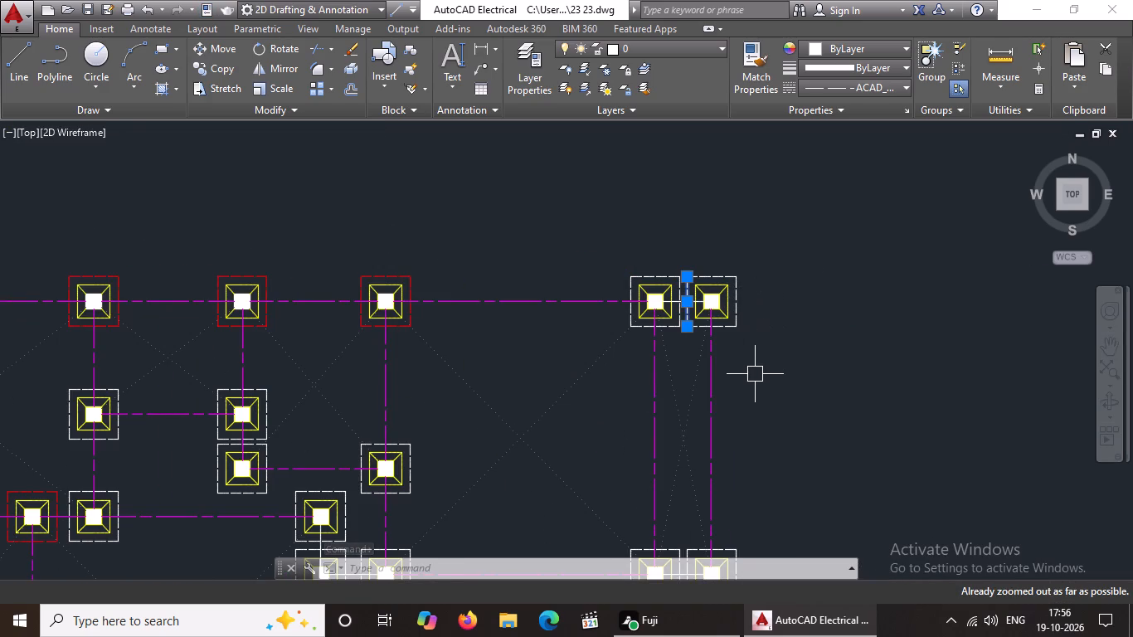
key(Escape)
scroll(708, 340, up, 2)
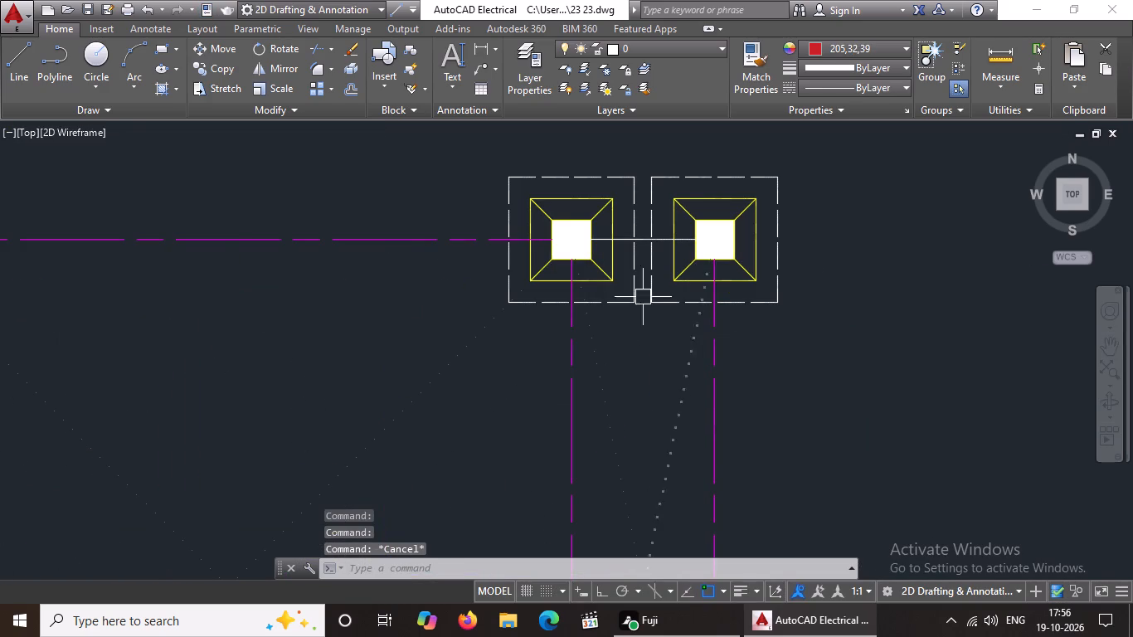
scroll(613, 296, down, 2)
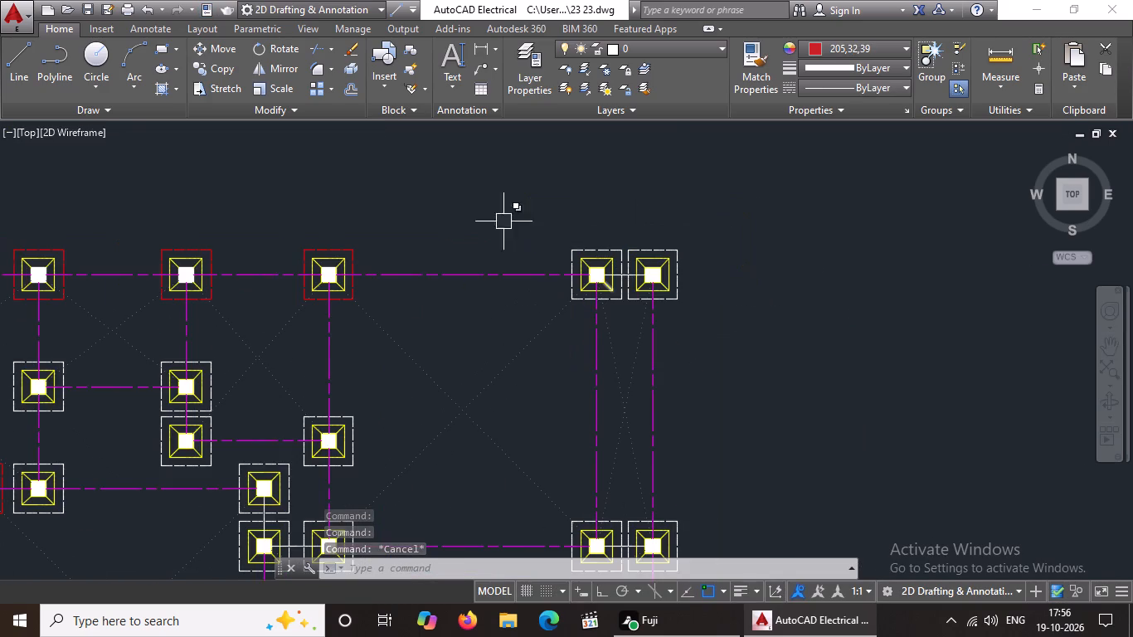
scroll(595, 214, up, 3)
click(596, 356)
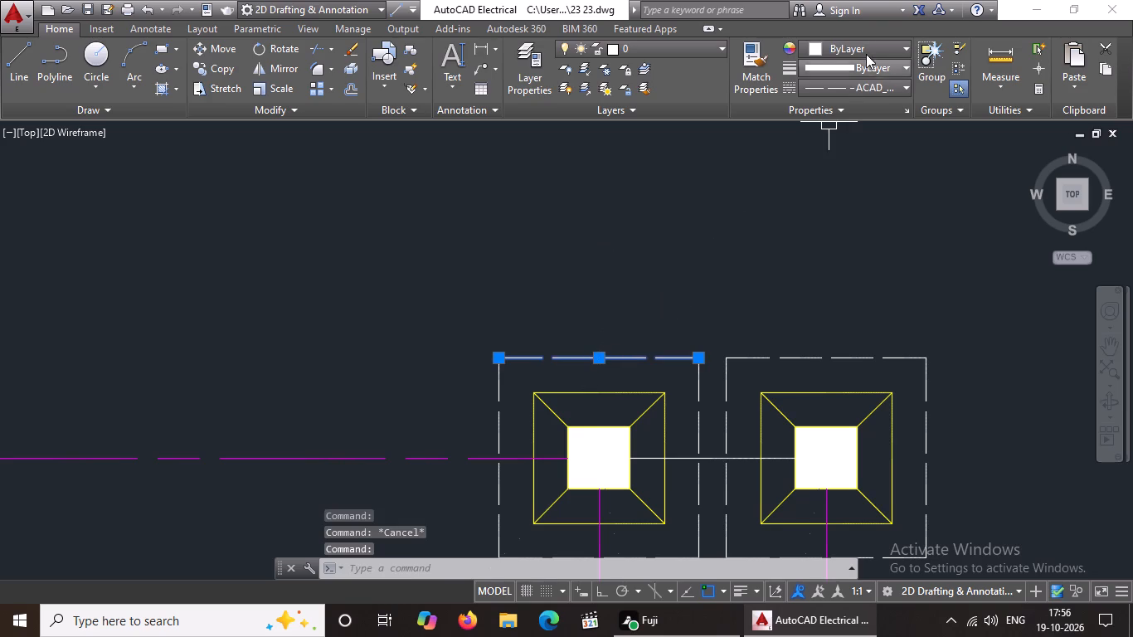
click(868, 50)
click(811, 216)
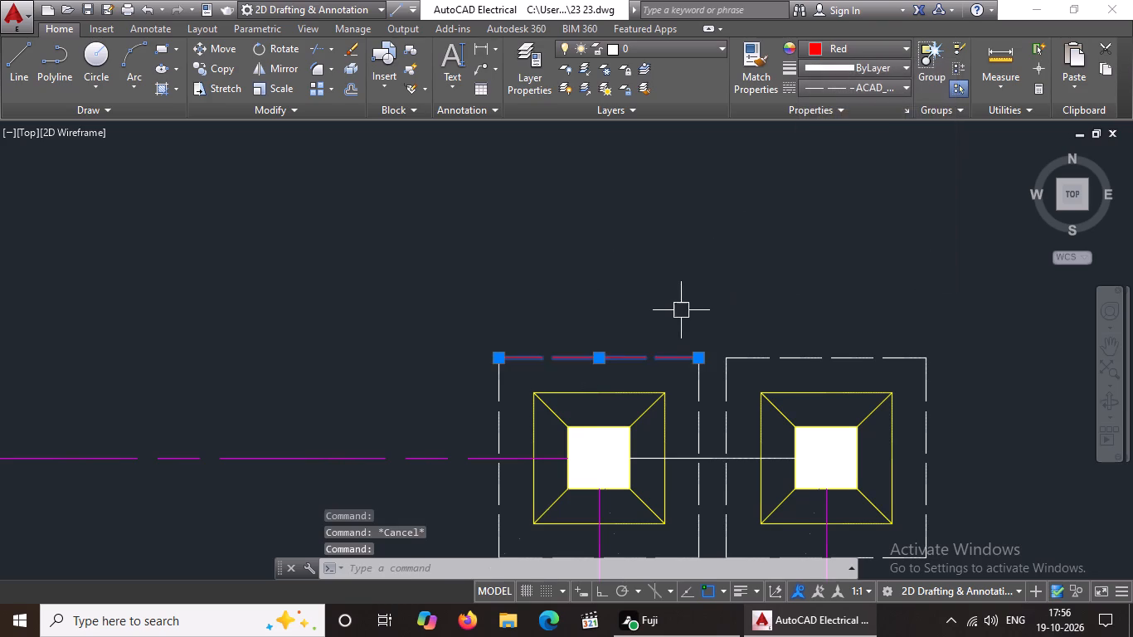
scroll(683, 307, down, 3)
scroll(714, 392, up, 2)
click(515, 249)
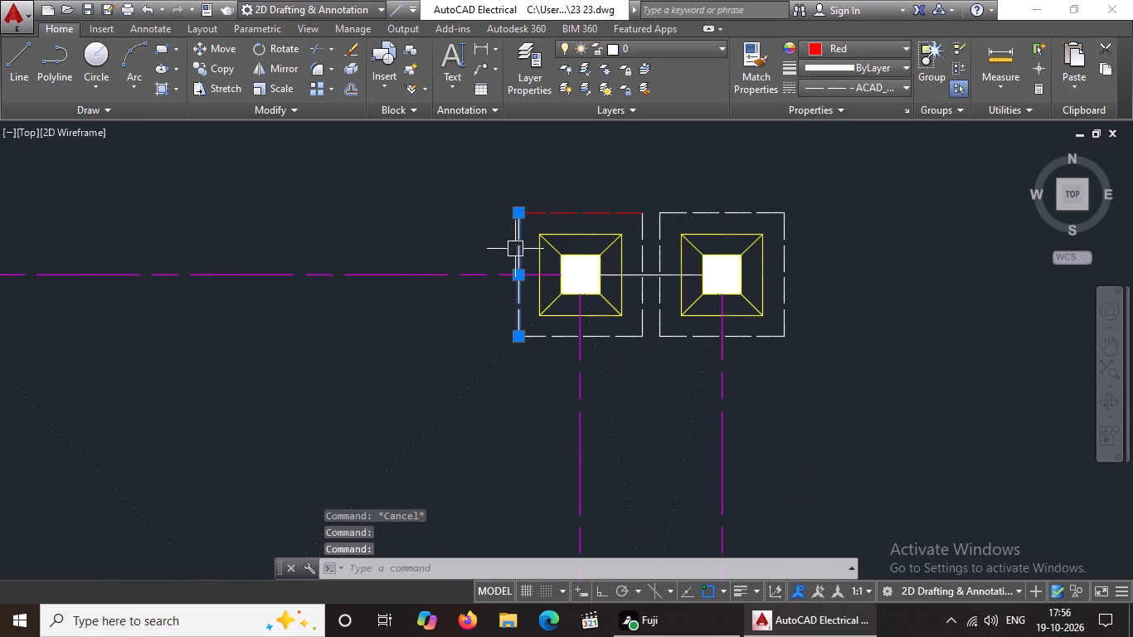
click(833, 44)
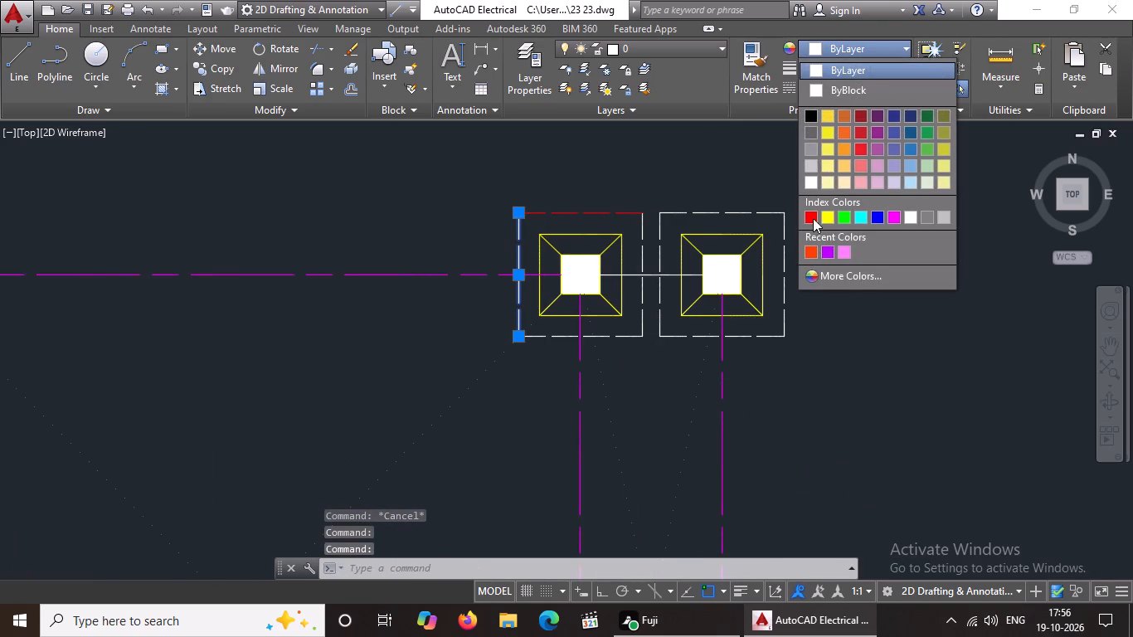
click(808, 214)
key(Escape)
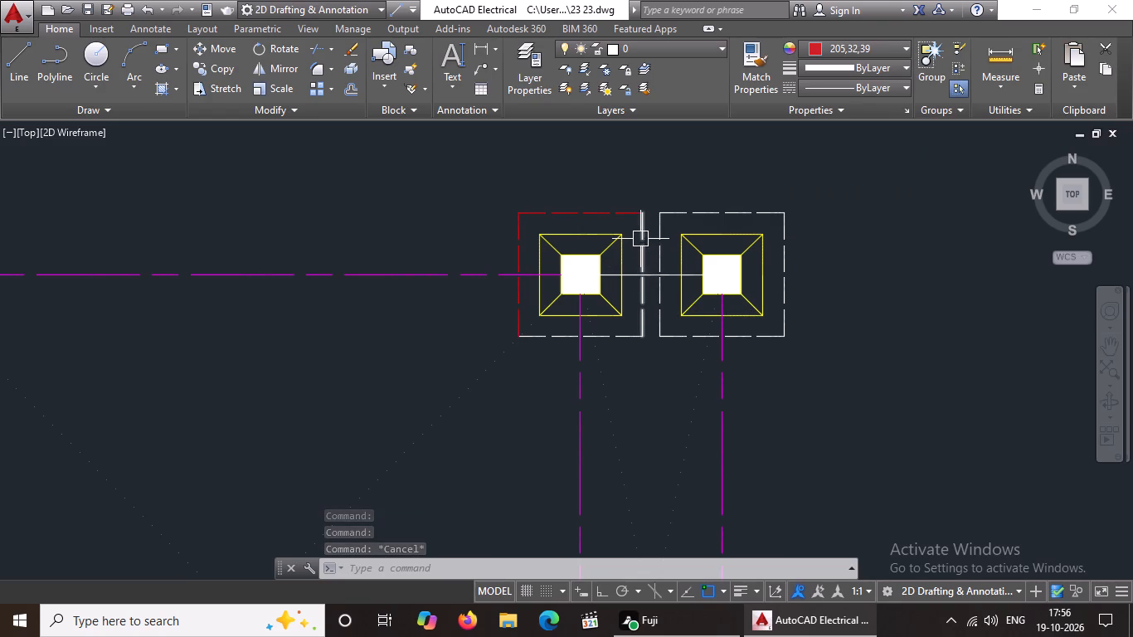
Colour the east and south sides of the same footing's outer square red.
click(640, 239)
click(827, 51)
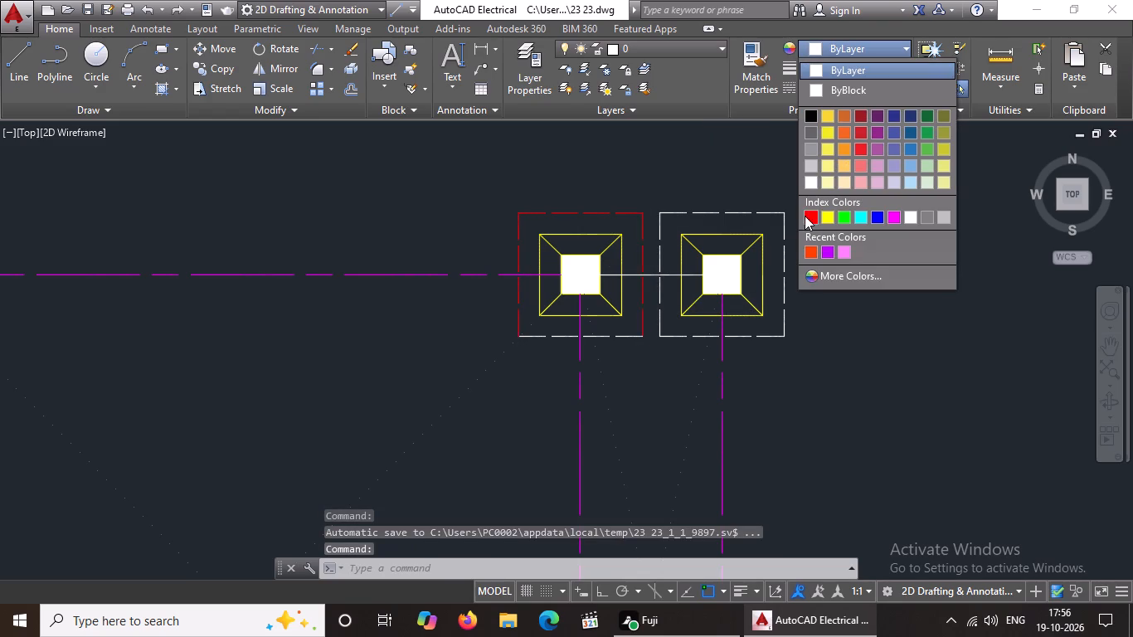
click(805, 215)
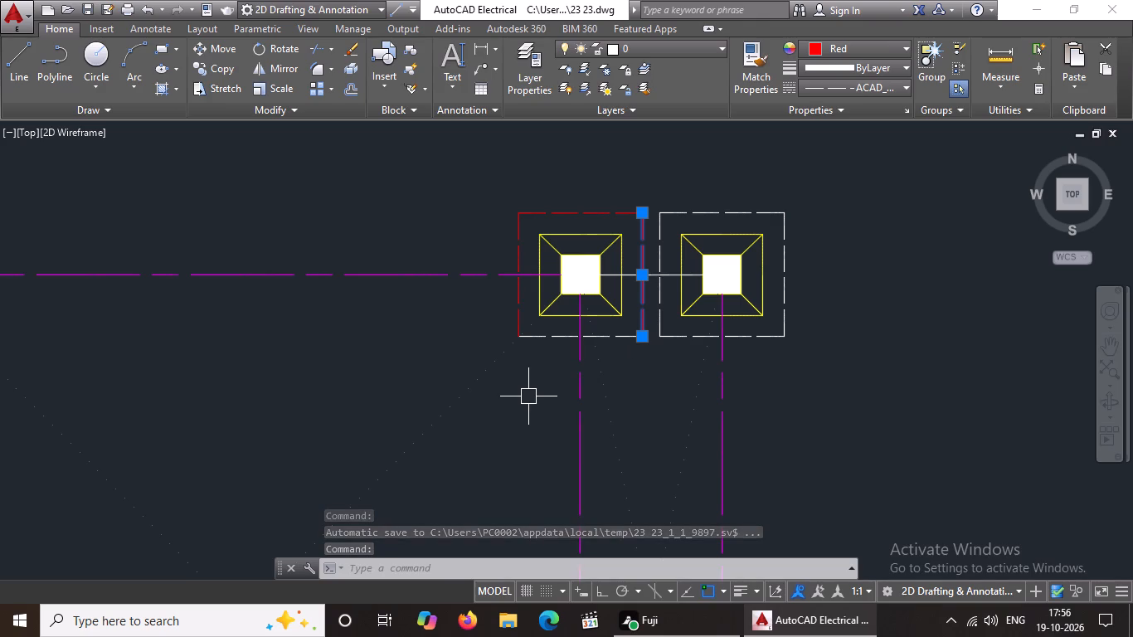
click(610, 334)
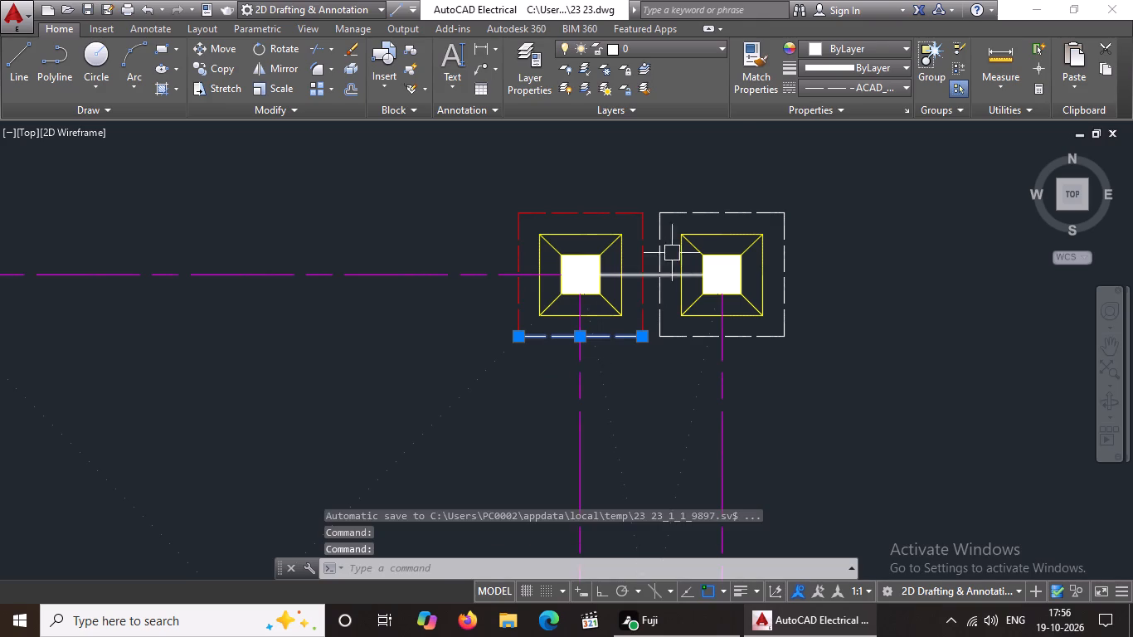
click(842, 45)
click(810, 212)
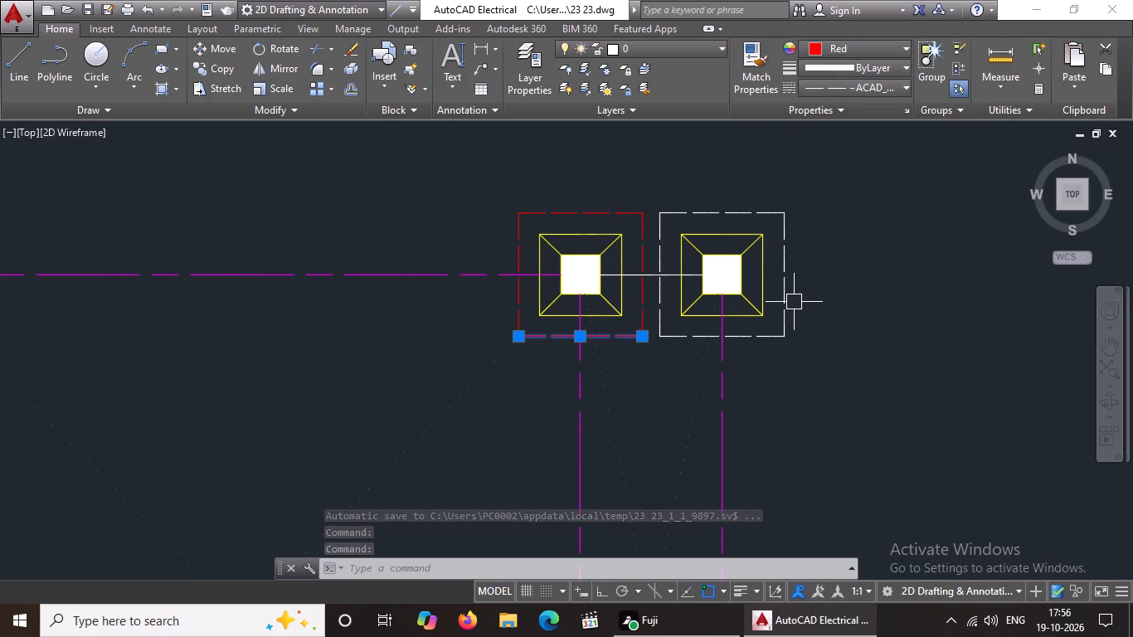
Colour all four sides of the outer dashed square red at the easternmost footing in the northern row.
click(772, 214)
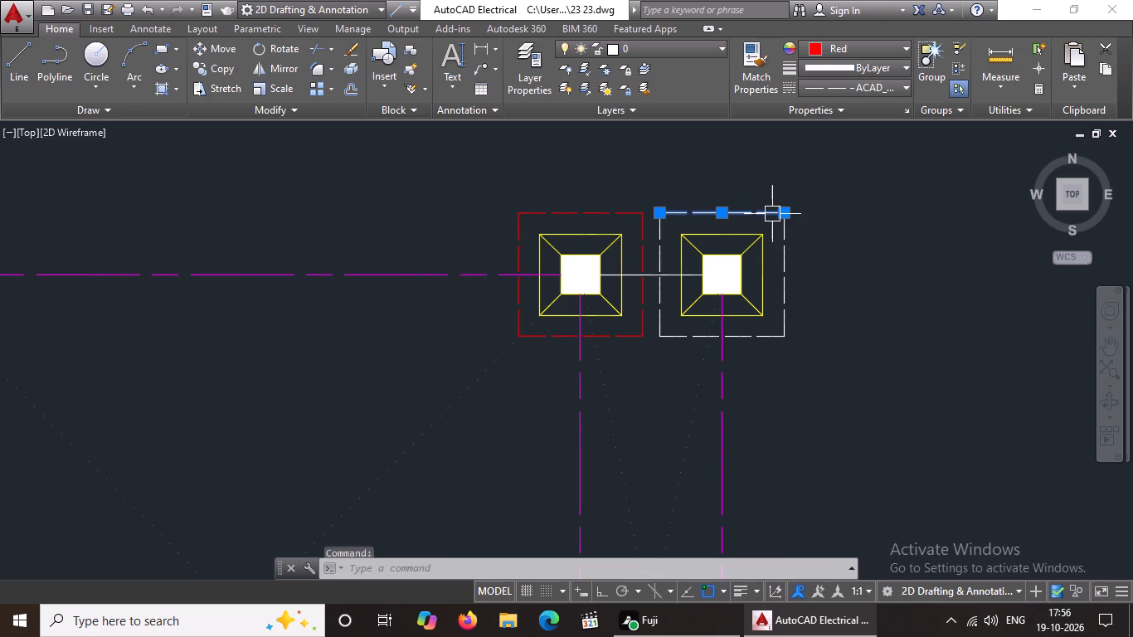
click(837, 55)
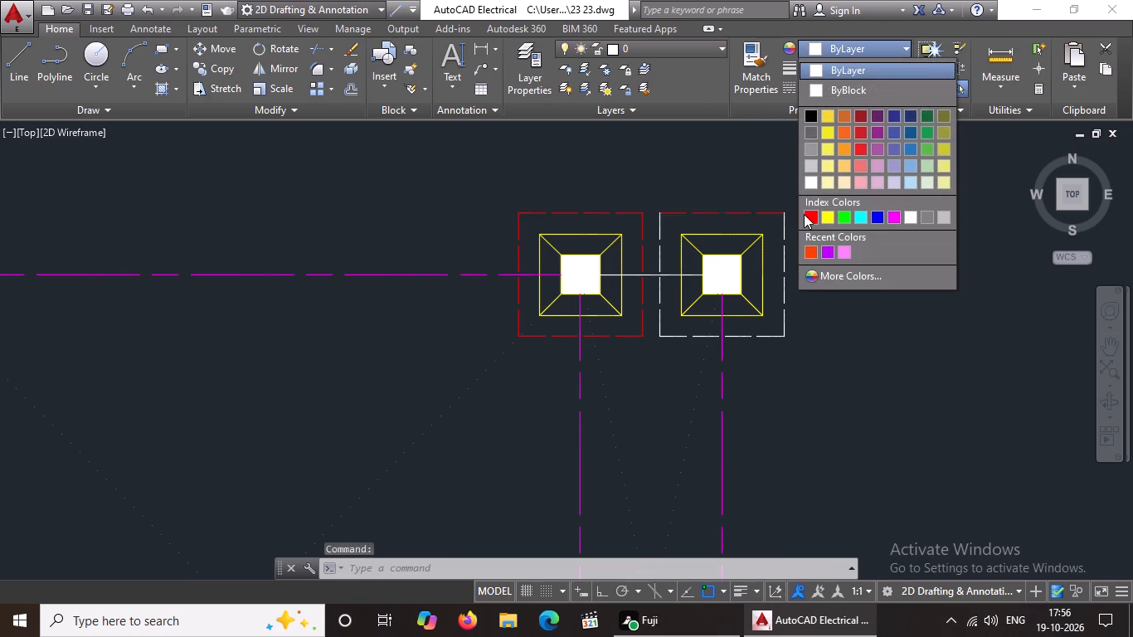
click(804, 215)
click(783, 285)
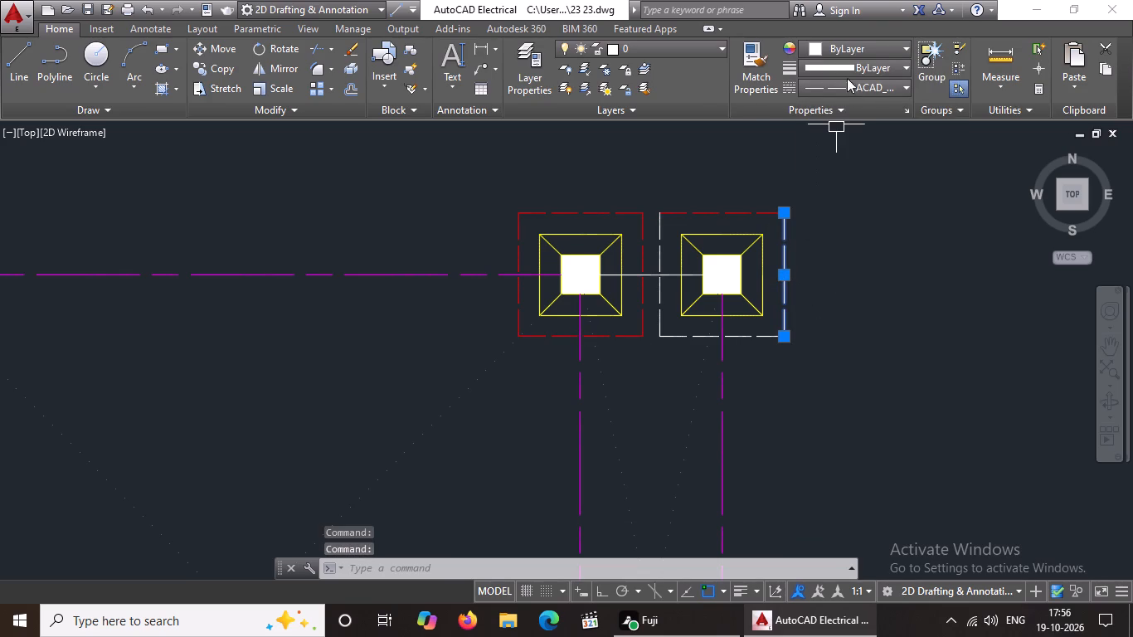
click(853, 48)
click(811, 212)
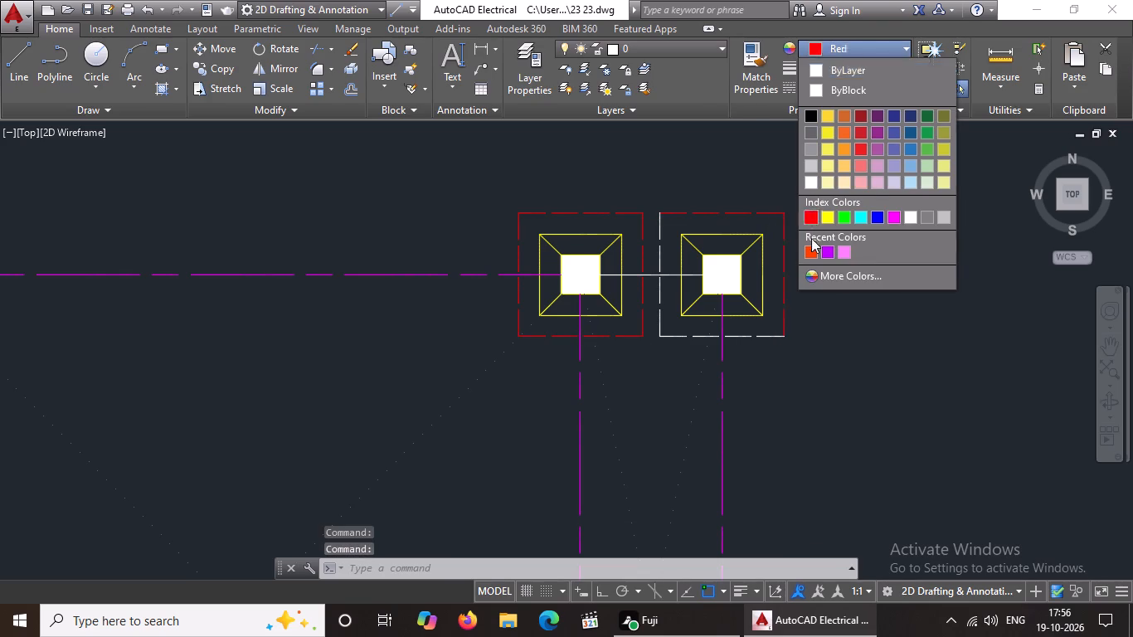
click(762, 336)
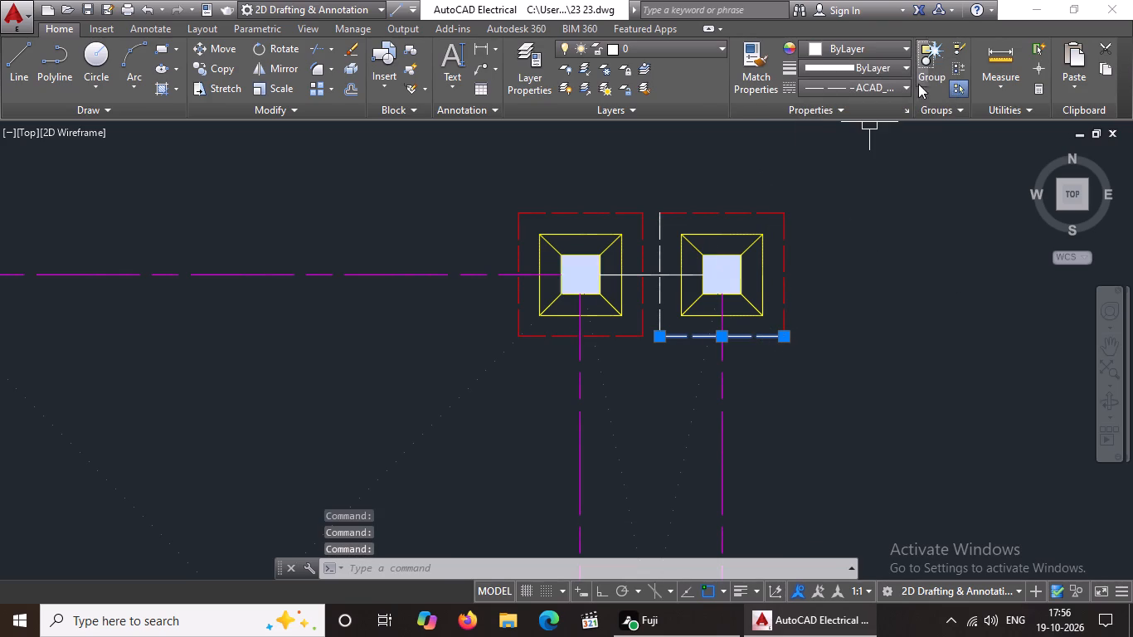
click(890, 43)
click(805, 218)
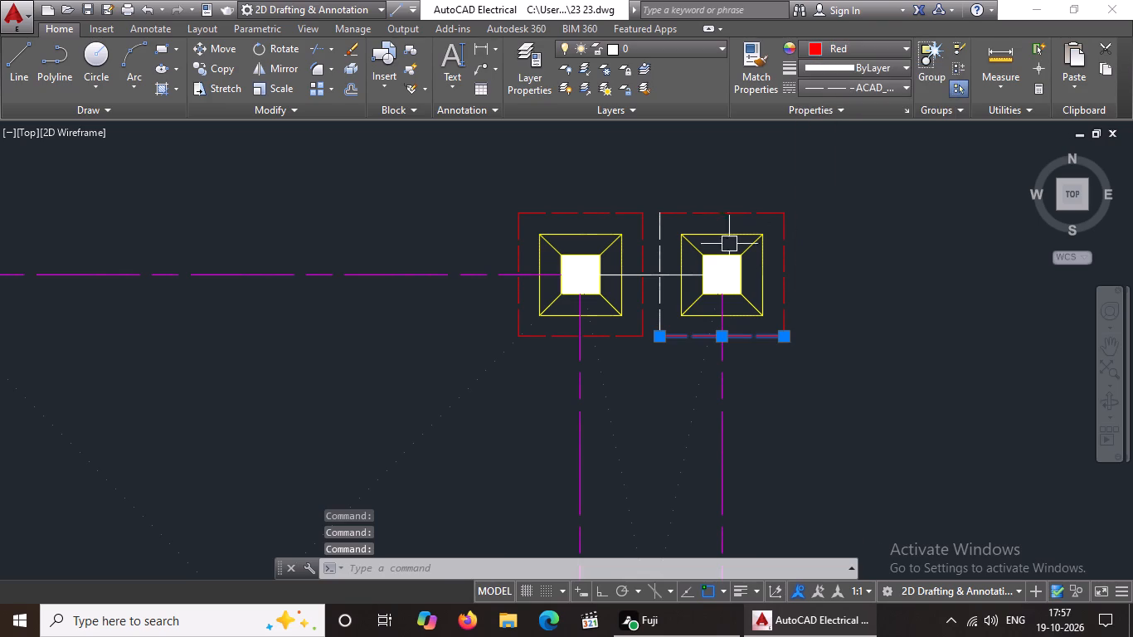
click(662, 245)
click(853, 50)
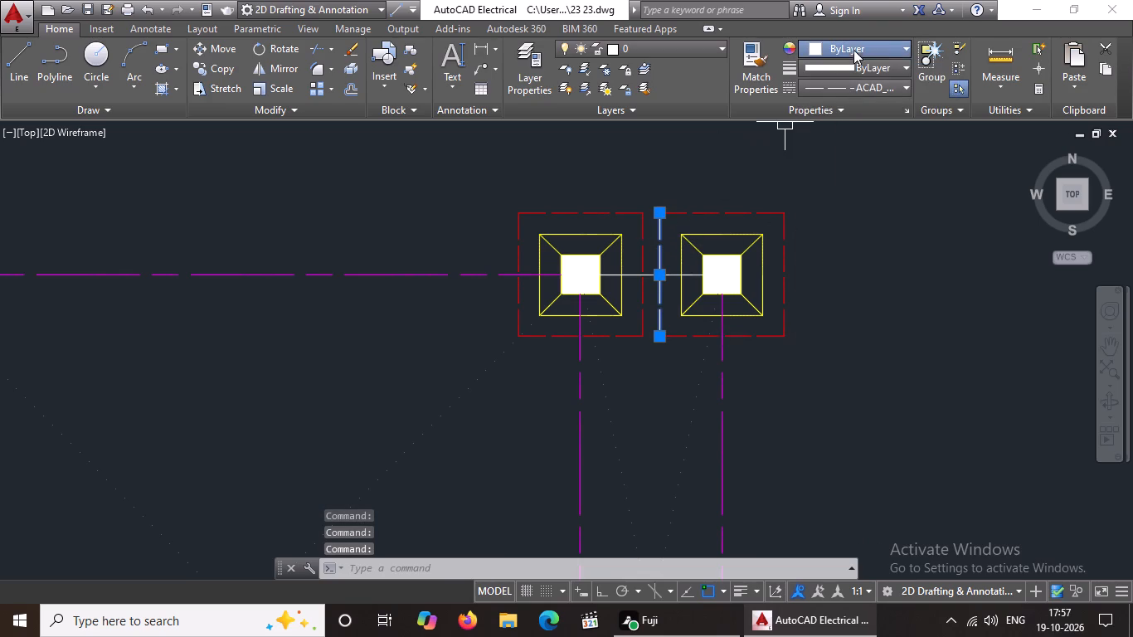
click(809, 219)
Colour the outer square's north and east sides red at the easternmost footing directly south of the northern row's easternmost footing.
scroll(710, 226, down, 1)
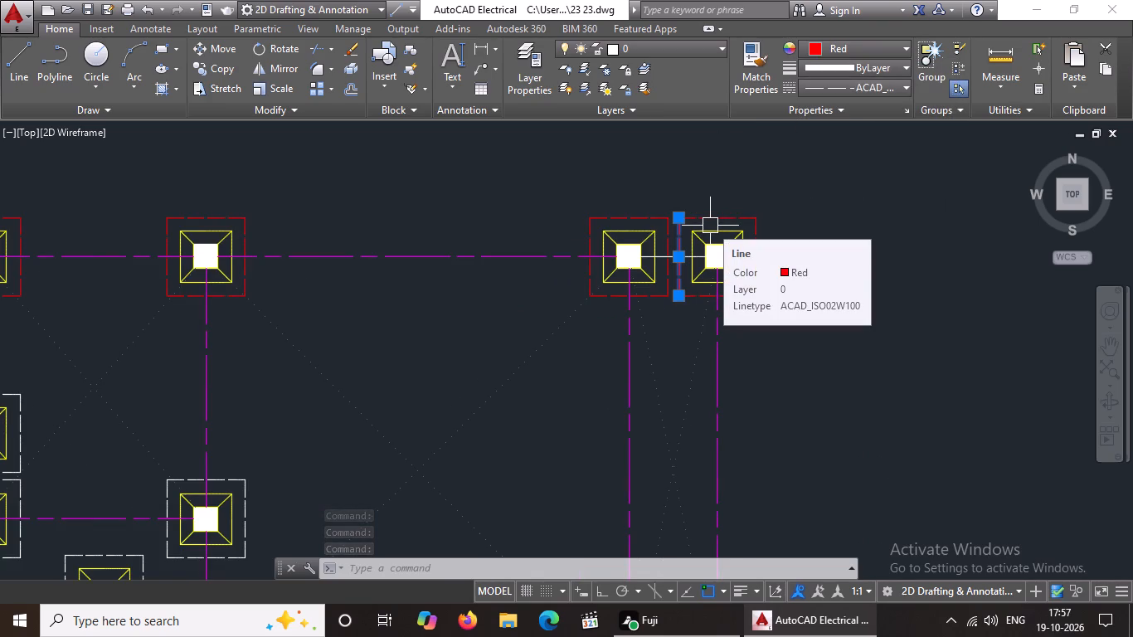
scroll(710, 225, down, 2)
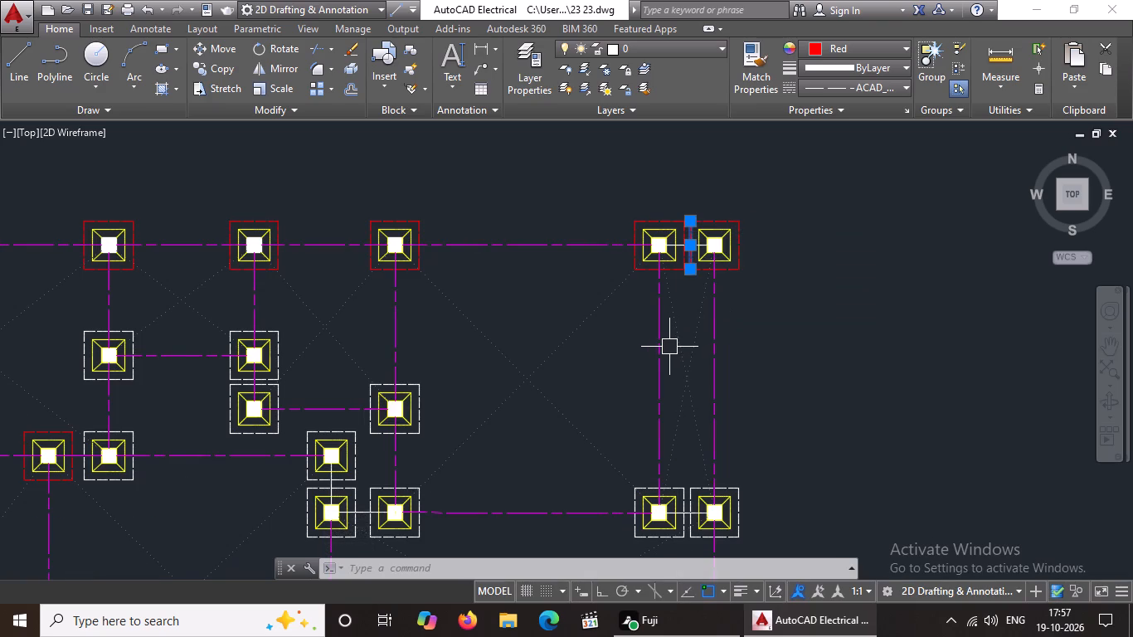
scroll(418, 415, down, 1)
middle_drag(432, 427, 505, 317)
scroll(531, 285, up, 1)
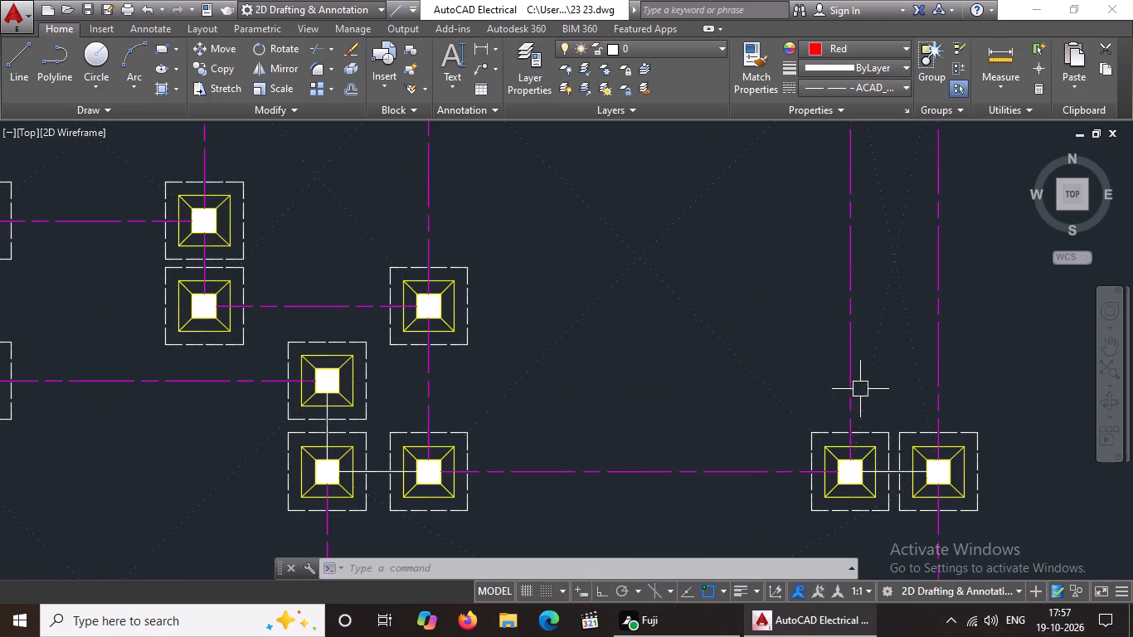
scroll(1018, 455, up, 1)
click(926, 419)
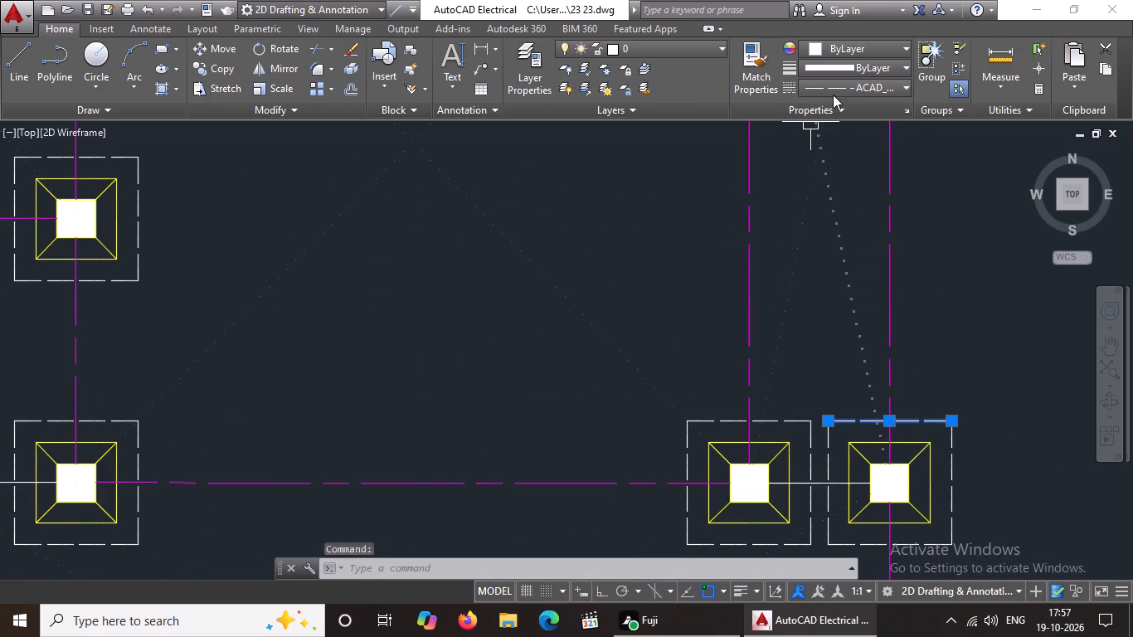
click(873, 49)
click(807, 213)
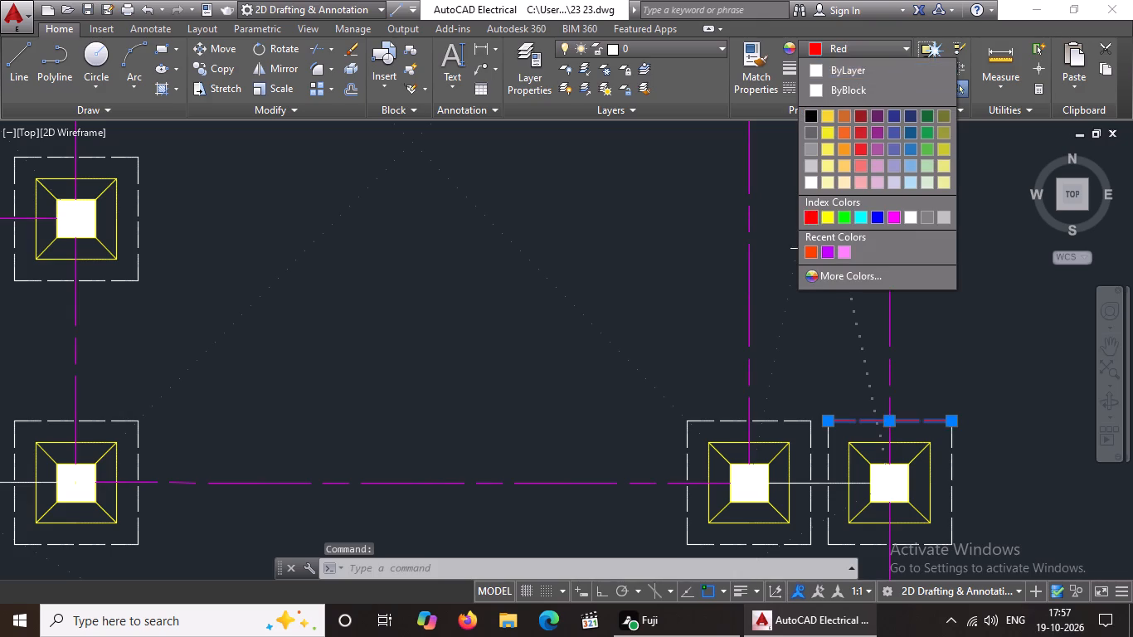
click(956, 460)
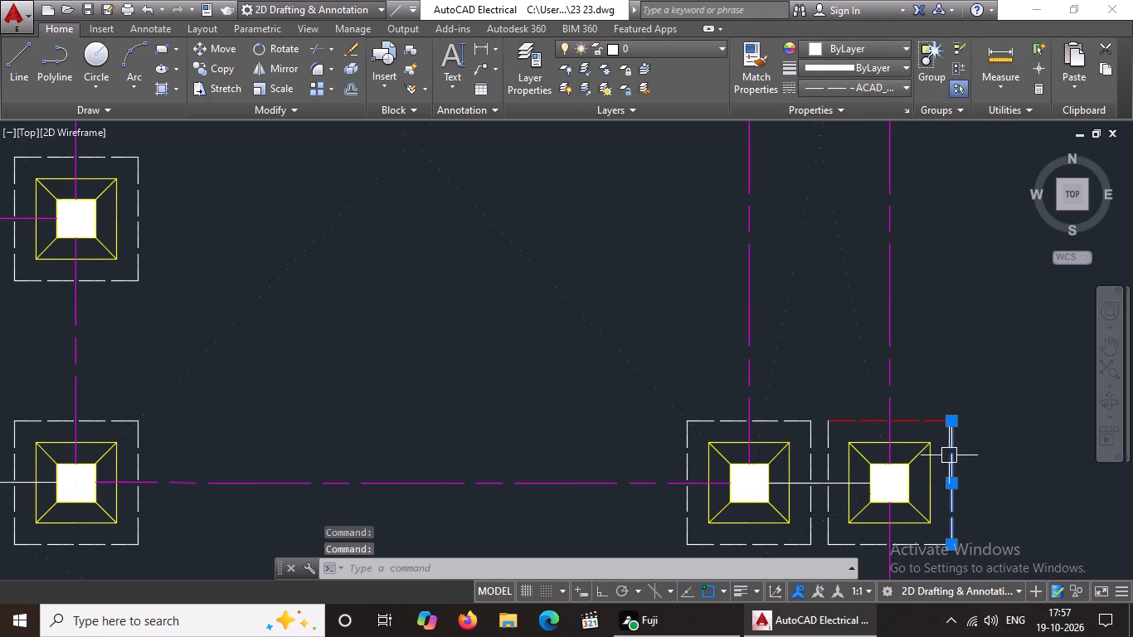
click(852, 44)
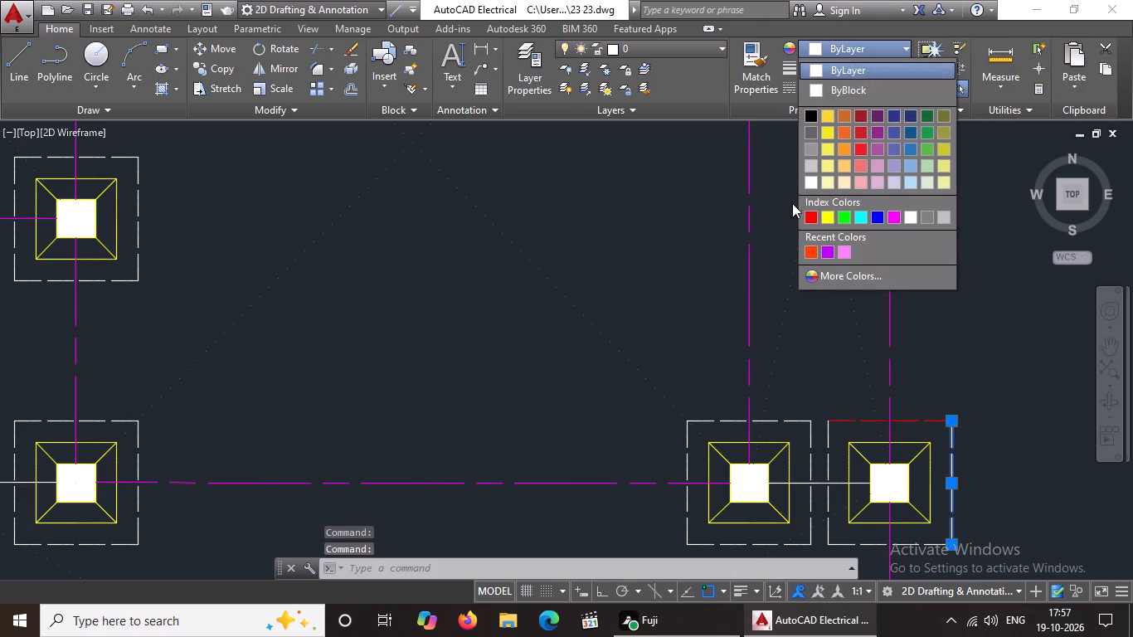
click(809, 212)
Colour the west and south sides of the same footing's outer square red.
click(825, 456)
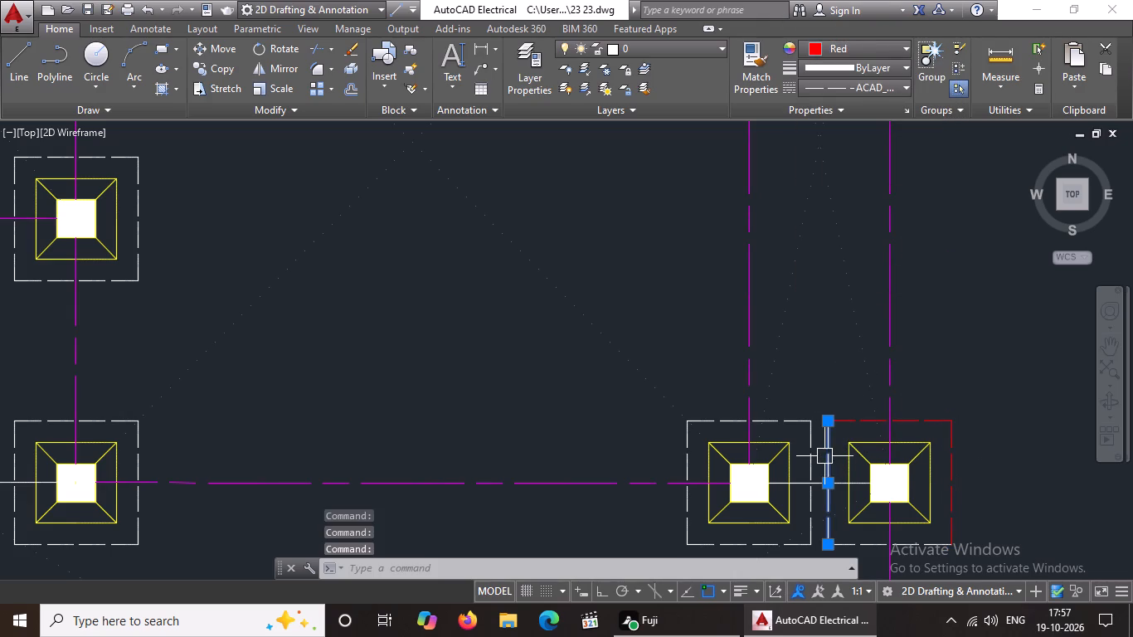
click(842, 49)
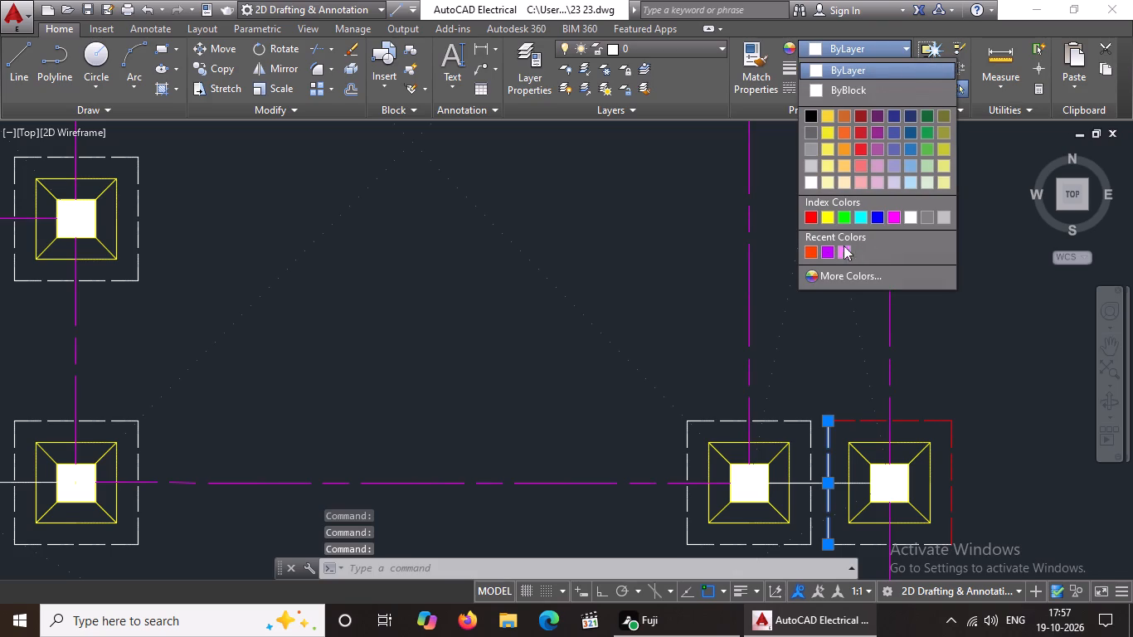
click(806, 221)
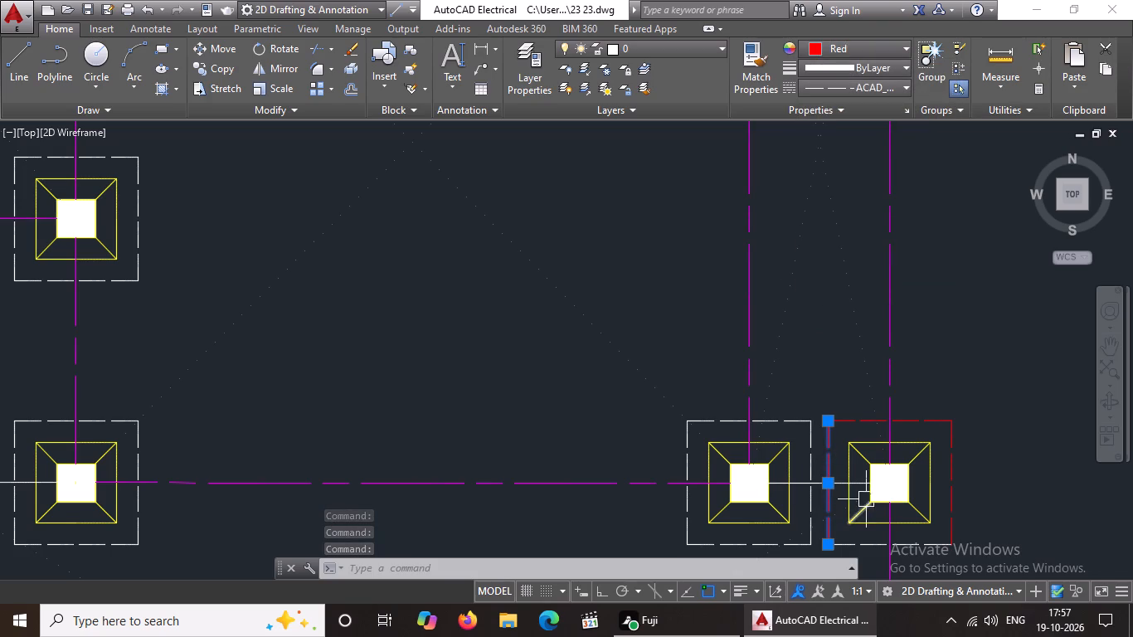
middle_drag(892, 517, 868, 397)
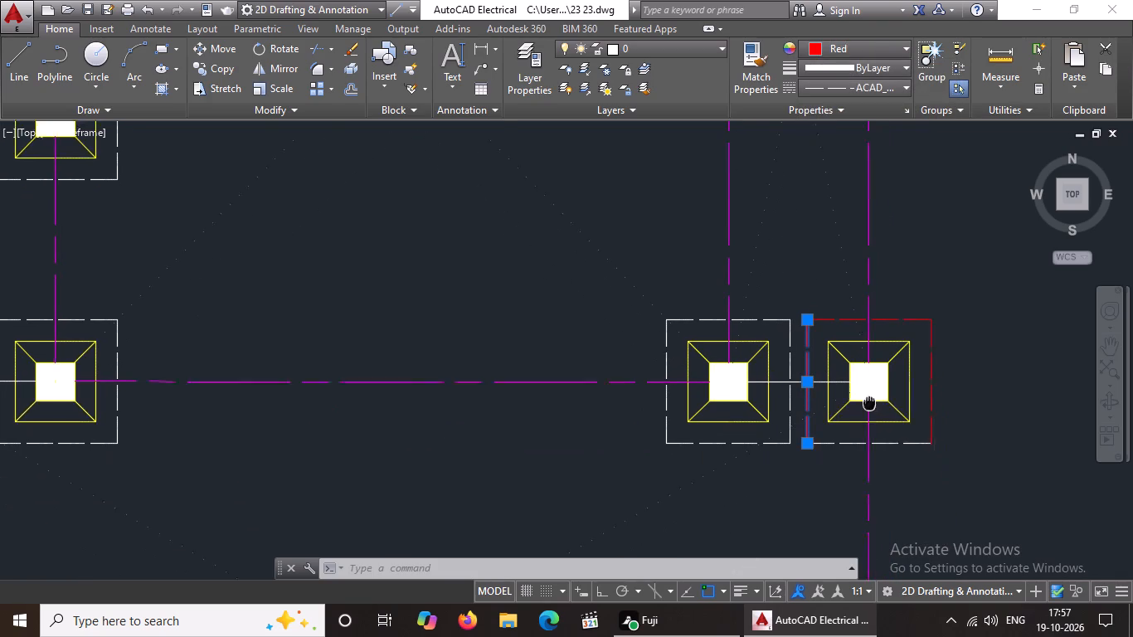
middle_drag(868, 397, 867, 388)
click(892, 412)
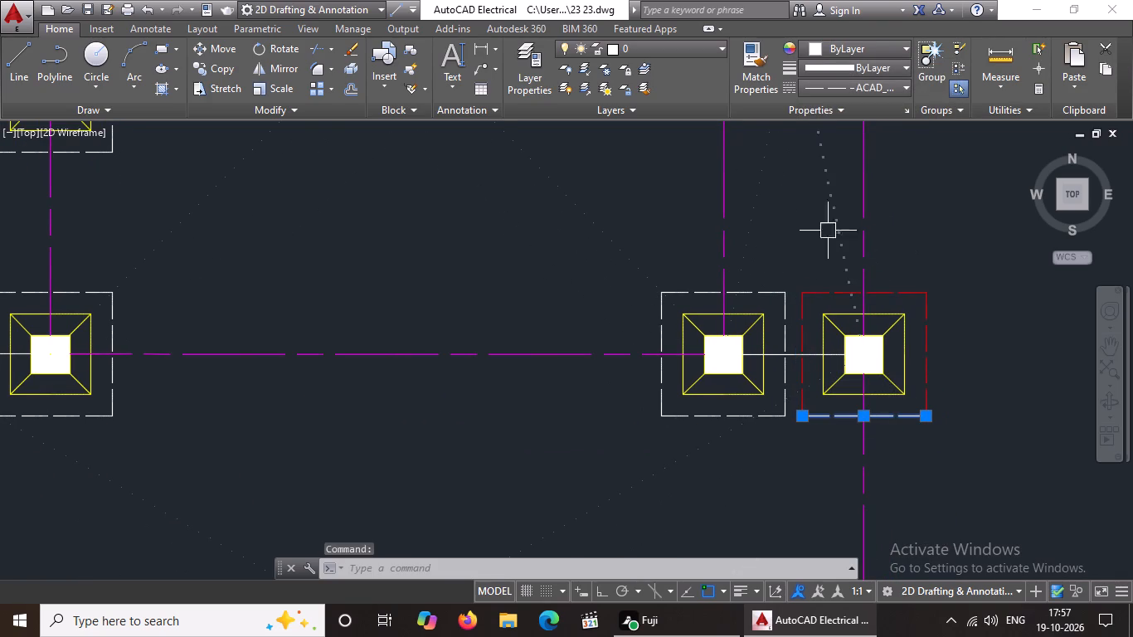
click(845, 40)
click(810, 212)
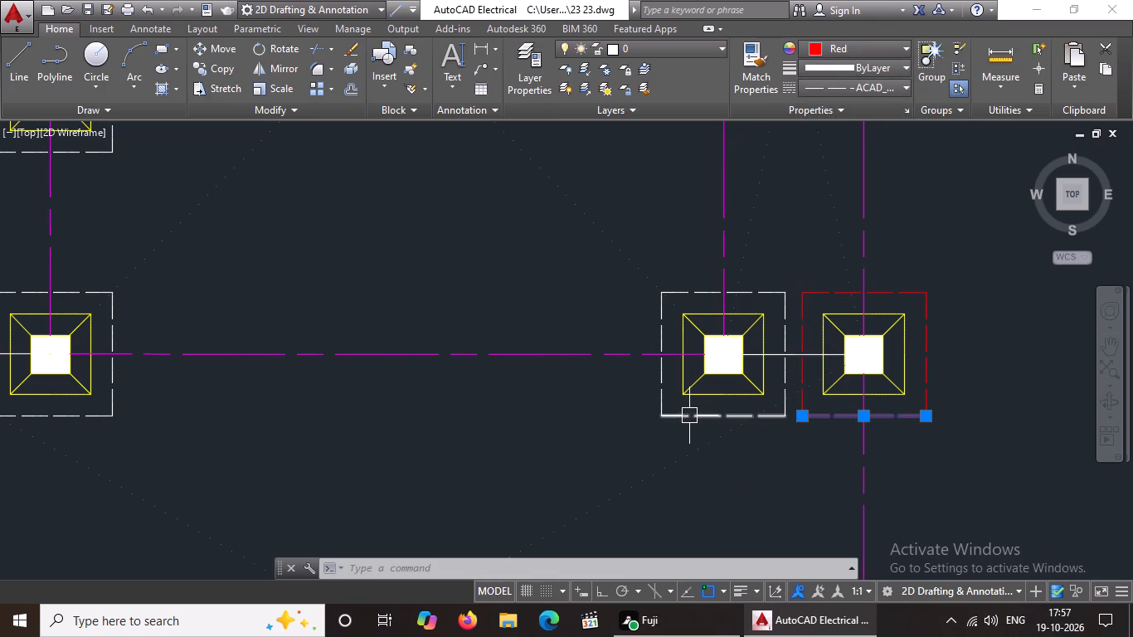
Colour all four sides of the outer dashed square red at the footing immediately west of the easternmost footing just south of the northern row.
scroll(689, 413, up, 1)
click(660, 419)
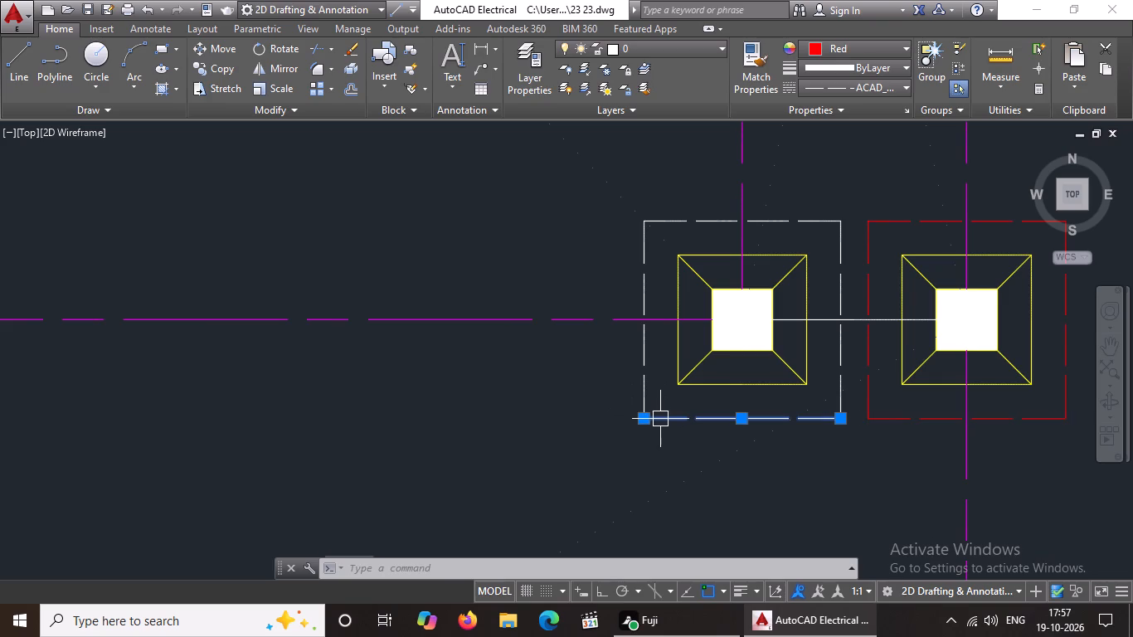
click(862, 39)
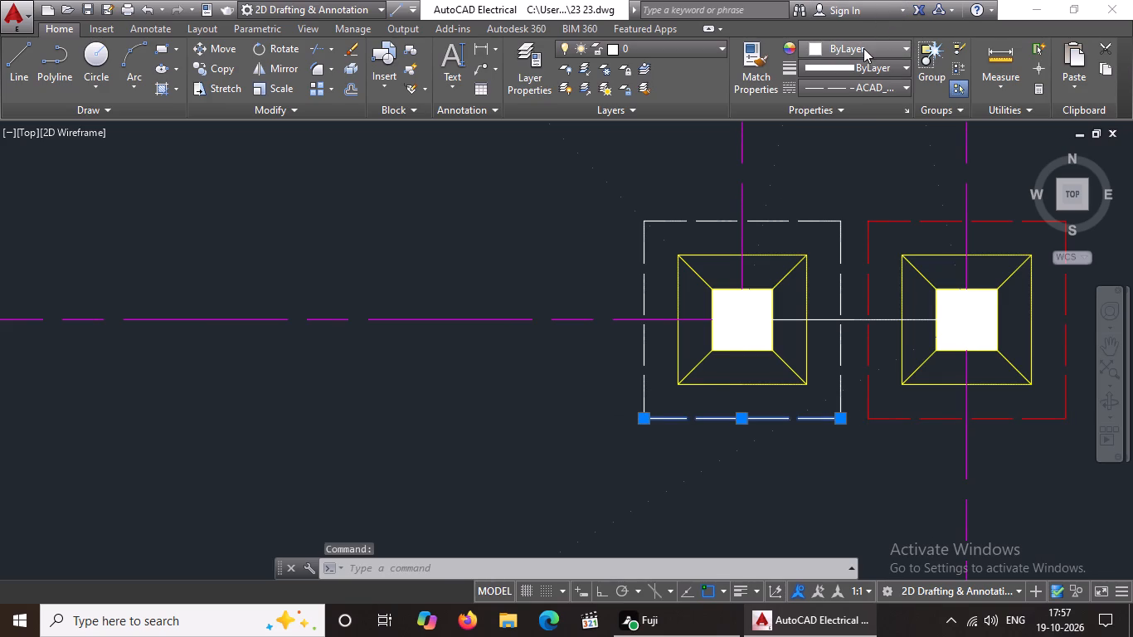
click(863, 48)
click(811, 209)
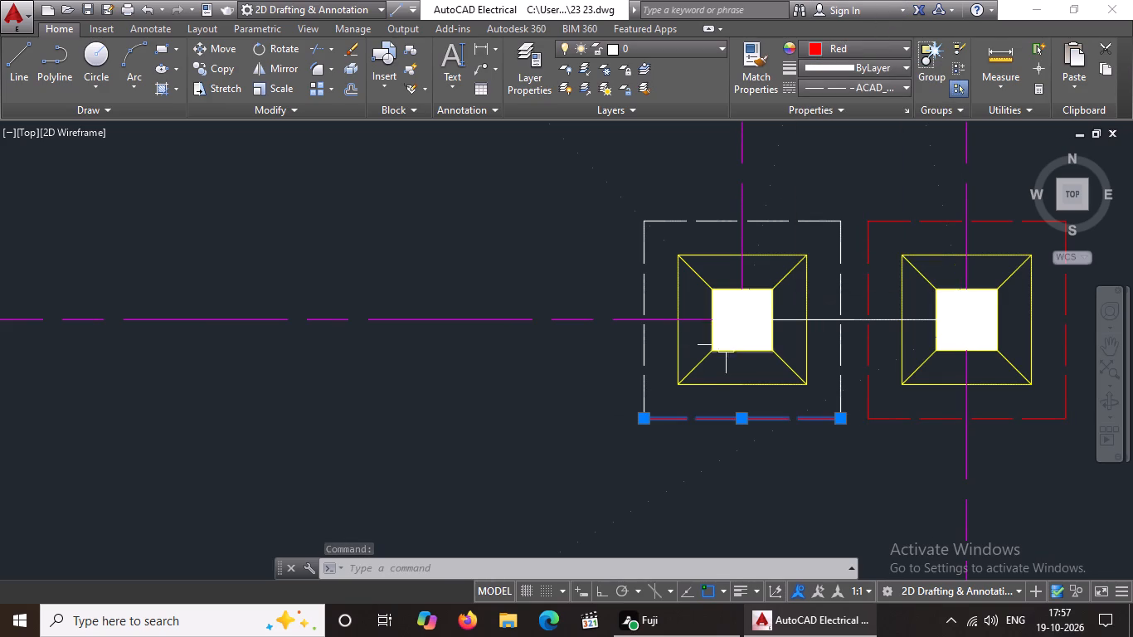
click(649, 359)
click(869, 52)
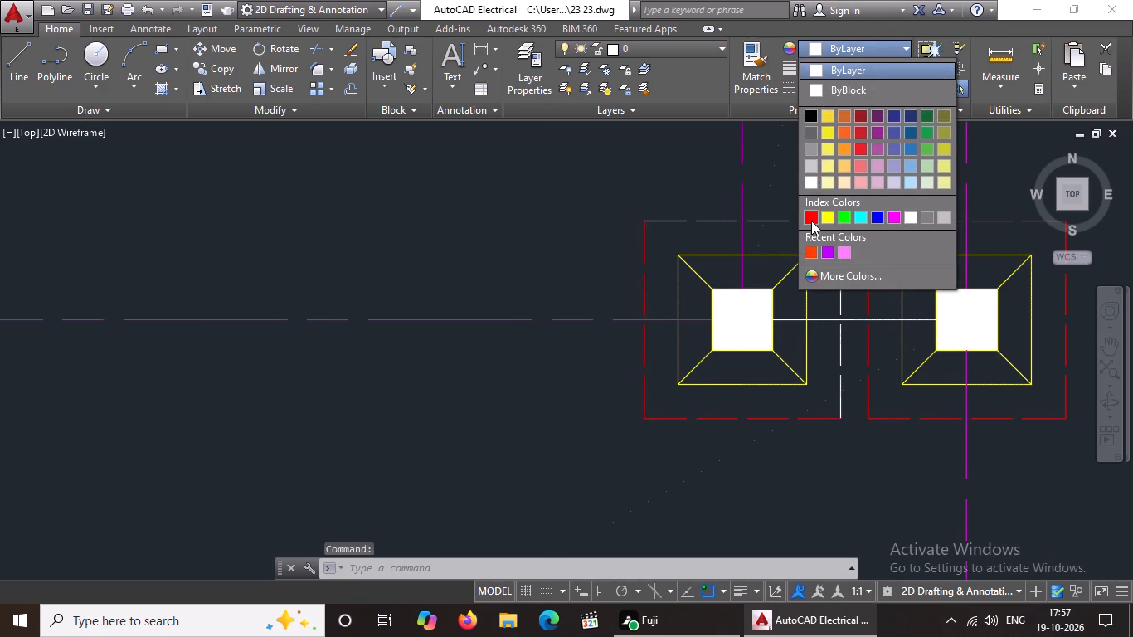
click(811, 219)
click(692, 222)
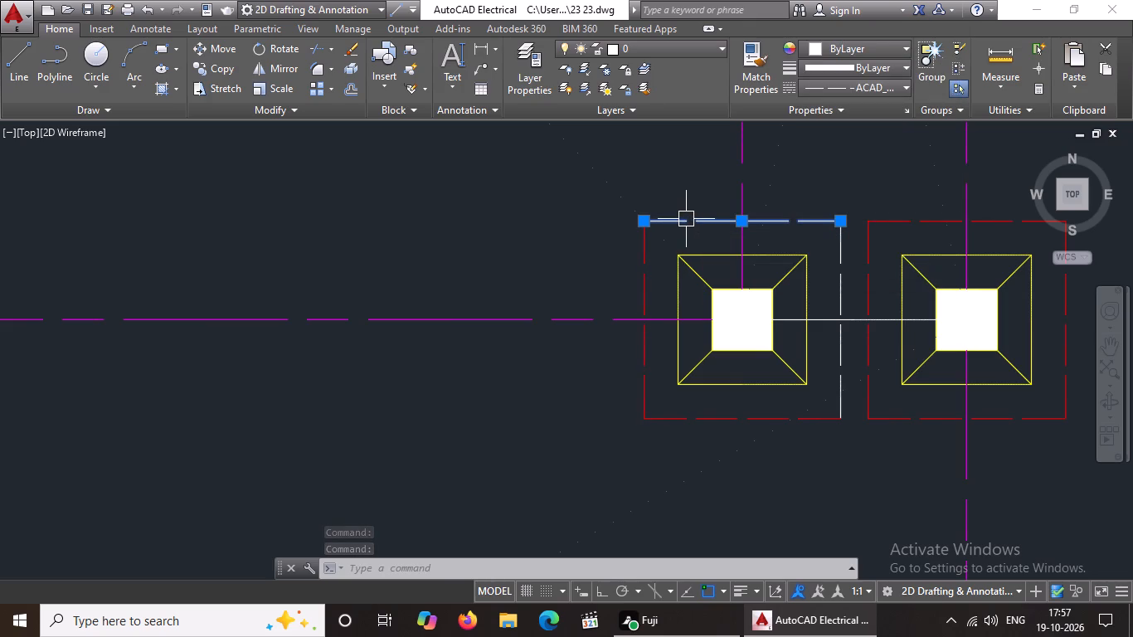
click(861, 42)
click(805, 213)
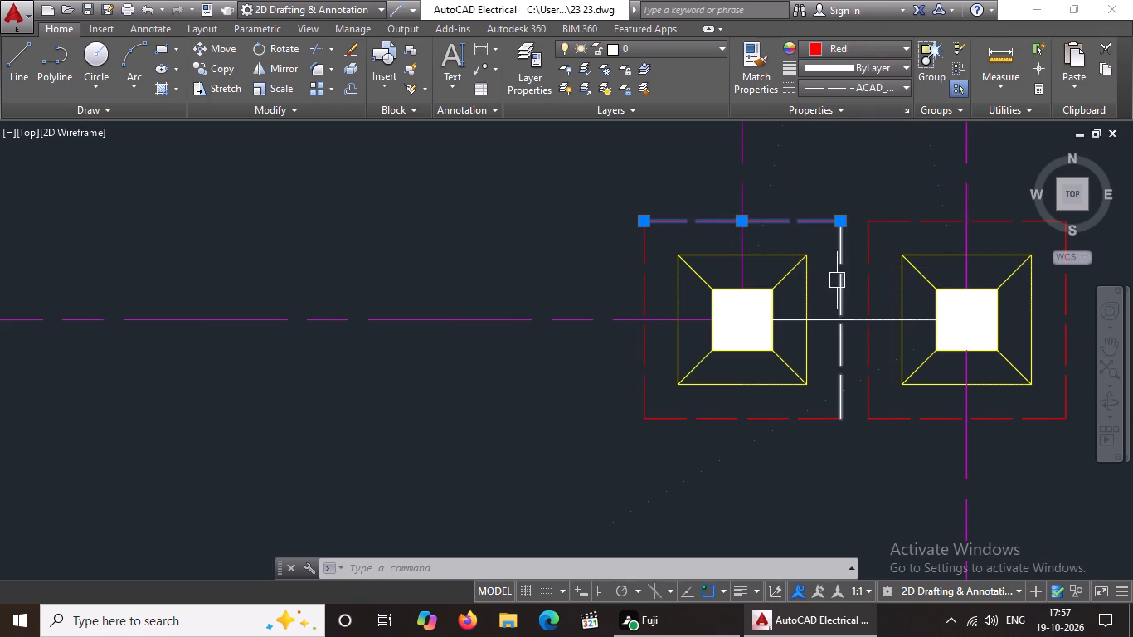
click(837, 280)
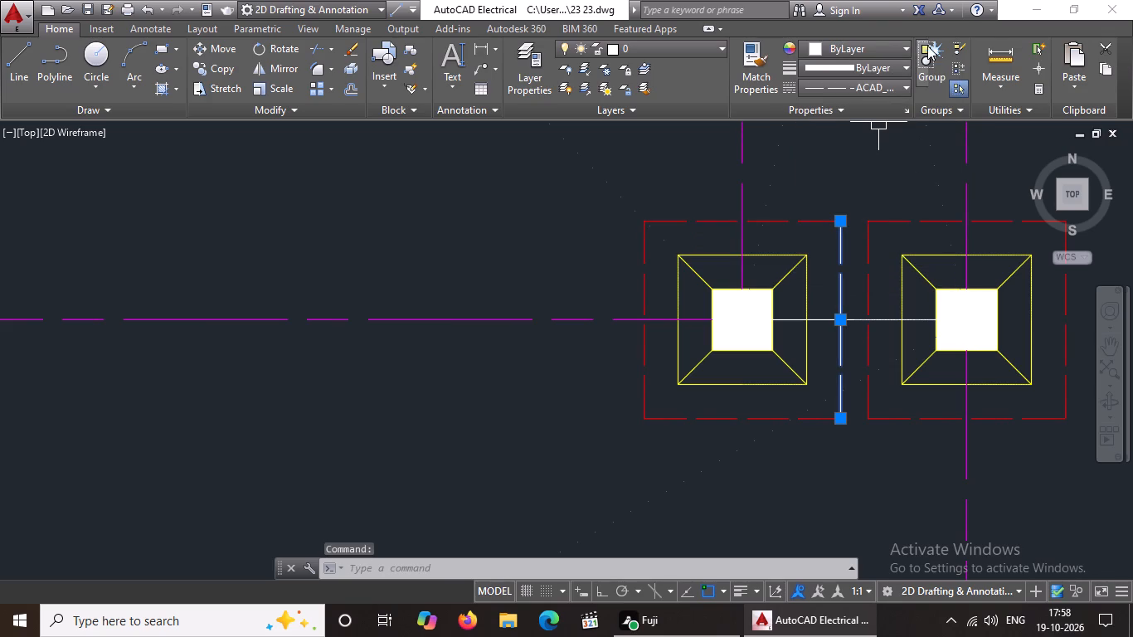
click(873, 44)
click(810, 213)
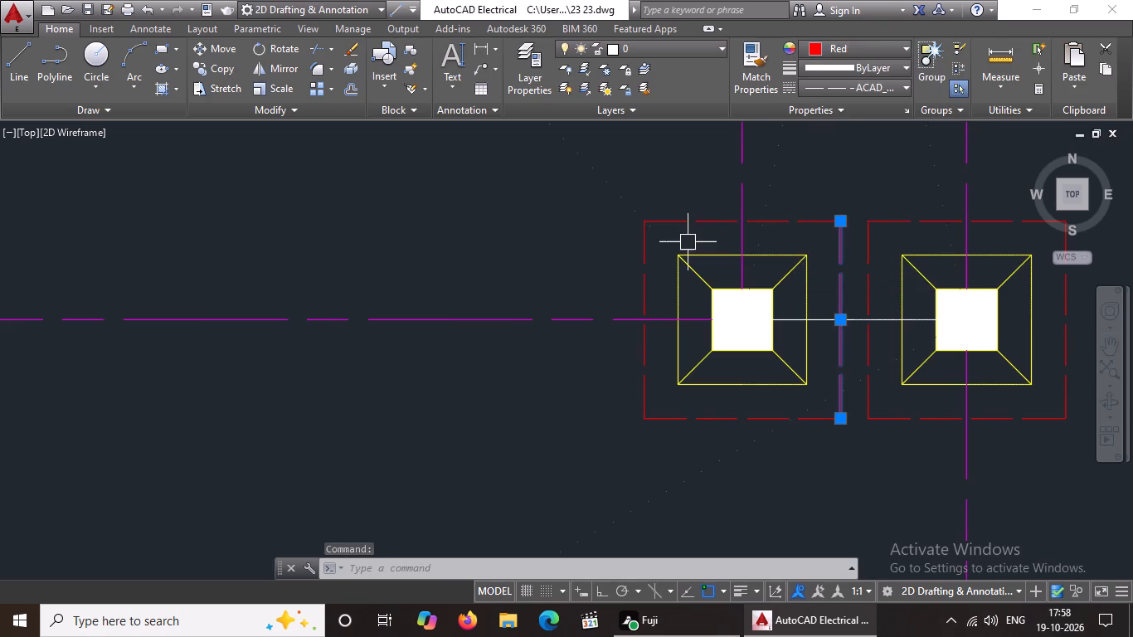
Colour all four sides of the outer dashed square red at the footing directly south of the northern row's second footing from the west.
scroll(693, 241, down, 3)
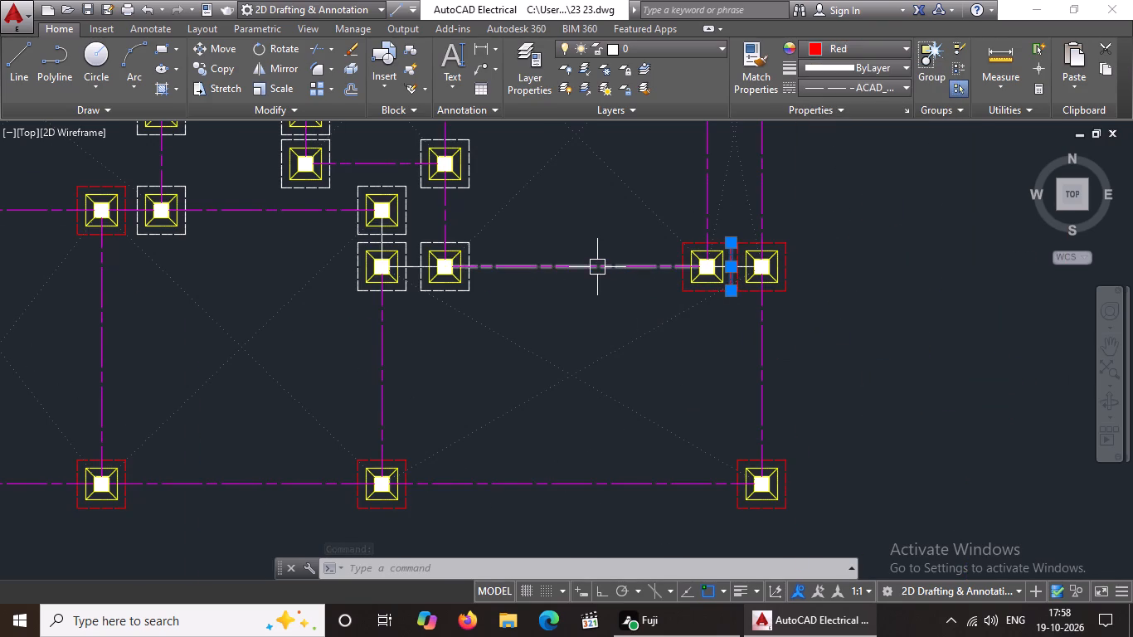
scroll(597, 266, down, 3)
scroll(437, 183, up, 4)
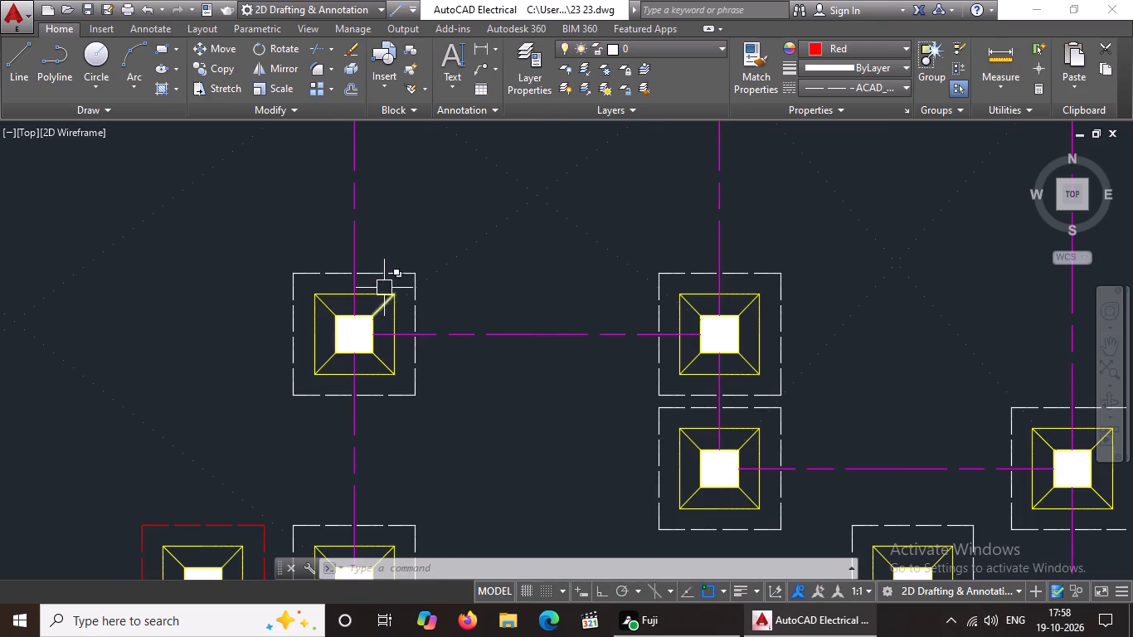
click(388, 276)
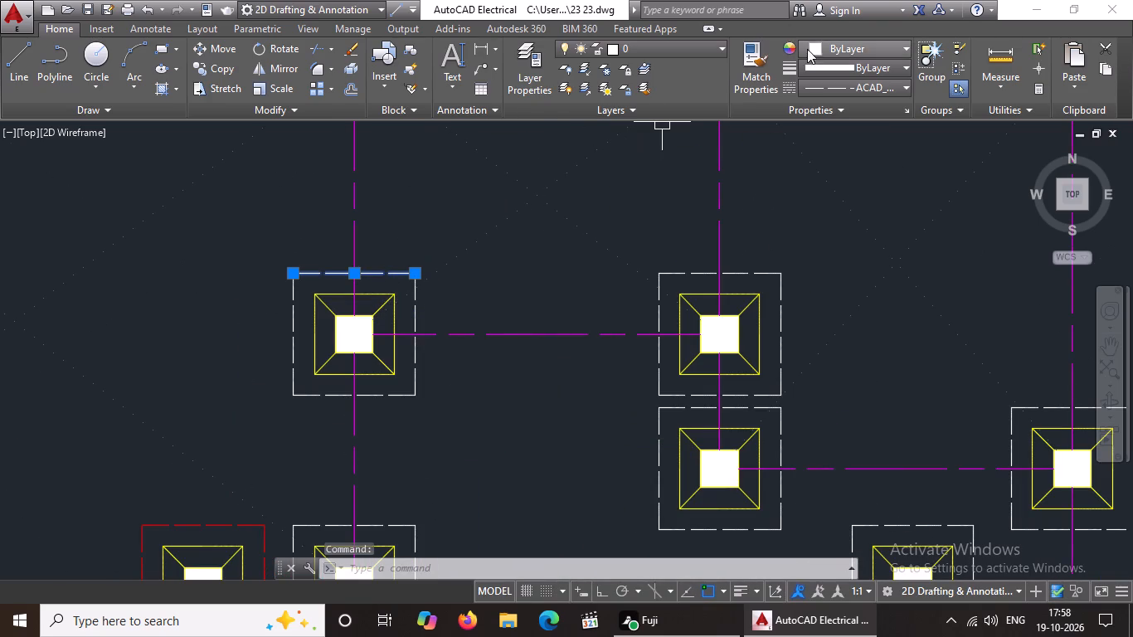
click(815, 40)
click(806, 209)
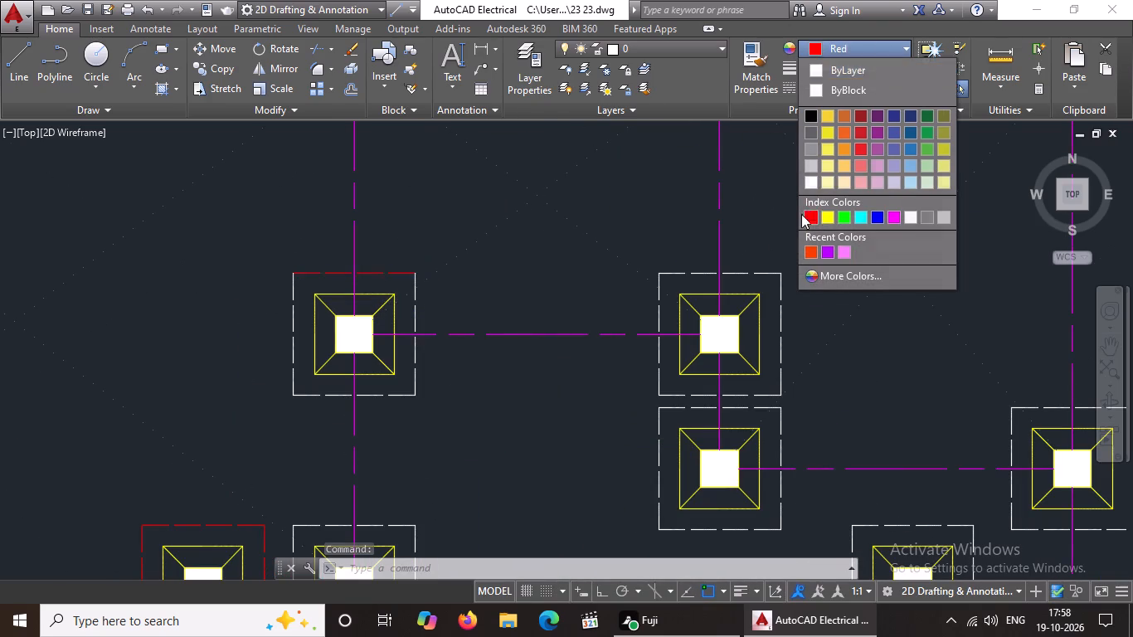
click(299, 336)
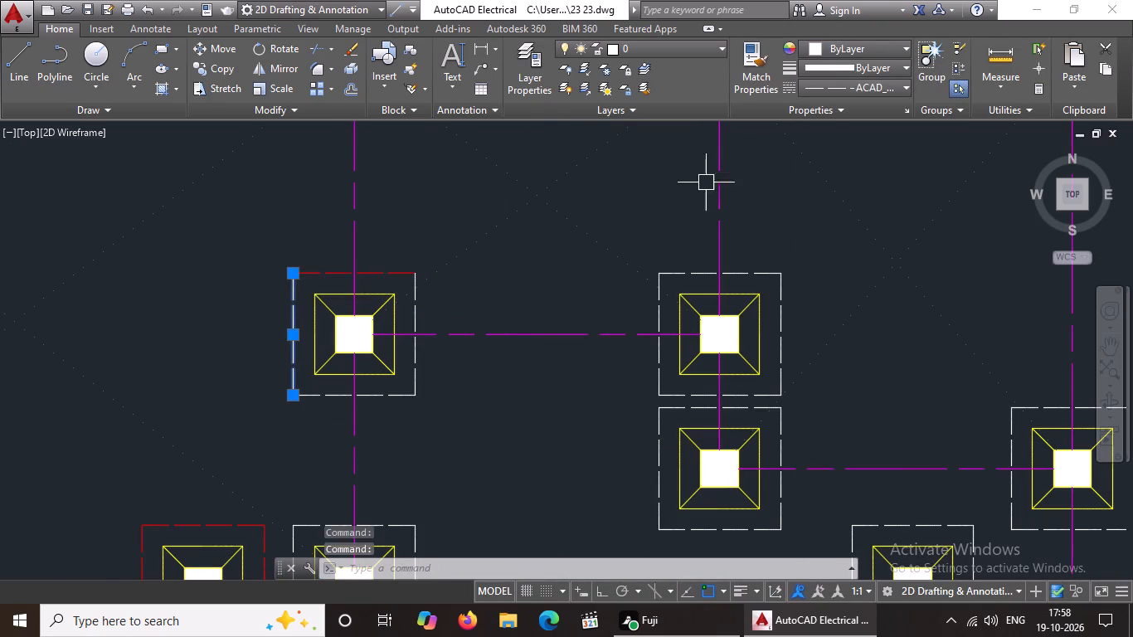
click(851, 42)
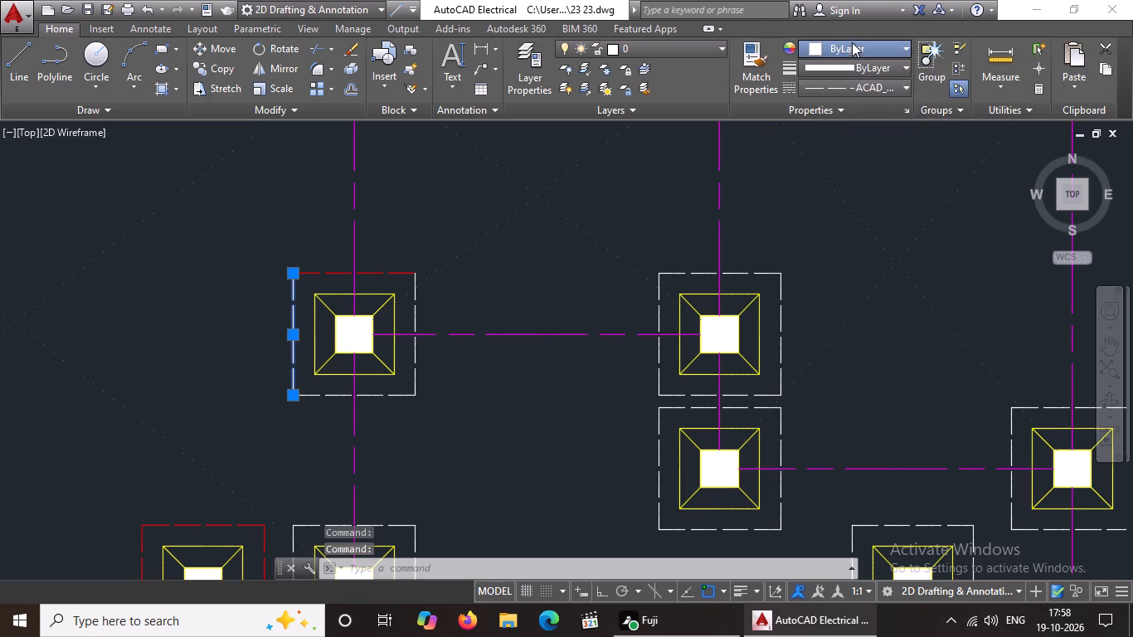
click(806, 210)
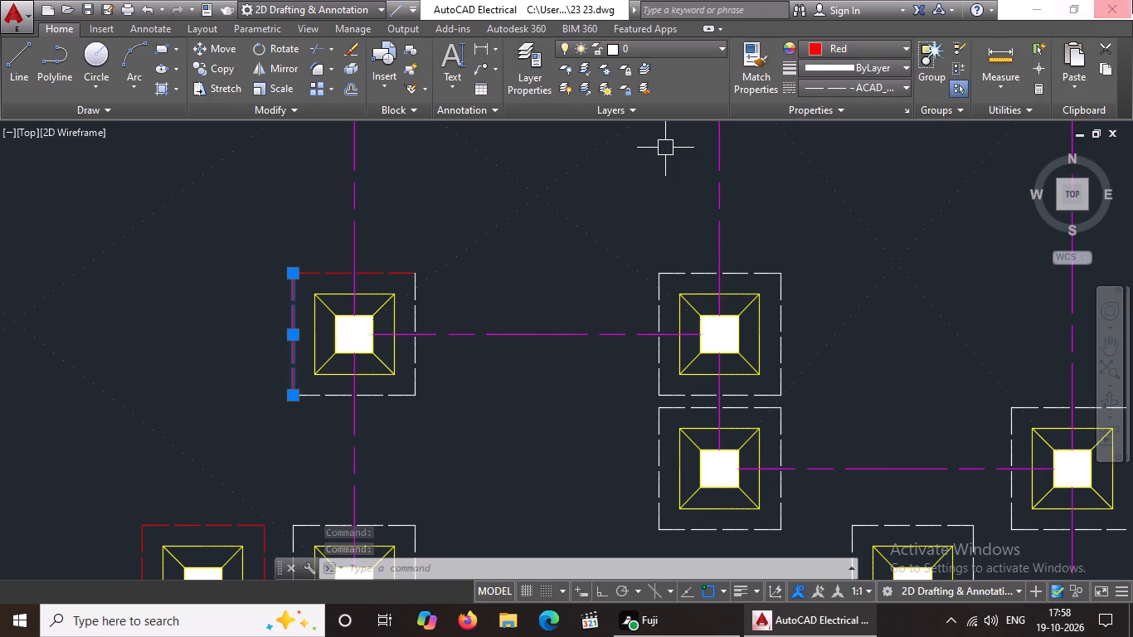
click(326, 396)
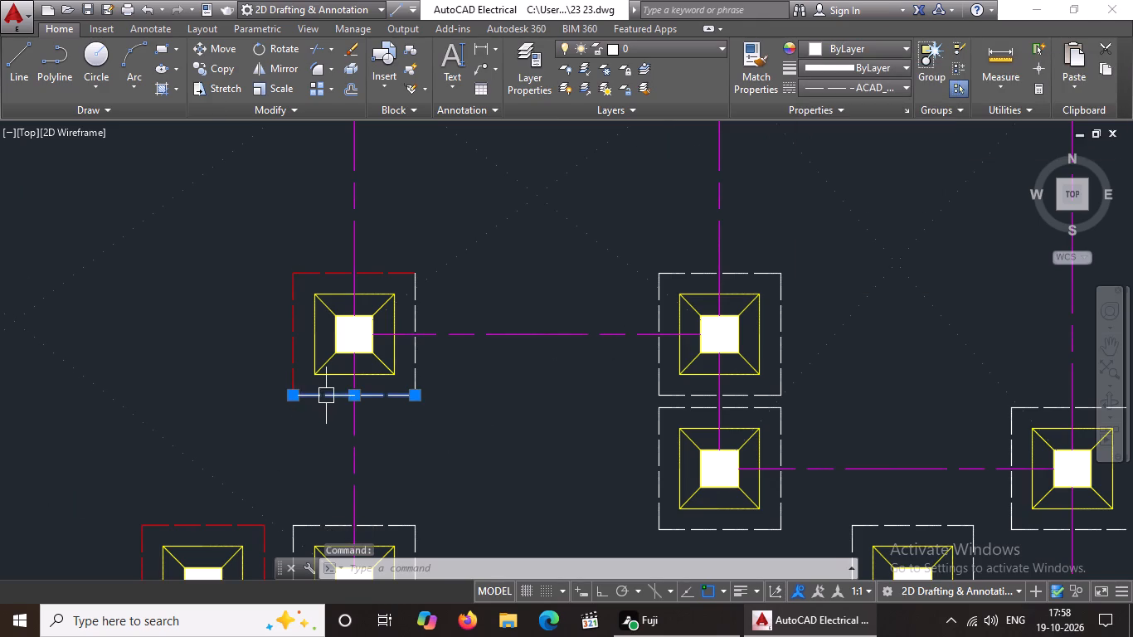
click(837, 48)
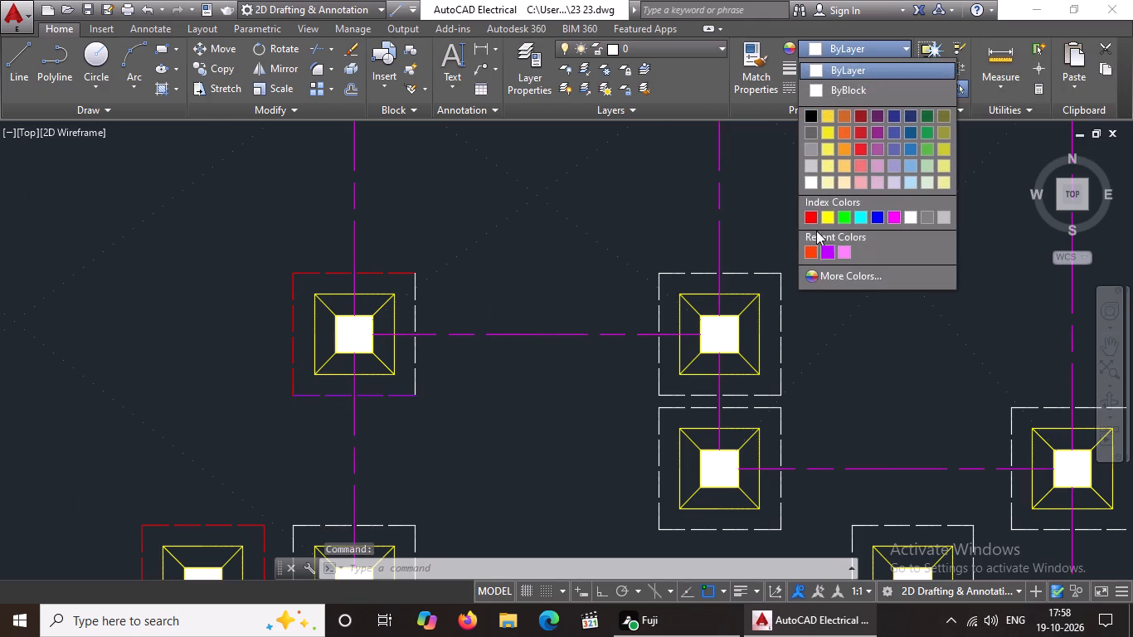
click(809, 210)
click(414, 305)
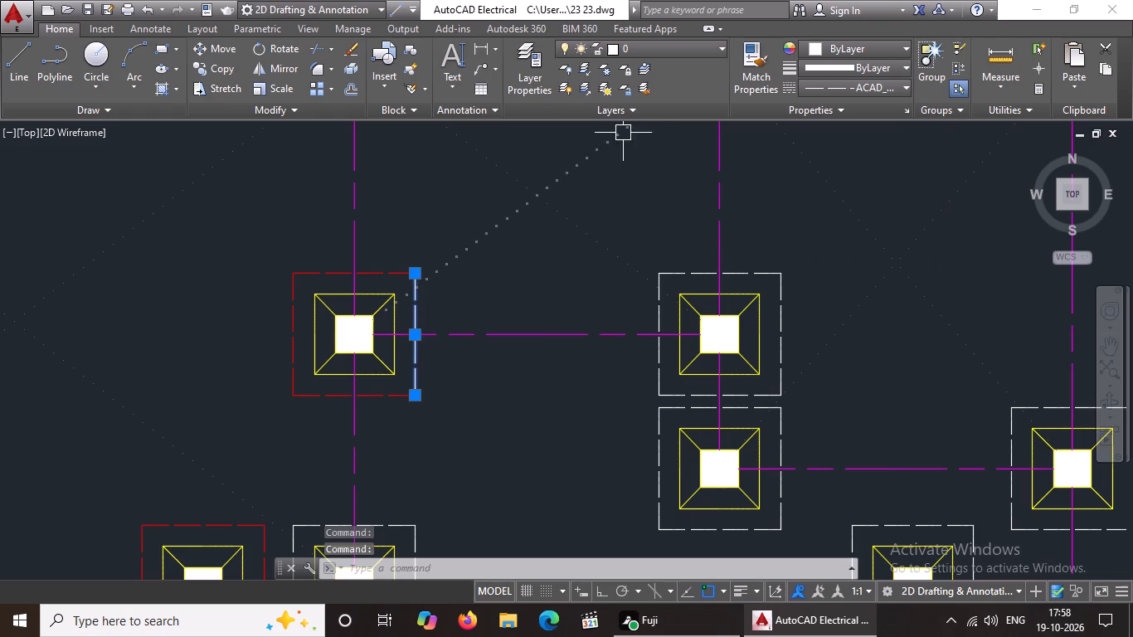
click(824, 51)
click(810, 212)
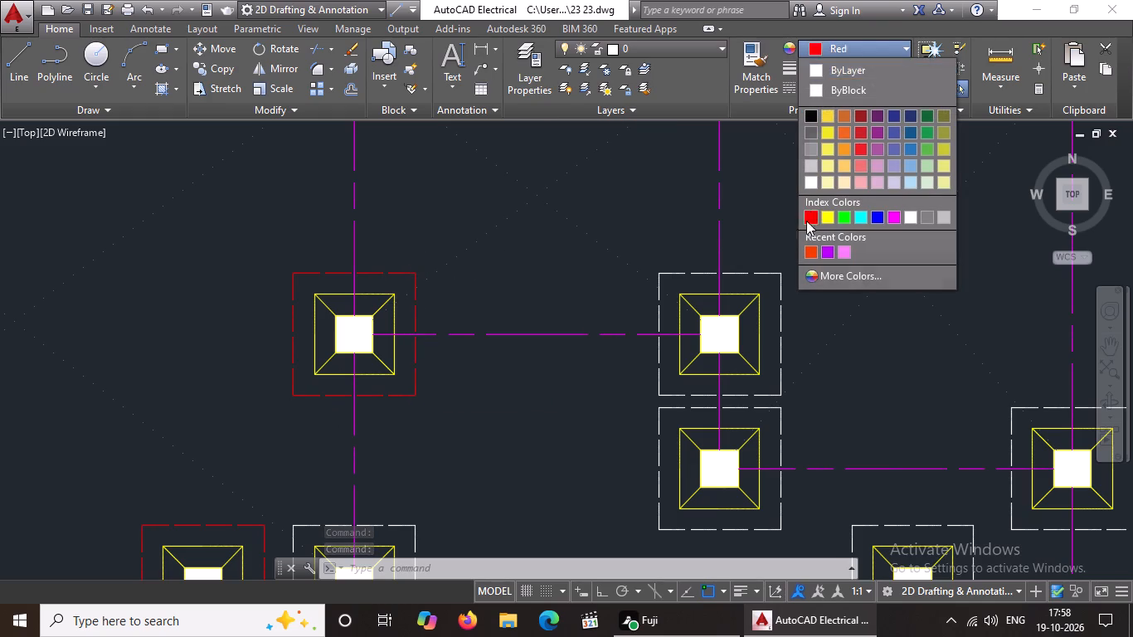
Colour the outer square's north and east sides red at the third footing from the west in the middle row.
scroll(666, 271, down, 3)
scroll(579, 365, up, 4)
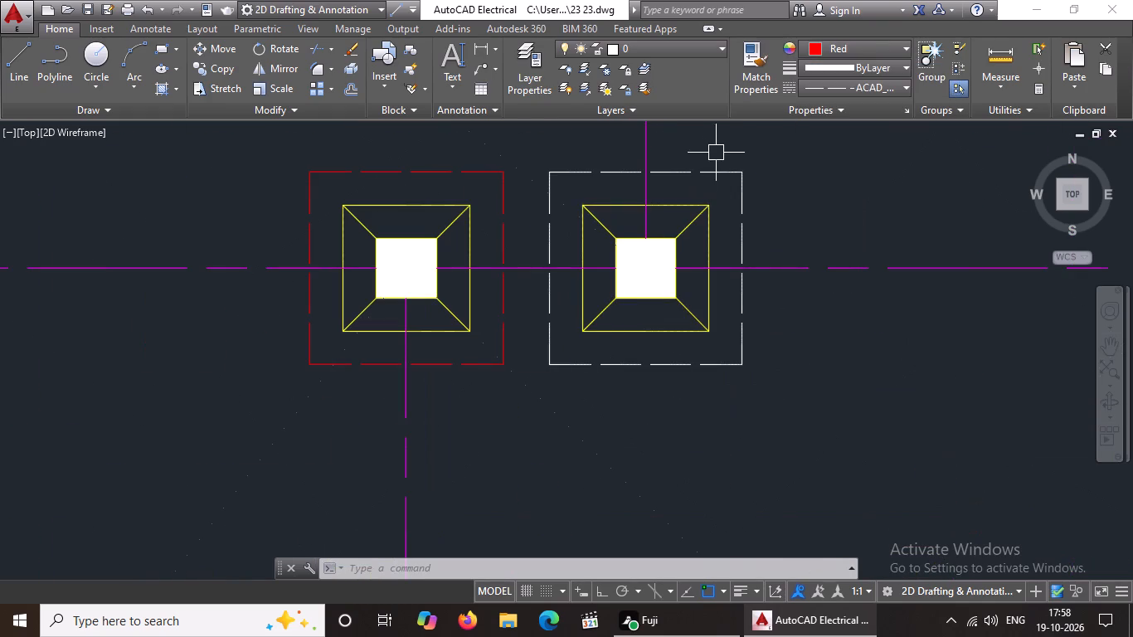
click(712, 171)
click(847, 42)
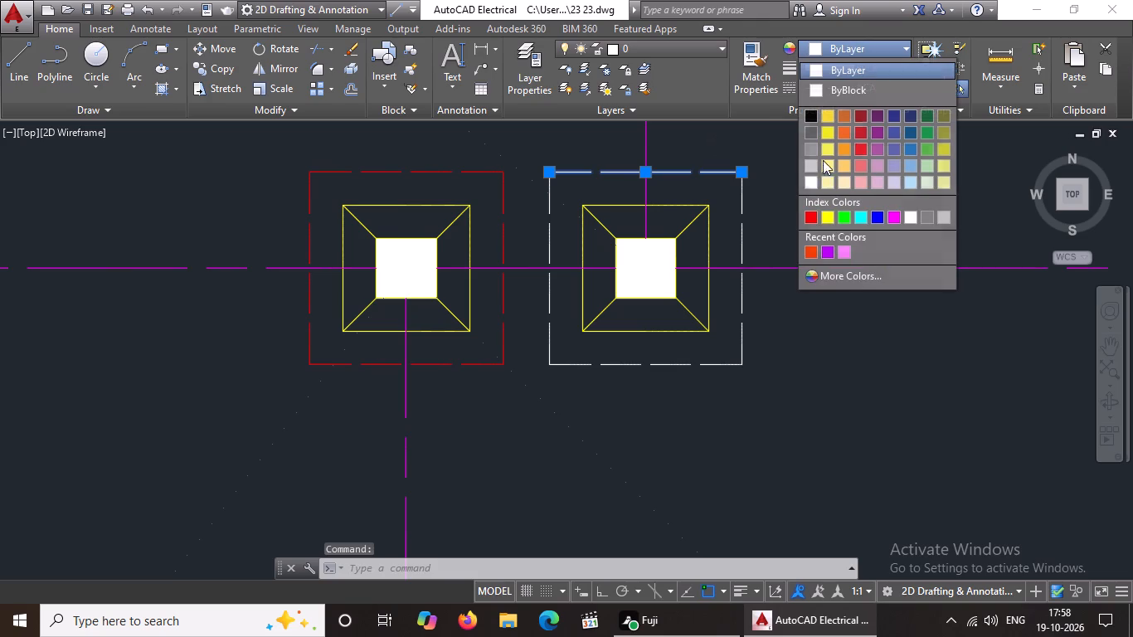
click(812, 212)
click(739, 234)
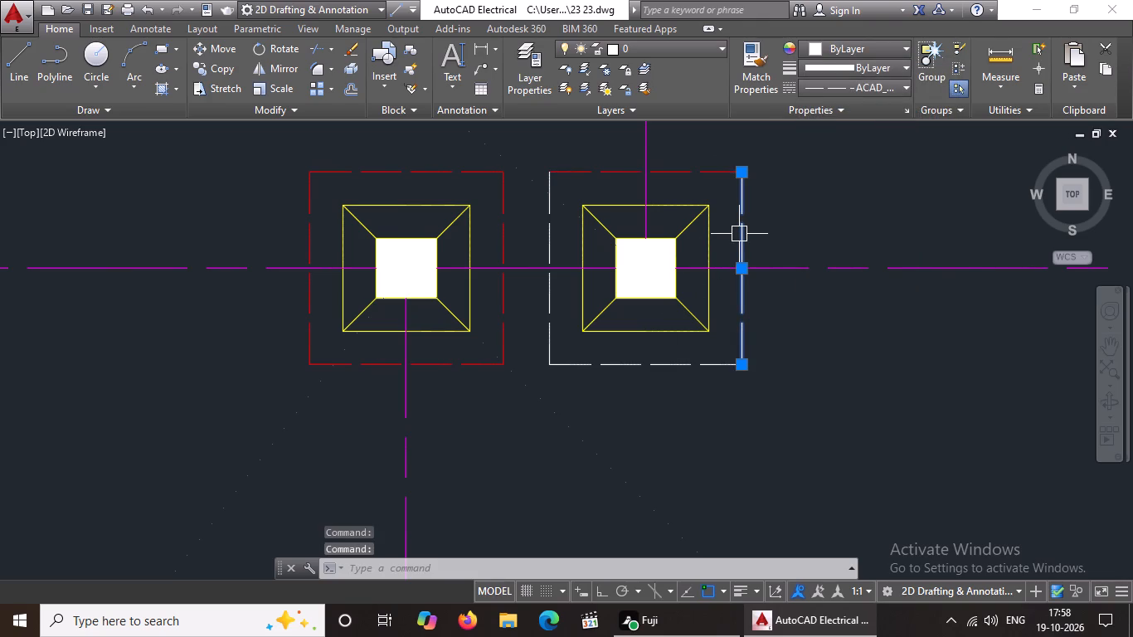
click(834, 48)
click(813, 212)
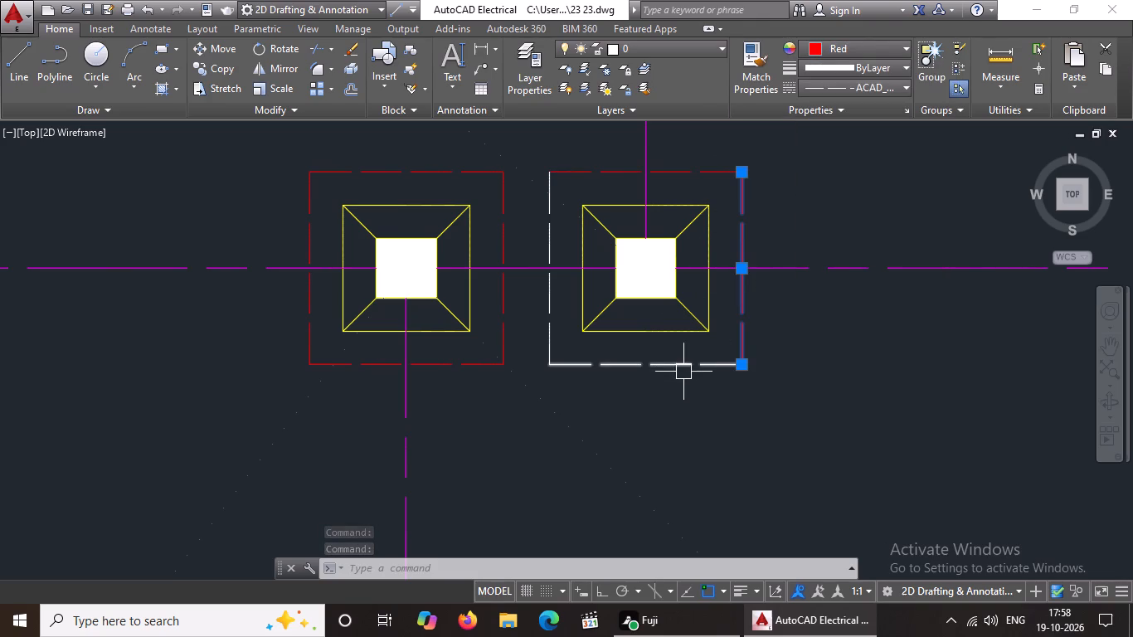
Colour the west and south sides of the same middle-row footing's outer square red.
click(687, 367)
click(818, 52)
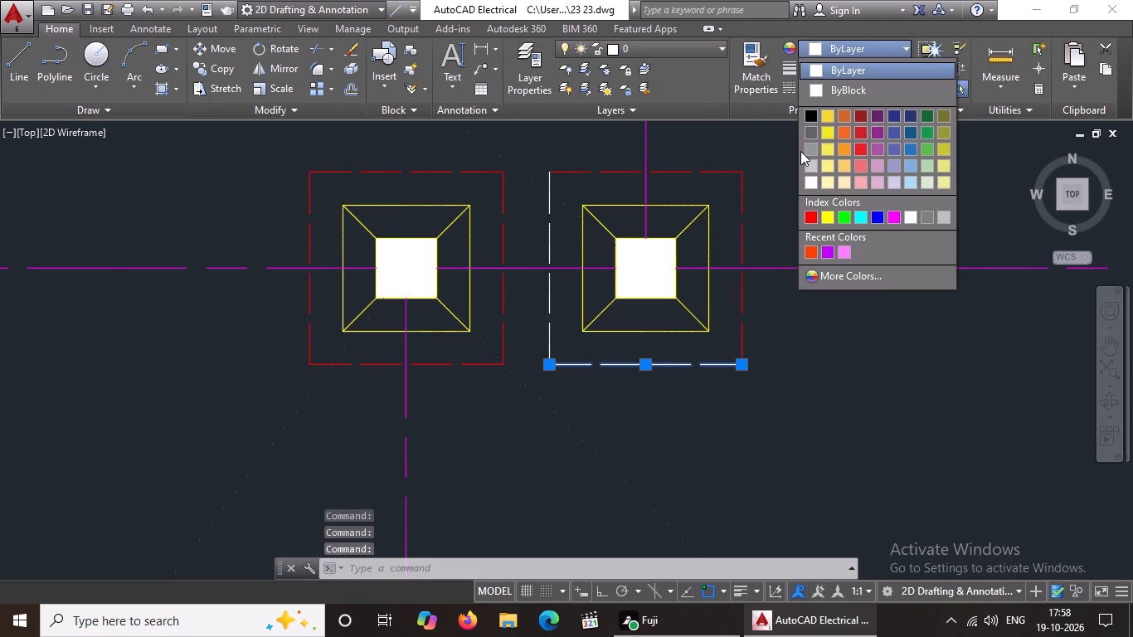
click(814, 208)
click(554, 246)
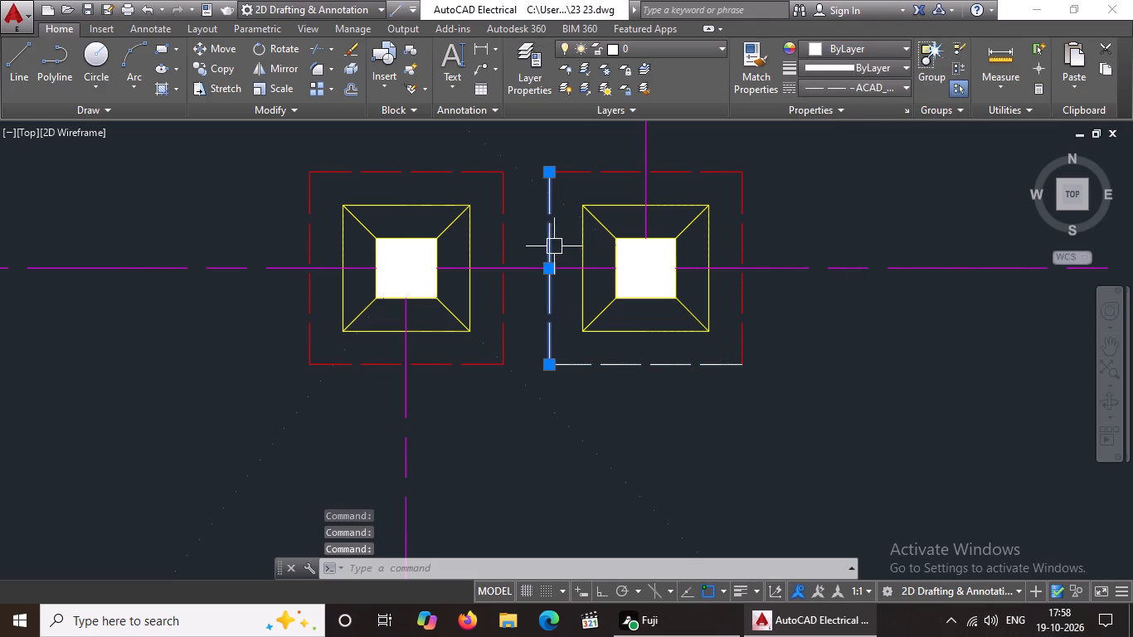
click(820, 39)
click(838, 46)
click(806, 214)
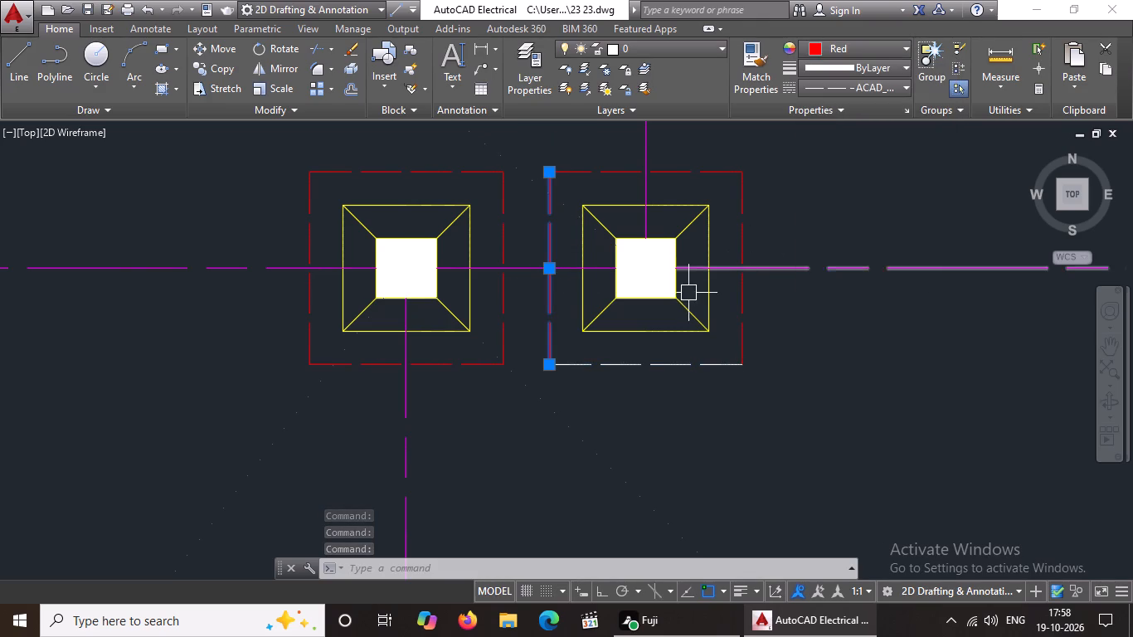
click(658, 372)
click(834, 43)
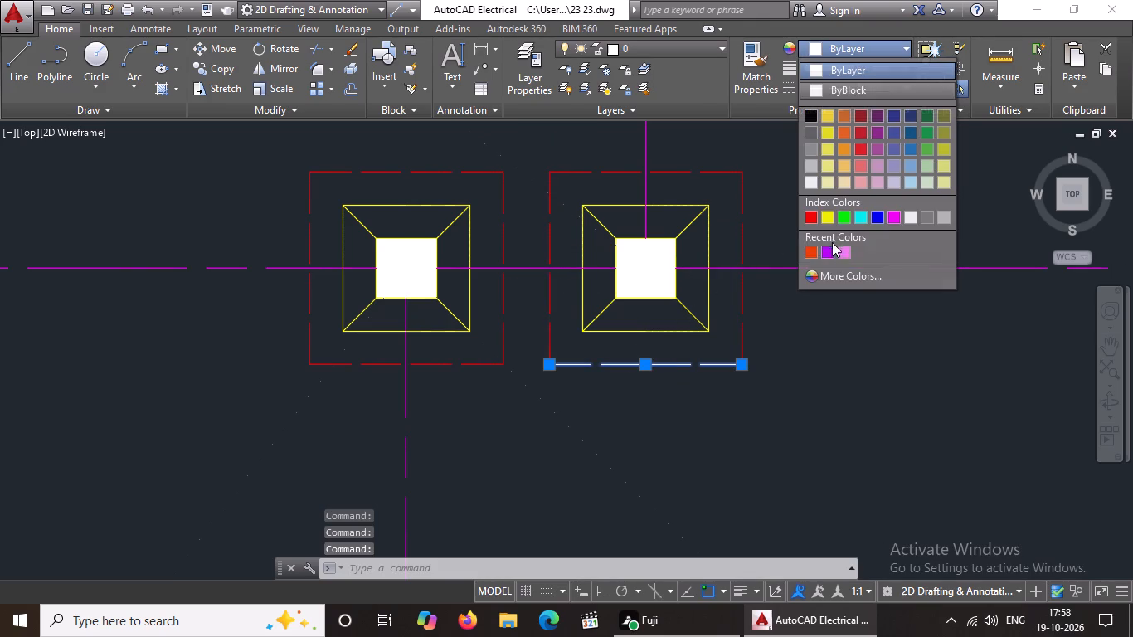
click(806, 215)
Colour the outer dashed square's north and east sides red at the upper of the two stacked footings south of the northern row's third footing.
scroll(780, 261, down, 4)
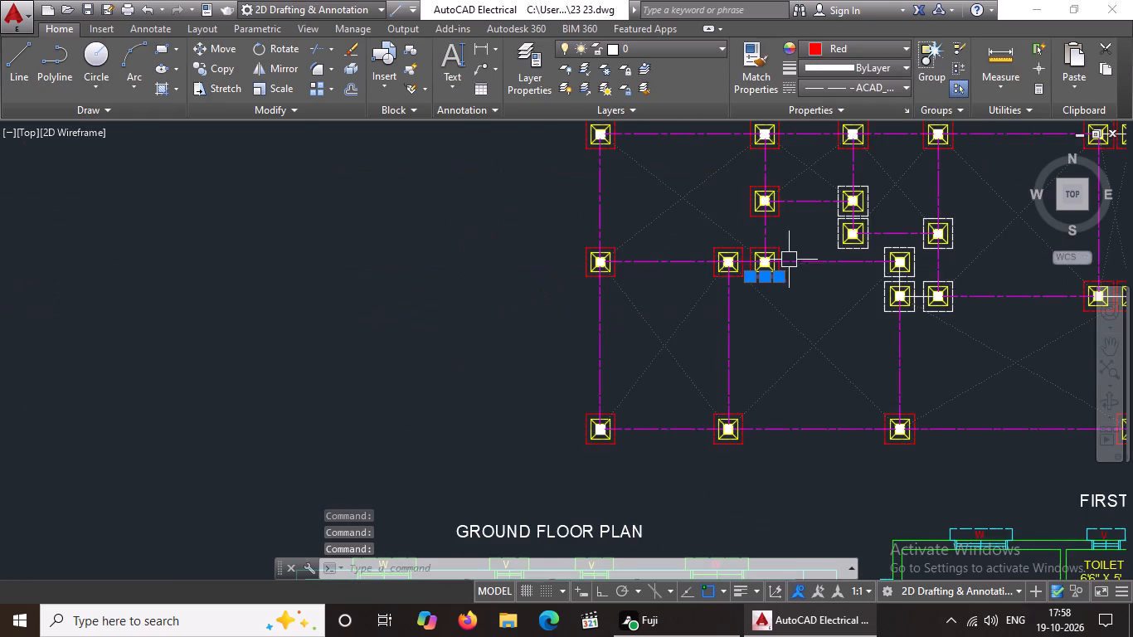
middle_drag(819, 243, 663, 303)
scroll(681, 299, up, 1)
scroll(673, 319, down, 1)
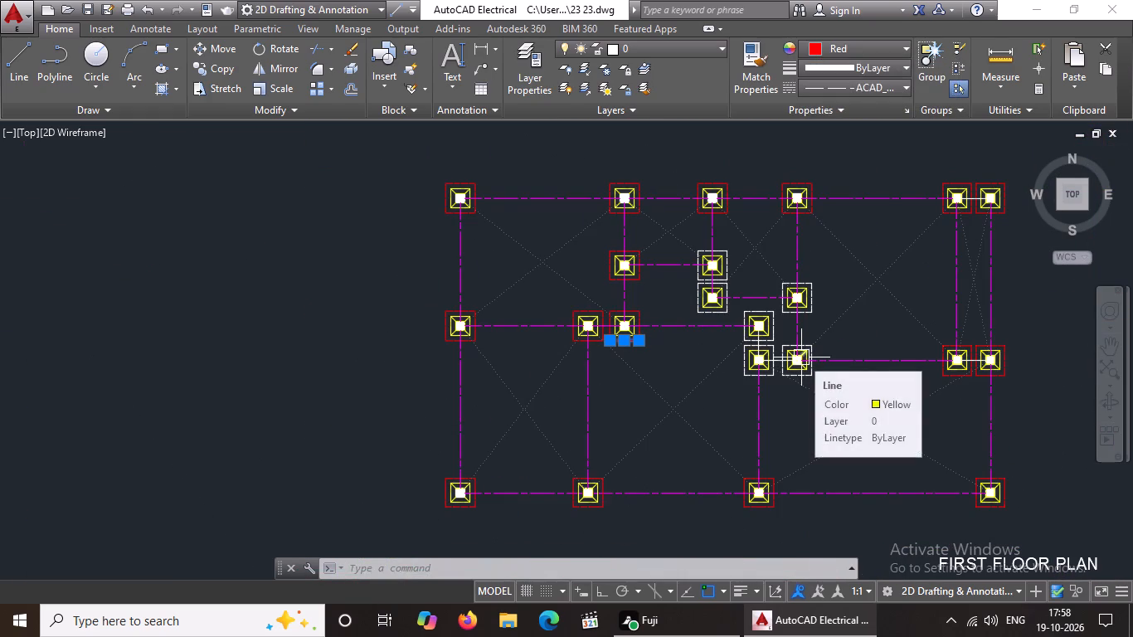
key(Escape)
scroll(731, 246, up, 3)
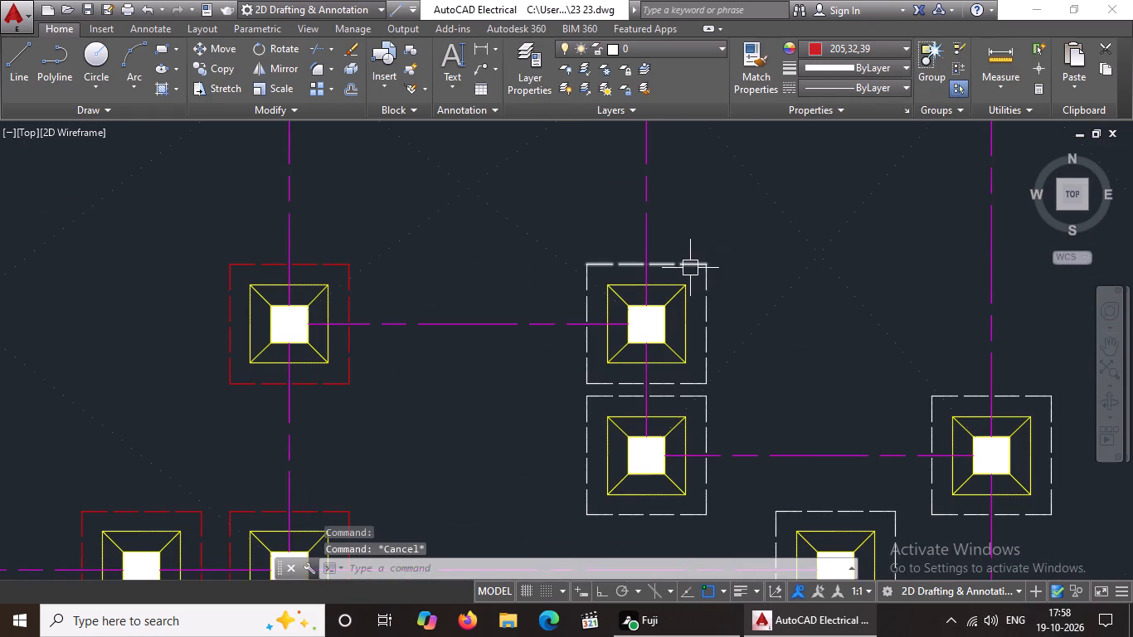
click(690, 266)
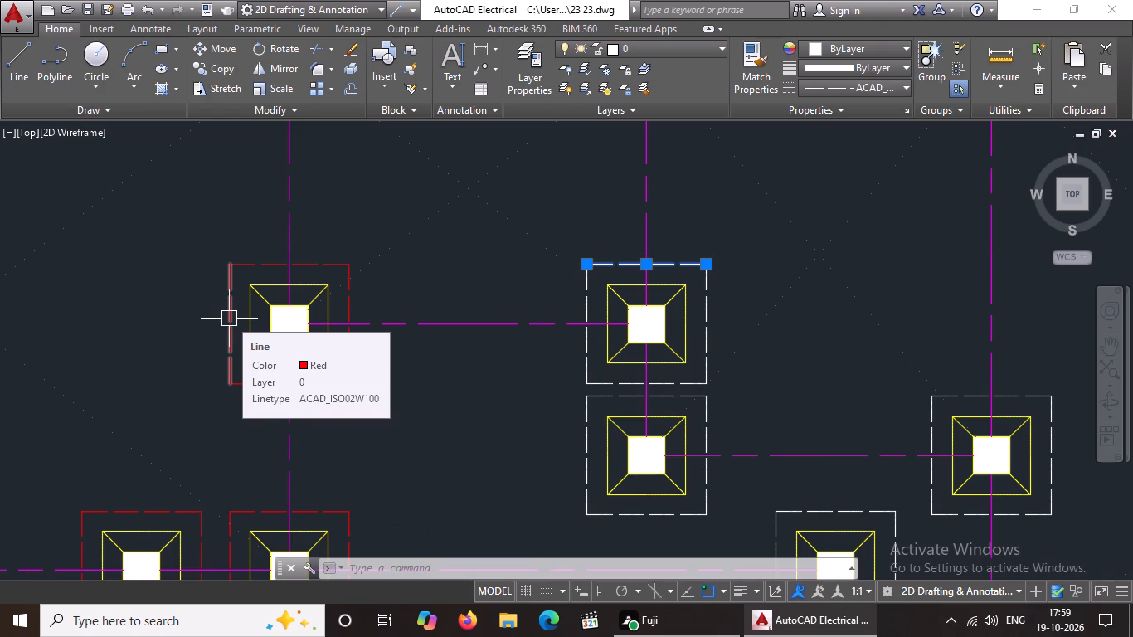
click(884, 45)
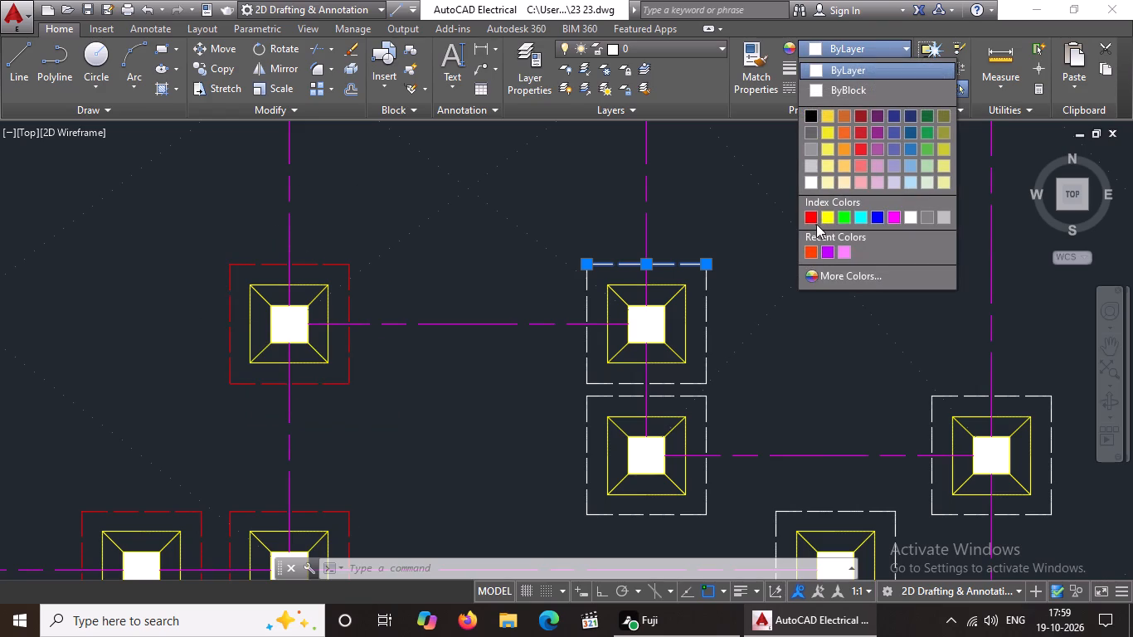
click(814, 222)
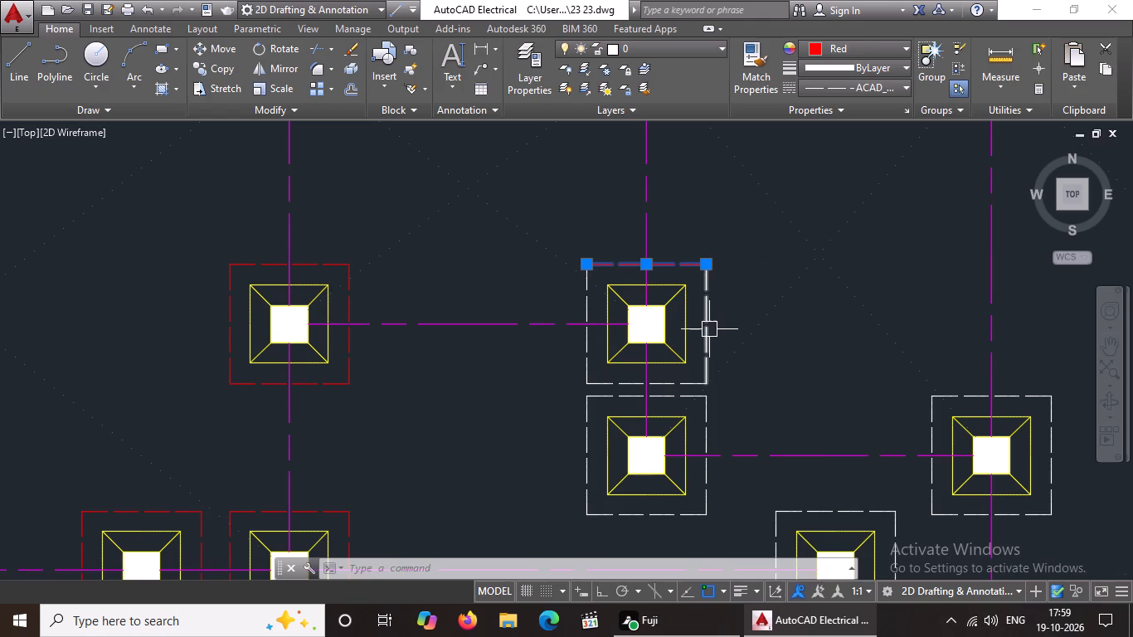
click(708, 330)
click(878, 51)
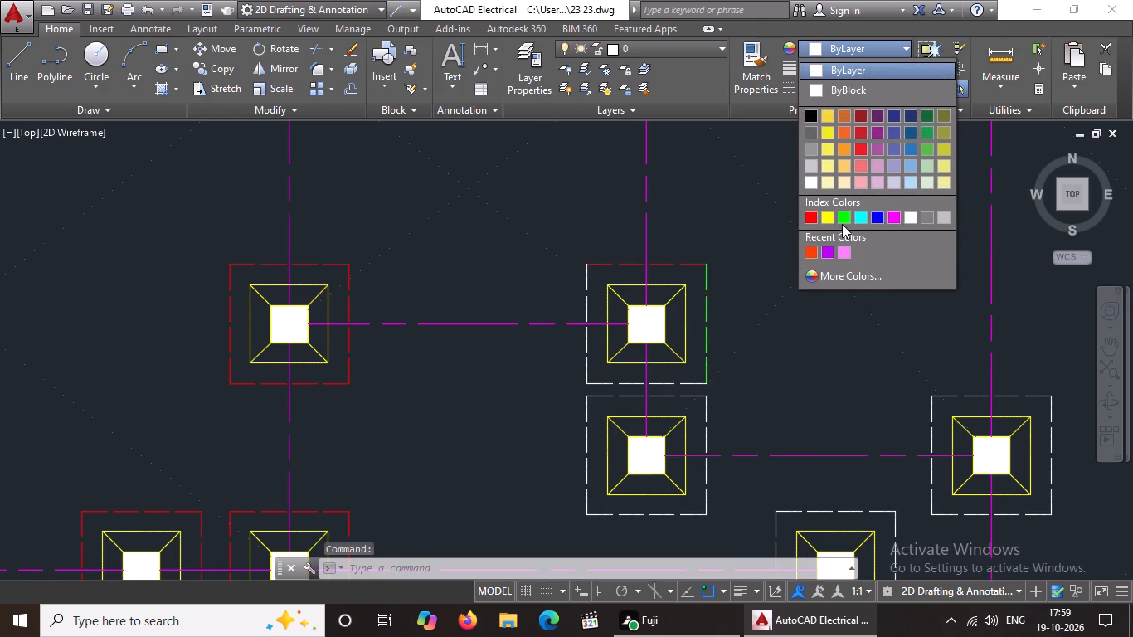
click(804, 214)
Colour the west and south sides of the same upper stacked footing's outer dashed square red.
scroll(801, 220, down, 5)
scroll(805, 270, up, 3)
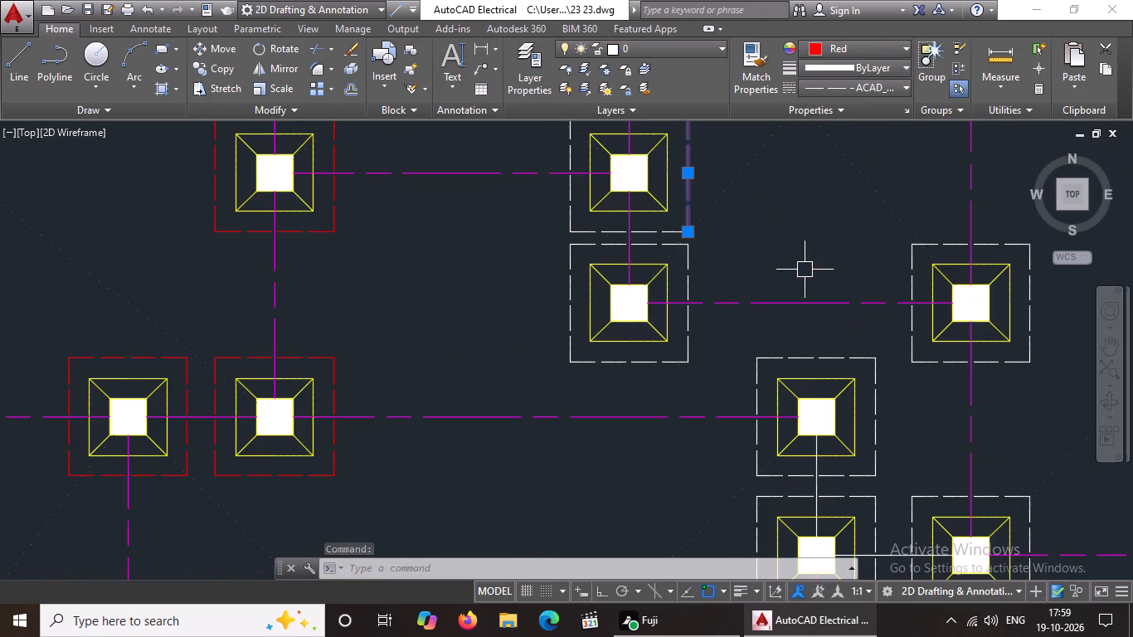
click(568, 208)
click(872, 49)
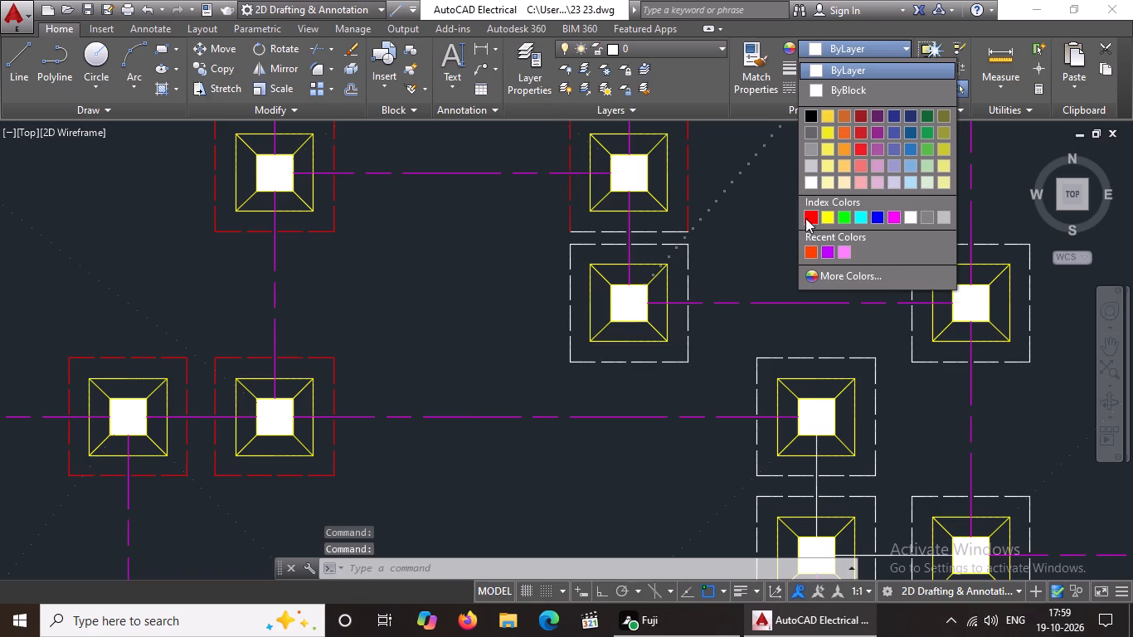
click(805, 215)
click(640, 231)
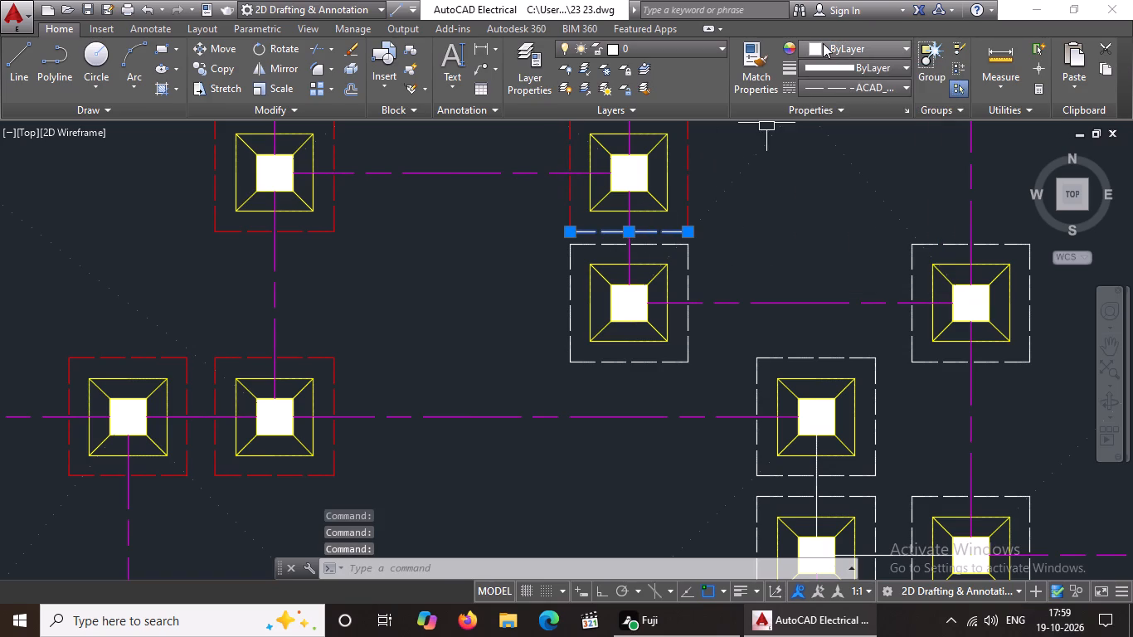
click(823, 42)
click(808, 212)
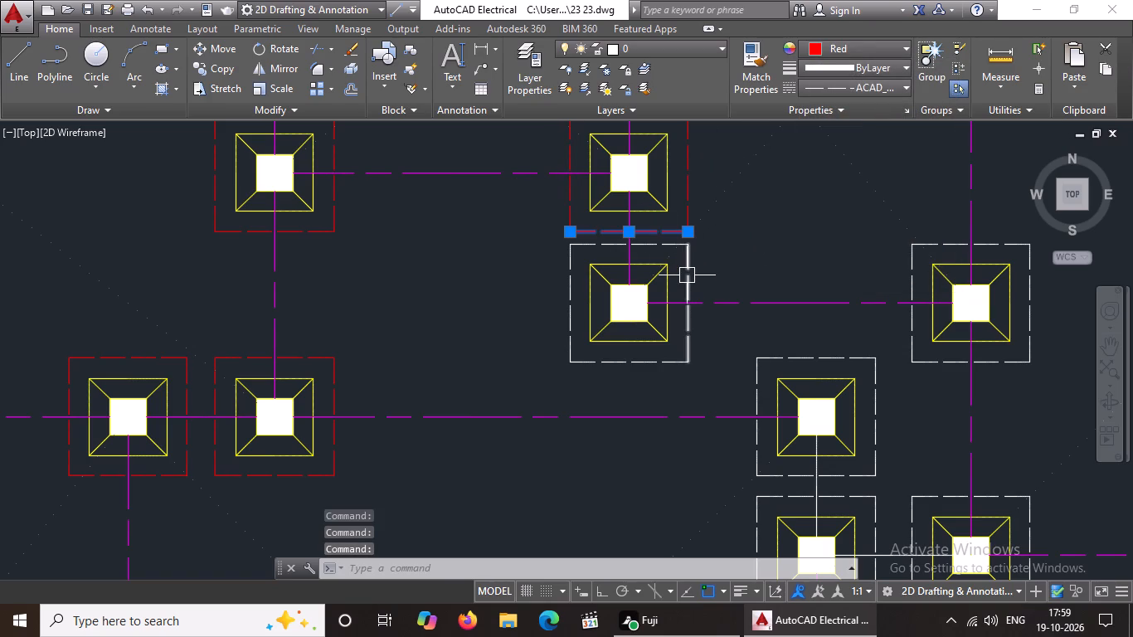
Colour all four sides of the outer dashed square red at the lower of the two stacked footings south of the northern row's third footing.
click(686, 276)
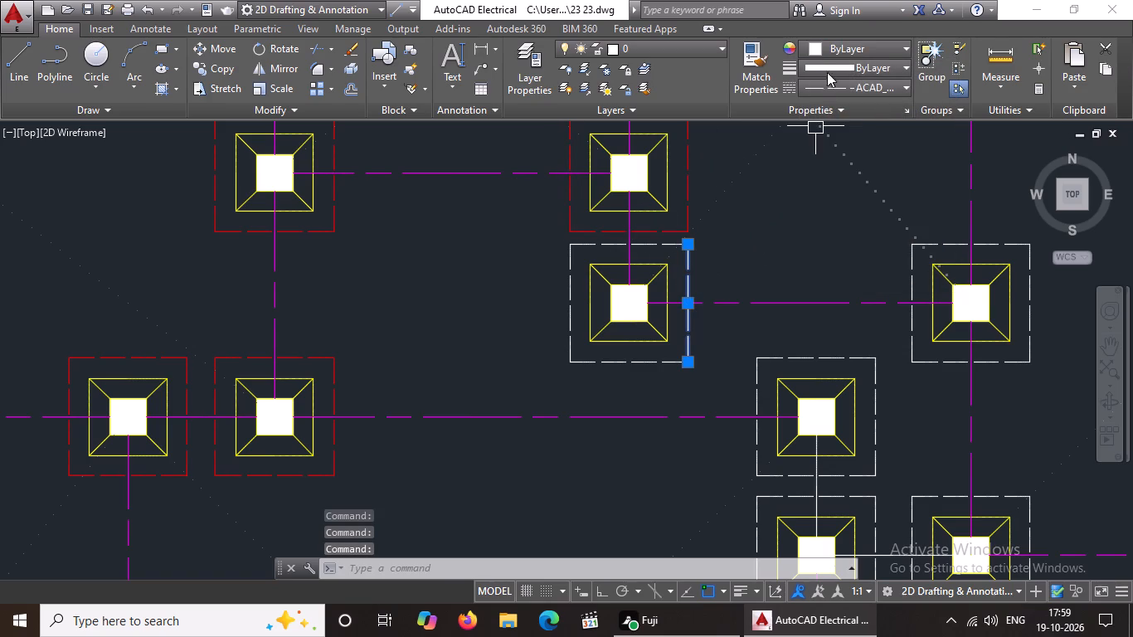
click(835, 47)
click(805, 210)
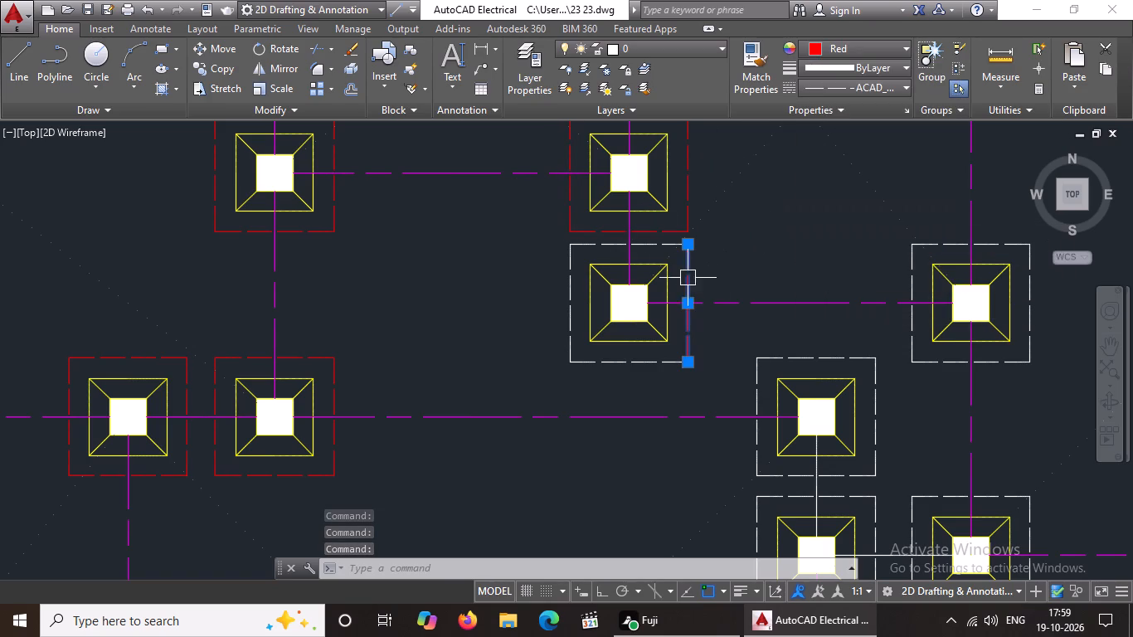
click(572, 270)
click(874, 35)
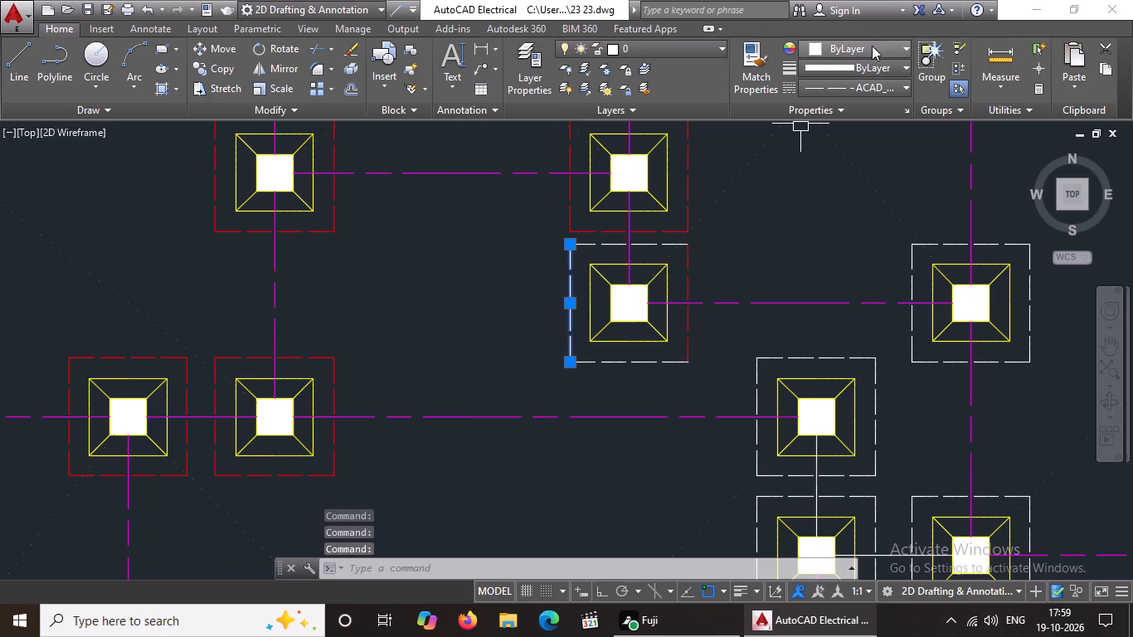
click(872, 46)
click(809, 212)
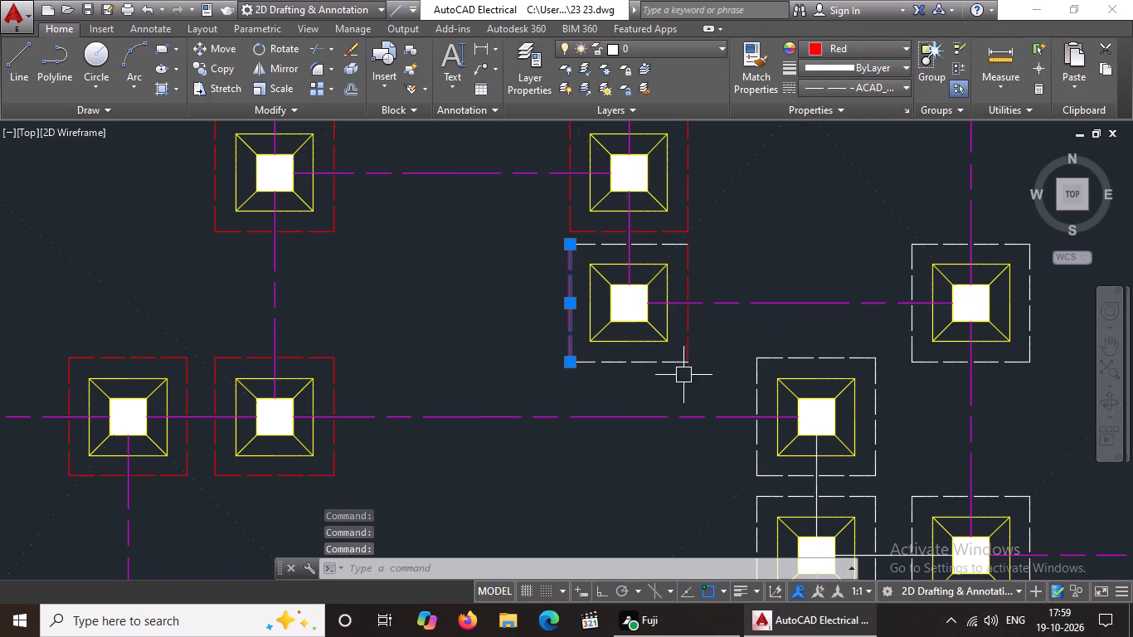
click(669, 370)
click(843, 44)
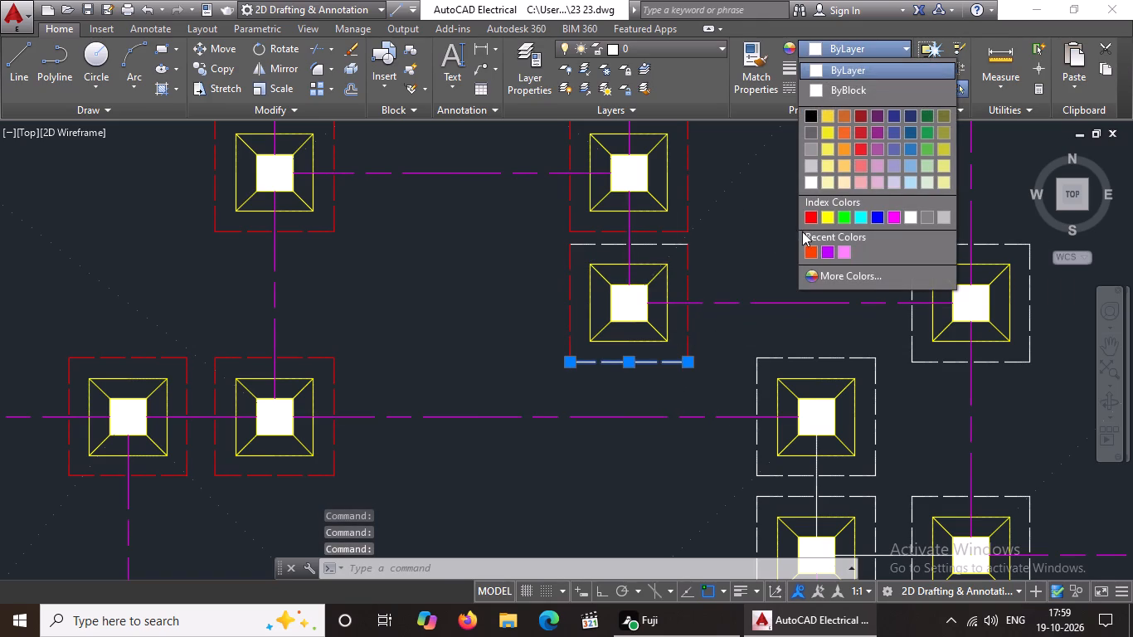
click(810, 212)
click(652, 246)
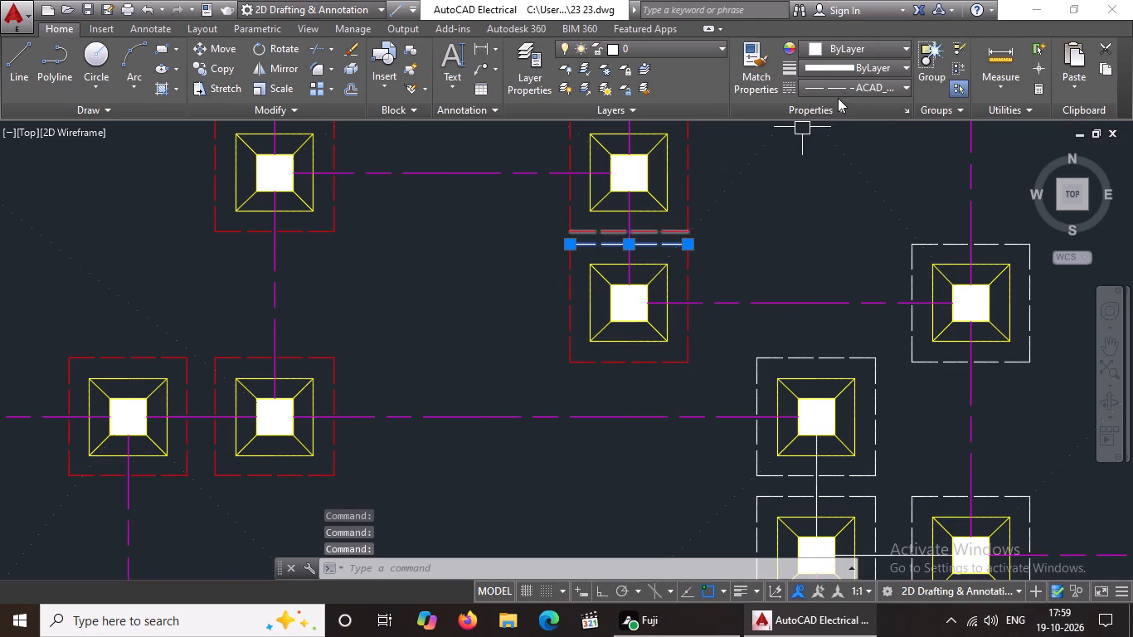
click(864, 49)
click(810, 211)
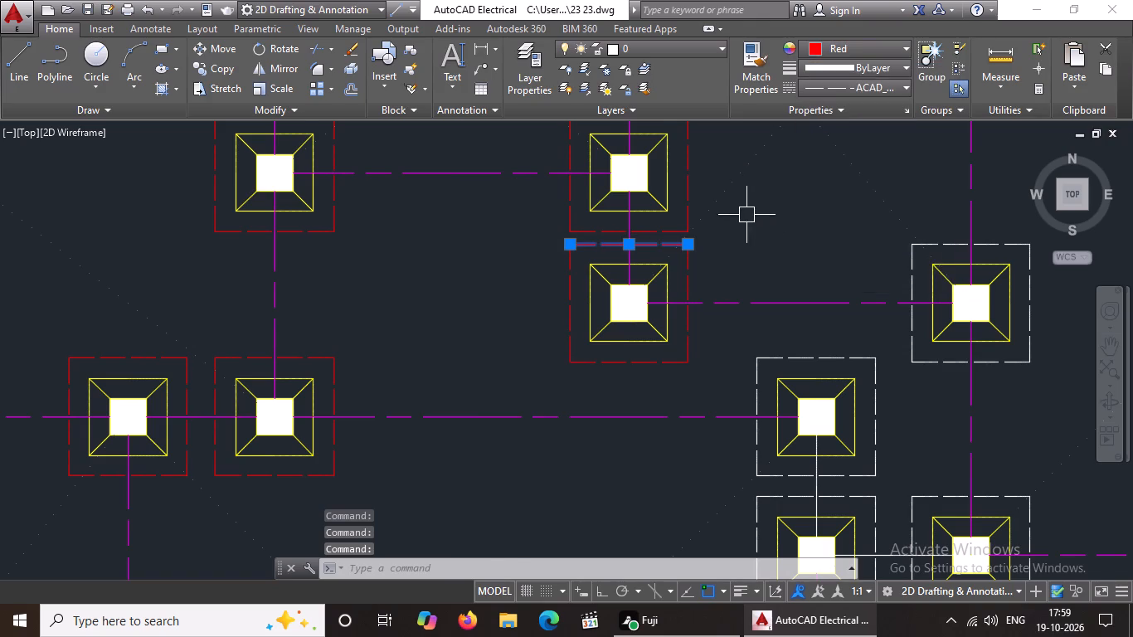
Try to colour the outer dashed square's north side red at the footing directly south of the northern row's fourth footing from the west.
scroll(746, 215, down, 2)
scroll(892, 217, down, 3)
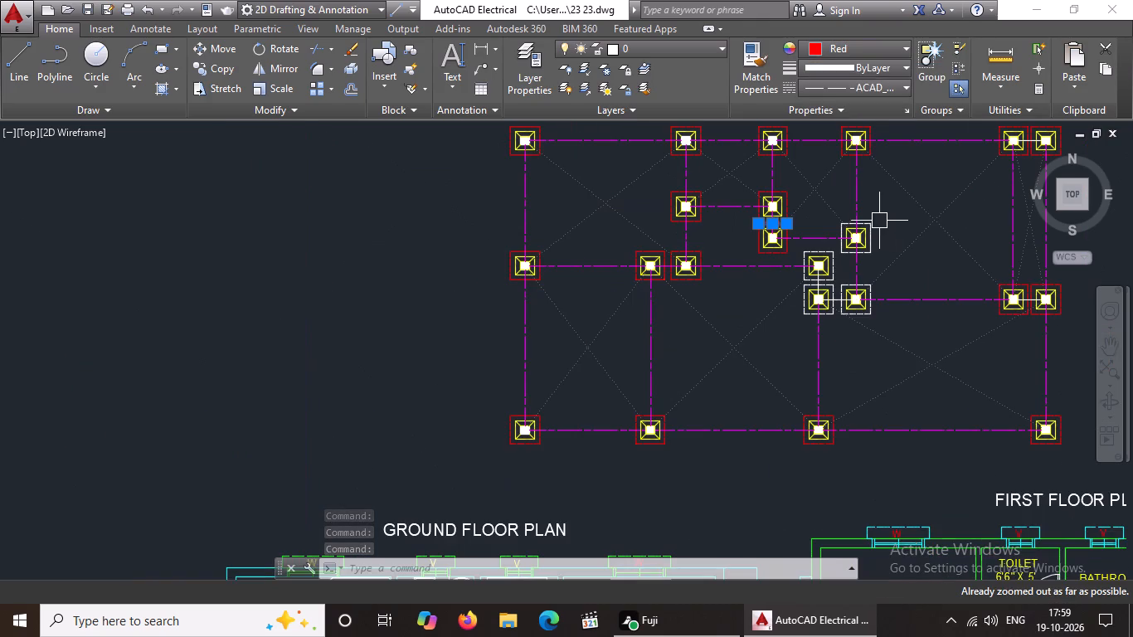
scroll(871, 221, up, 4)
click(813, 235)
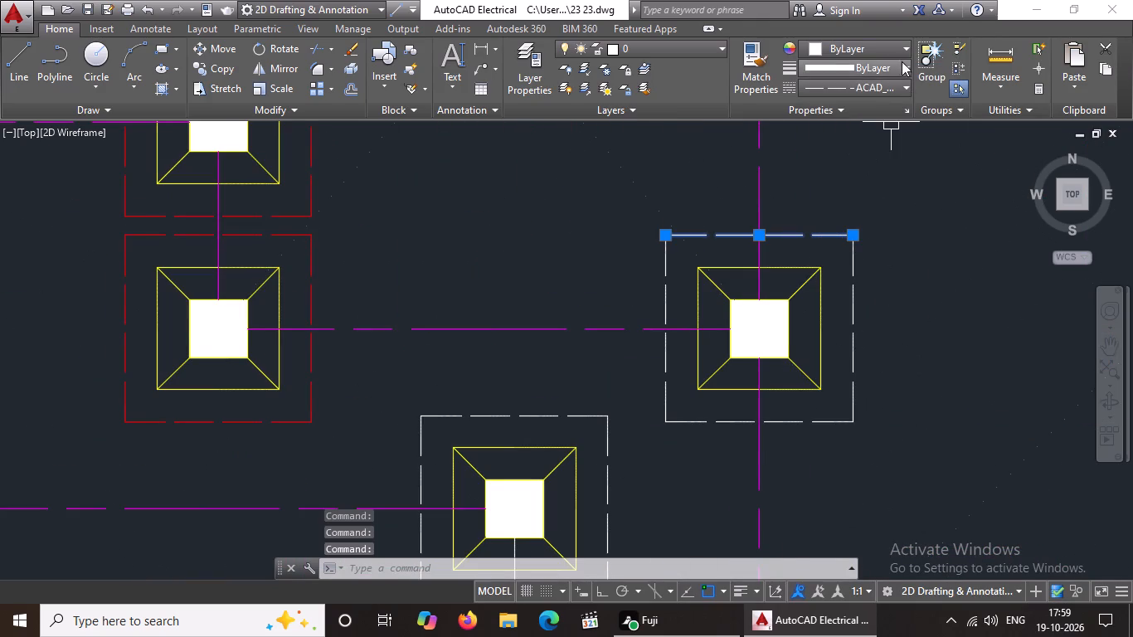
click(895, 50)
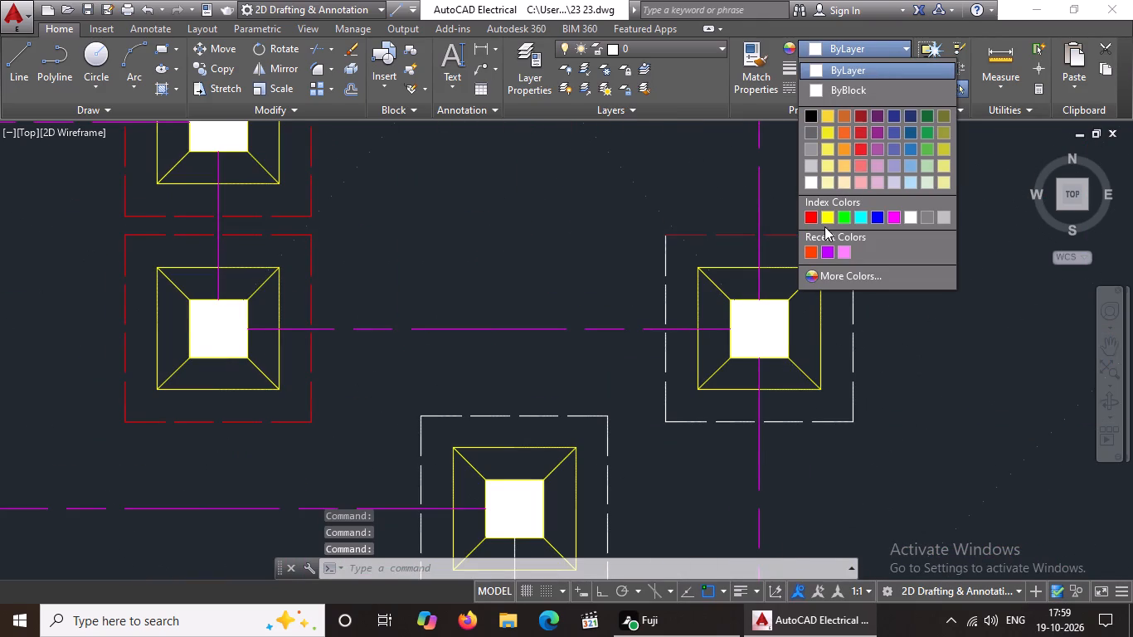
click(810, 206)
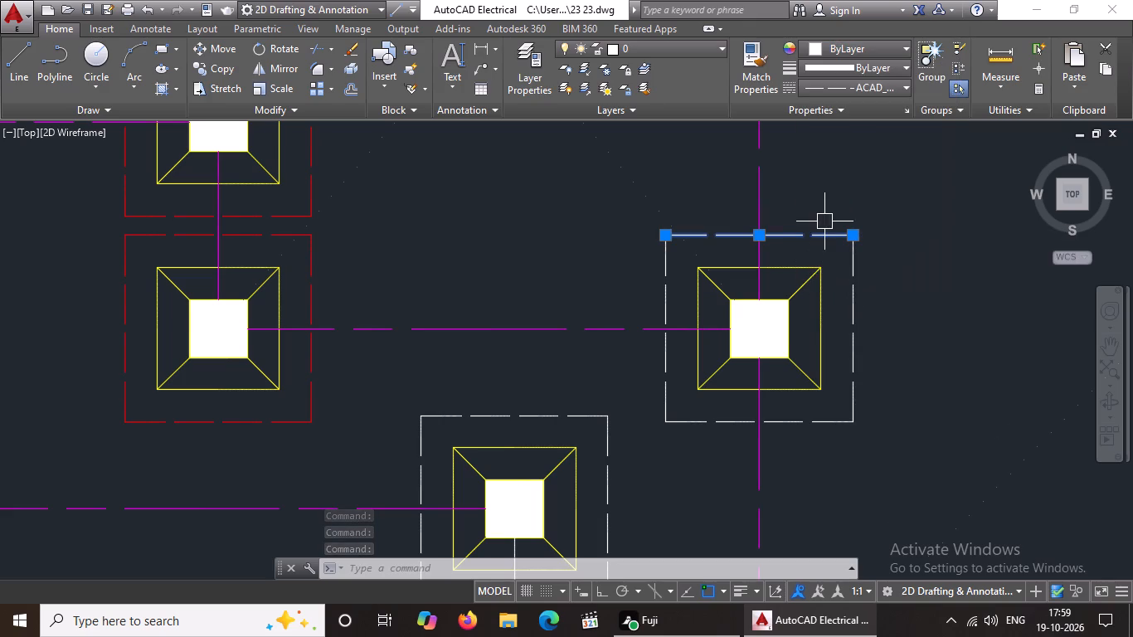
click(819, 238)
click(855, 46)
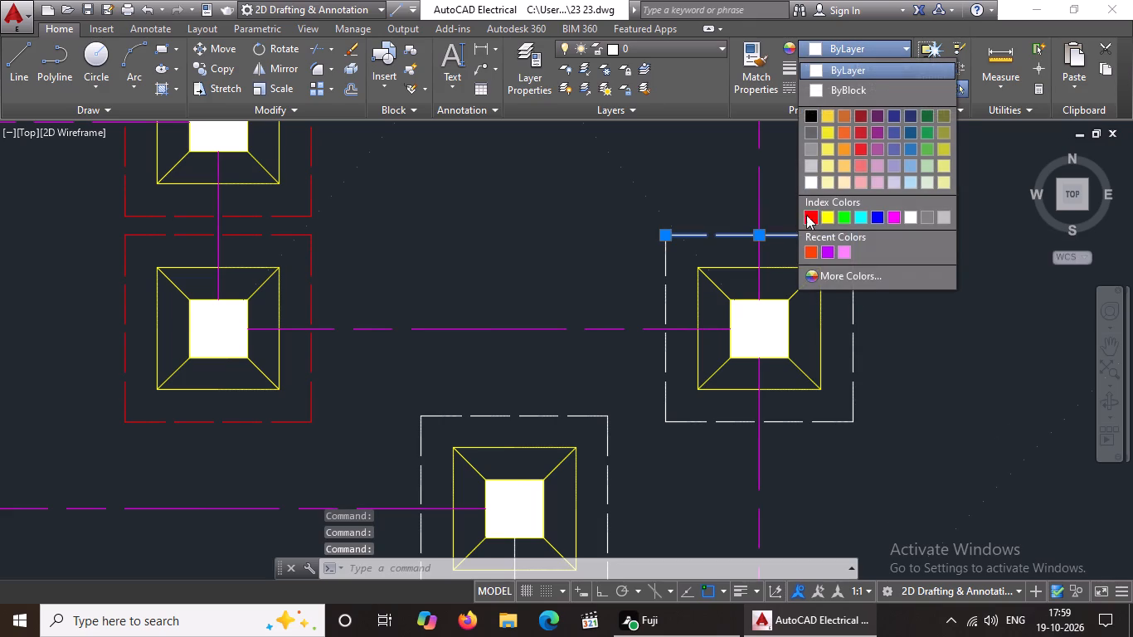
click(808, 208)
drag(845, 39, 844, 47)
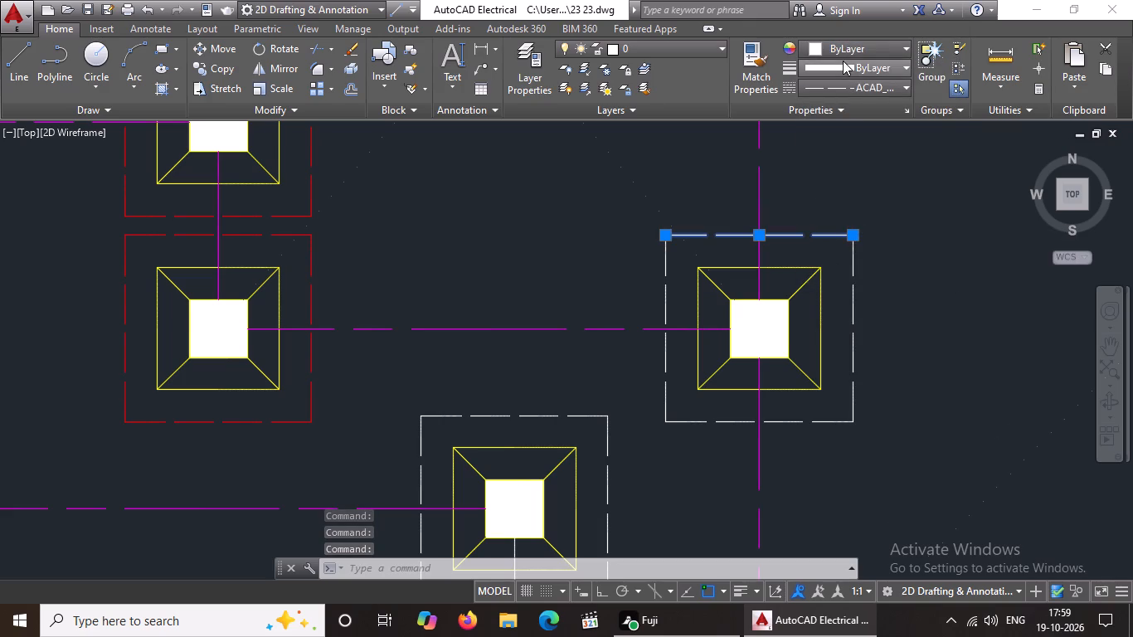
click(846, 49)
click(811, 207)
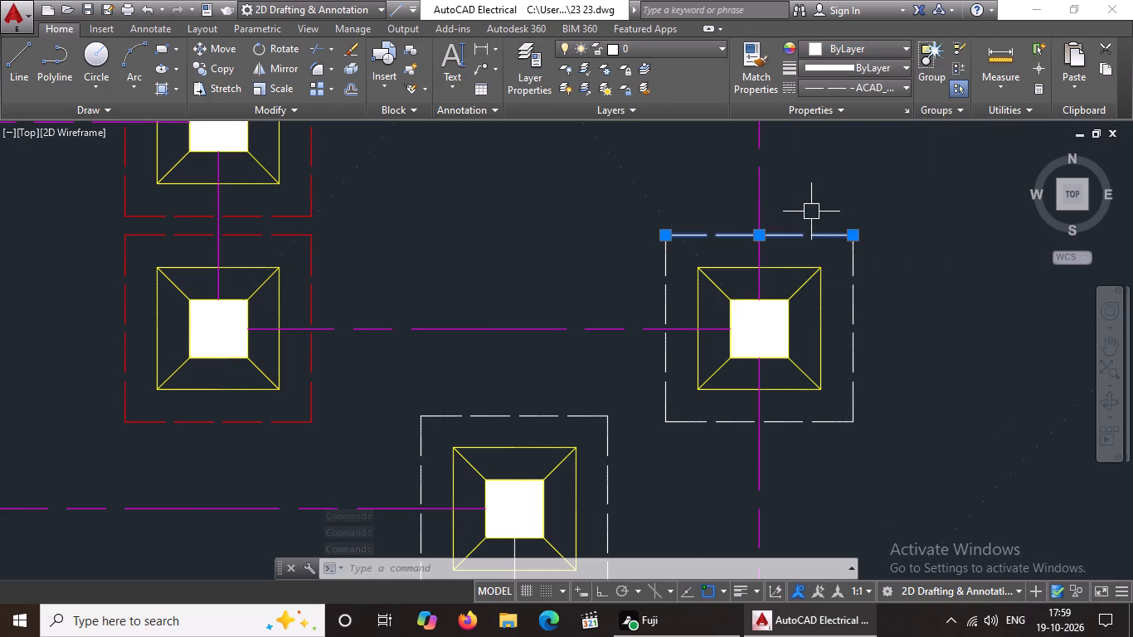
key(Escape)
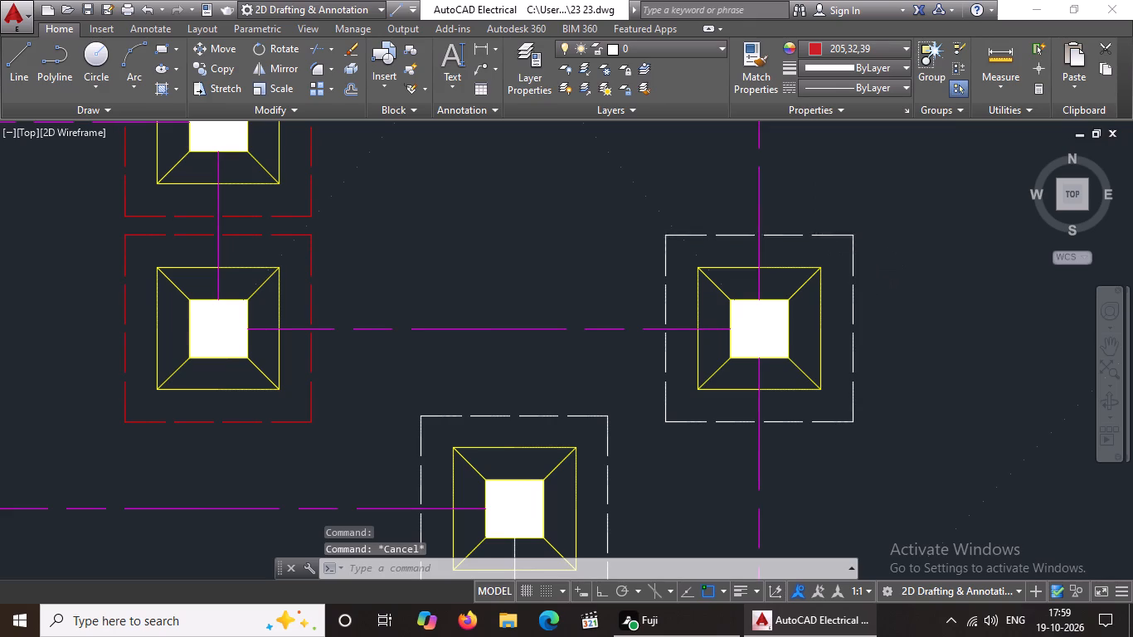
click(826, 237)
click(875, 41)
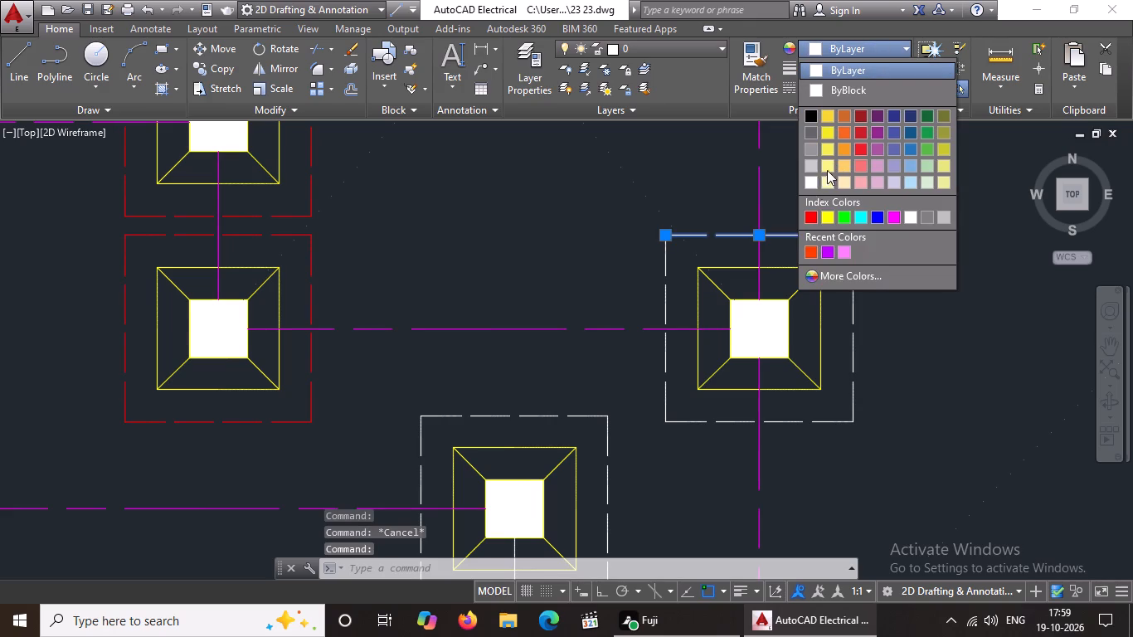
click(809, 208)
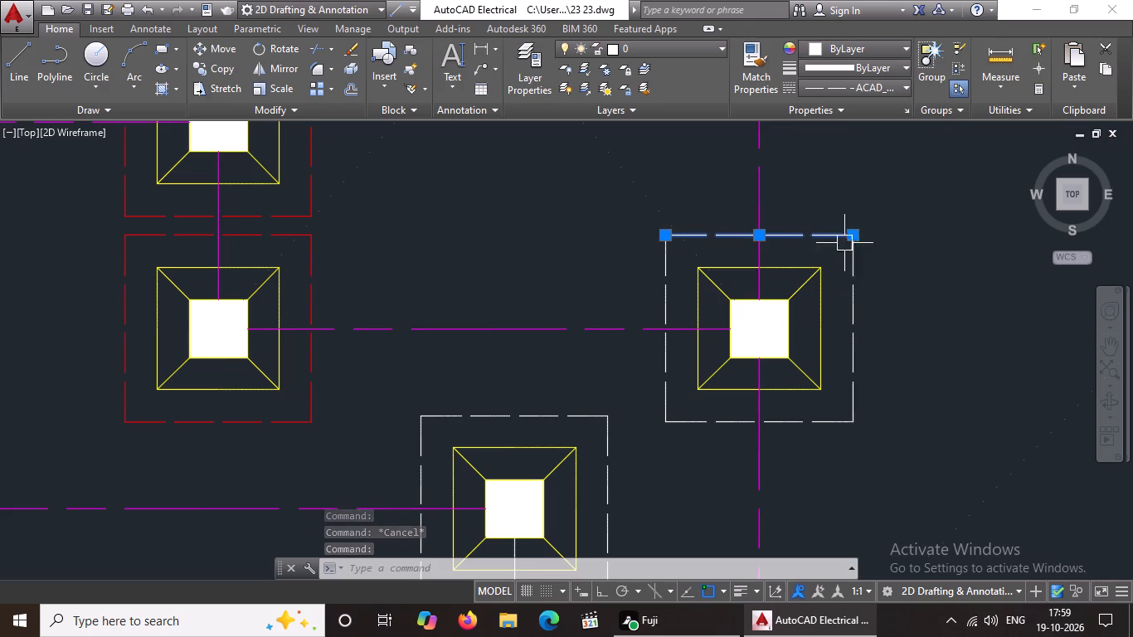
Colour the outer dashed square's east and north sides red at the footing directly south of the northern row's fourth footing from the west.
click(851, 280)
click(868, 50)
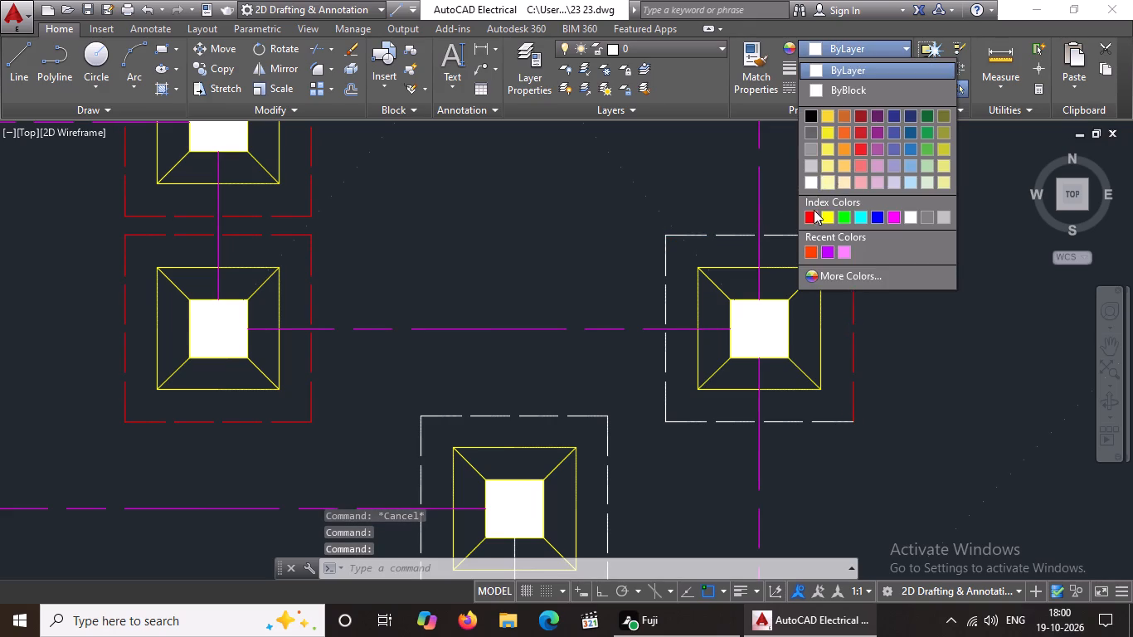
click(814, 214)
click(824, 232)
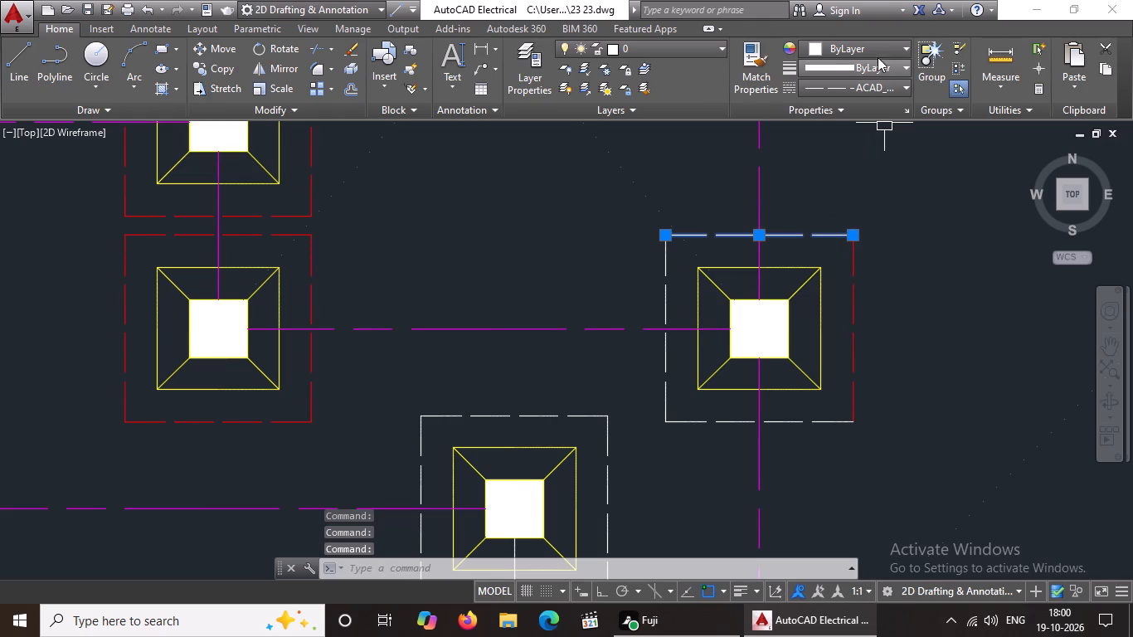
click(868, 36)
click(866, 36)
click(855, 50)
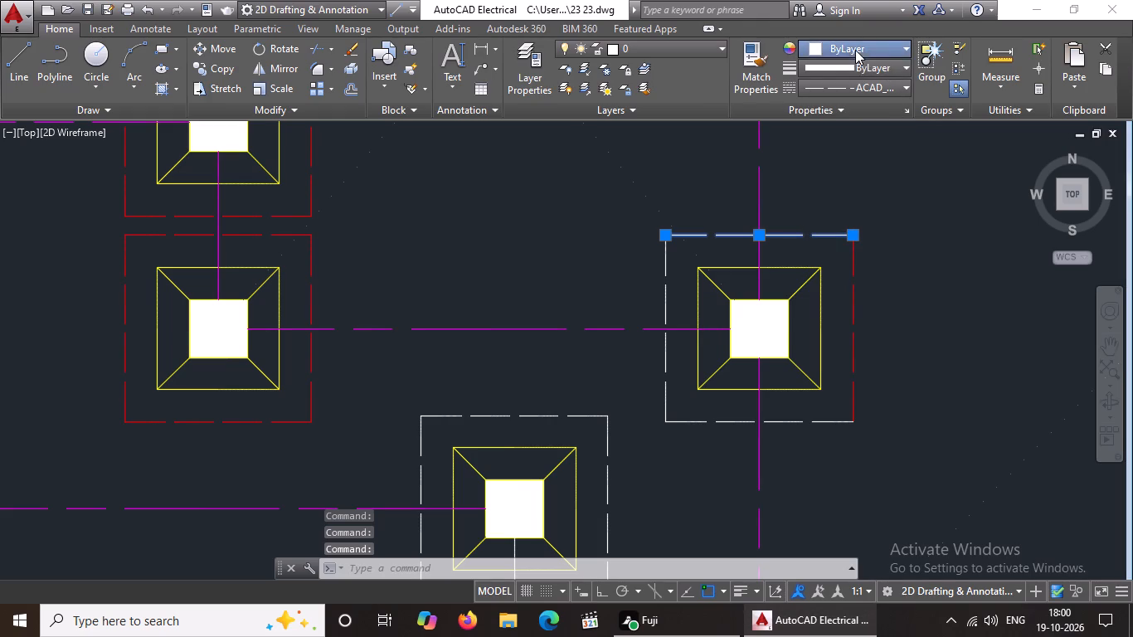
click(814, 216)
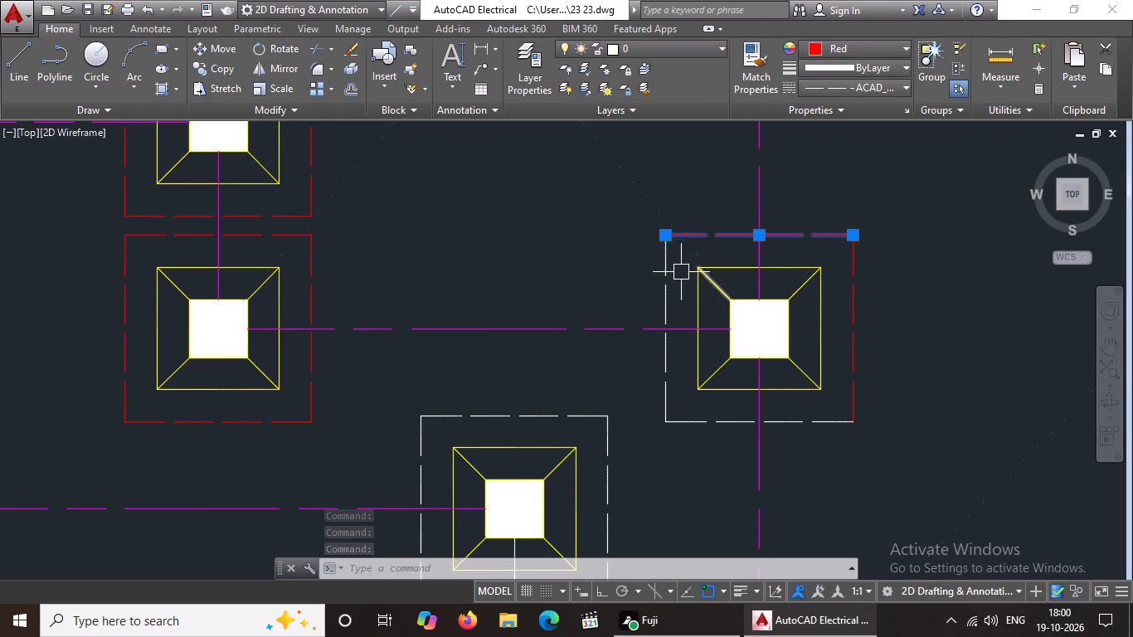
Colour the west and south sides of the same footing's outer dashed square red.
click(669, 276)
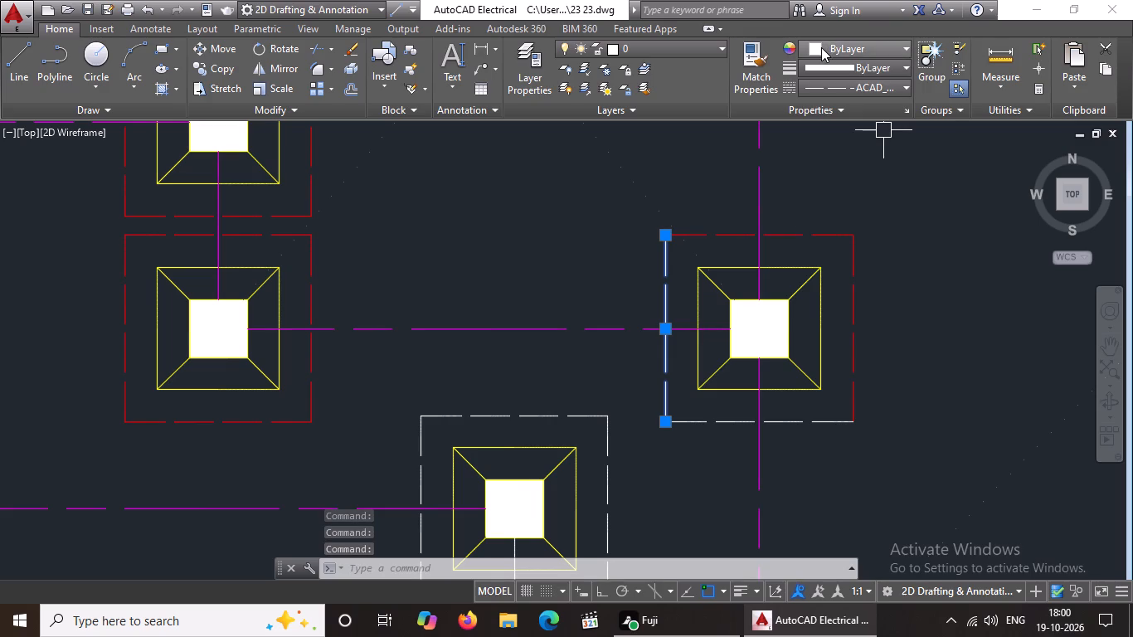
click(821, 48)
click(810, 221)
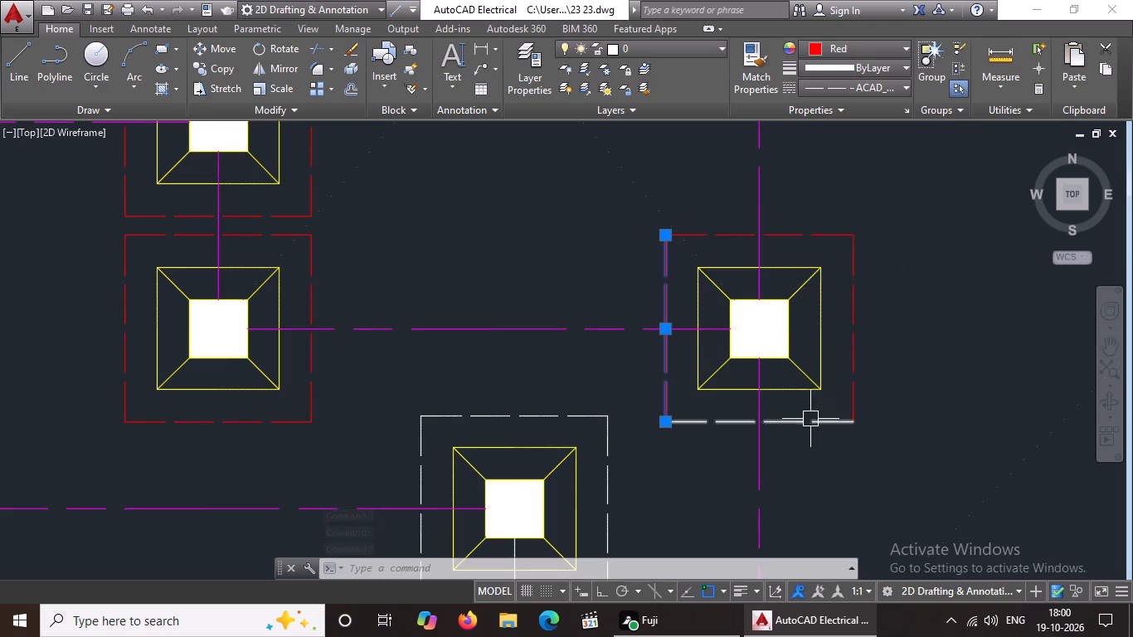
click(810, 419)
click(813, 44)
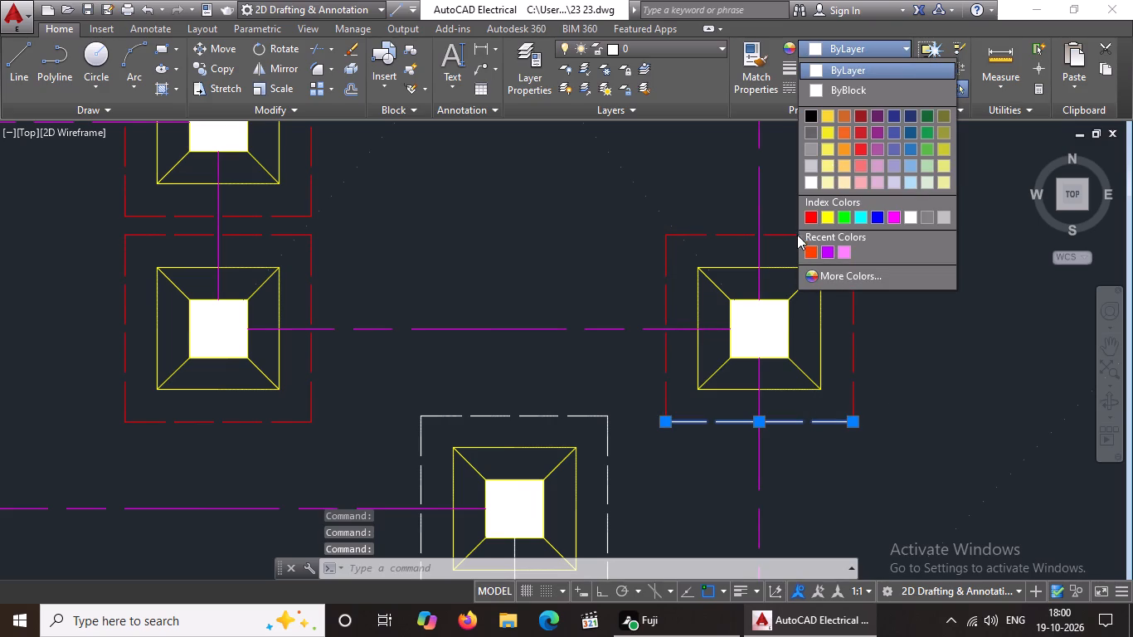
click(812, 213)
scroll(809, 263, down, 2)
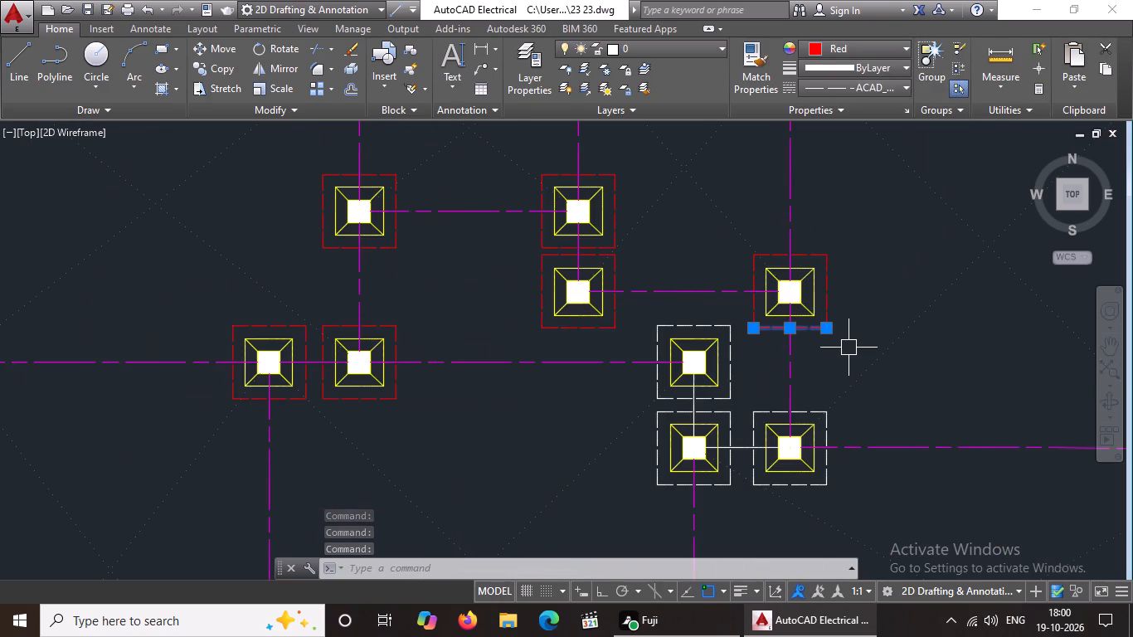
scroll(849, 348, down, 2)
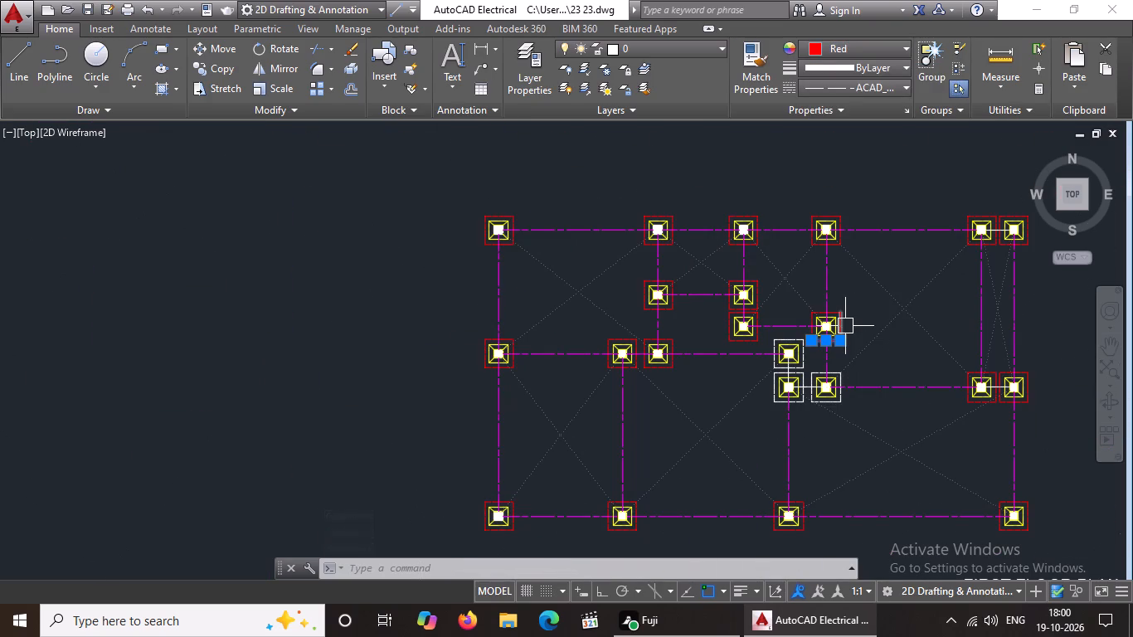
key(Escape)
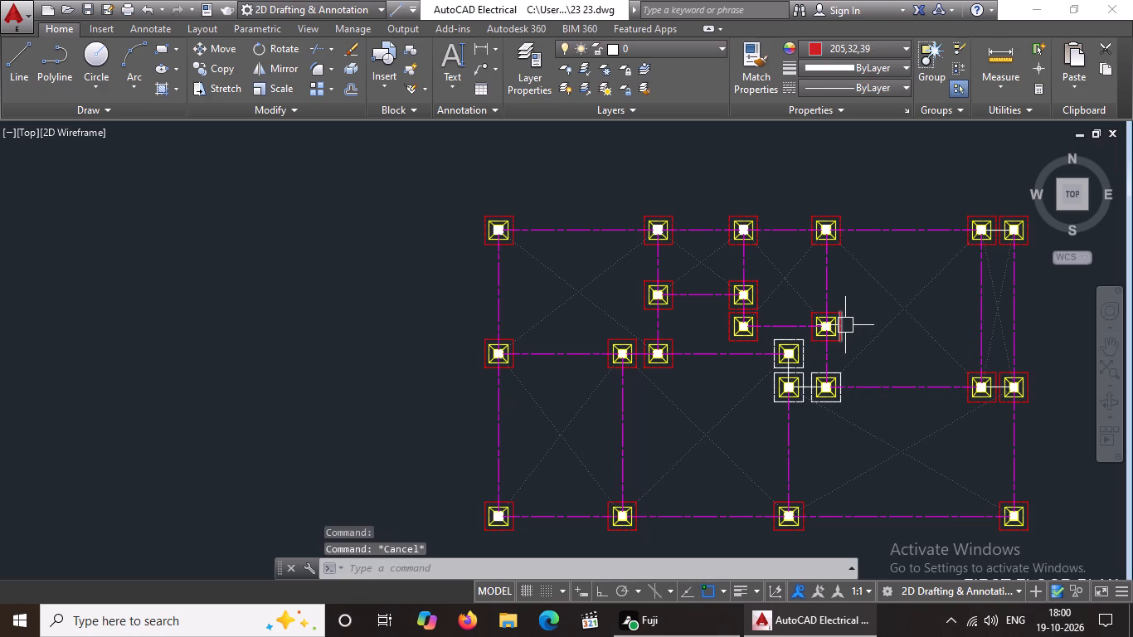
Colour all four sides of the outer dashed square red at the northern footing of the three still outlined in white.
scroll(800, 363, up, 3)
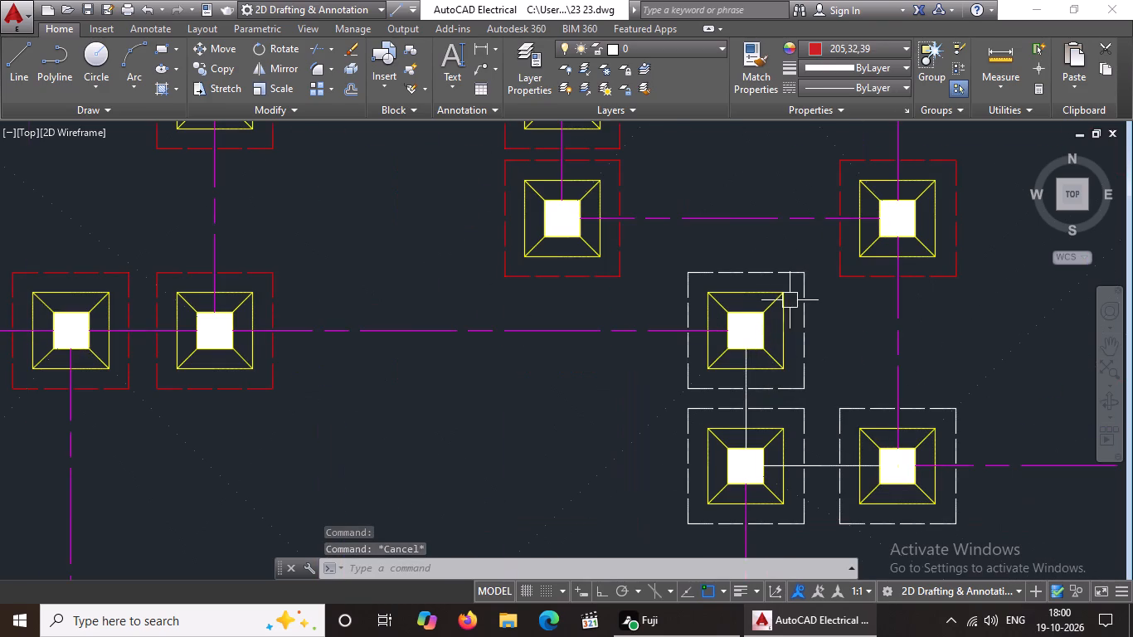
click(789, 276)
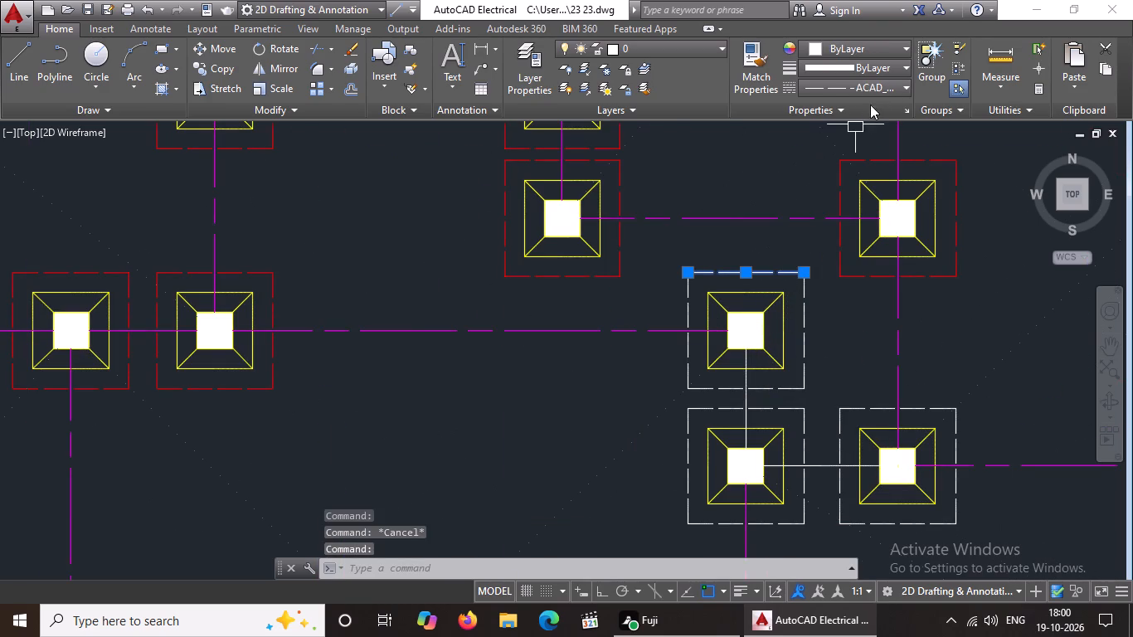
click(856, 46)
click(811, 216)
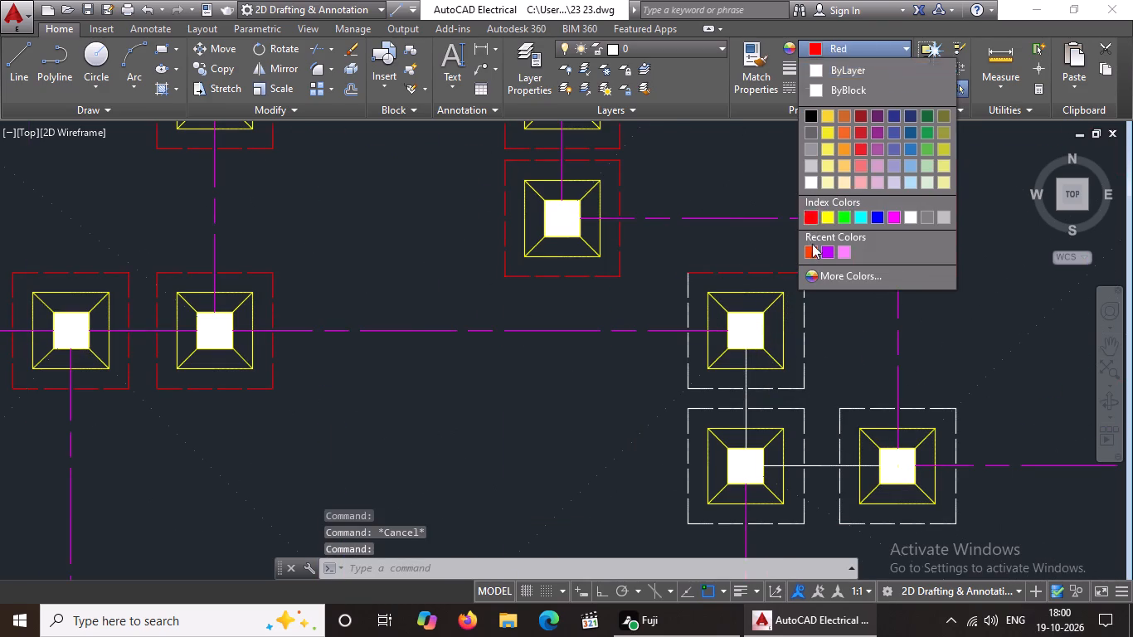
click(800, 338)
click(851, 48)
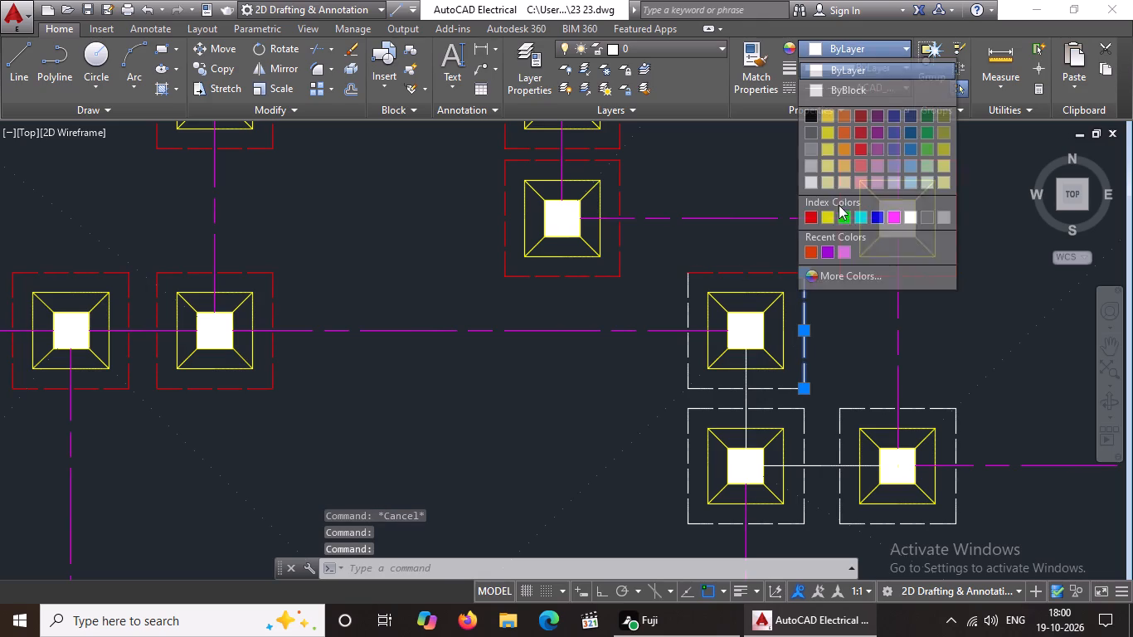
click(811, 221)
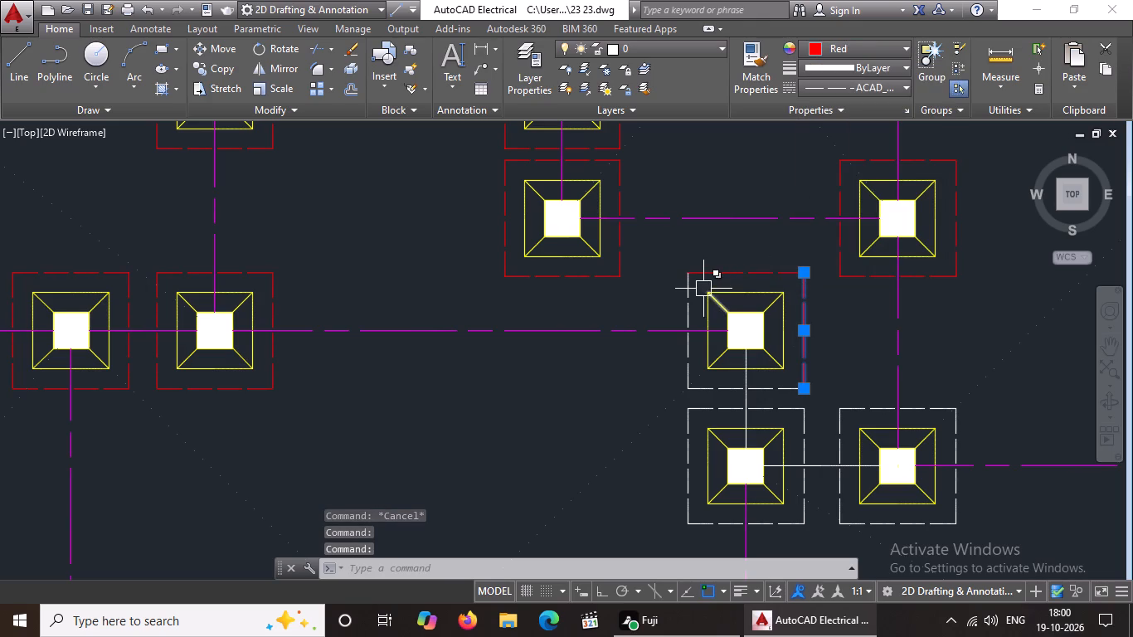
click(688, 296)
click(834, 48)
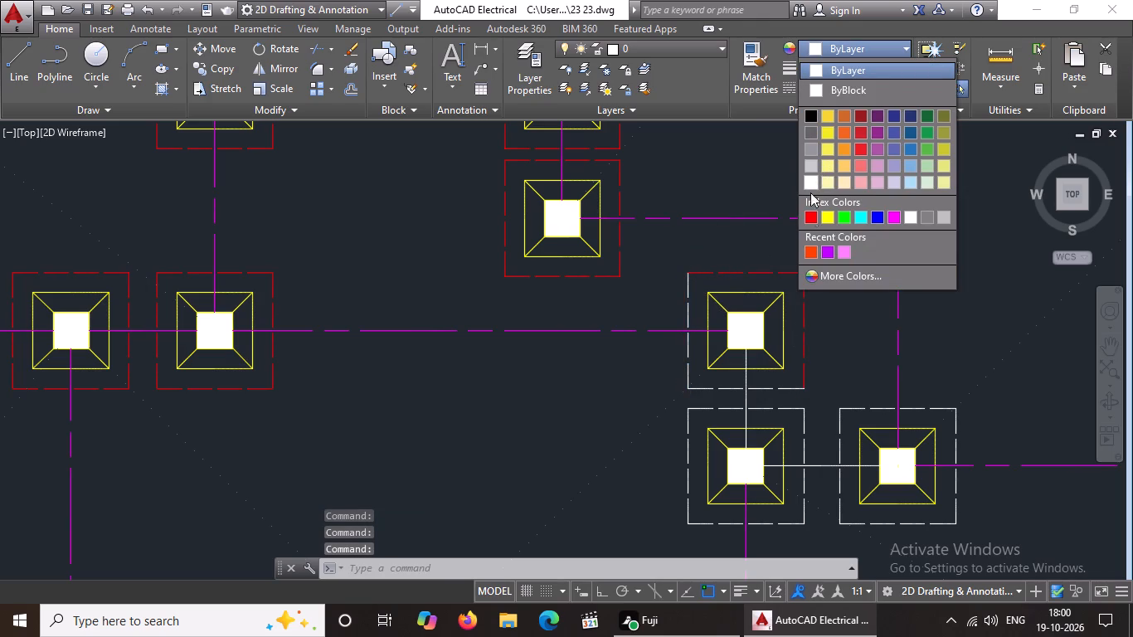
click(808, 215)
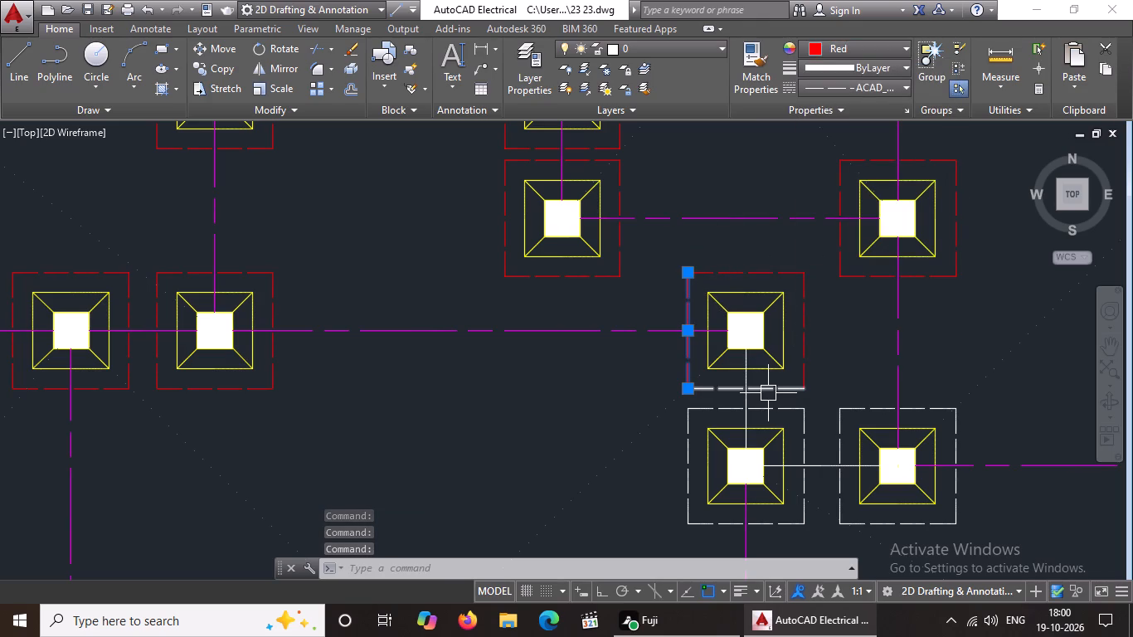
click(760, 389)
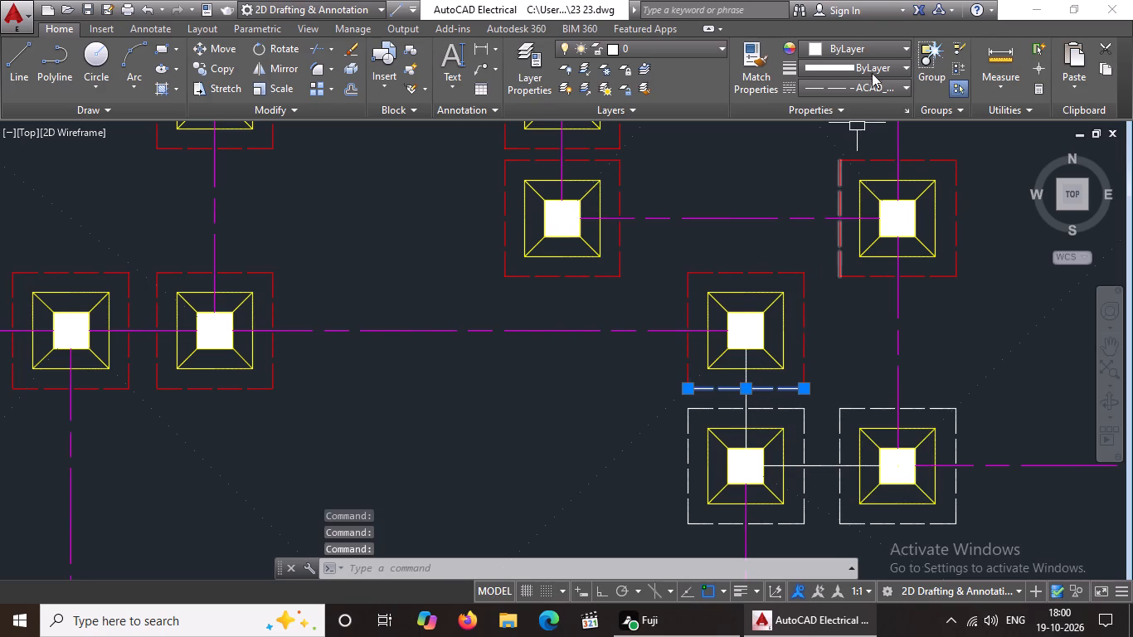
click(862, 46)
click(810, 212)
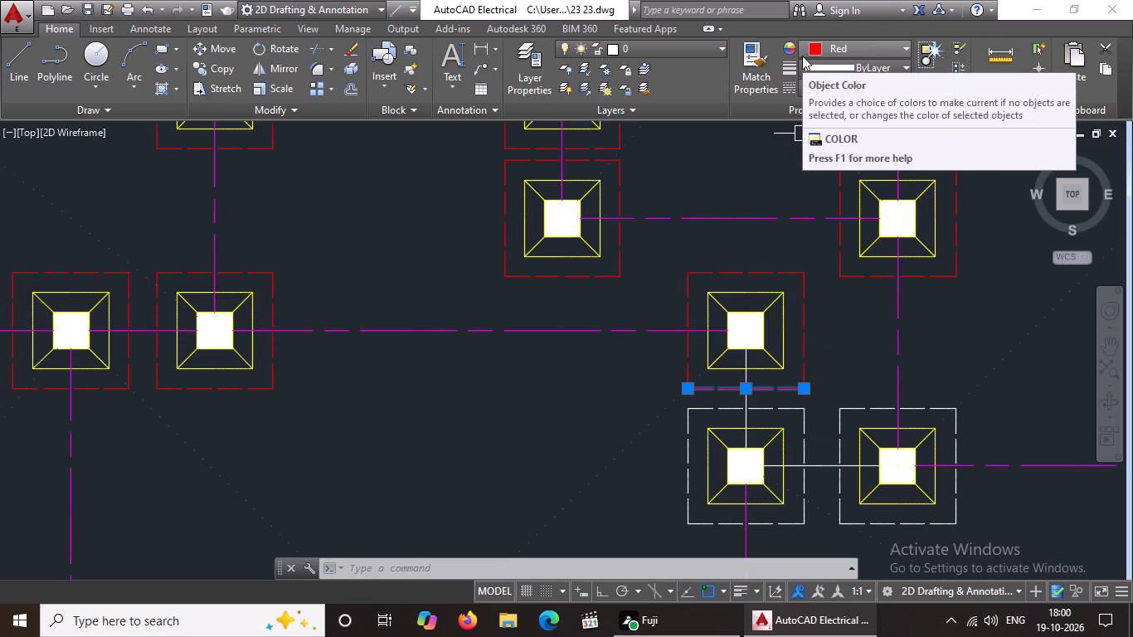
key(Escape)
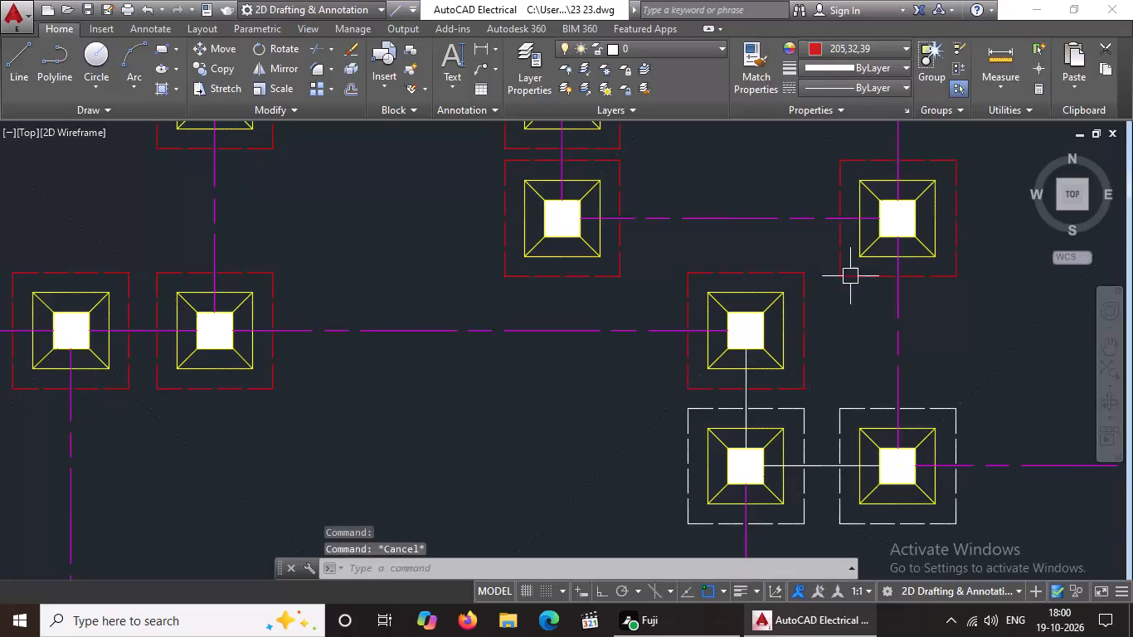
Colour the outer dashed square's north, west and east sides red at the eastern of the two remaining white-outlined footings.
scroll(850, 280, down, 4)
scroll(881, 296, up, 3)
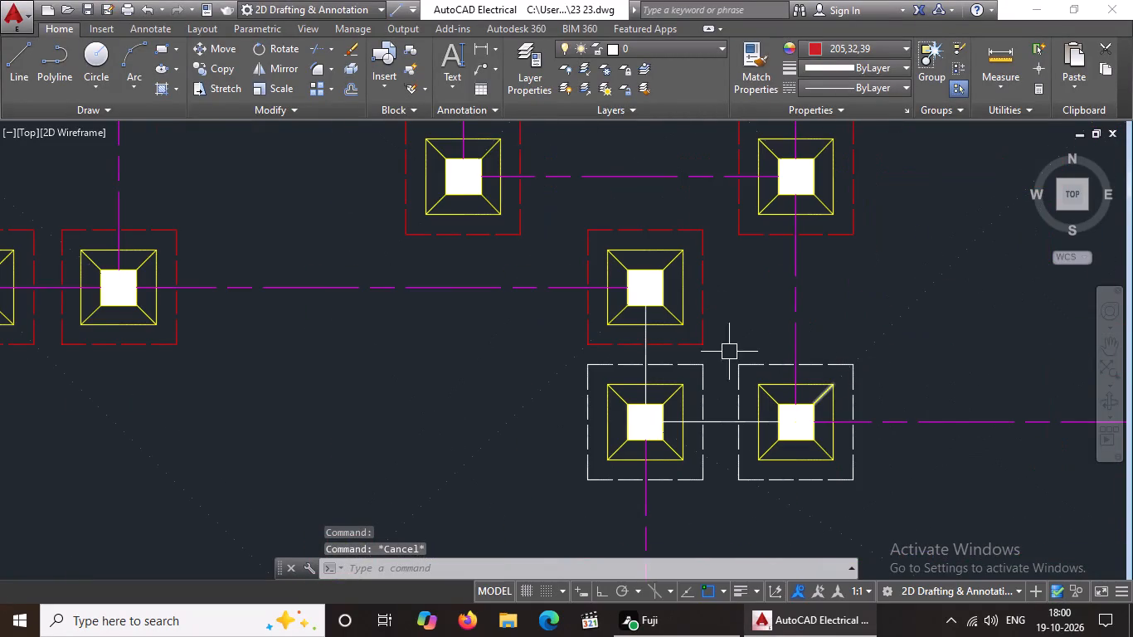
click(764, 364)
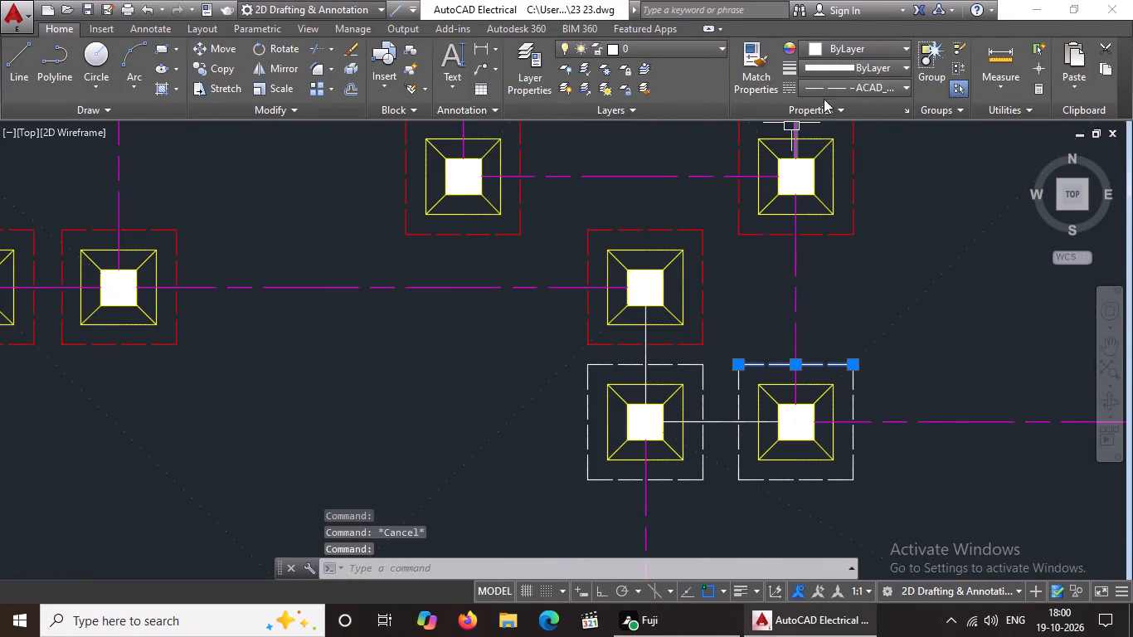
click(857, 39)
click(868, 46)
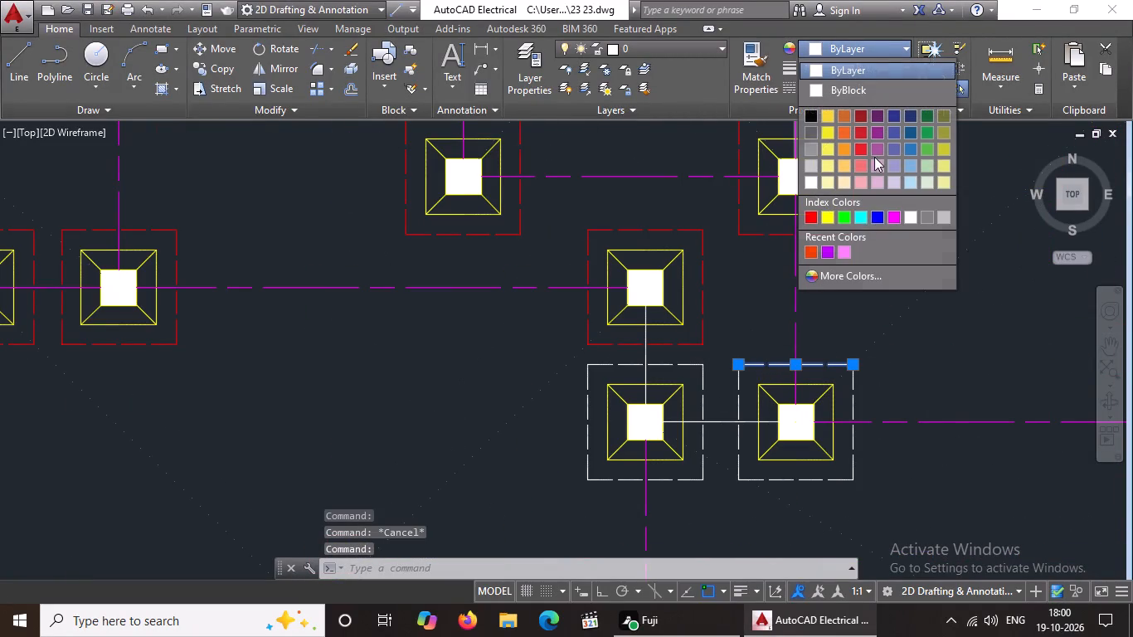
click(805, 216)
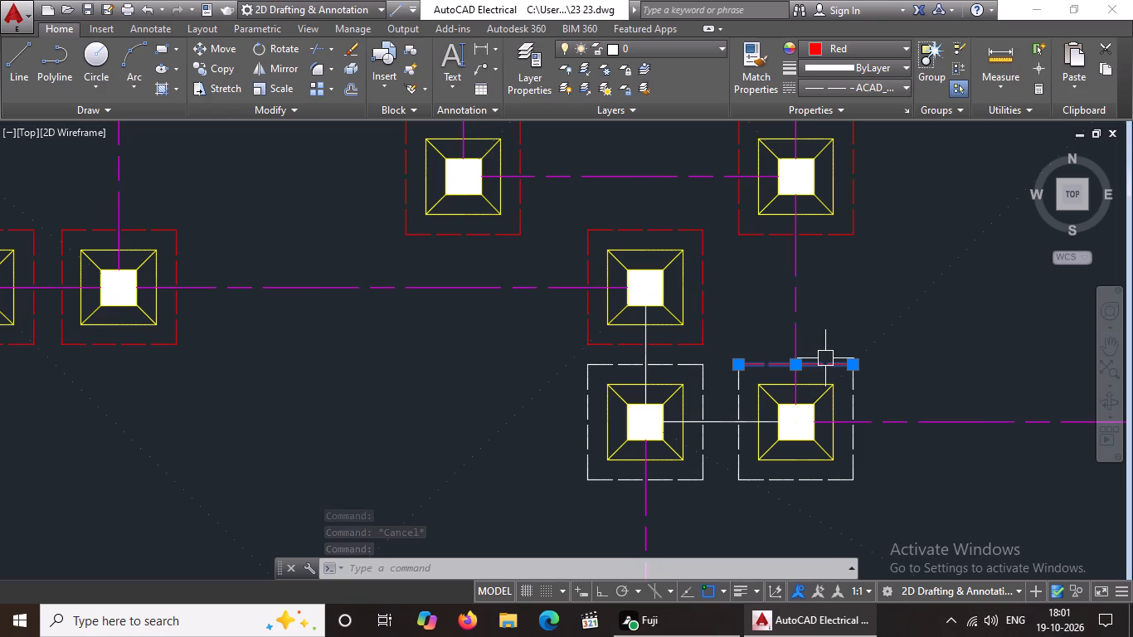
click(744, 399)
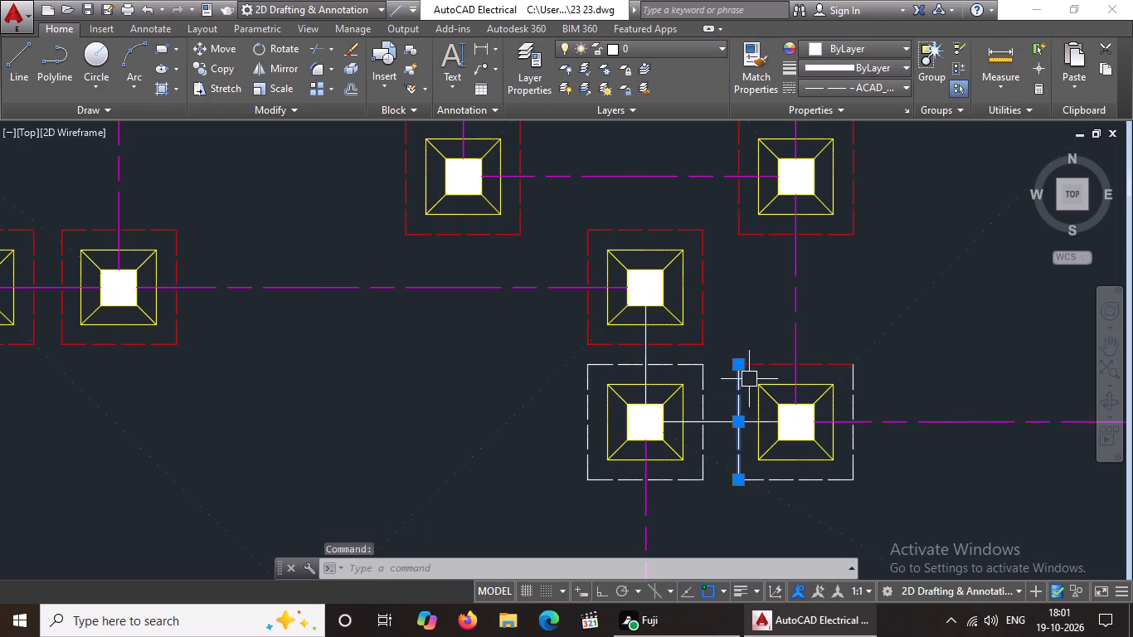
click(844, 46)
click(810, 212)
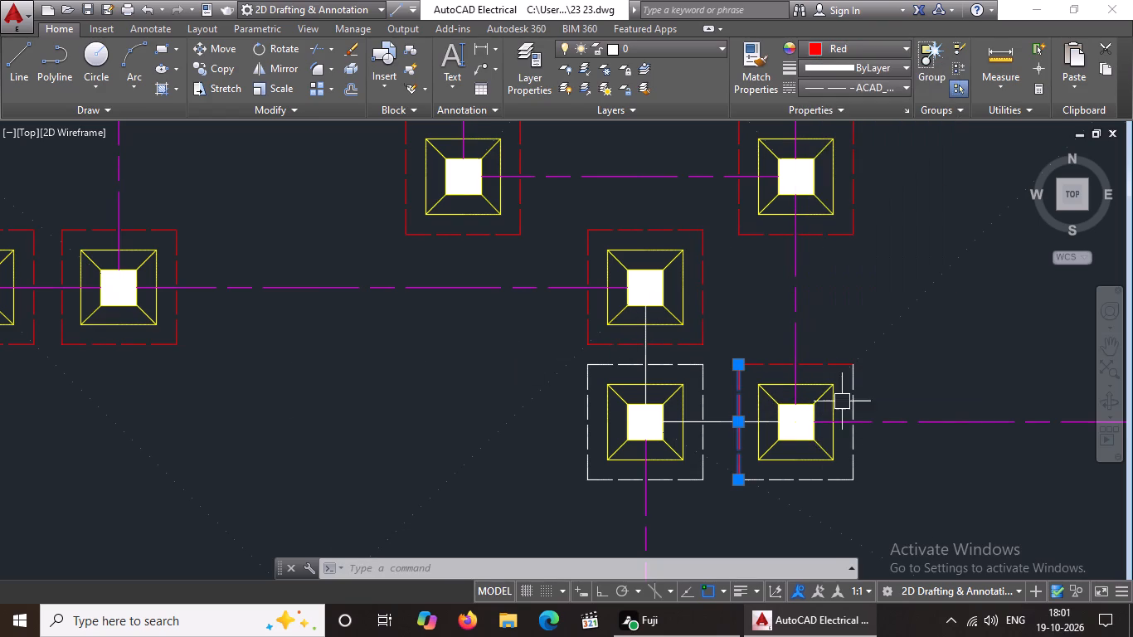
click(855, 394)
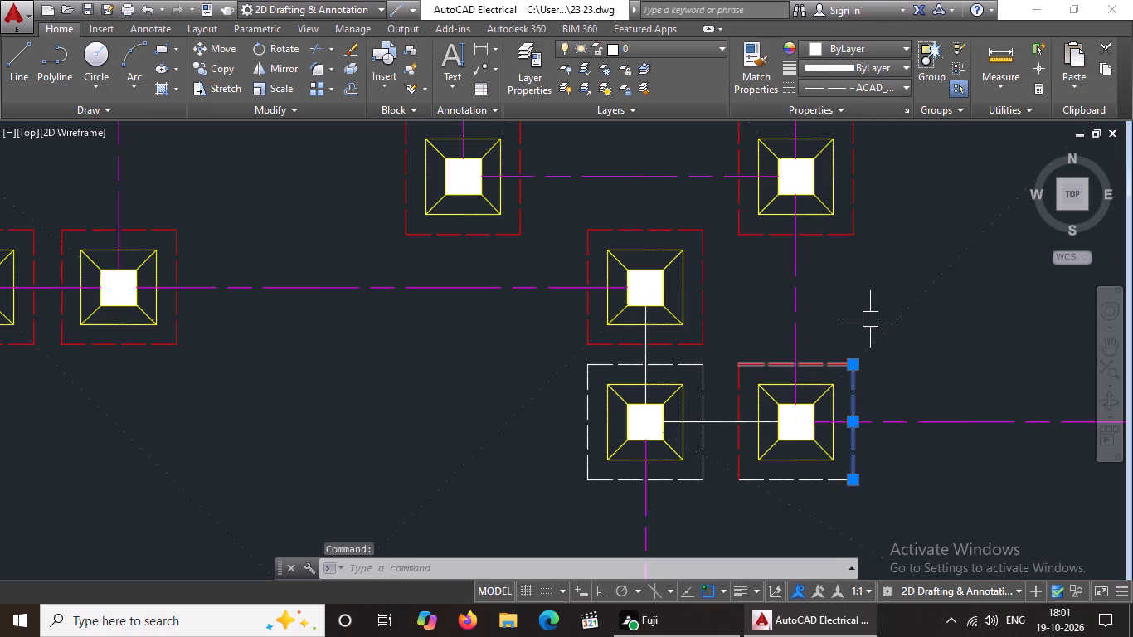
click(892, 40)
click(808, 215)
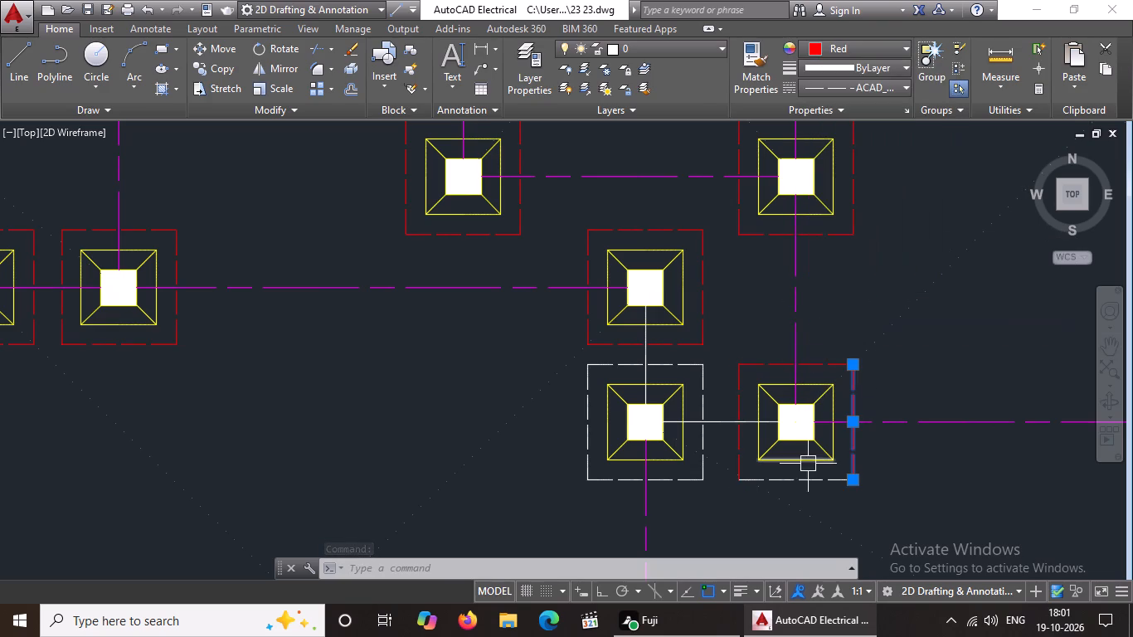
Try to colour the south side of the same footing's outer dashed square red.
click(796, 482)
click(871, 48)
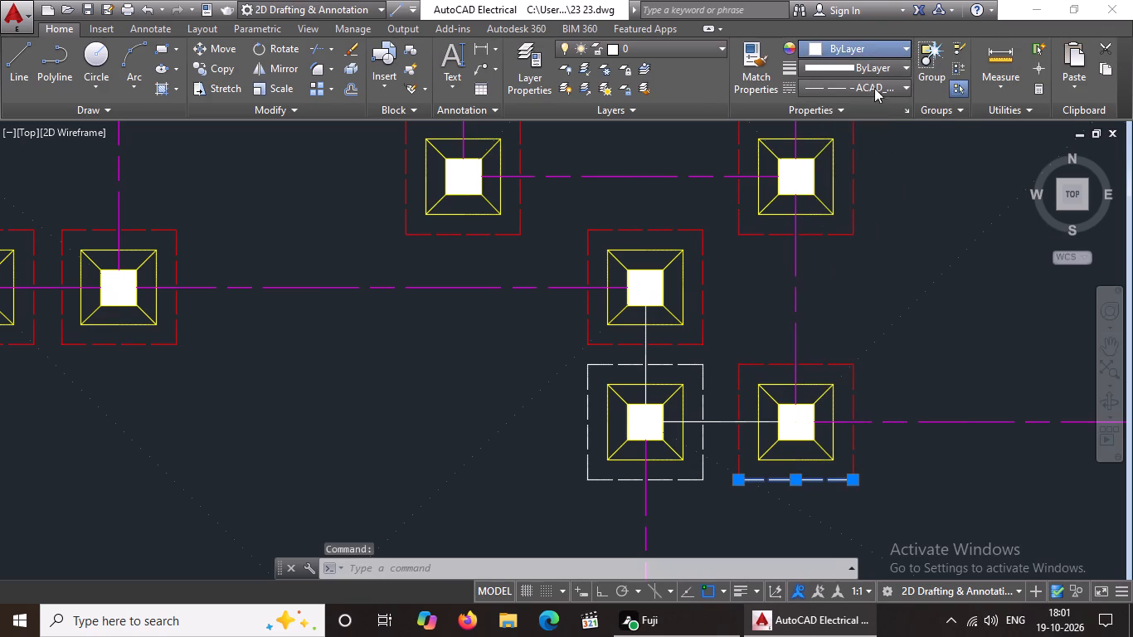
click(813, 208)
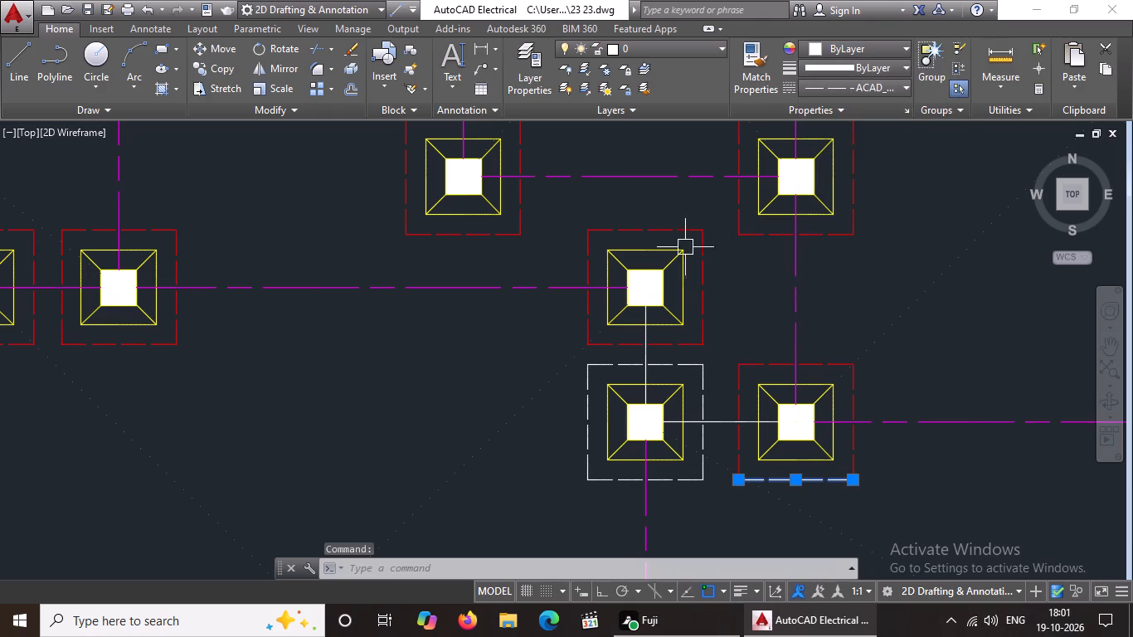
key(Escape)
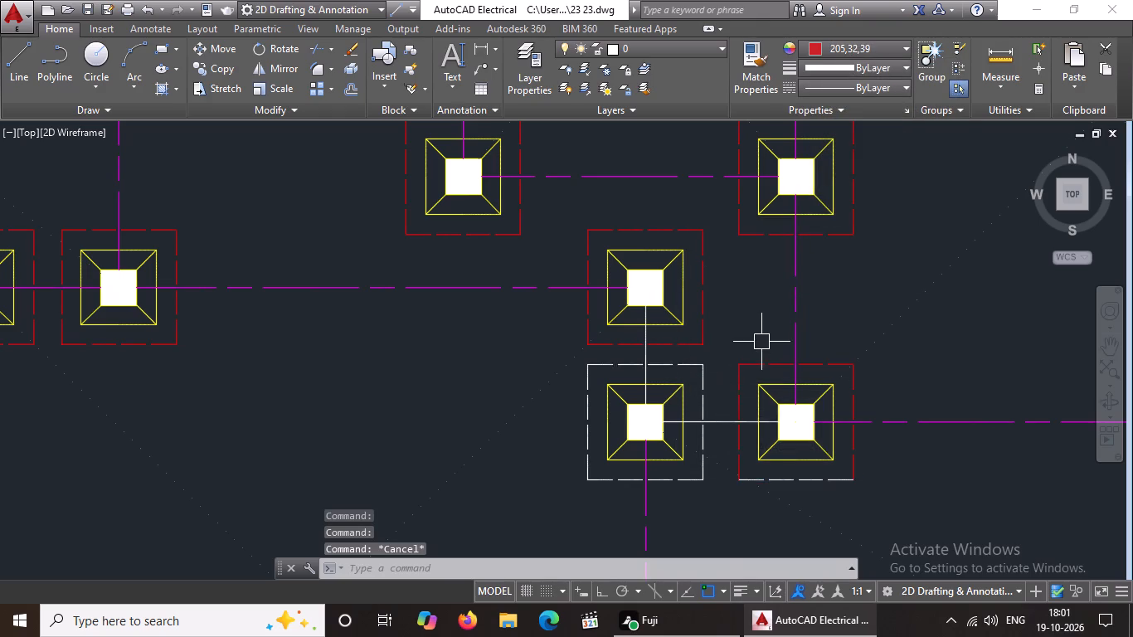
Colour the remaining white south side of the same eastern footing's outer dashed square red.
scroll(763, 338, down, 3)
scroll(785, 402, up, 4)
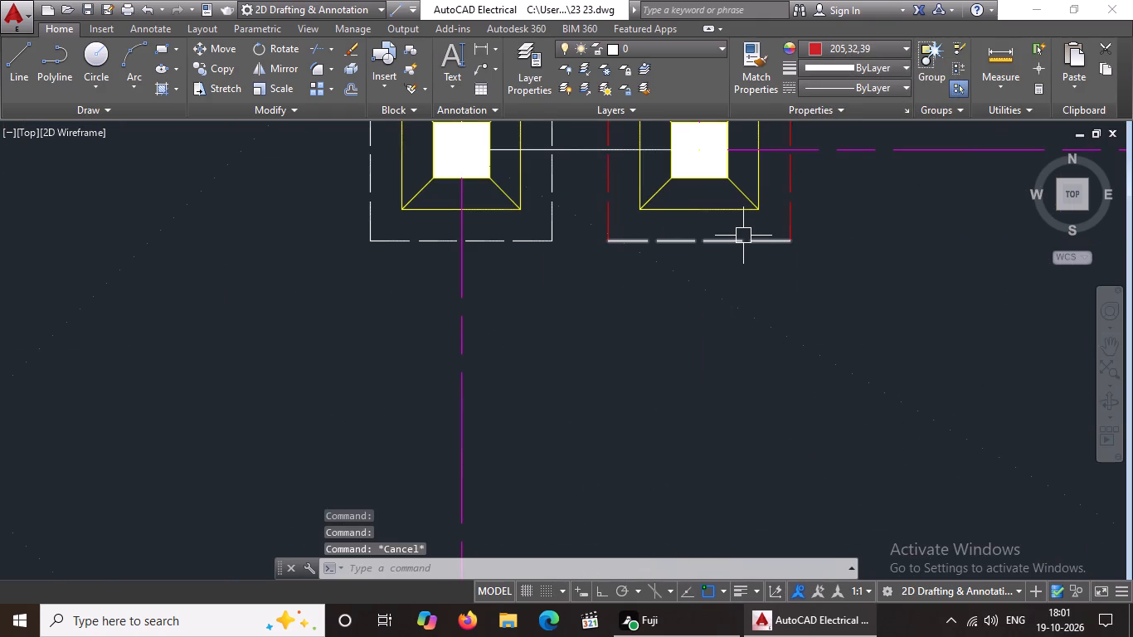
click(743, 237)
click(846, 41)
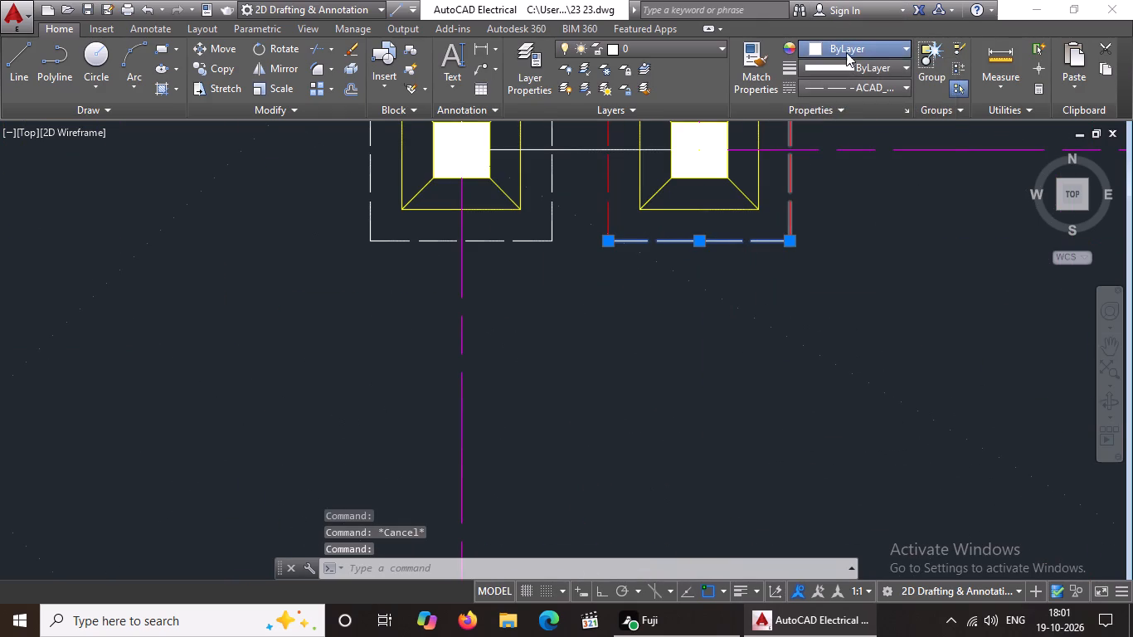
click(810, 215)
scroll(762, 253, down, 3)
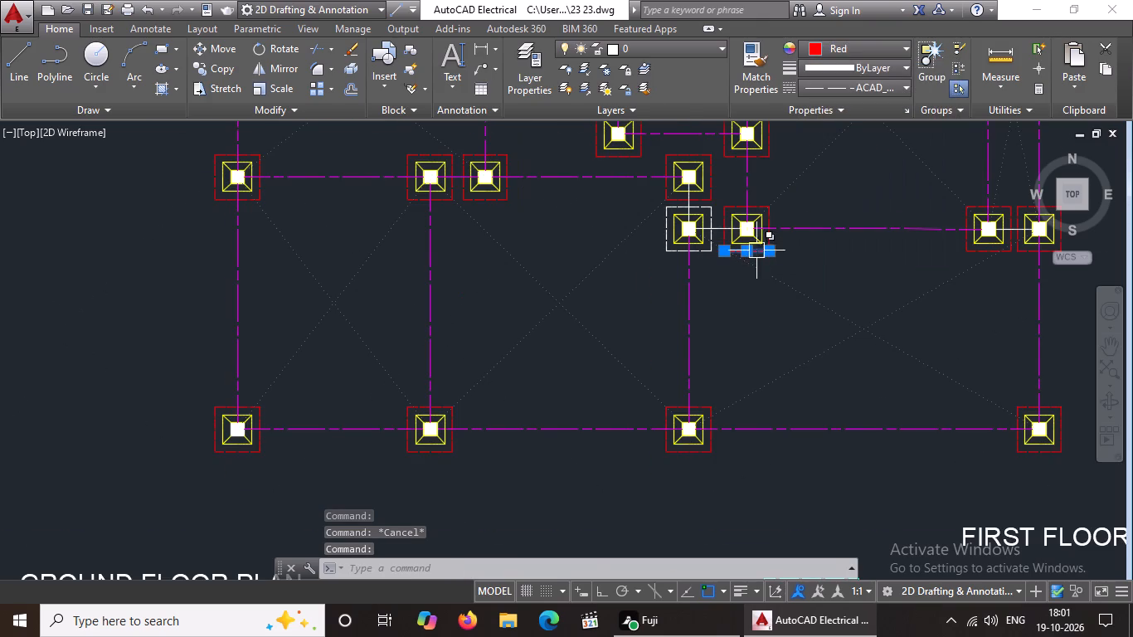
scroll(702, 221, up, 3)
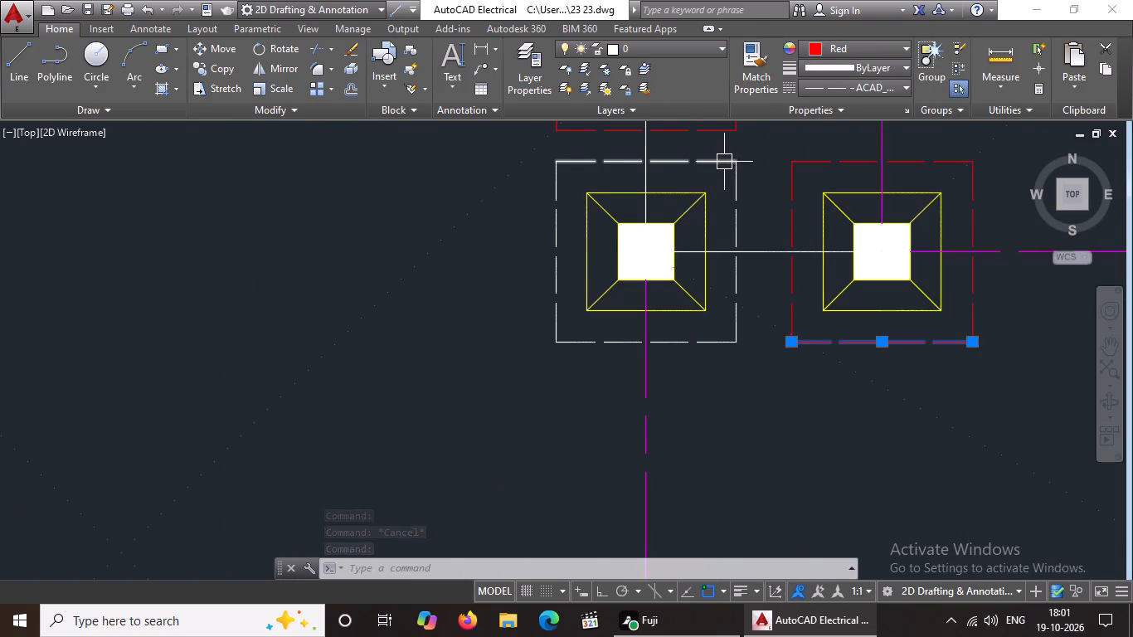
Colour all four sides of the outer dashed square red at the last footing still outlined in white.
click(724, 161)
click(836, 51)
click(812, 219)
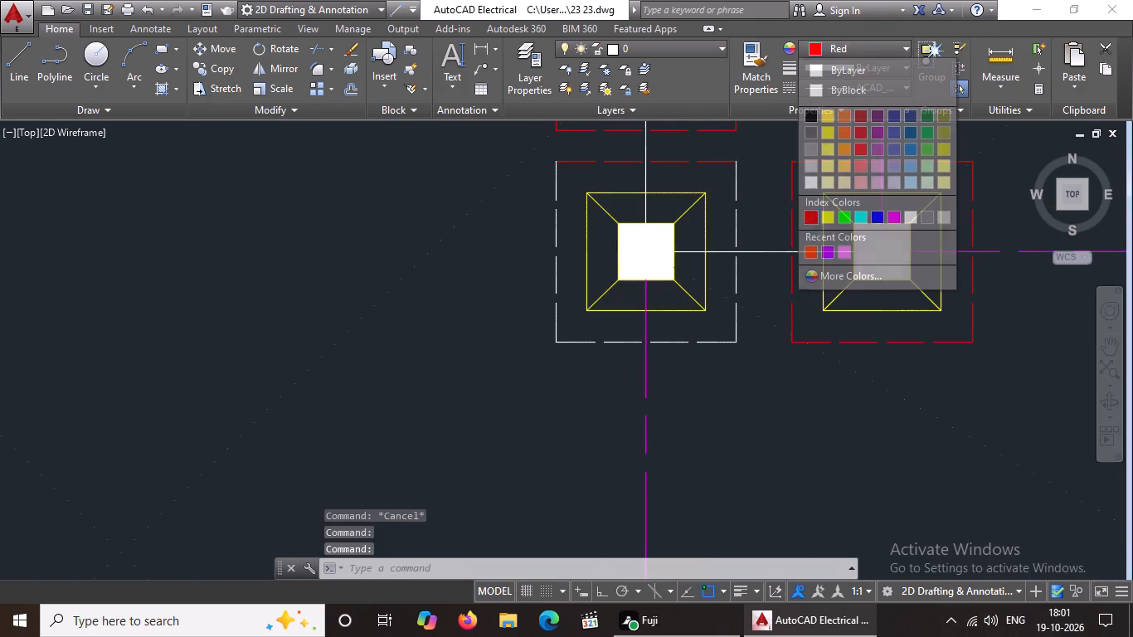
click(740, 297)
click(836, 48)
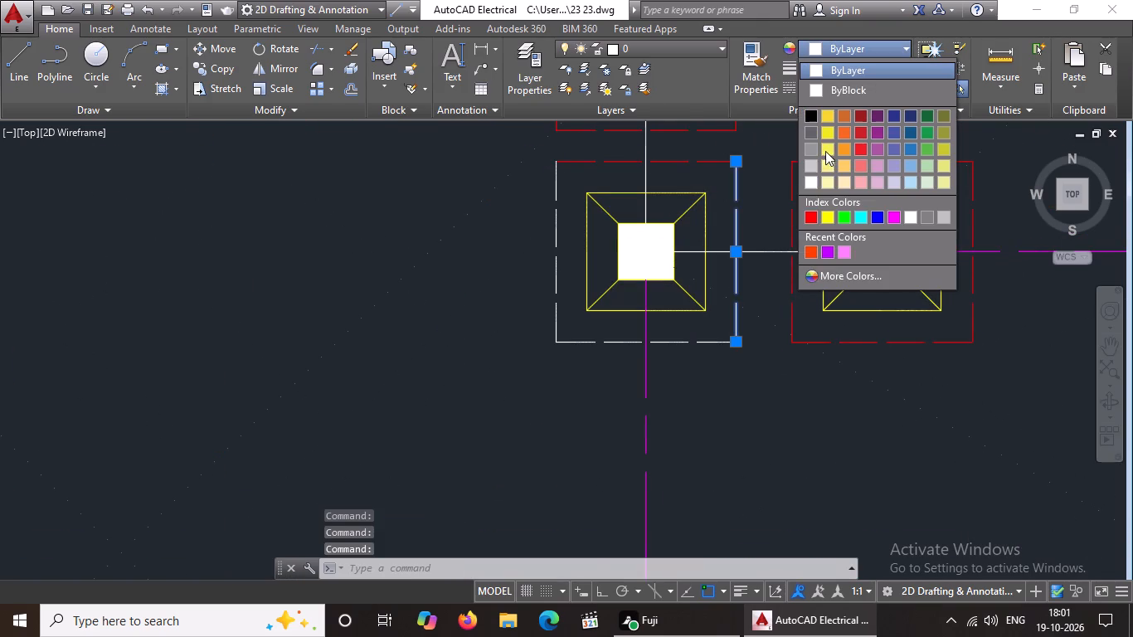
click(809, 221)
key(Escape)
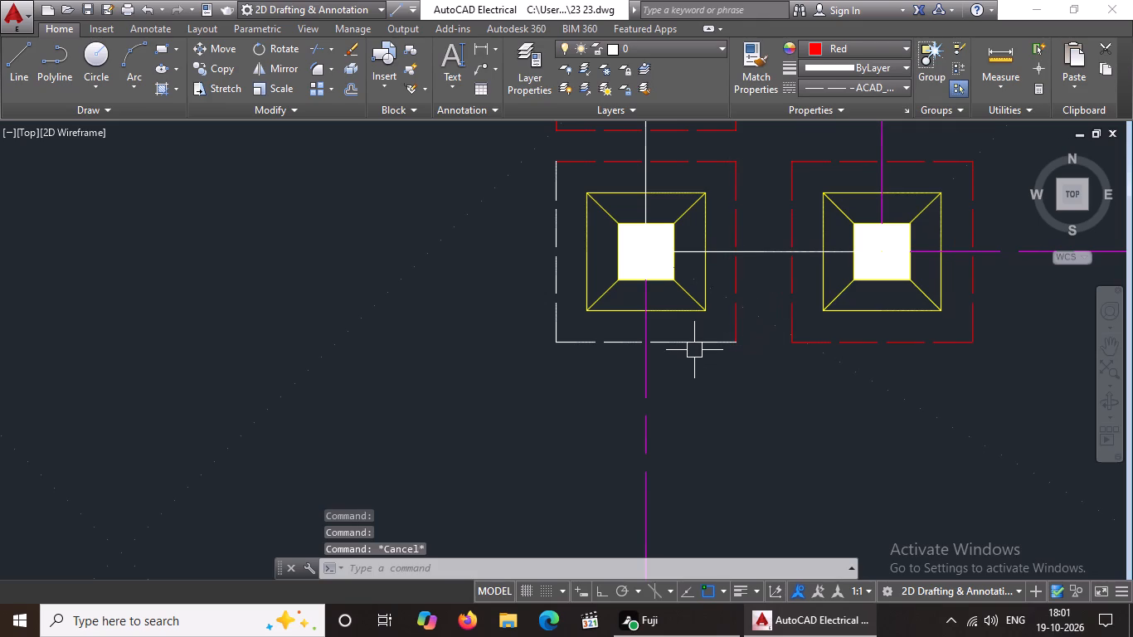
click(695, 349)
click(837, 53)
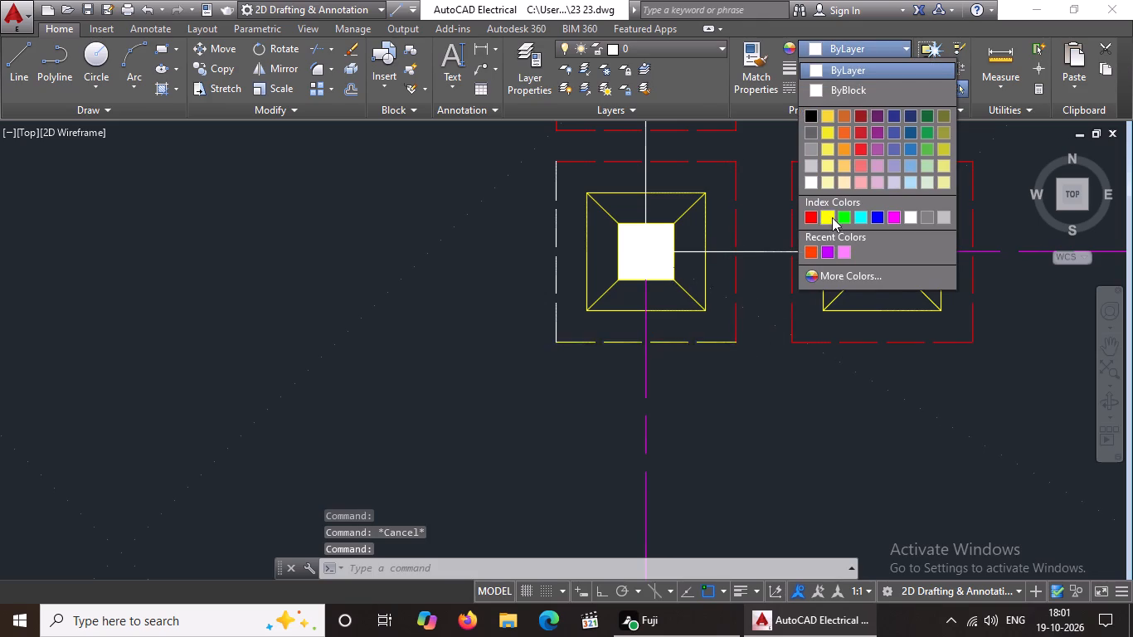
click(807, 217)
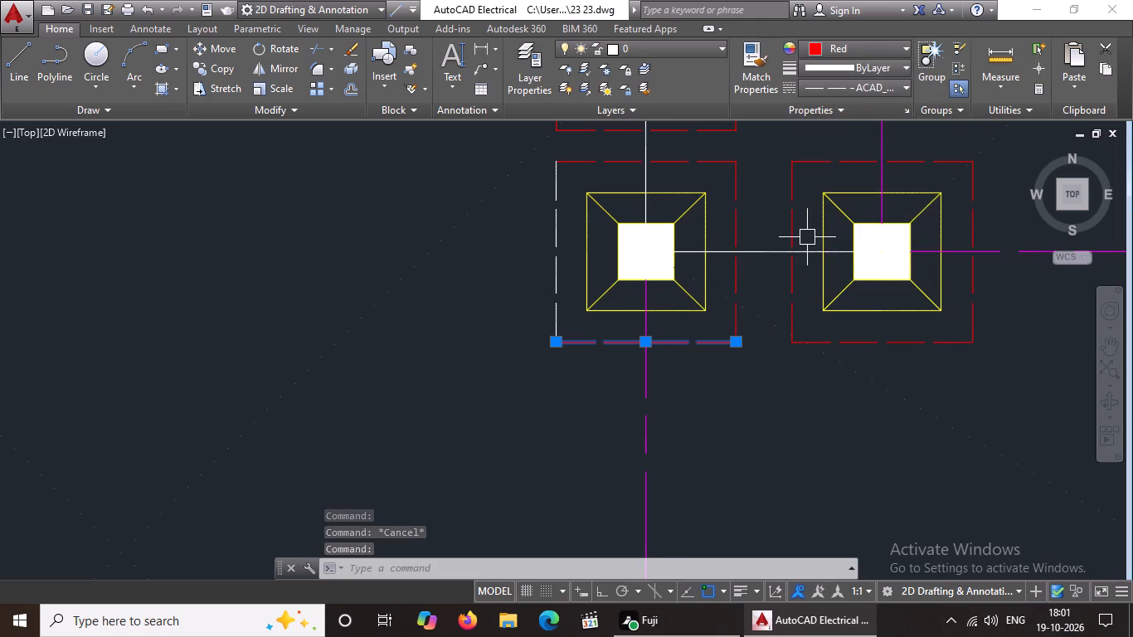
click(561, 265)
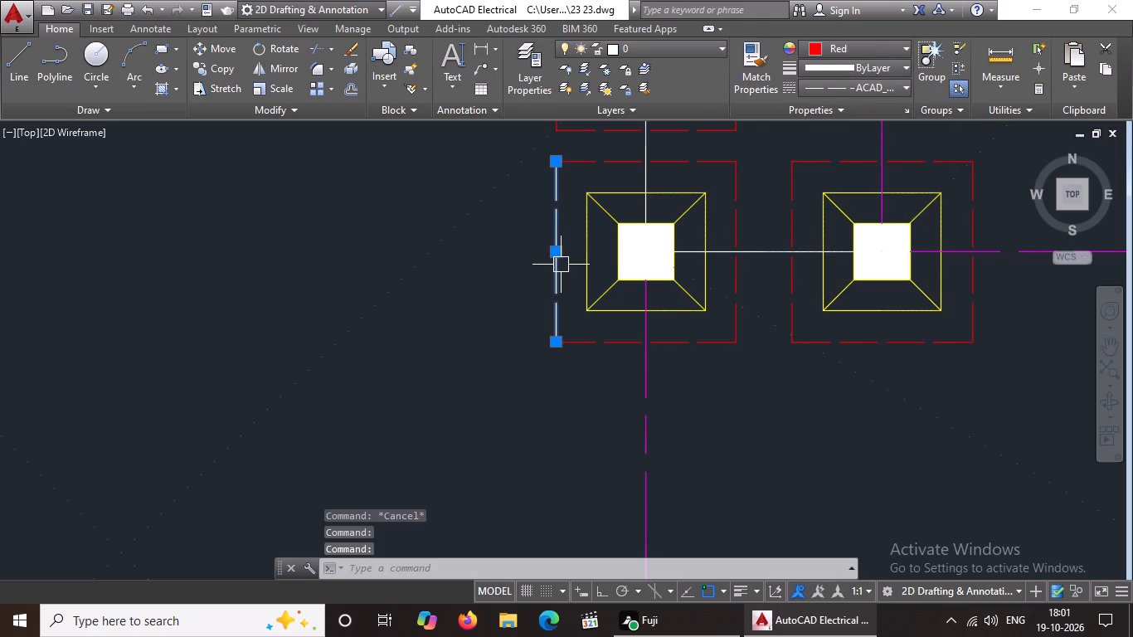
click(887, 43)
click(808, 211)
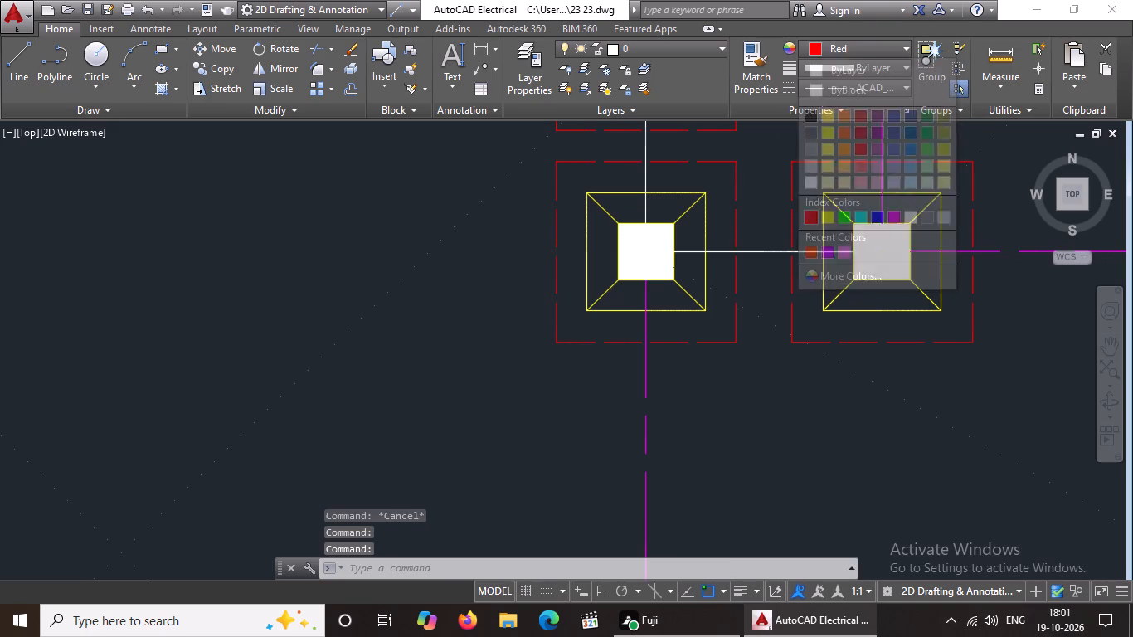
scroll(807, 209, down, 5)
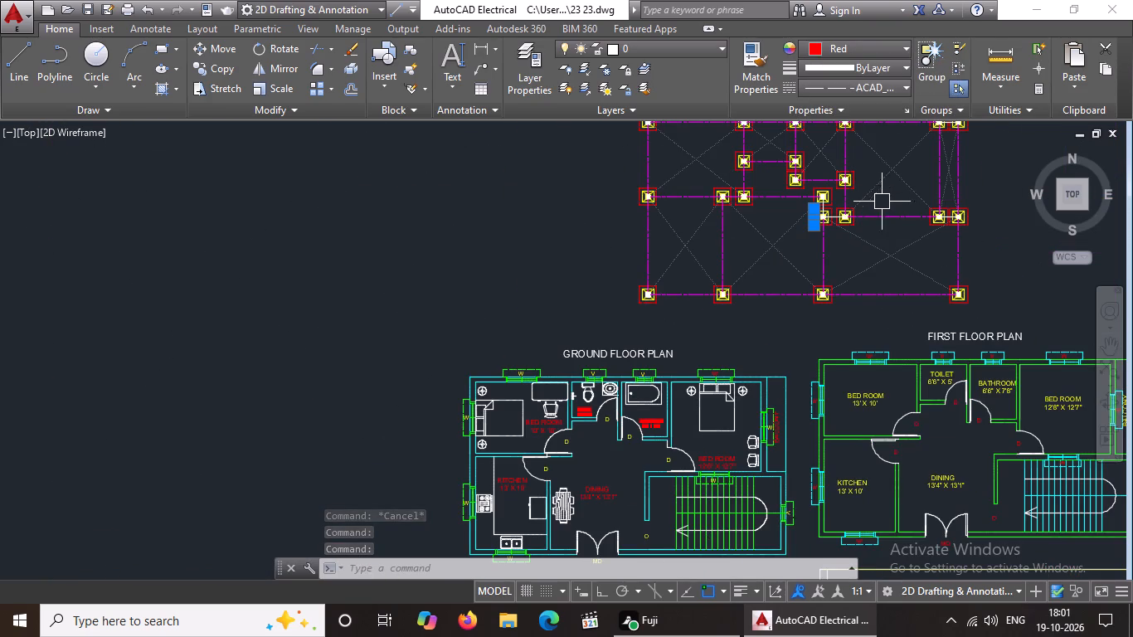
middle_drag(879, 209, 821, 288)
key(Escape)
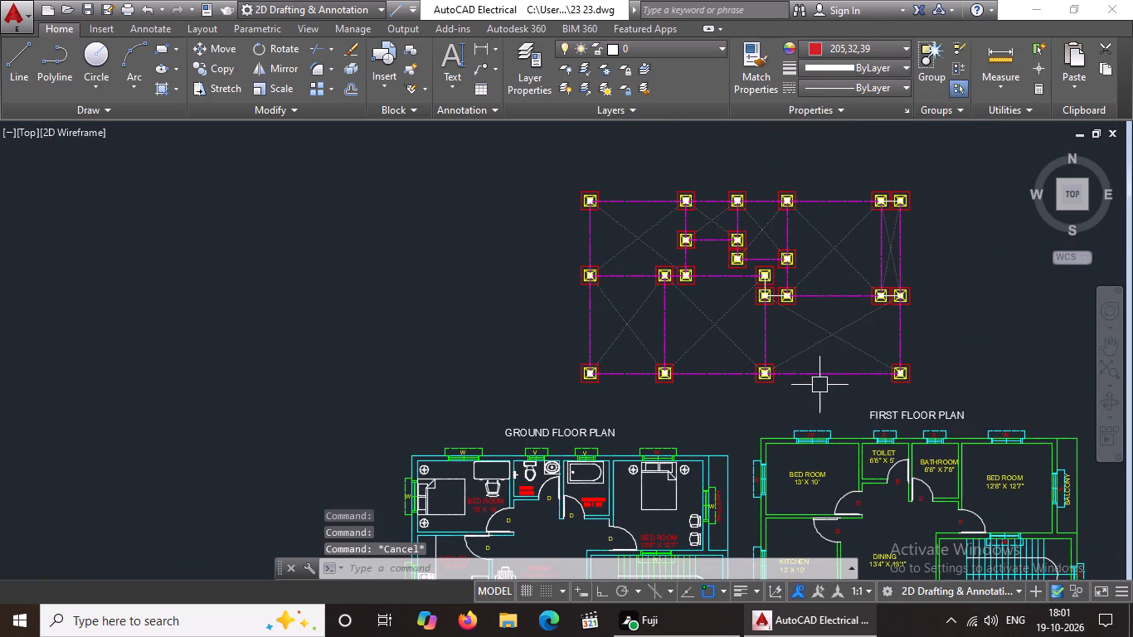
Copy the GROUND FLOOR PLAN title to just above the column footing layout, centred over its northern edge.
scroll(819, 385, up, 3)
scroll(801, 304, down, 4)
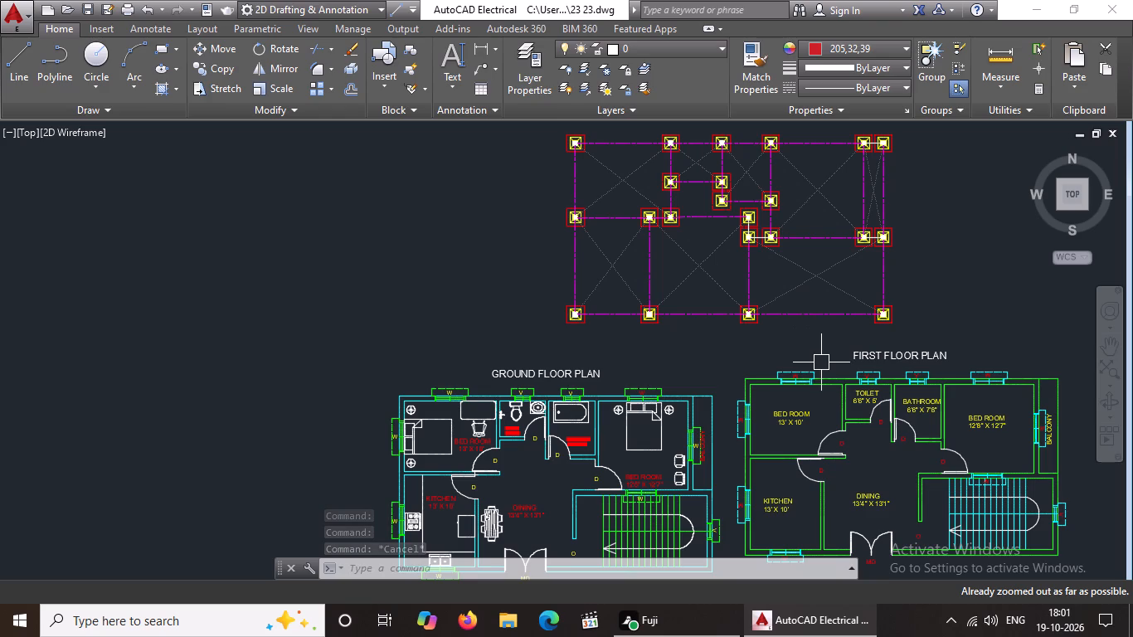
scroll(822, 361, down, 3)
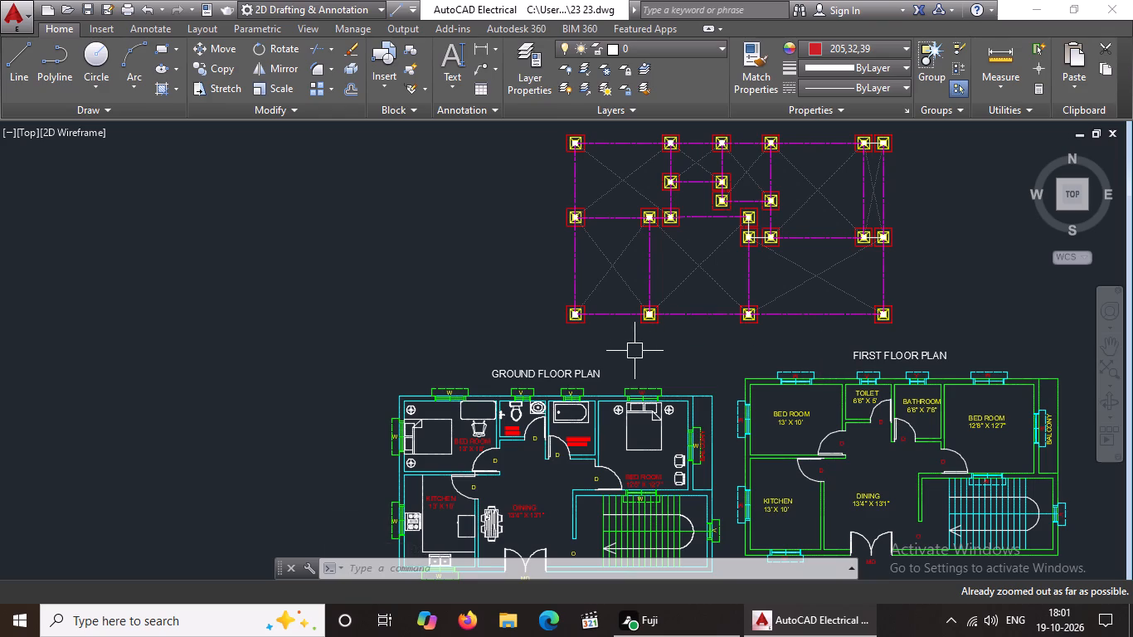
click(560, 372)
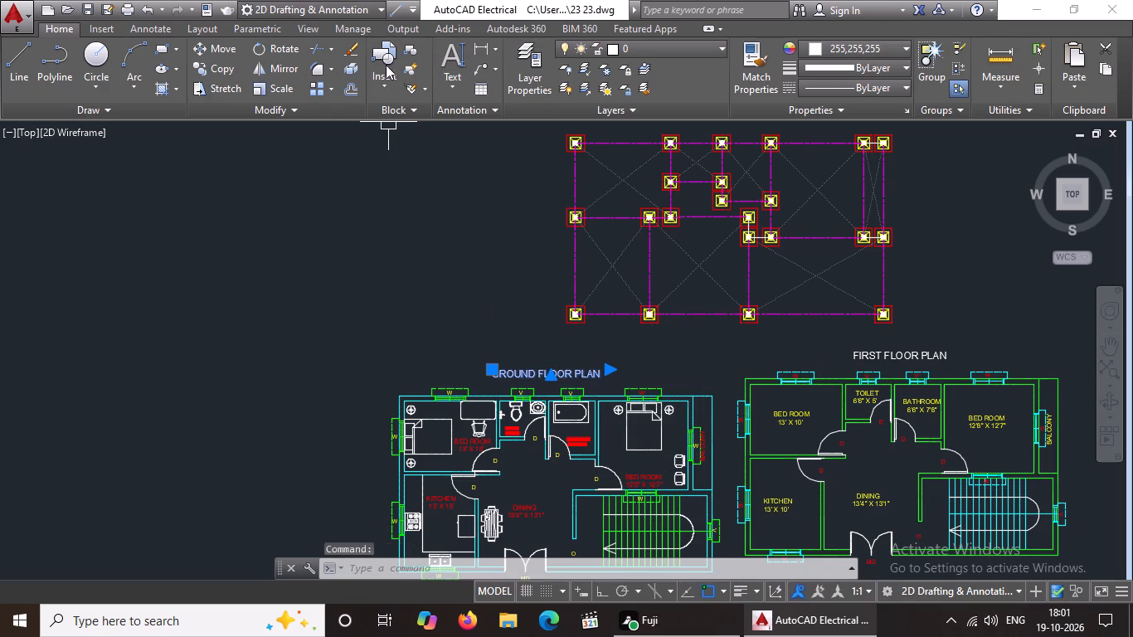
click(233, 68)
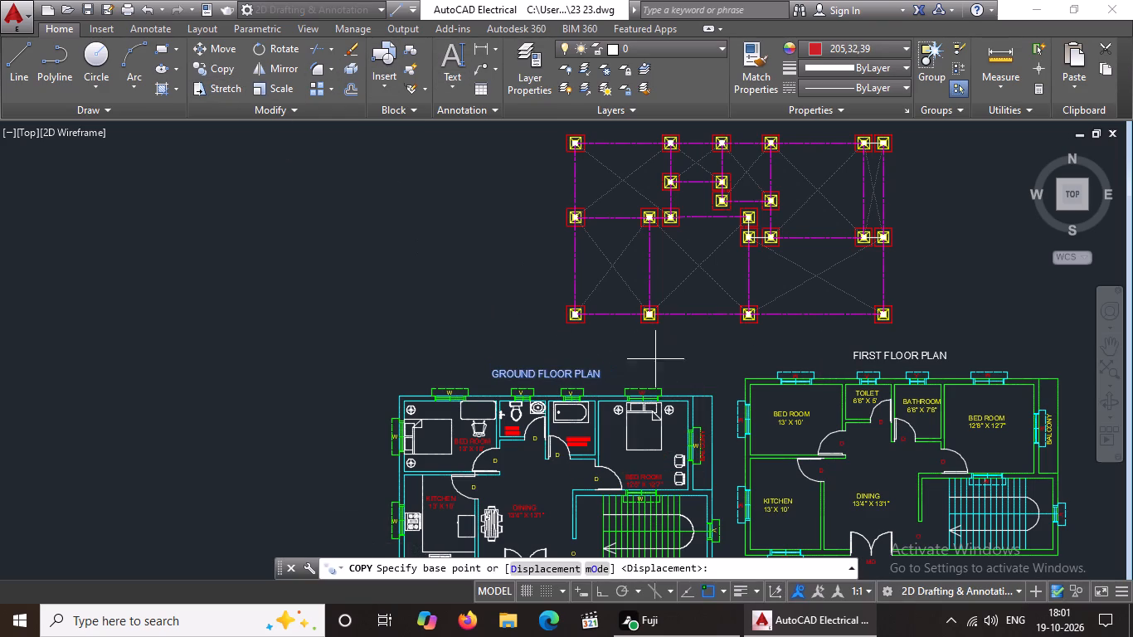
click(547, 374)
scroll(660, 204, down, 2)
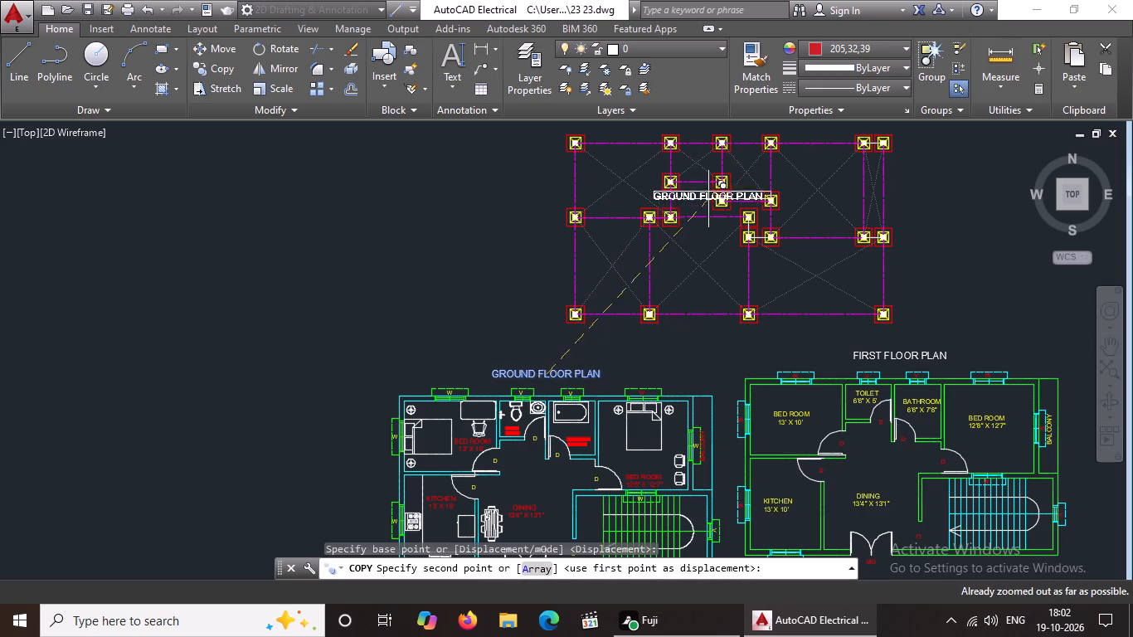
middle_drag(705, 216, 680, 295)
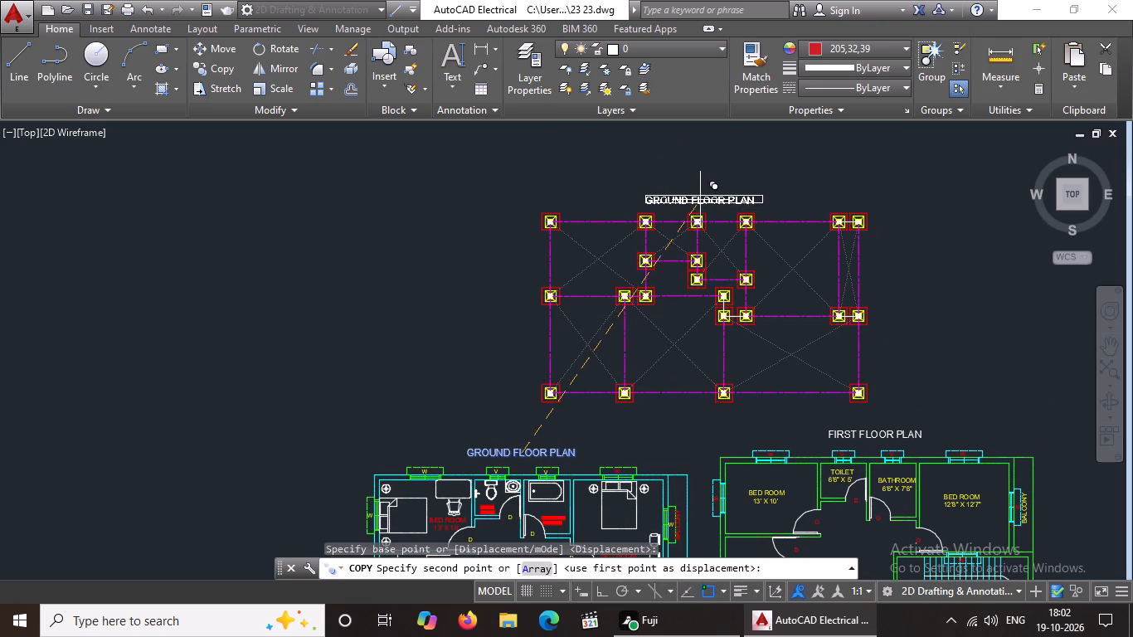
click(700, 200)
key(Escape)
Replace the copied title's text above the footing layout with COLUMN FOOTING PLAN.
double_click(747, 196)
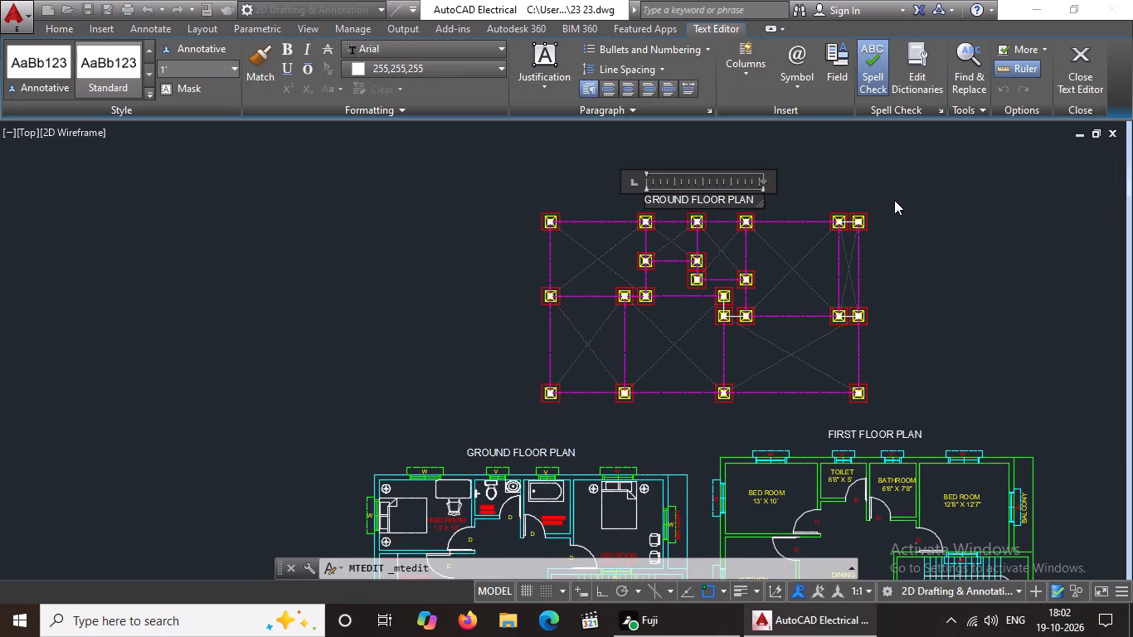
key(Right)
key(Right)
key(Right)
key(Right)
key(BackSpace)
key(BackSpace)
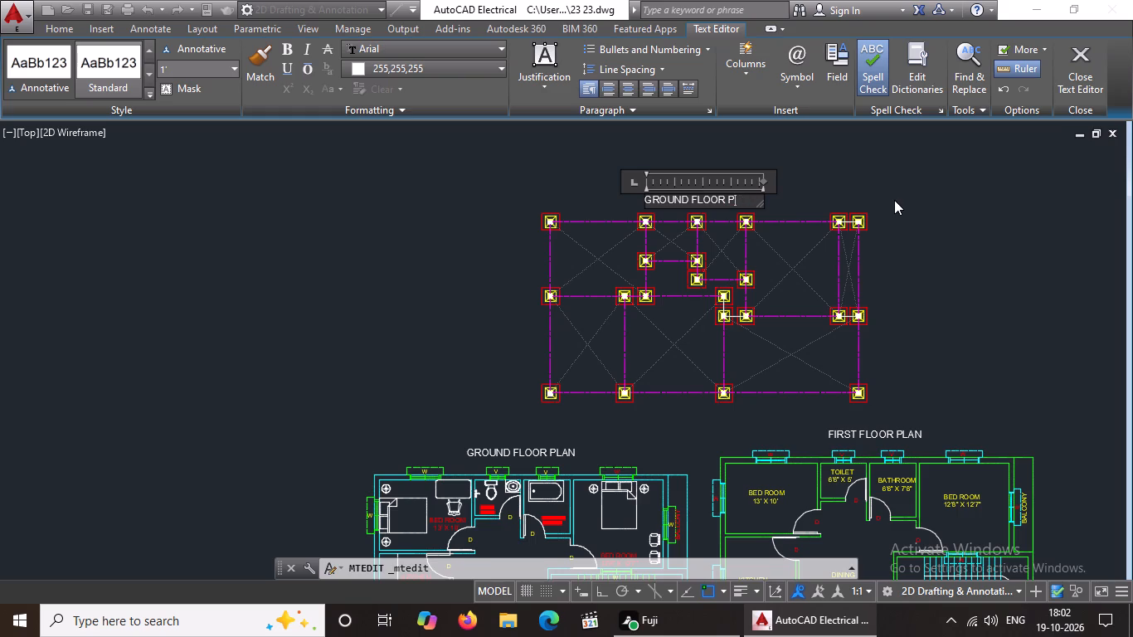
key(BackSpace)
key(BackSpace)
key(BackSpace)
key(BackSpace)
key(BackSpace)
key(BackSpace)
key(BackSpace)
key(BackSpace)
key(BackSpace)
key(BackSpace)
key(BackSpace)
key(BackSpace)
key(BackSpace)
key(BackSpace)
key(BackSpace)
key(BackSpace)
key(BackSpace)
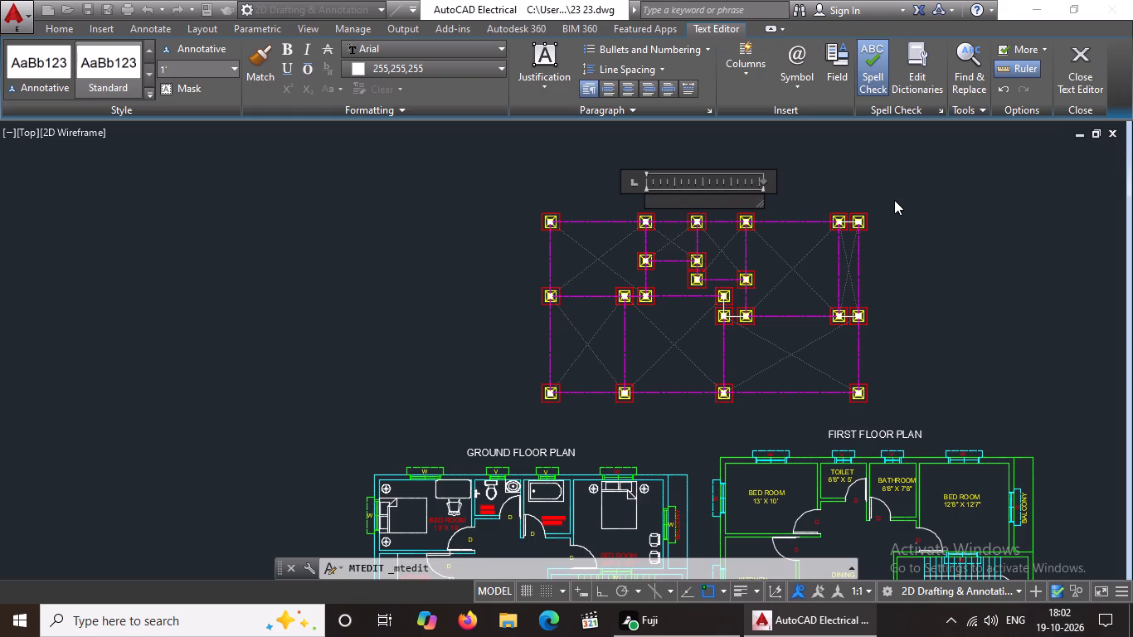
key(c)
text(OLUMN FOO)
text(TING)
key(space)
text(PLAN)
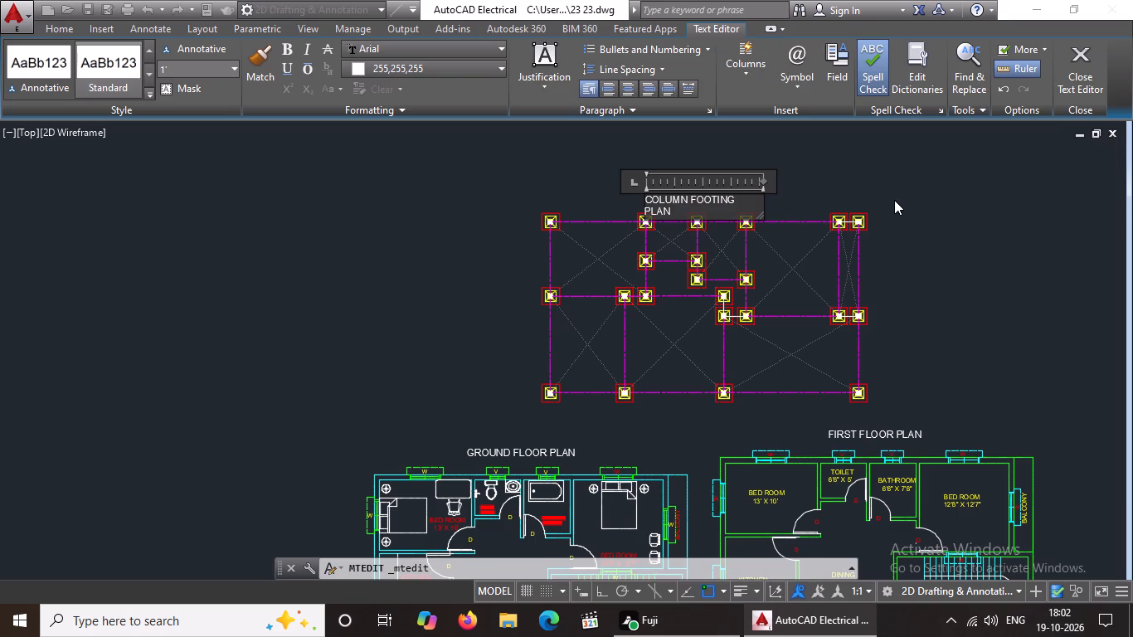
Widen the COLUMN FOOTING PLAN text frame so the title fits on one line, and finish editing it.
drag(761, 183, 804, 182)
click(804, 182)
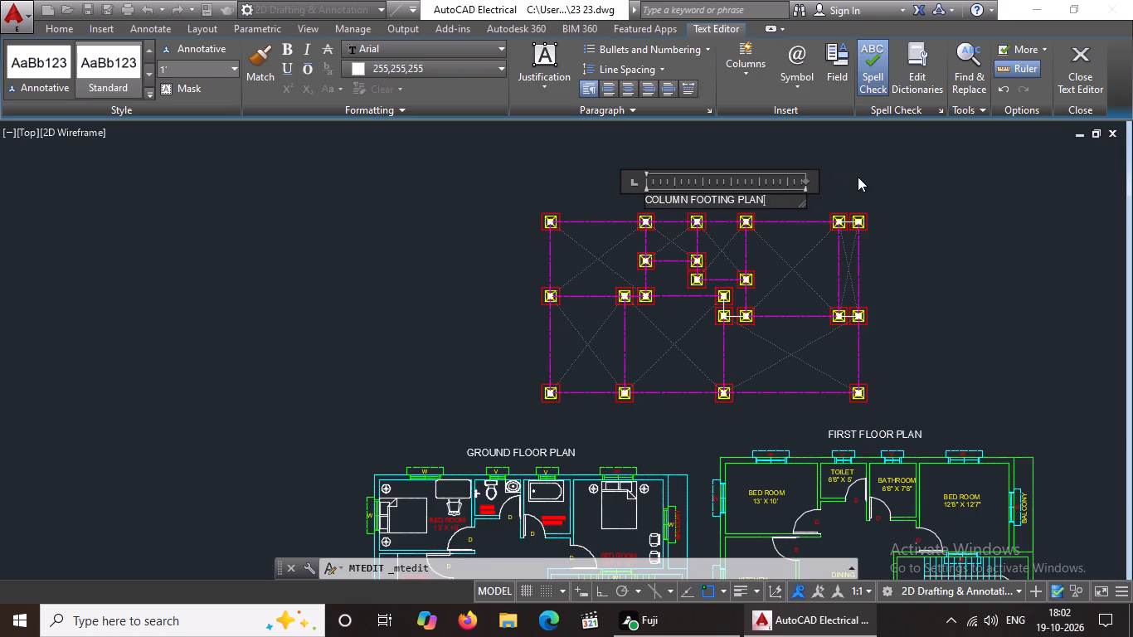
key(Escape)
click(593, 310)
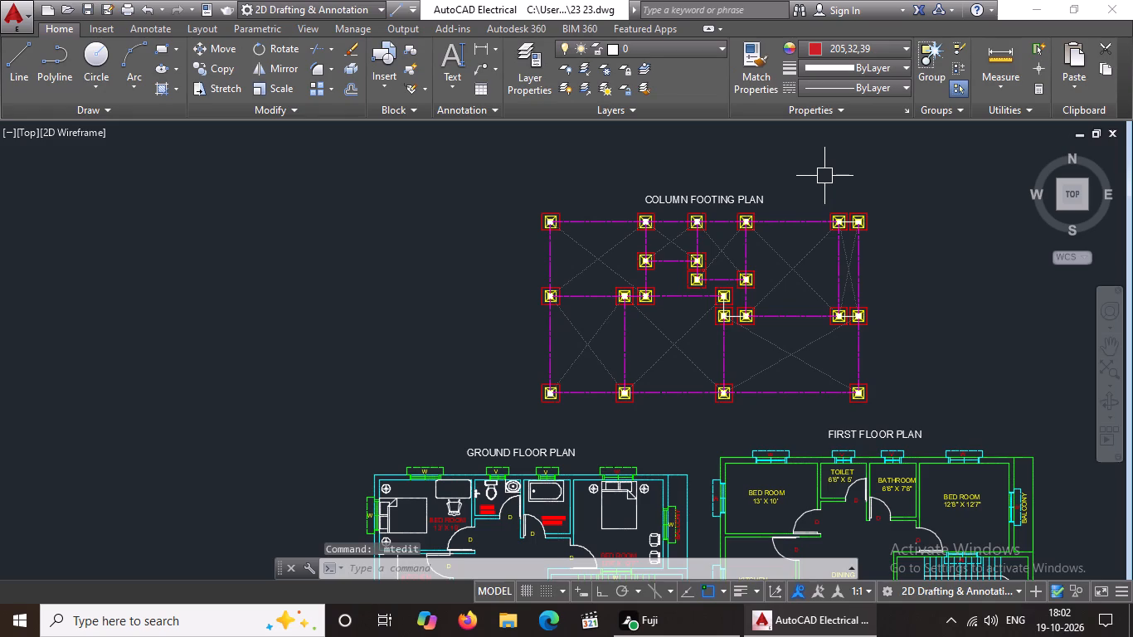
Examine the column footing plan, both floor plans and the front elevations across the whole drawing.
scroll(824, 176, down, 2)
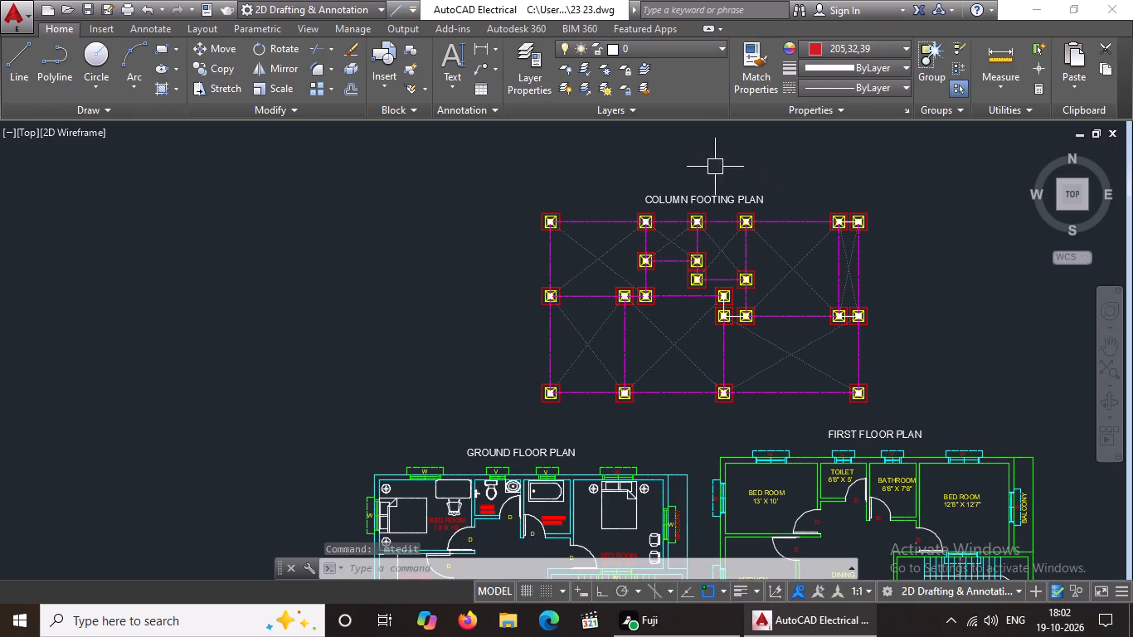
middle_drag(673, 260, 711, 226)
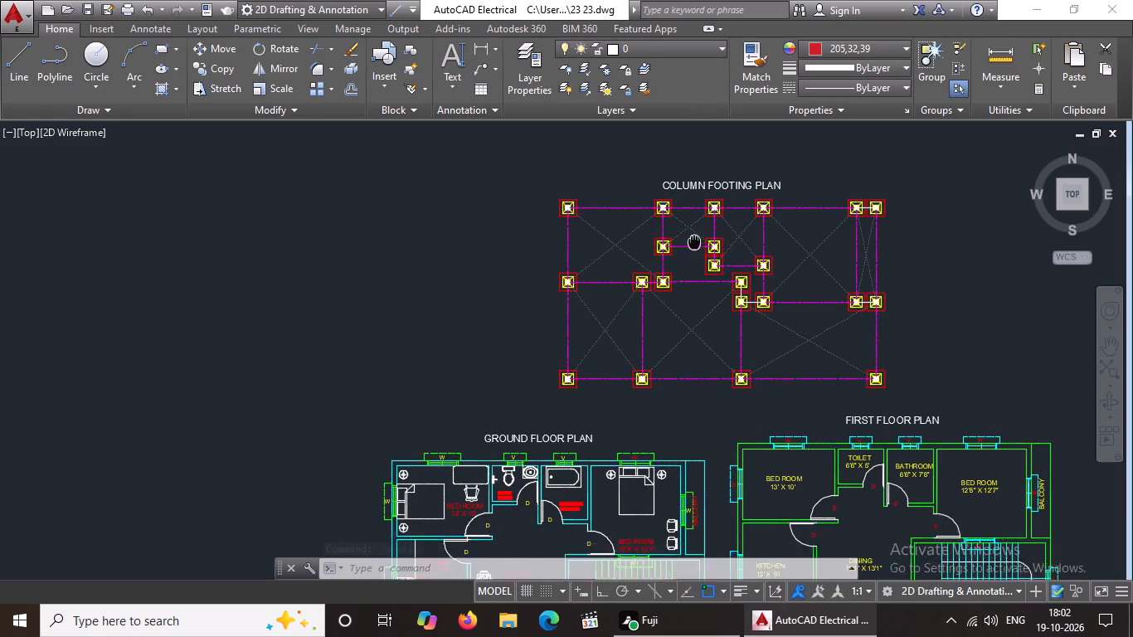
middle_drag(711, 226, 792, 159)
scroll(802, 185, down, 2)
scroll(801, 251, down, 2)
middle_drag(803, 257, 746, 125)
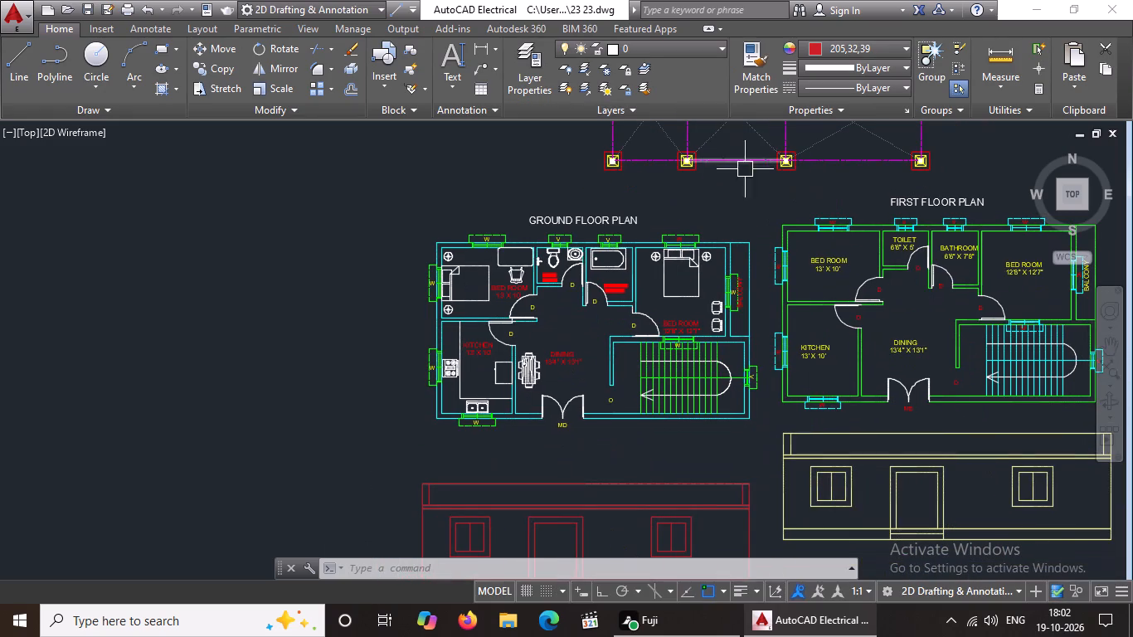
middle_drag(751, 207, 673, 179)
middle_drag(686, 618, 700, 507)
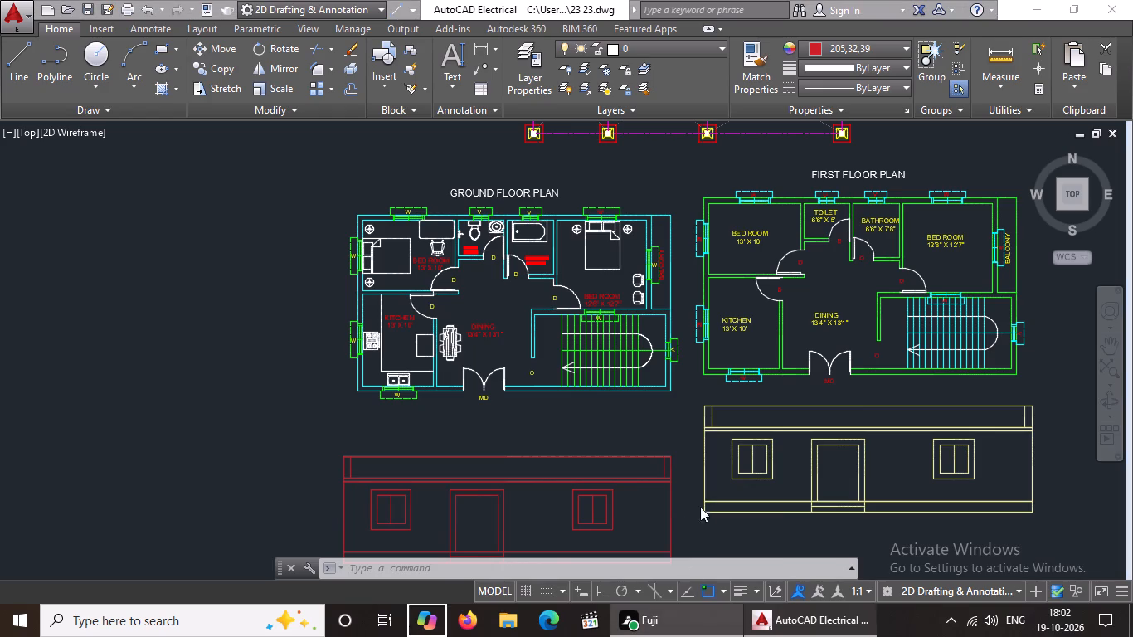
middle_drag(700, 507, 715, 425)
middle_drag(628, 476, 691, 382)
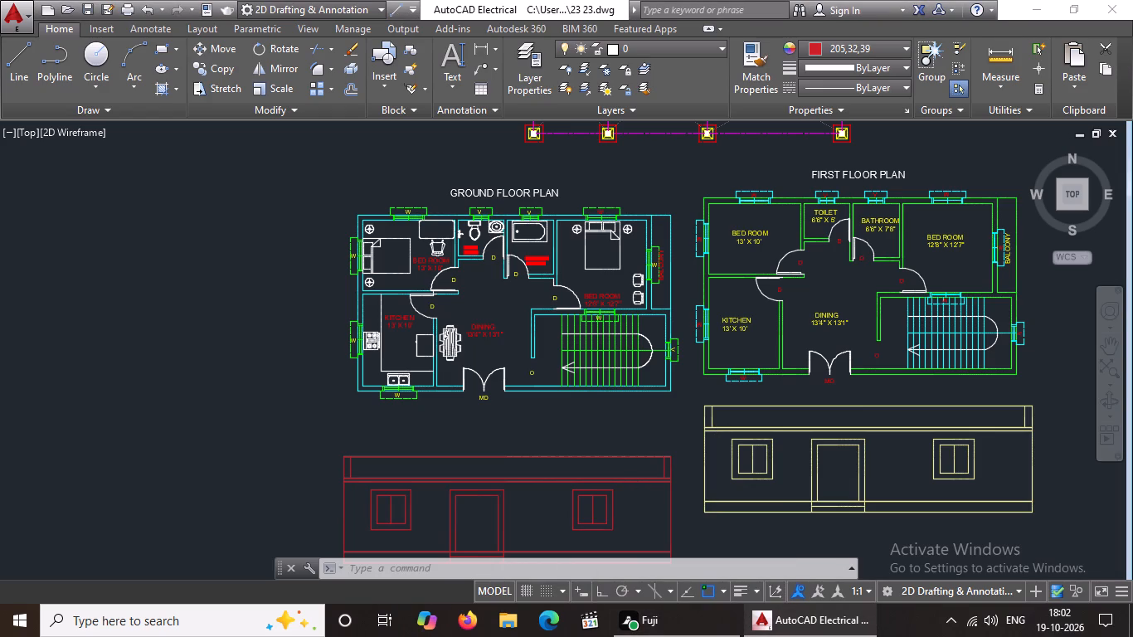
scroll(708, 387, down, 2)
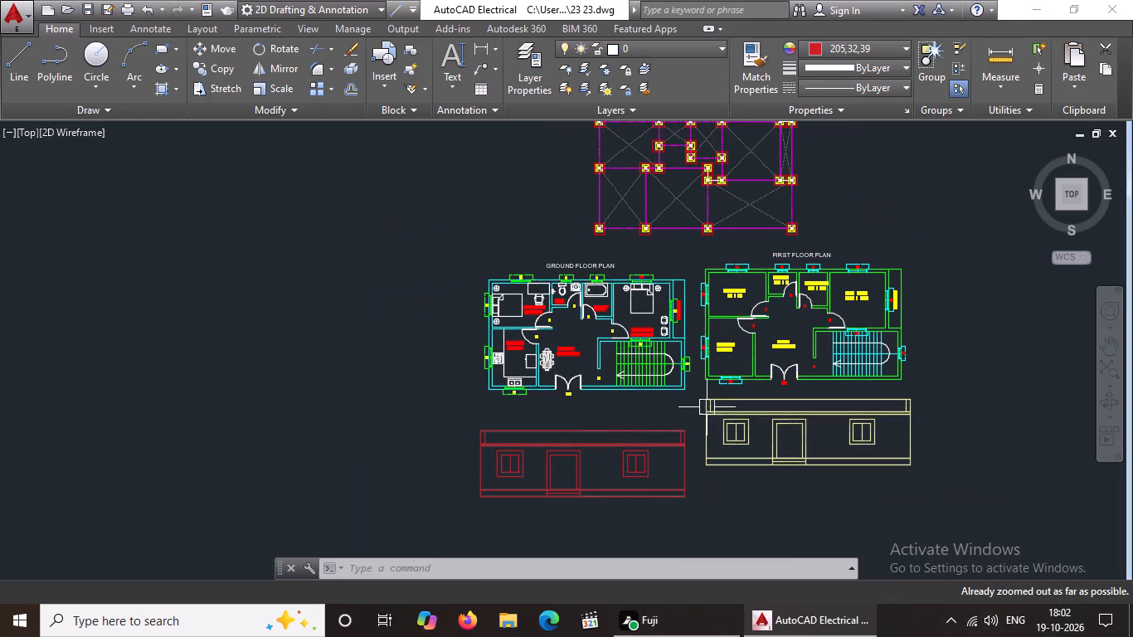
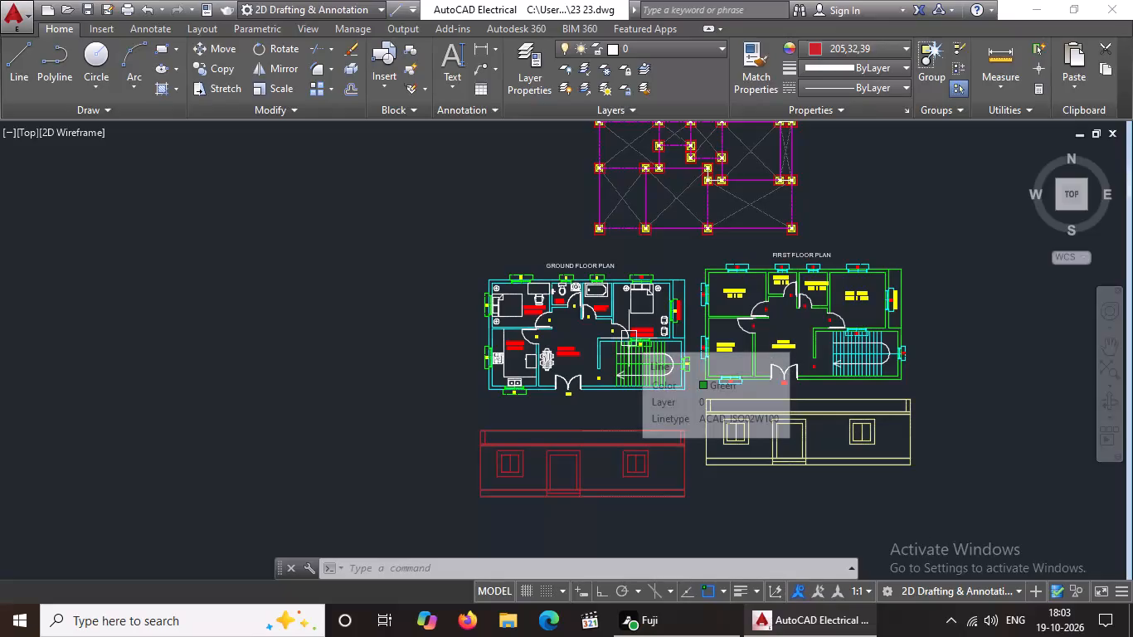
Copy the GROUND FLOOR PLAN title to just above the red elevation and just below the yellow elevation.
click(572, 262)
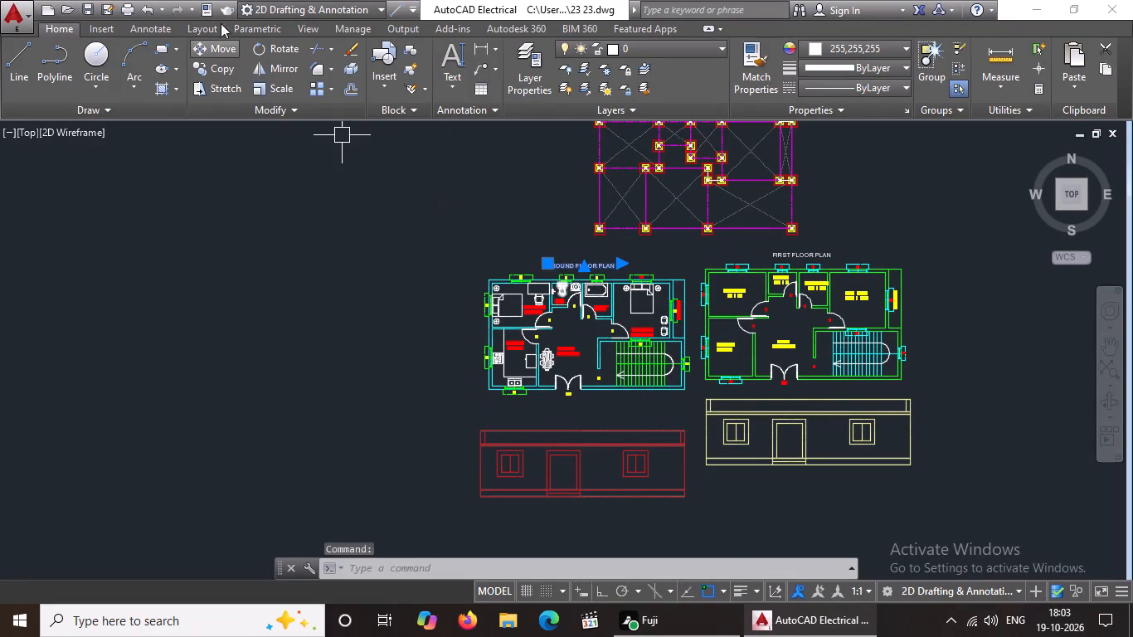
click(226, 74)
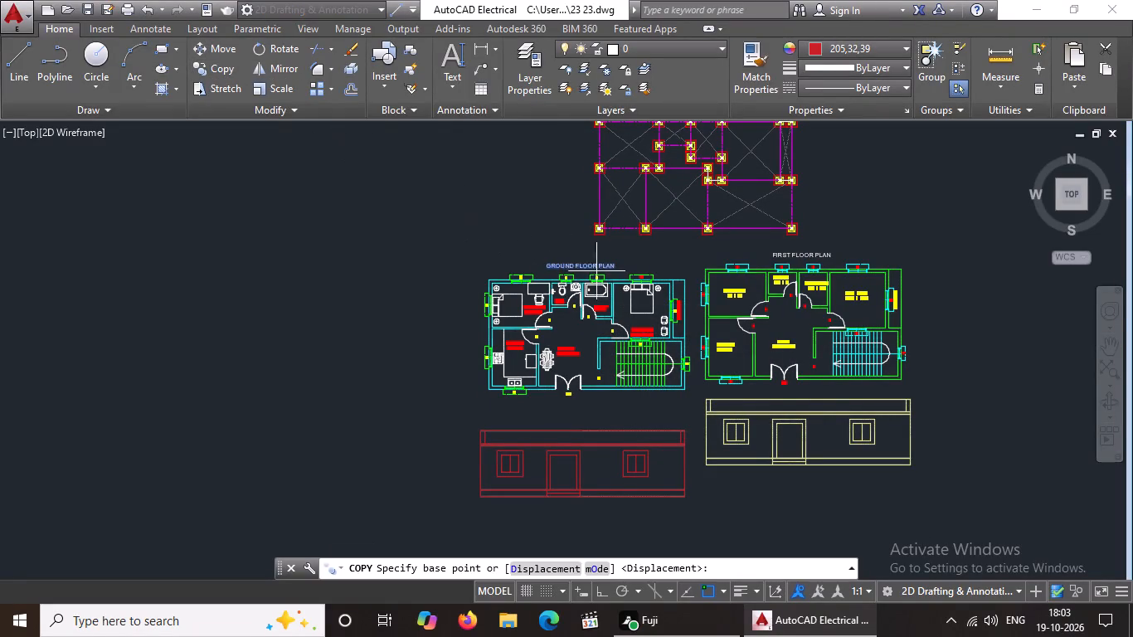
click(576, 267)
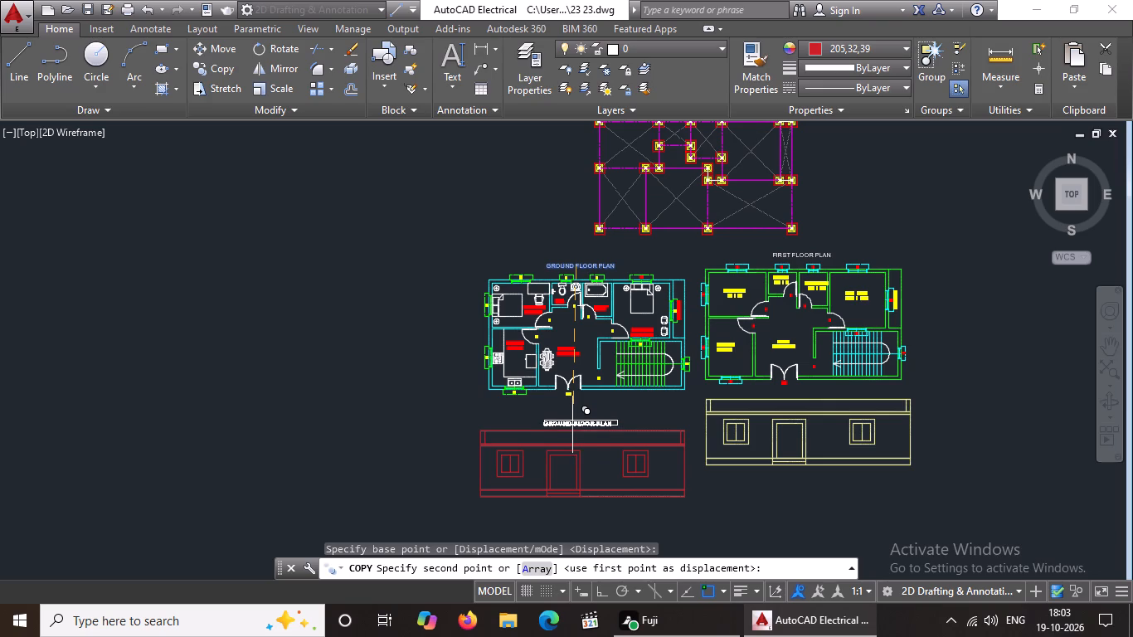
click(572, 425)
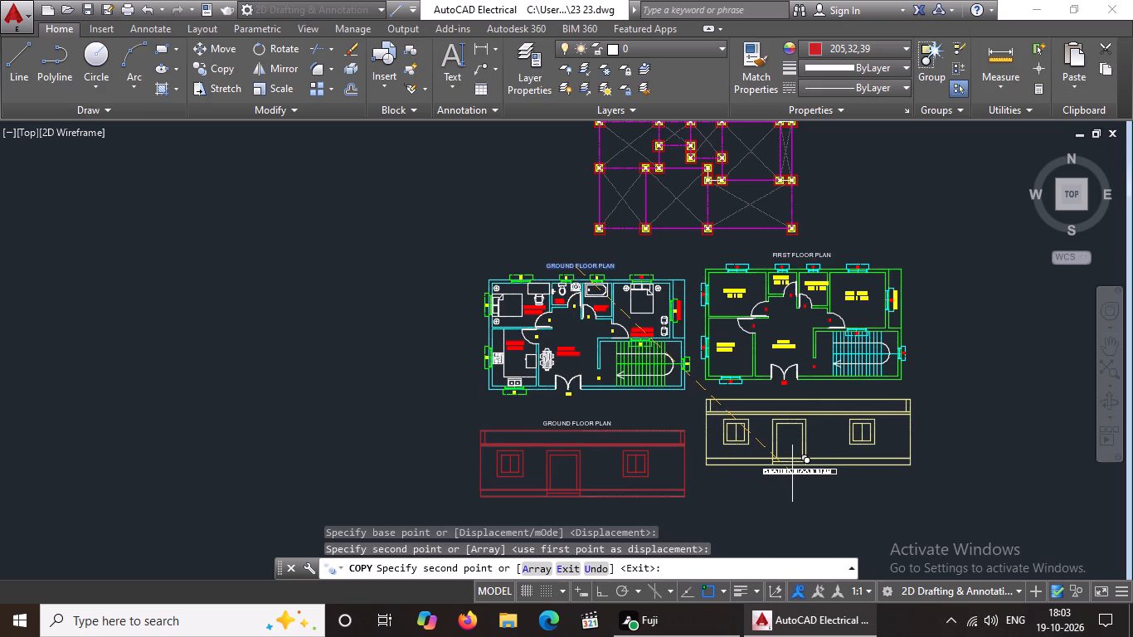
click(792, 473)
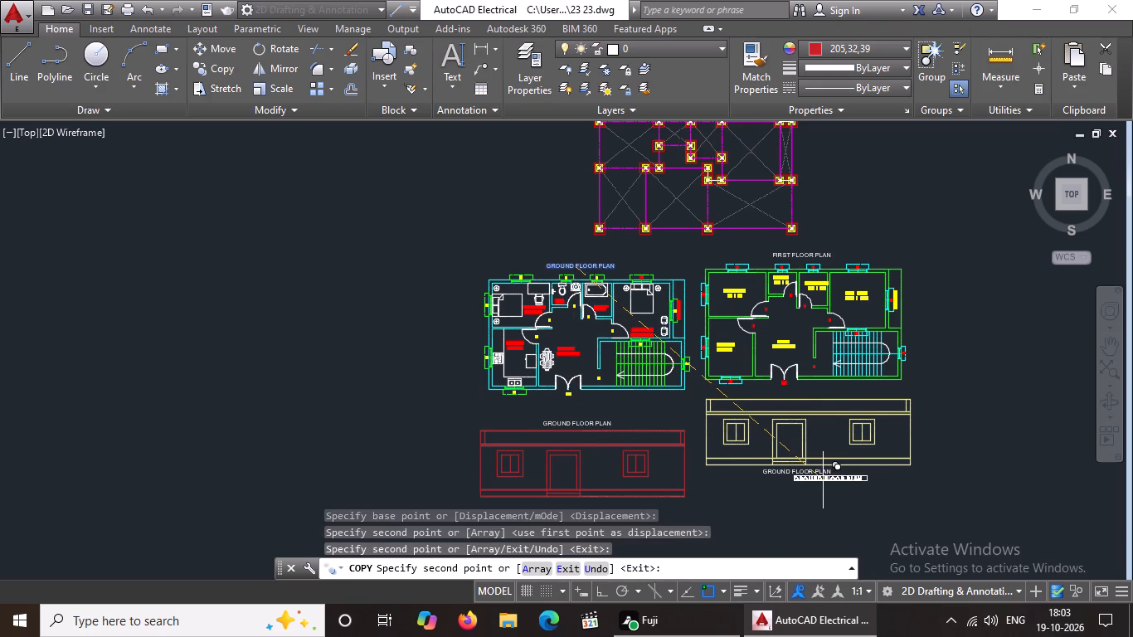
key(Escape)
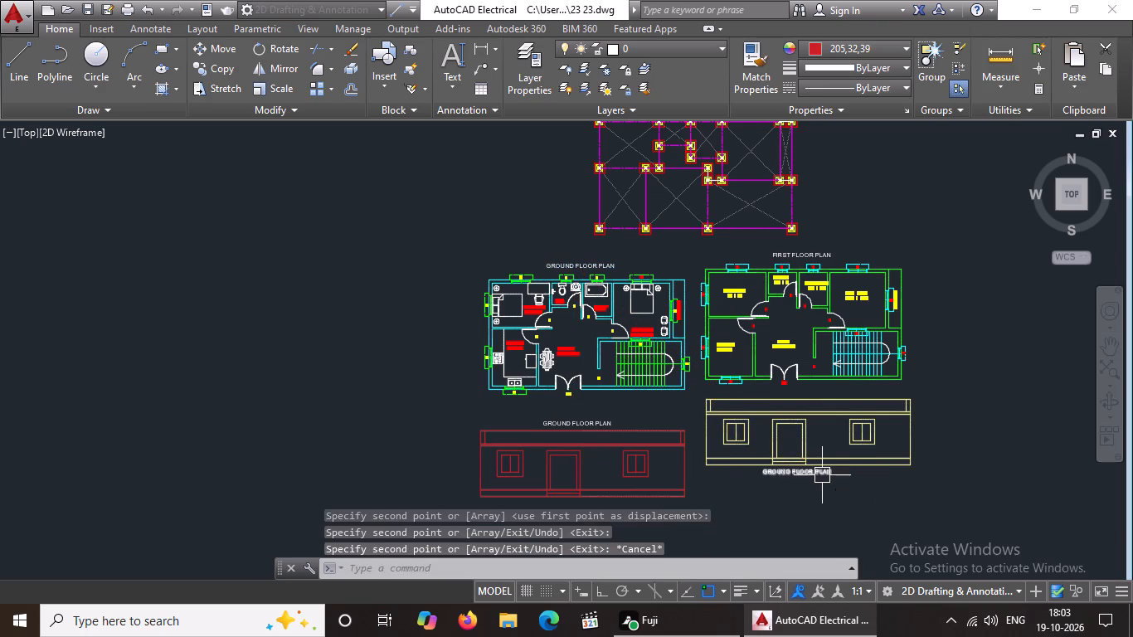
Change the copied title above the red elevation to read ELEVATION.
scroll(638, 460, up, 1)
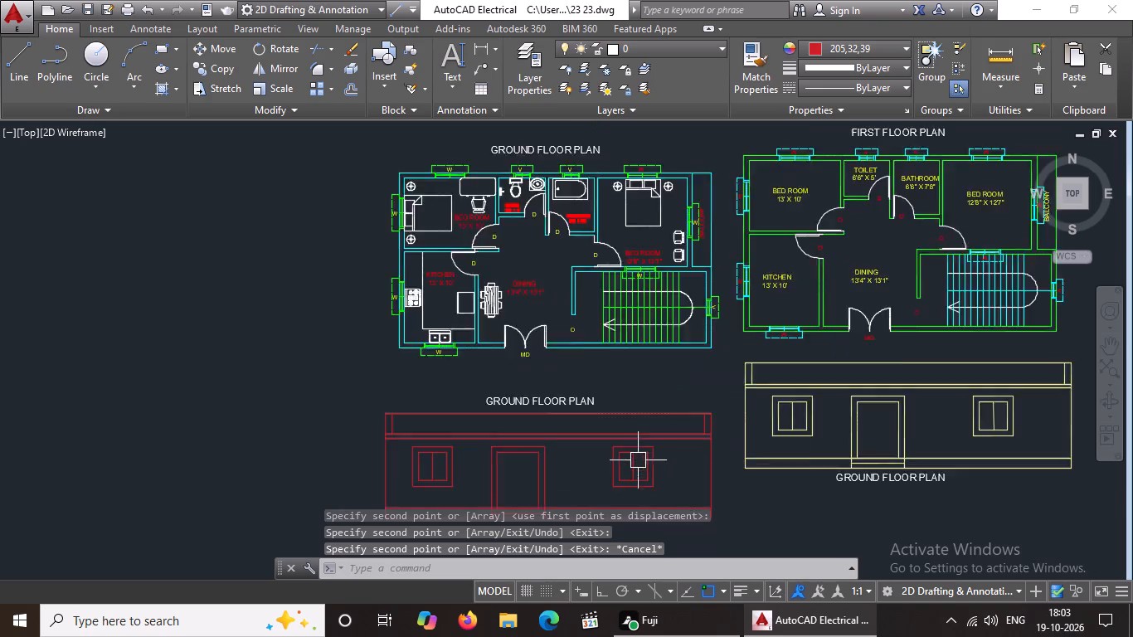
scroll(638, 460, up, 1)
double_click(559, 367)
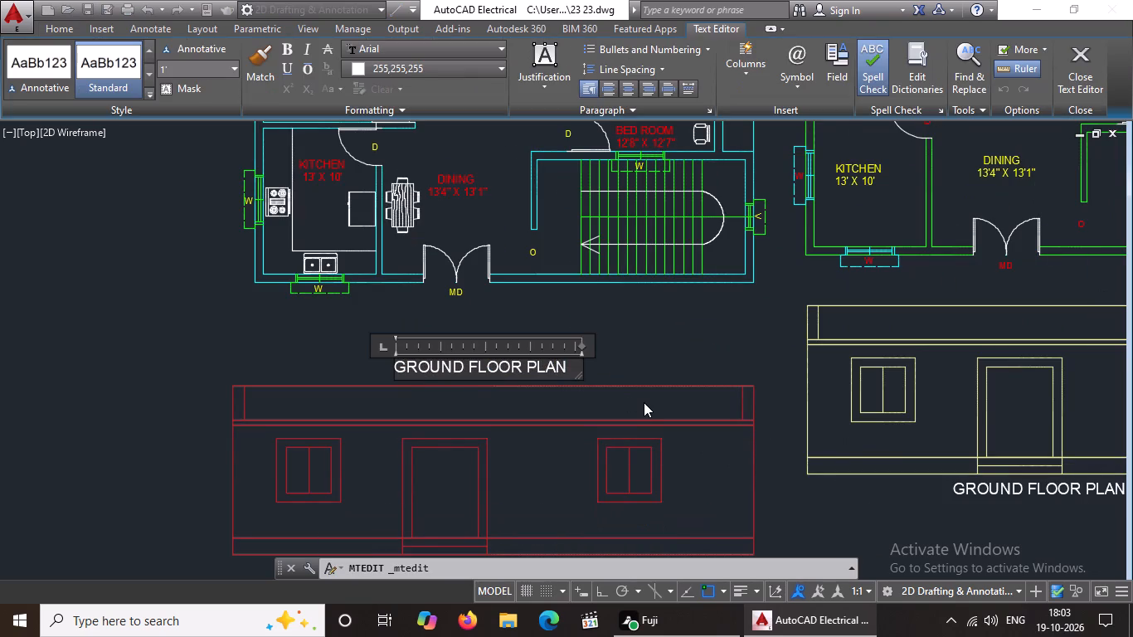
key(Right)
key(Right)
key(Right)
key(BackSpace)
key(BackSpace)
key(BackSpace)
key(BackSpace)
key(BackSpace)
key(BackSpace)
key(BackSpace)
key(BackSpace)
key(BackSpace)
key(BackSpace)
key(BackSpace)
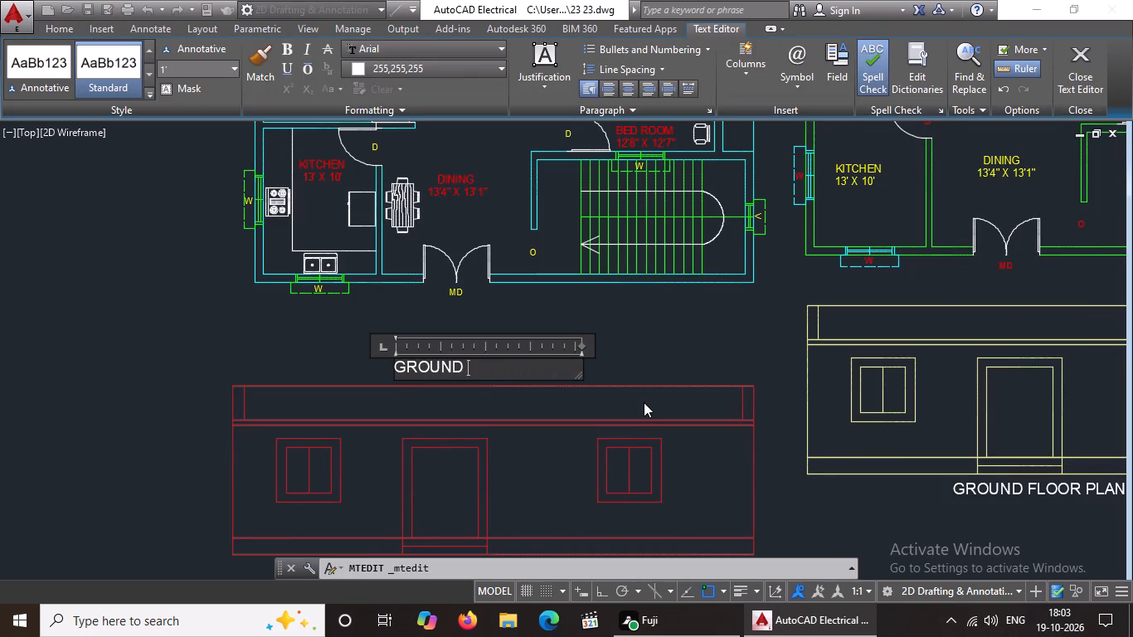
key(BackSpace)
key(BackSpace)
key(BackSpace)
key(BackSpace)
key(BackSpace)
key(BackSpace)
key(BackSpace)
key(BackSpace)
key(BackSpace)
key(BackSpace)
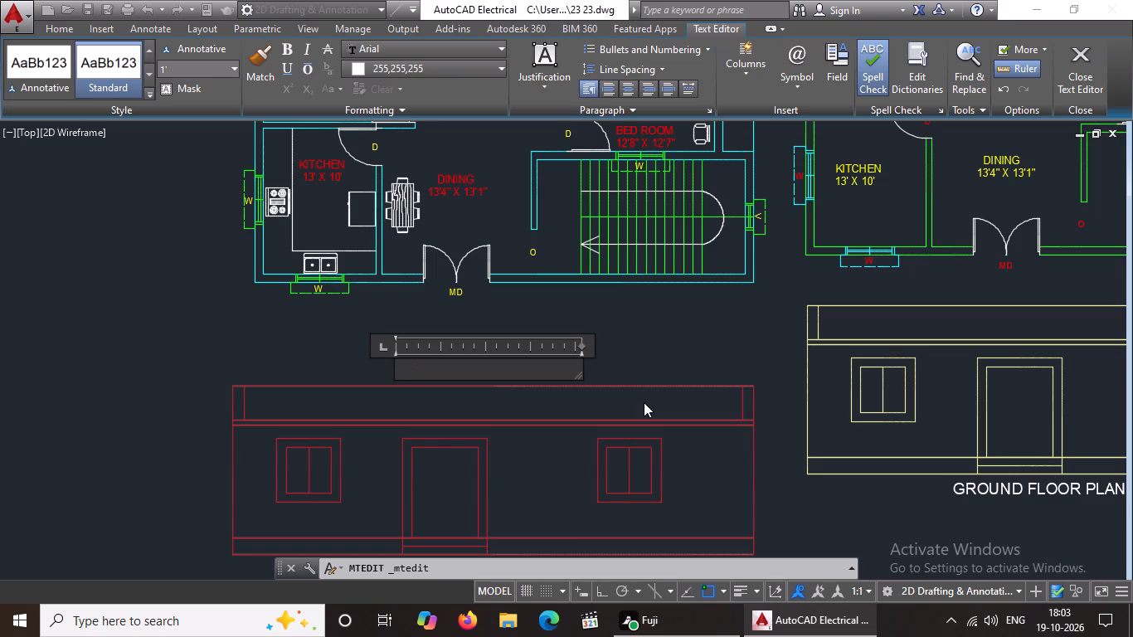
text(ELEVATION)
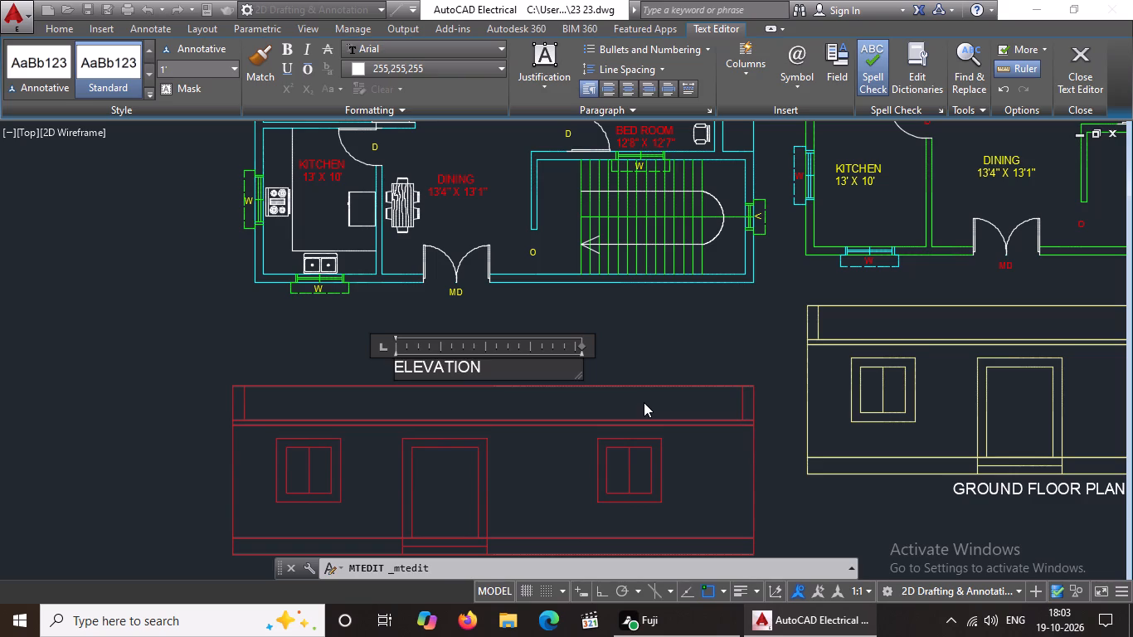
click(645, 367)
Delete the copied GROUND FLOOR PLAN title below the yellow elevation.
scroll(659, 361, down, 2)
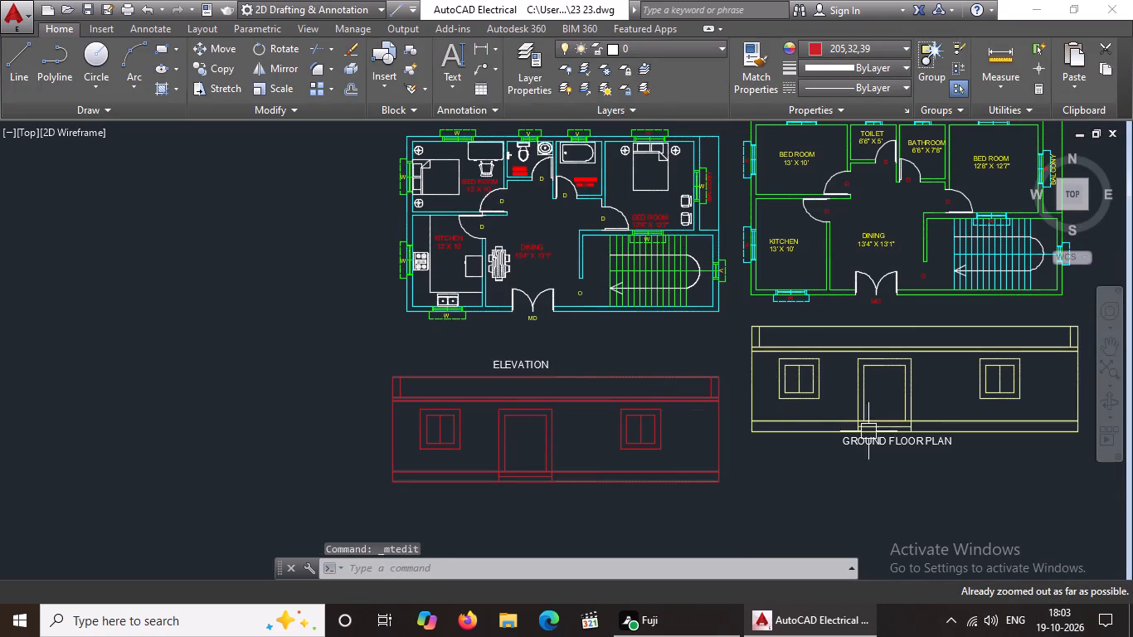
click(903, 445)
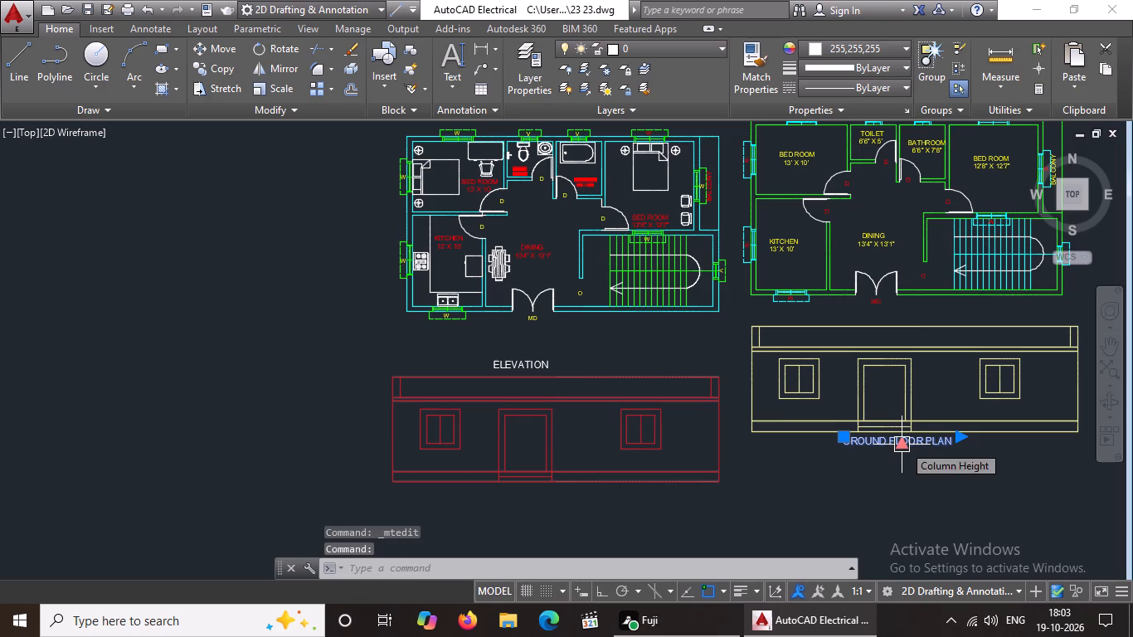
key(Delete)
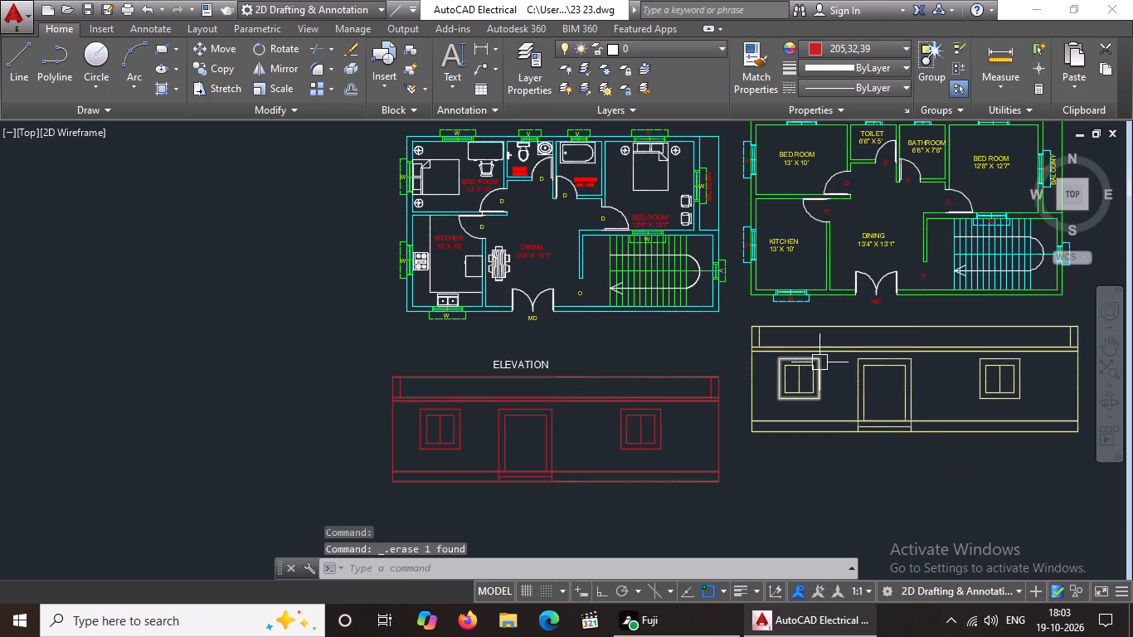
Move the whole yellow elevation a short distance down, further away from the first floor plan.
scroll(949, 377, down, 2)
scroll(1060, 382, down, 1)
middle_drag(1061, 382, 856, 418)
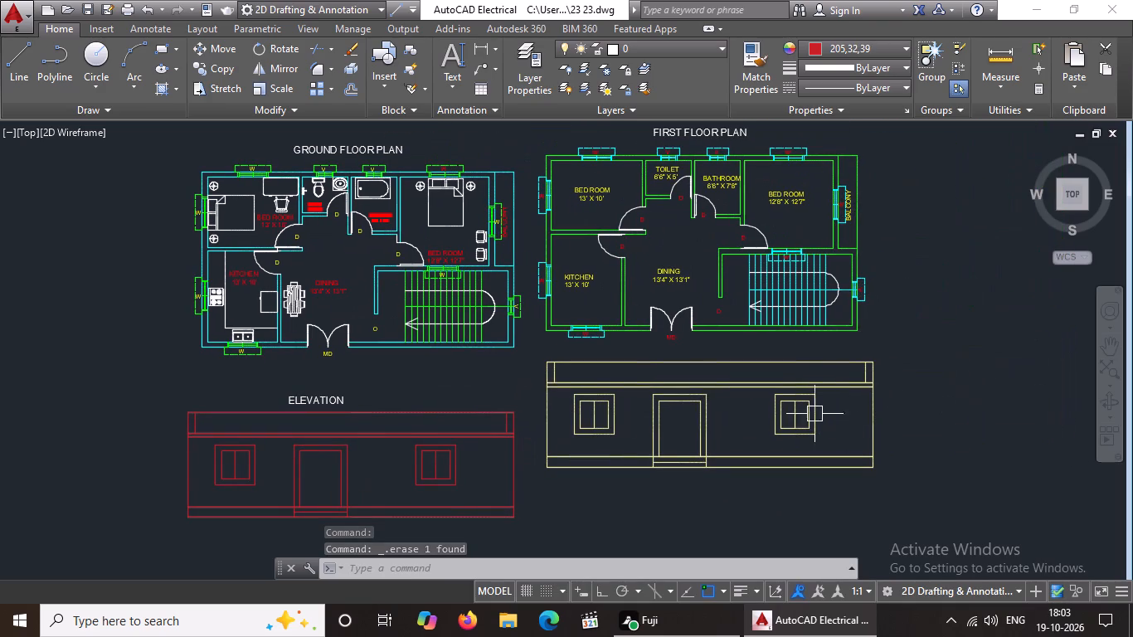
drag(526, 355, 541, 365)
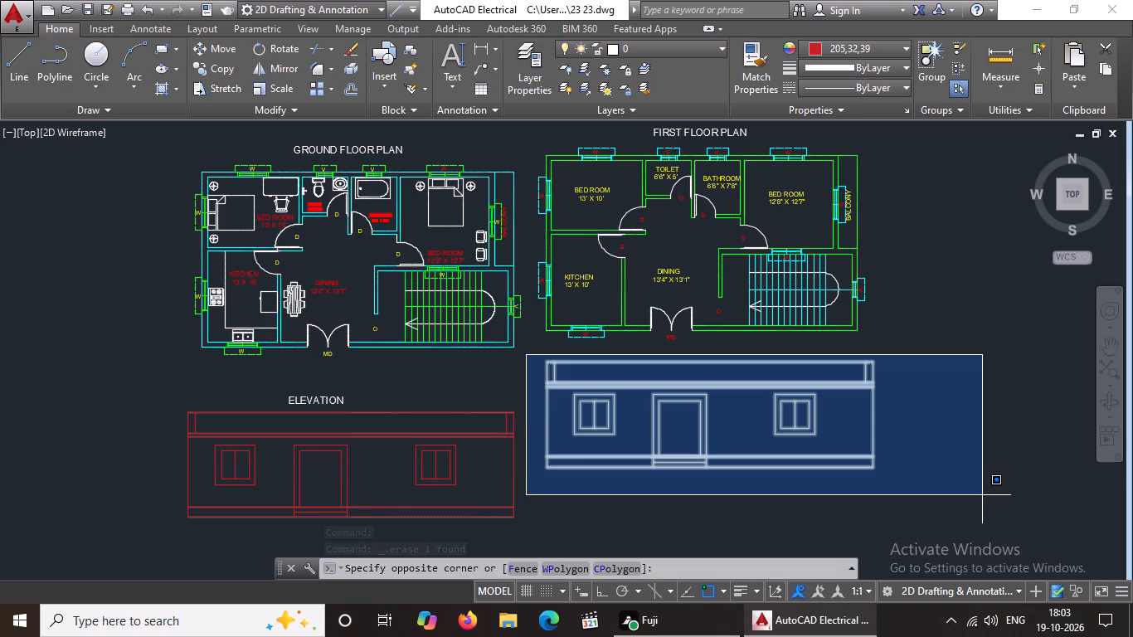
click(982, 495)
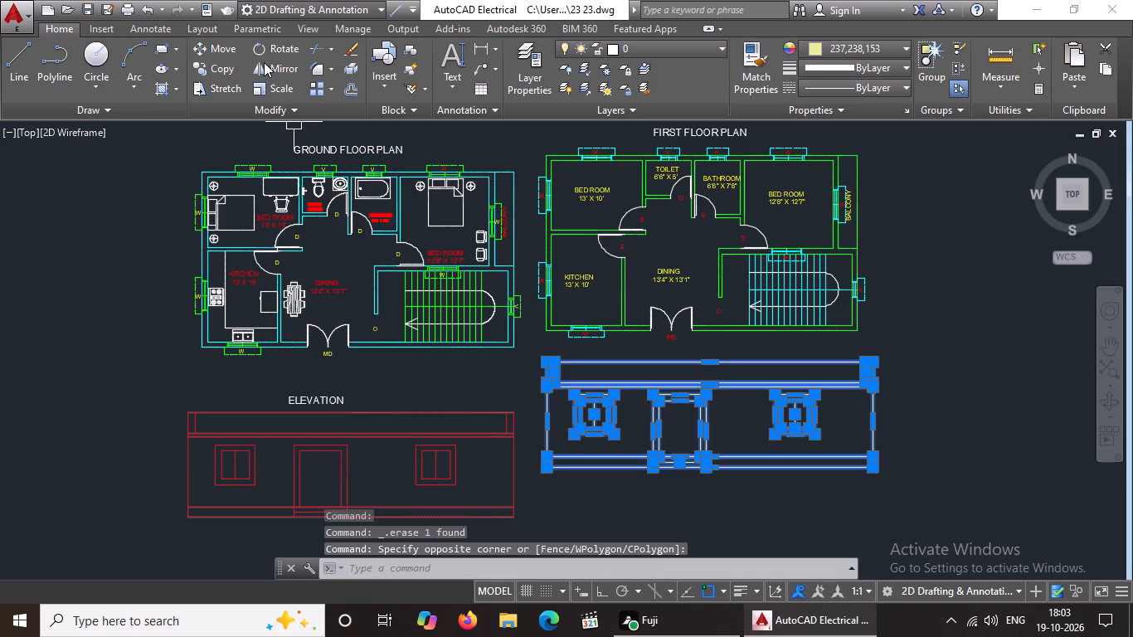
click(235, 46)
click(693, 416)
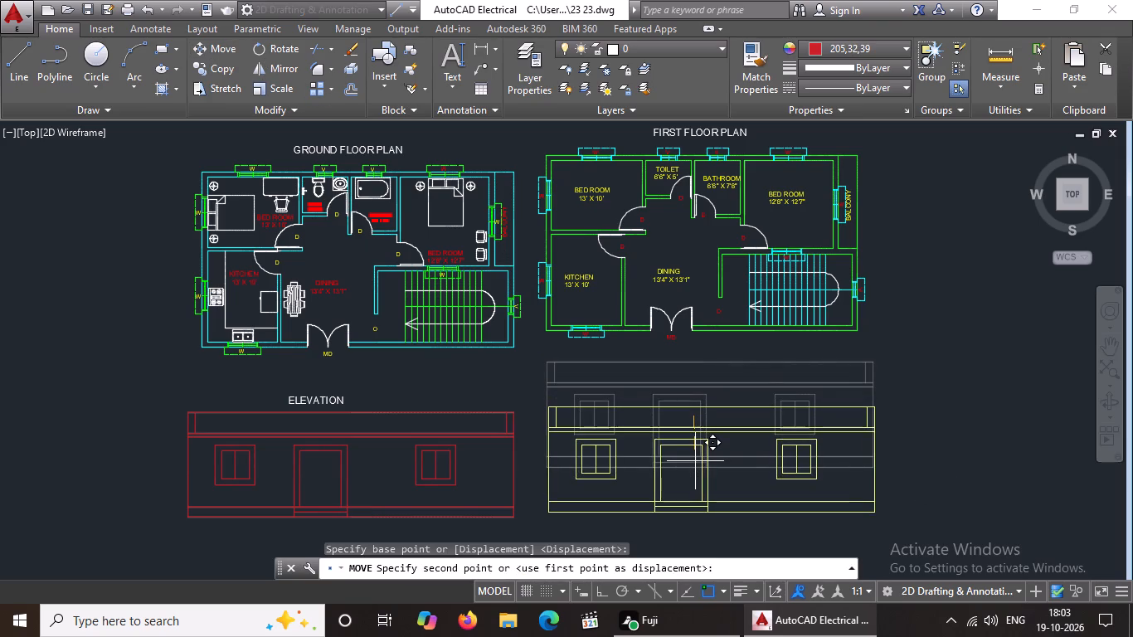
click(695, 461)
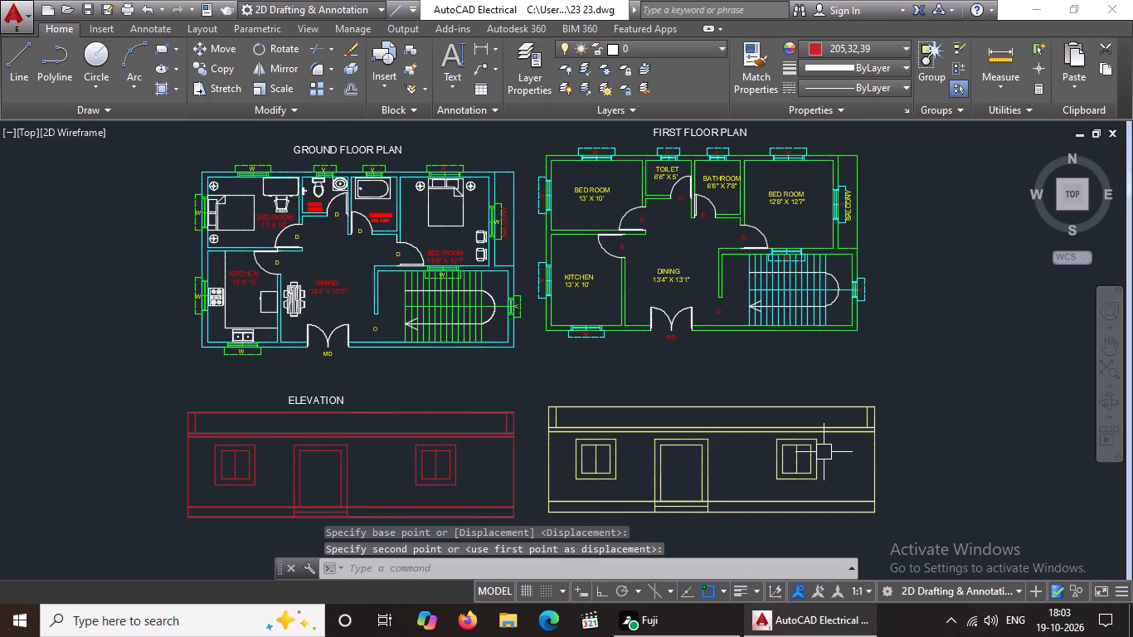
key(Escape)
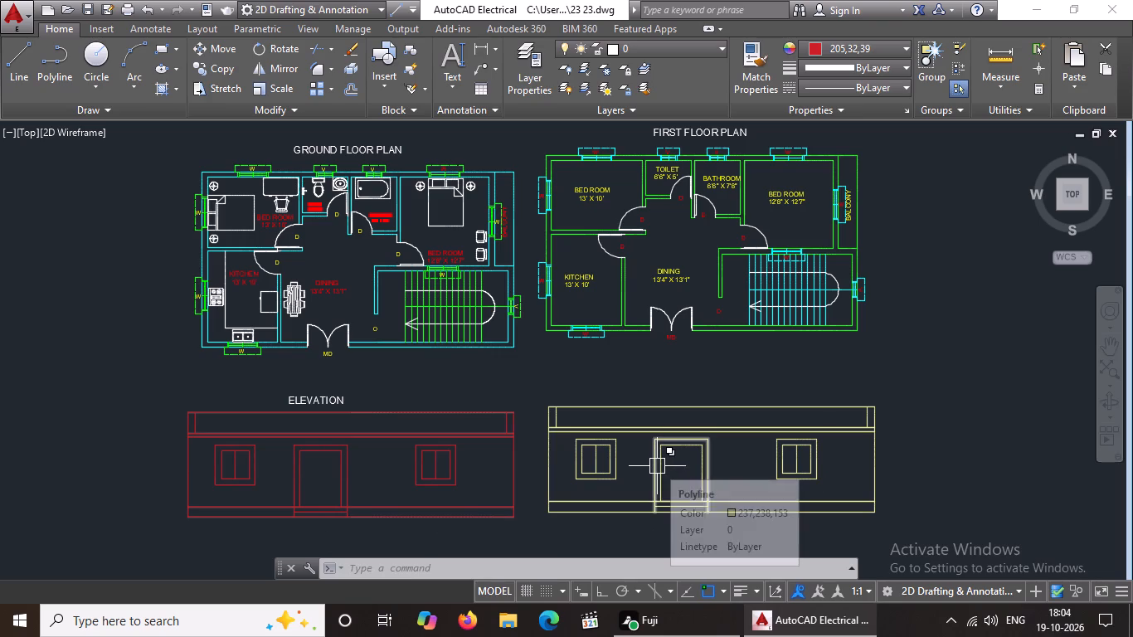
Move the yellow elevation so its top-left corner meets the bottom-left corner of the red elevation.
middle_drag(654, 464, 667, 420)
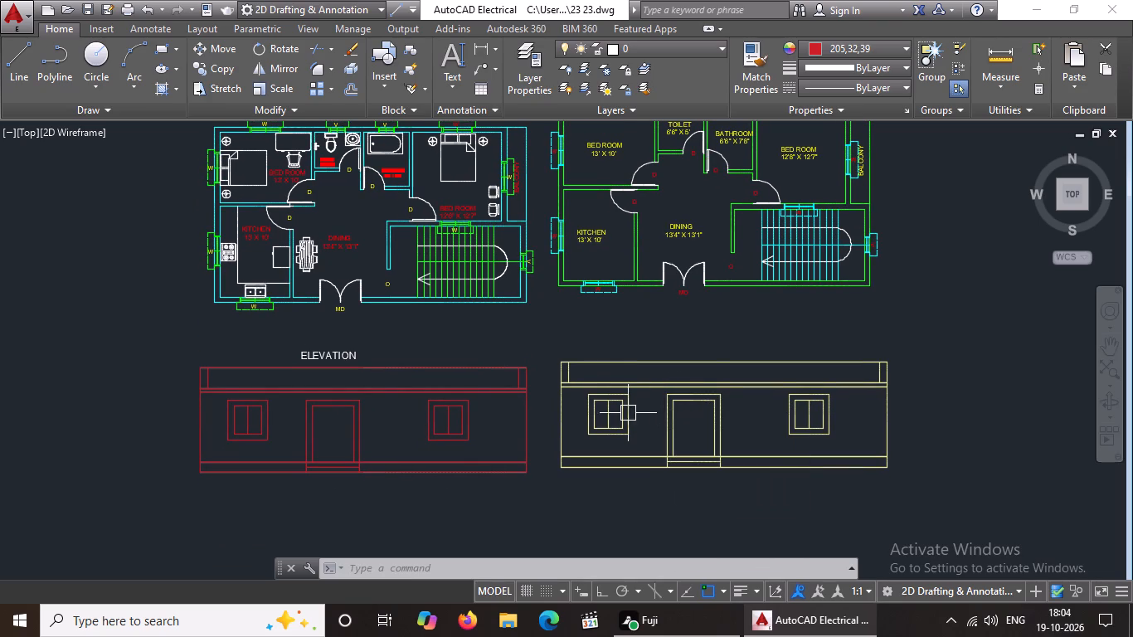
click(552, 338)
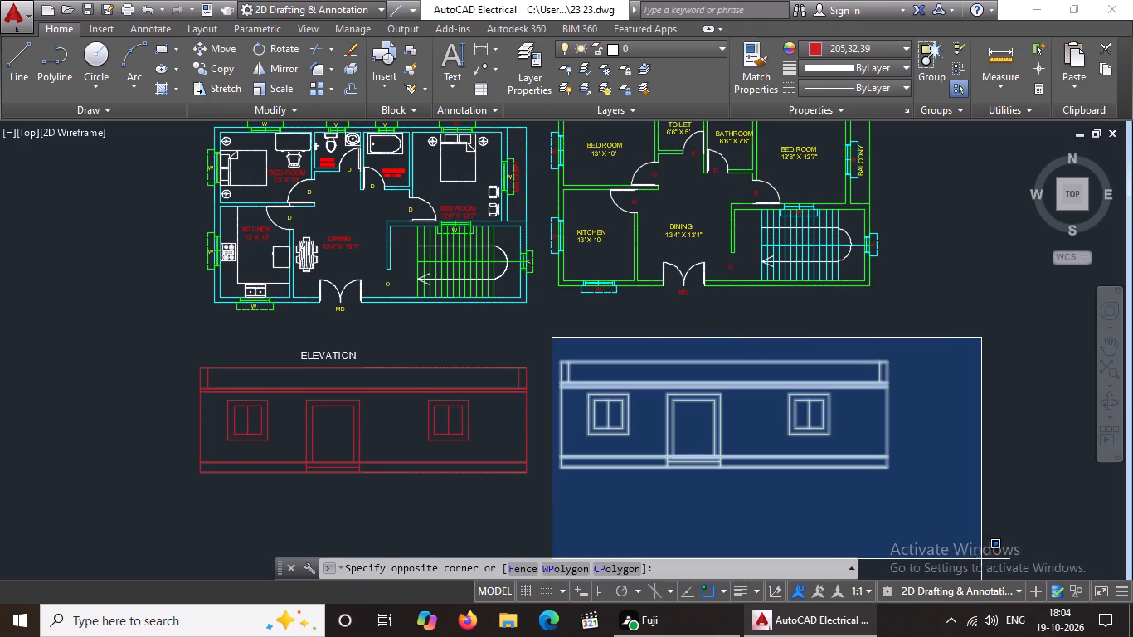
click(946, 505)
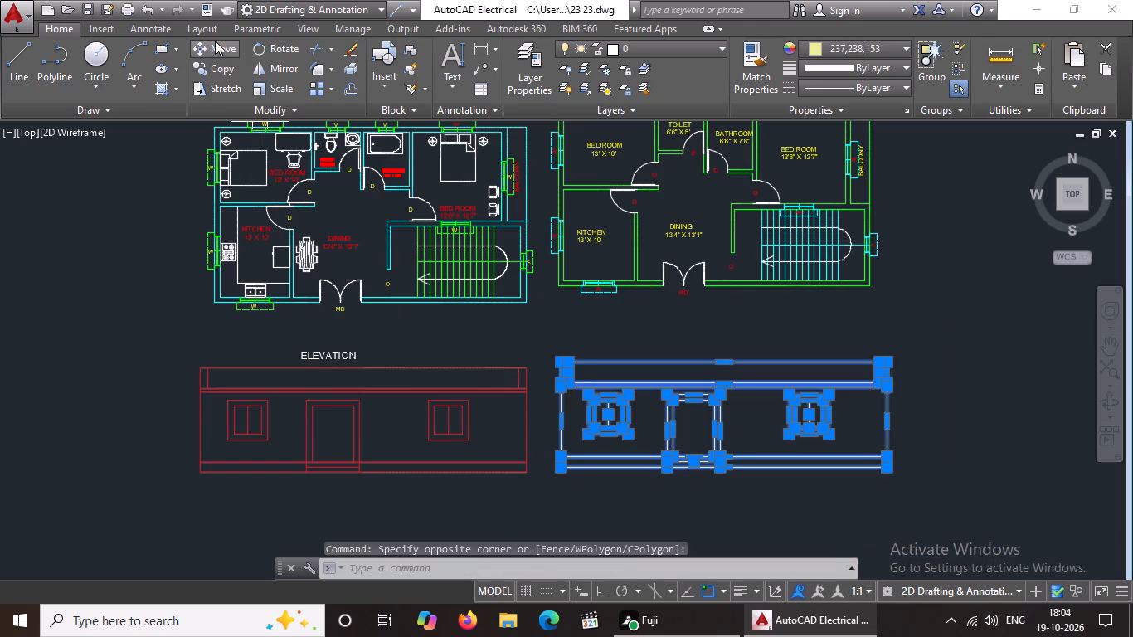
click(215, 46)
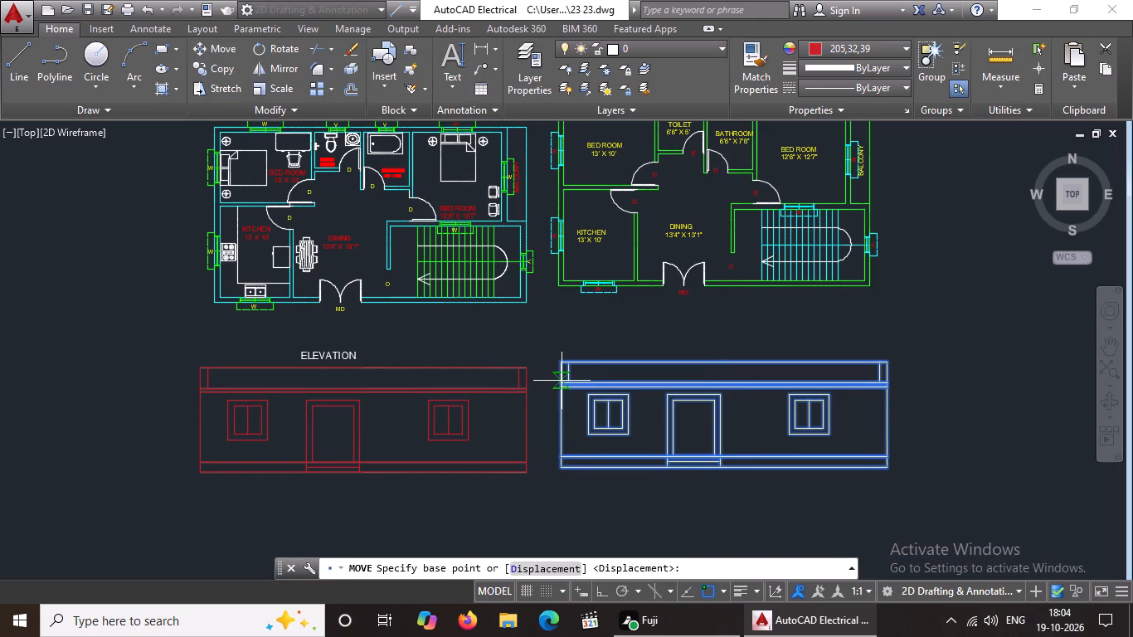
click(560, 362)
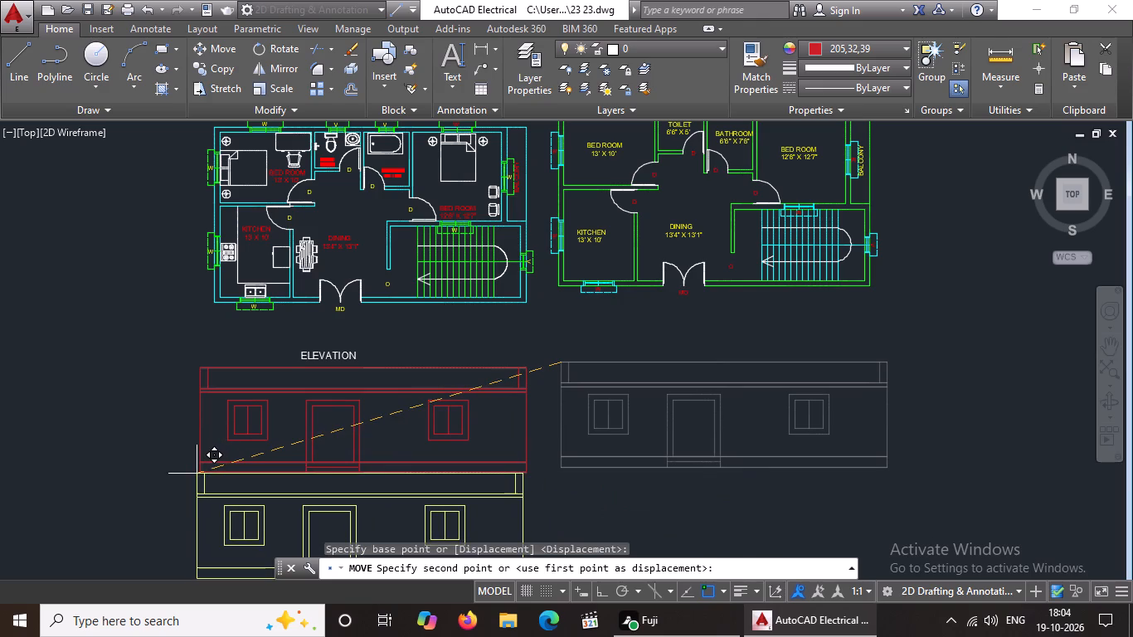
scroll(201, 471, up, 3)
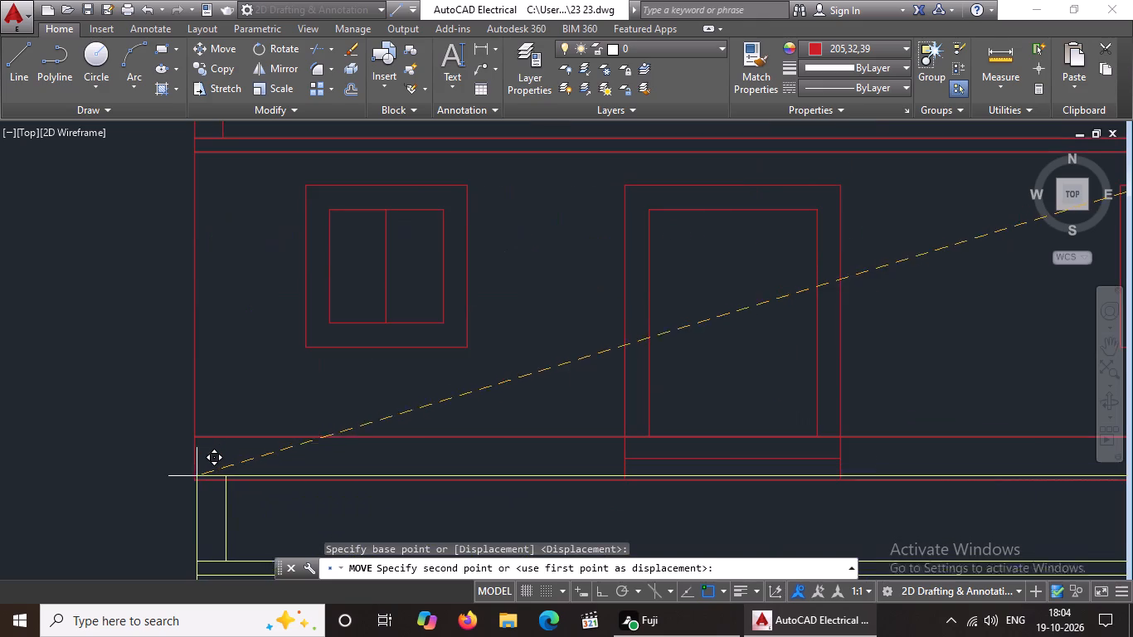
click(194, 481)
scroll(242, 468, down, 5)
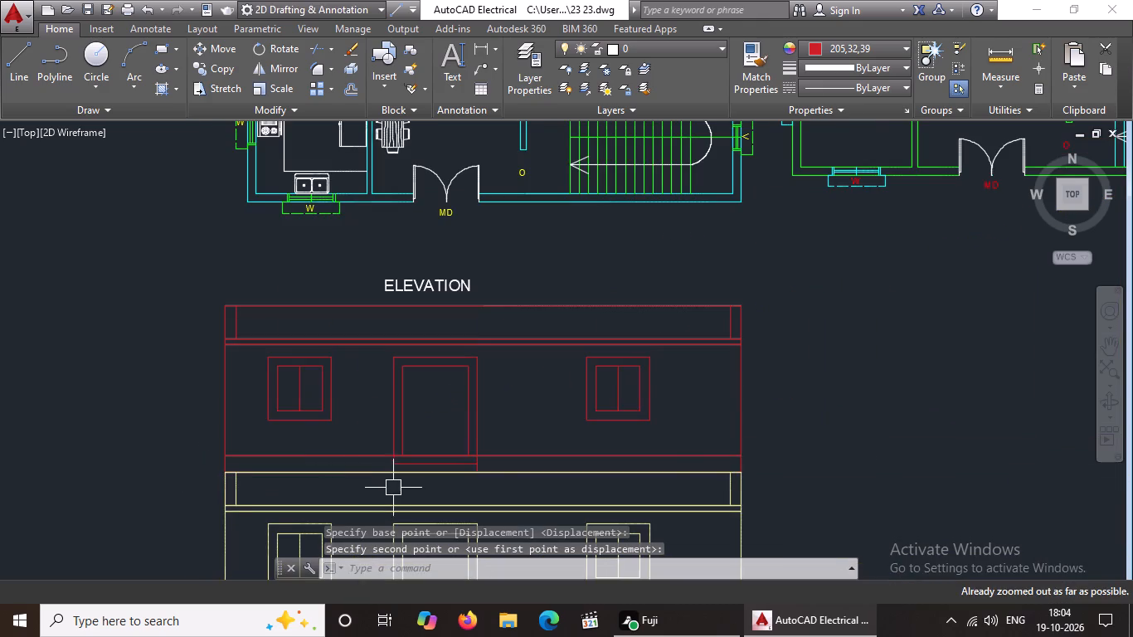
middle_drag(402, 492, 431, 445)
scroll(465, 396, down, 3)
middle_drag(513, 446, 512, 392)
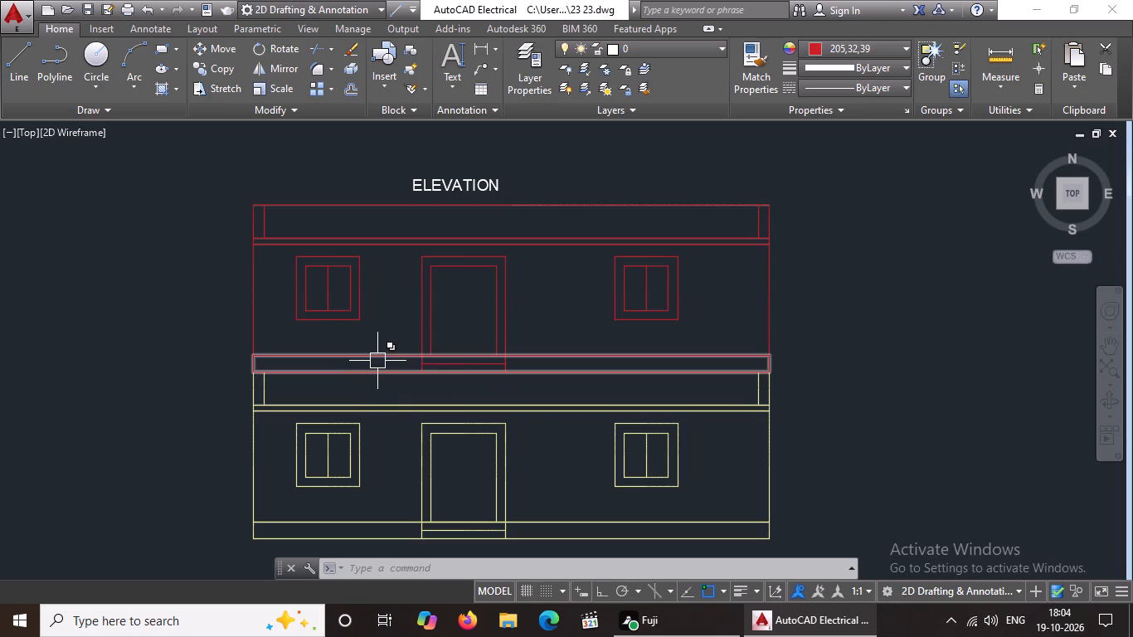
Move the whole ground floor plan with its title a short distance left, away from the first floor plan.
scroll(494, 372, down, 3)
middle_drag(498, 377, 330, 636)
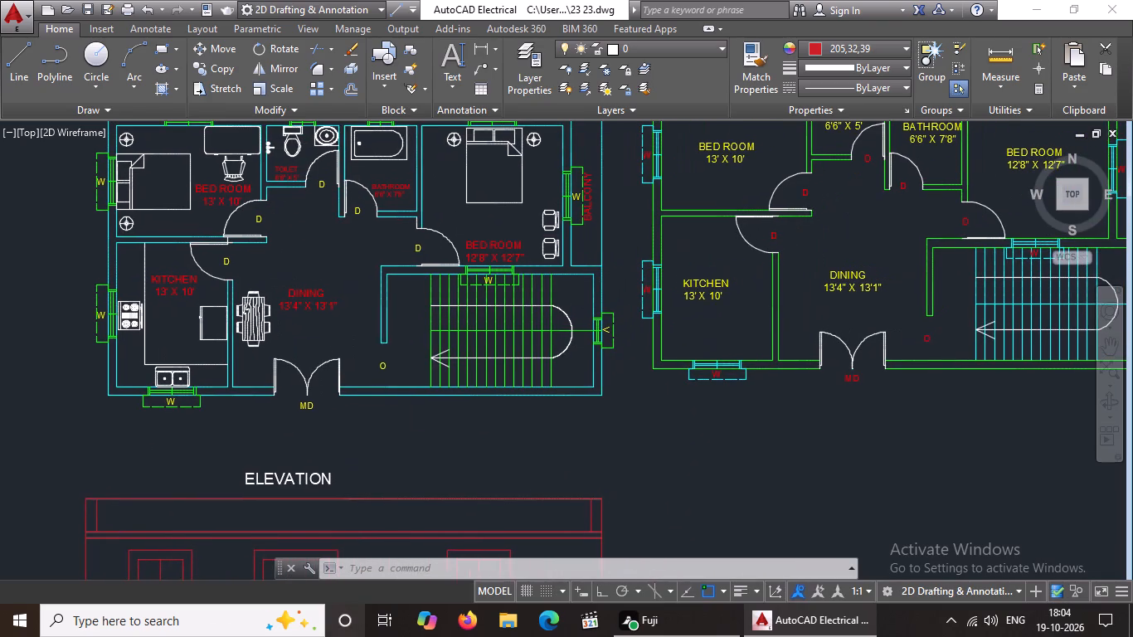
middle_drag(397, 459, 307, 610)
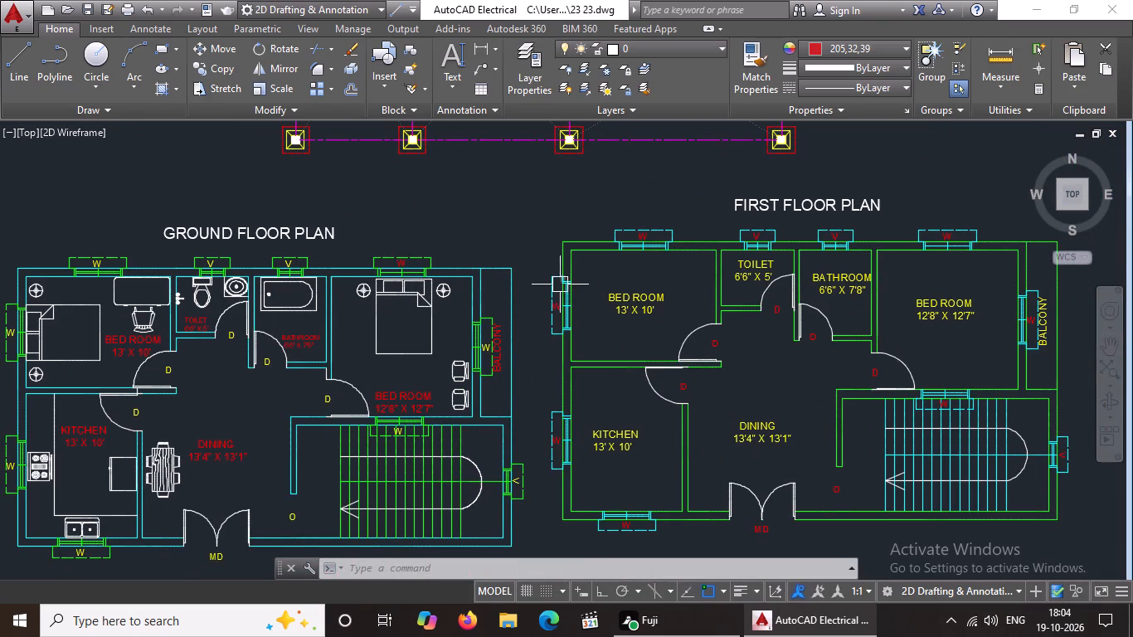
middle_drag(555, 299, 529, 367)
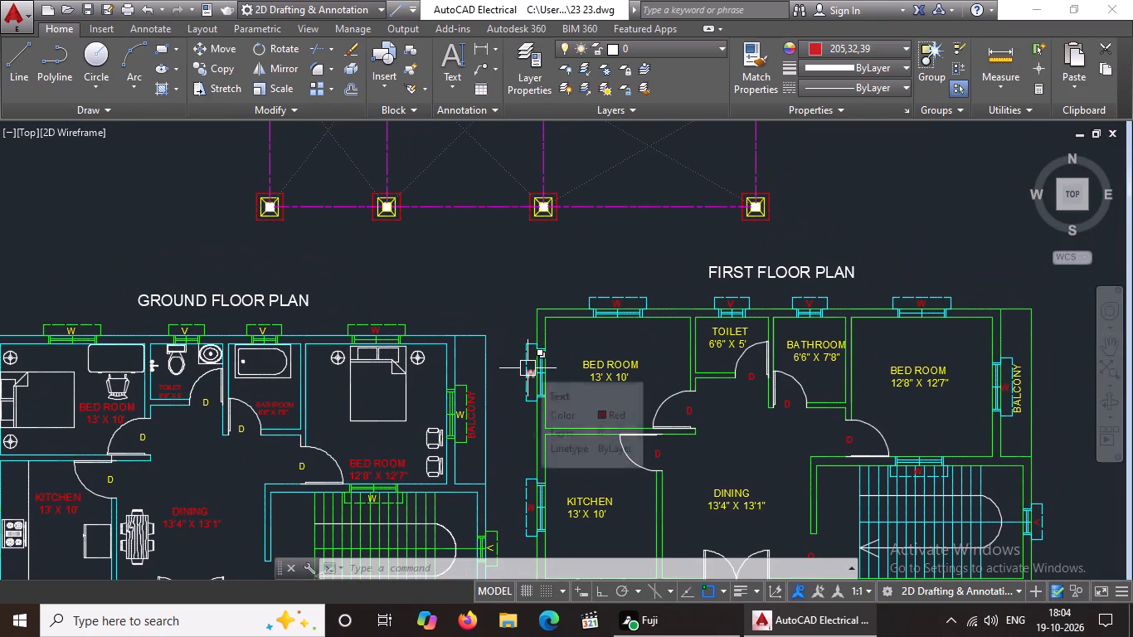
middle_drag(528, 367, 654, 225)
scroll(528, 365, down, 1)
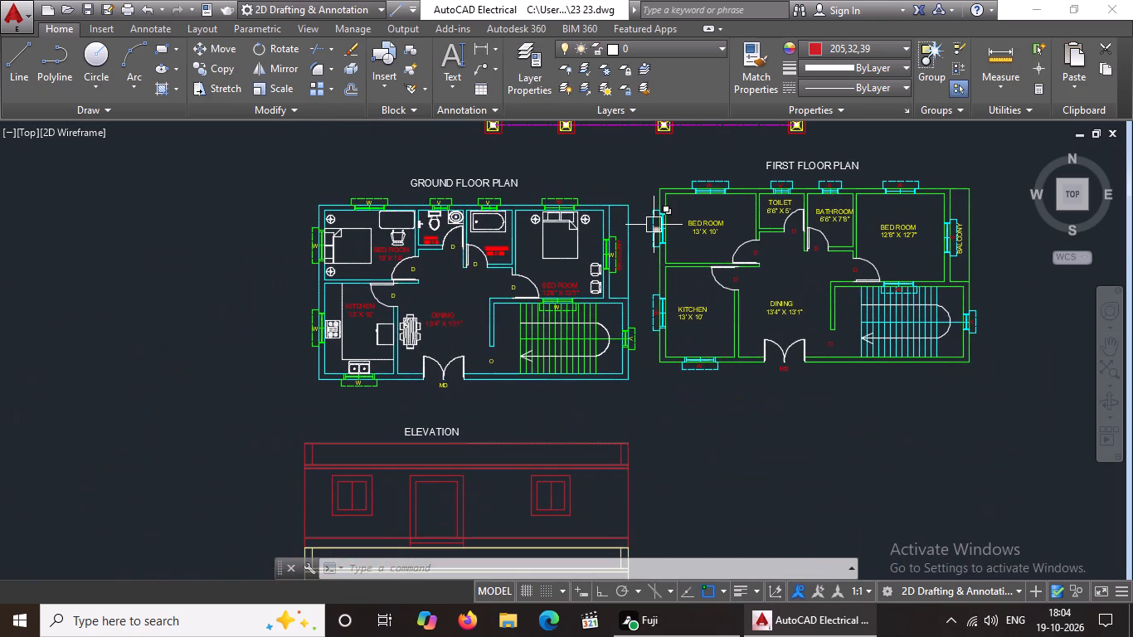
drag(228, 147, 236, 149)
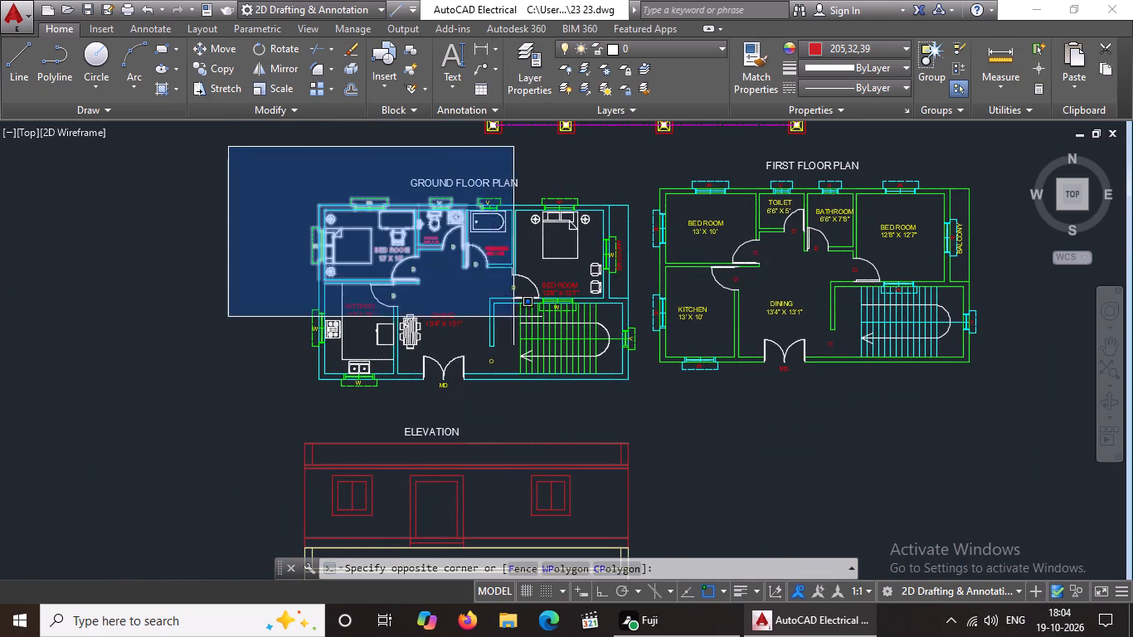
click(644, 402)
click(223, 51)
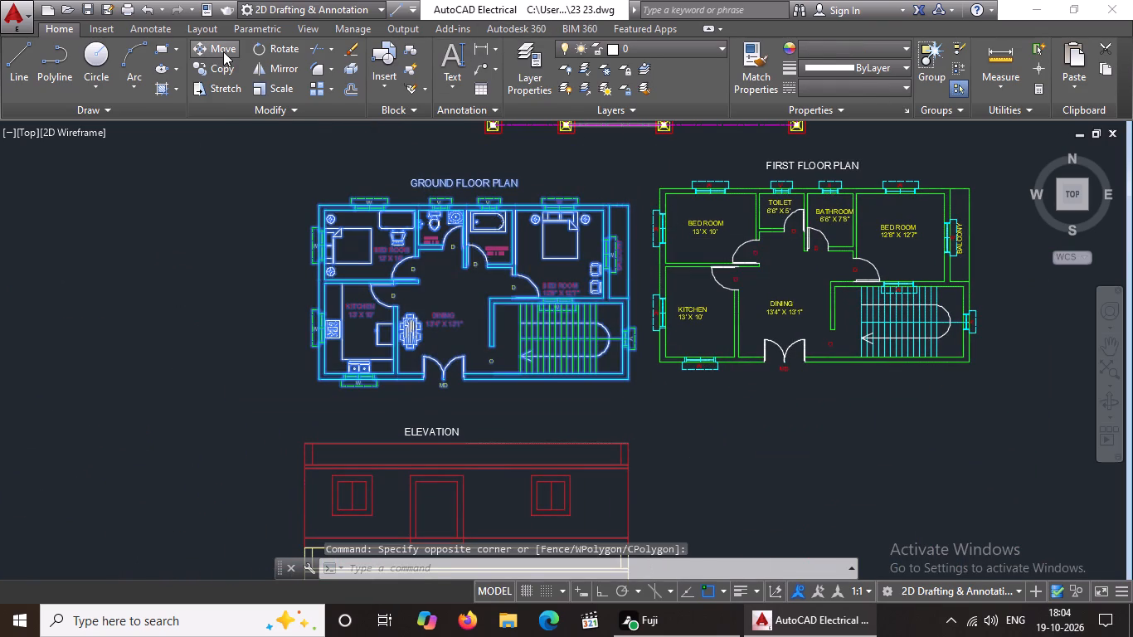
click(464, 288)
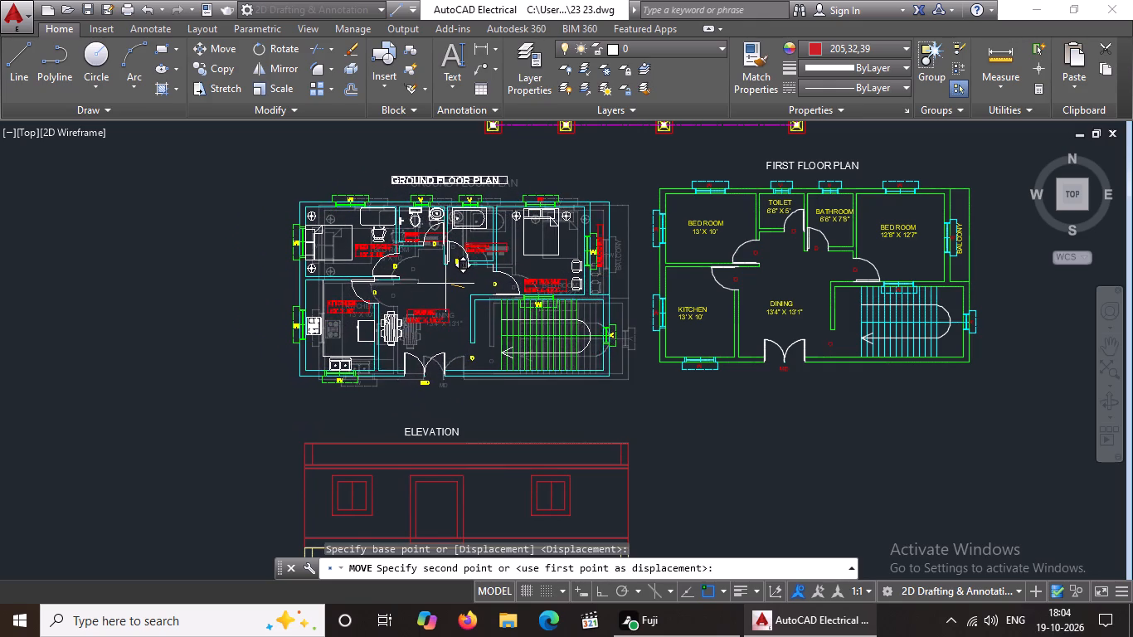
click(445, 284)
middle_drag(465, 416, 485, 304)
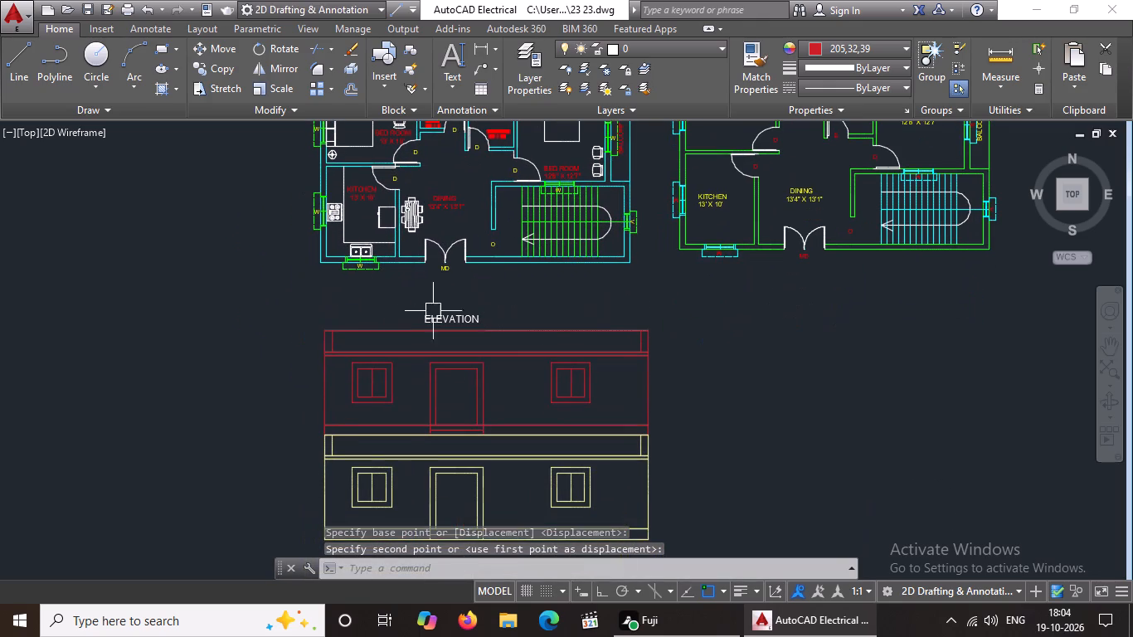
click(288, 297)
click(343, 315)
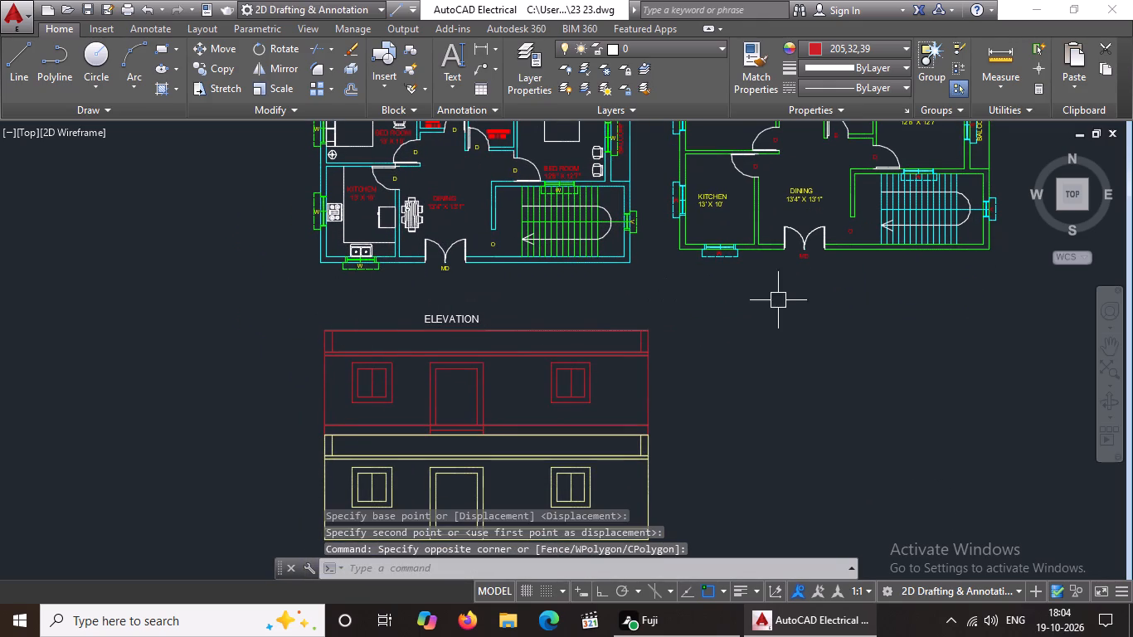
Move the whole first floor plan with its title closer to the ground floor plan and roughly level with it.
middle_drag(807, 318, 678, 458)
click(523, 169)
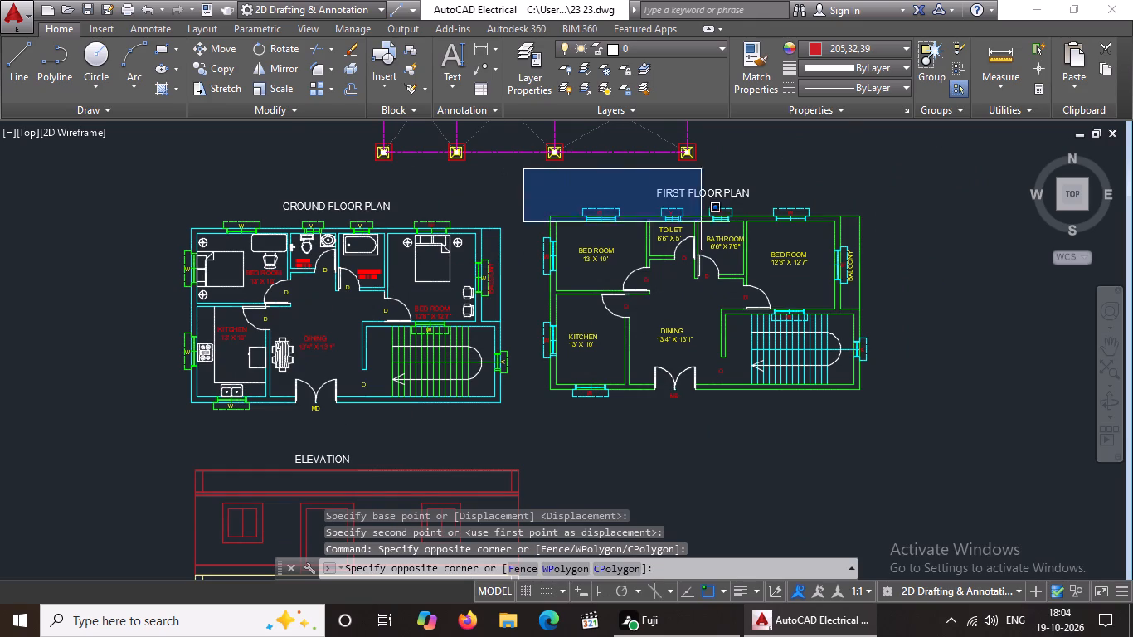
click(930, 445)
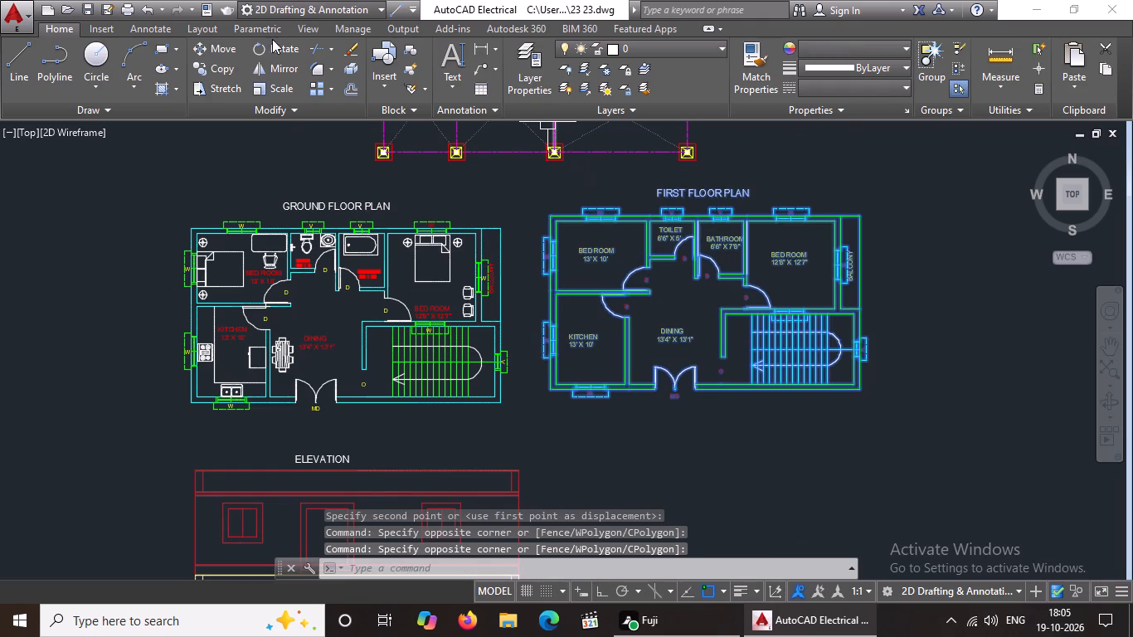
click(227, 45)
click(739, 327)
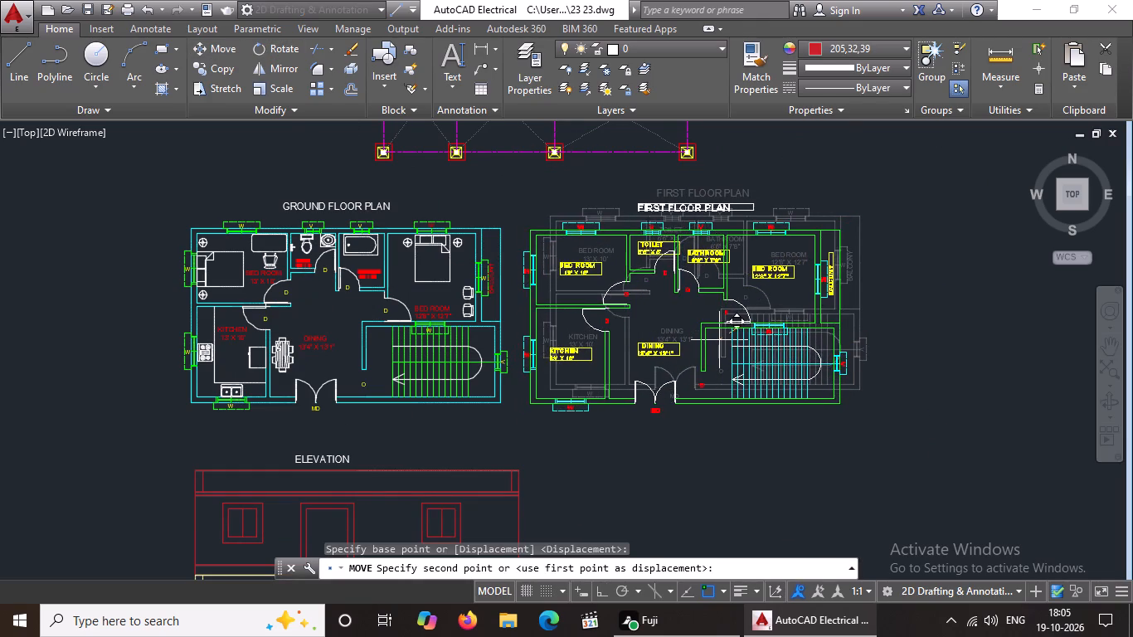
click(721, 338)
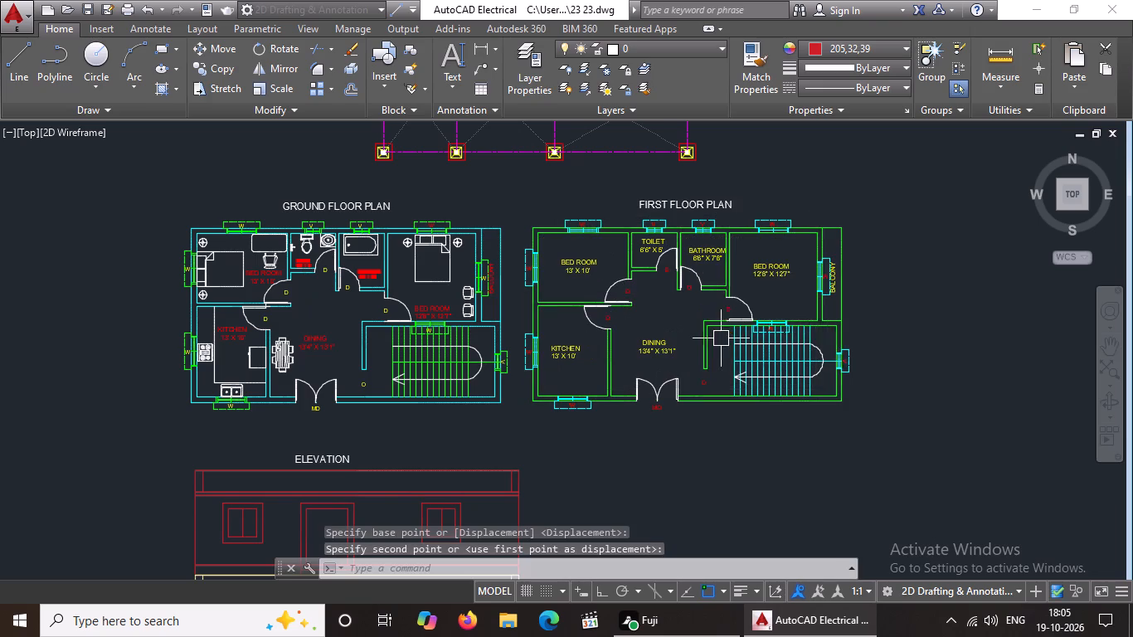
key(Escape)
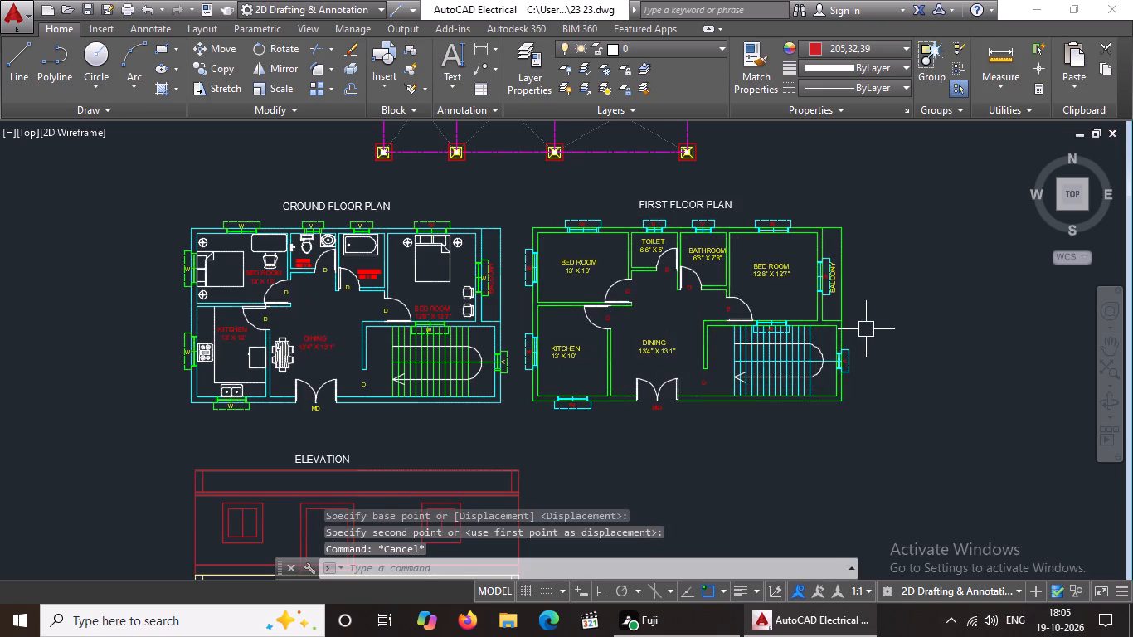
Move the GROUND FLOOR PLAN title slightly down, closer to its plan.
click(323, 199)
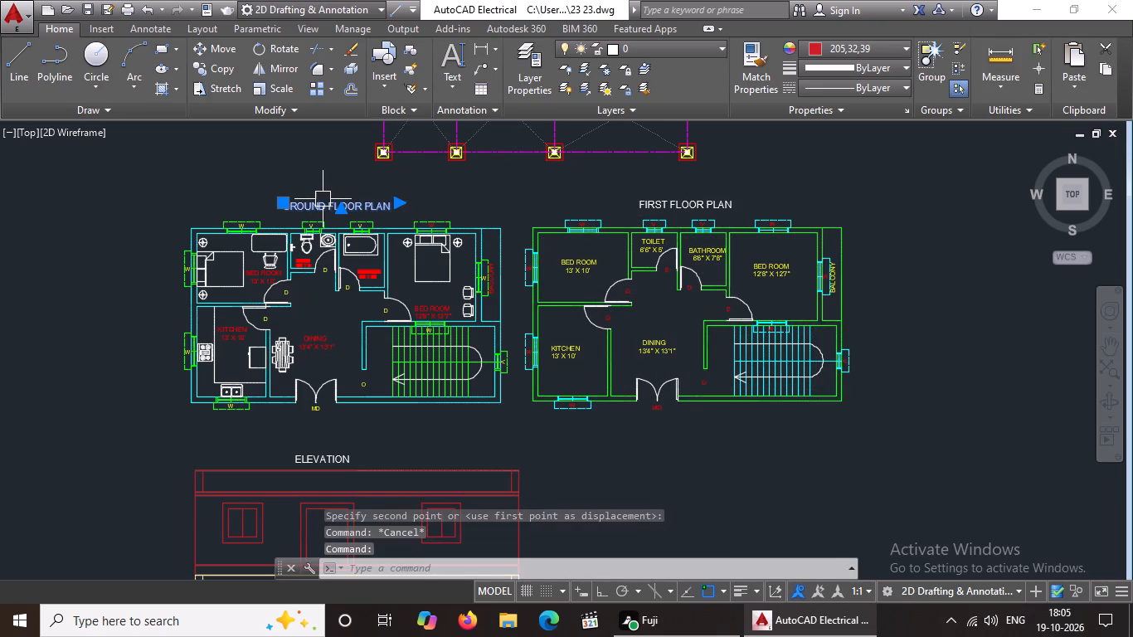
click(211, 48)
click(343, 207)
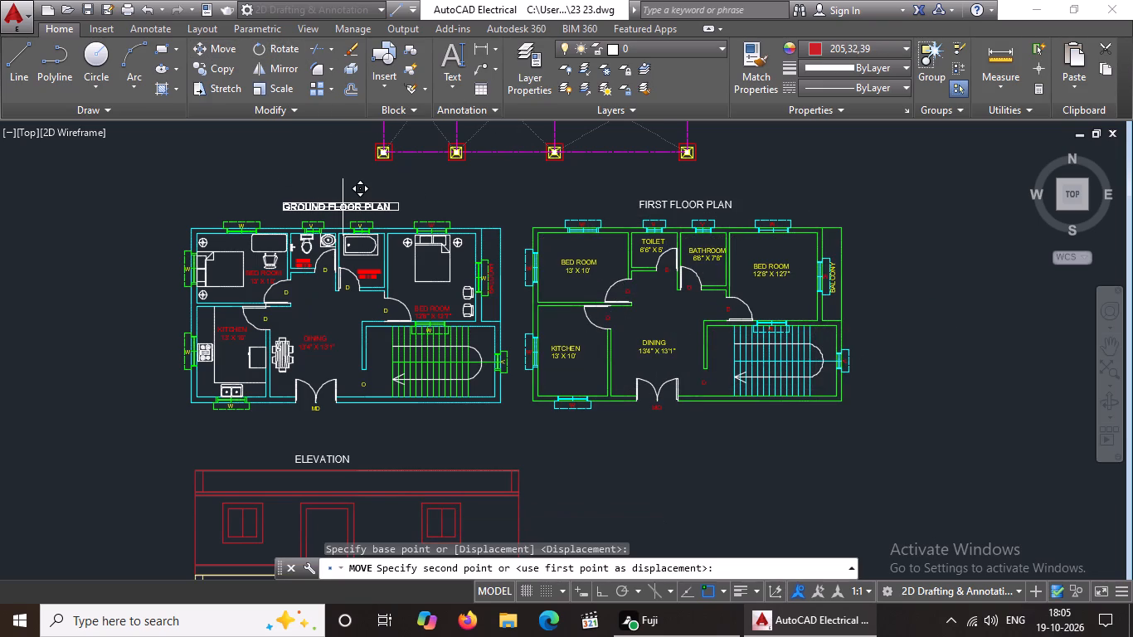
click(343, 209)
Move the FIRST FLOOR PLAN title slightly down, roughly in line with the GROUND FLOOR PLAN title.
click(669, 207)
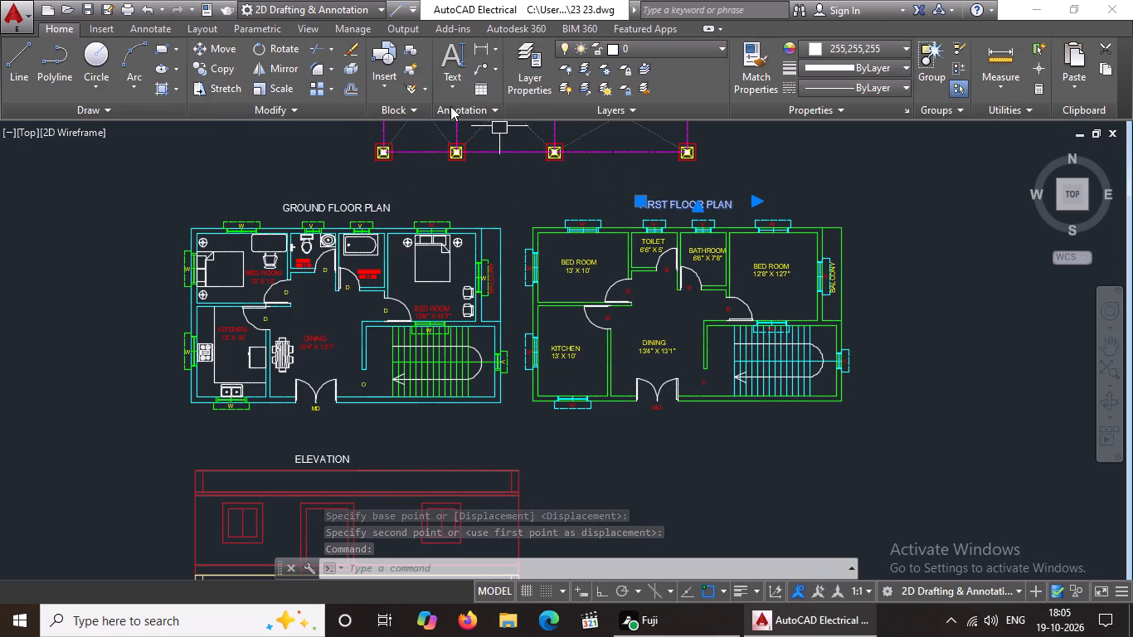
click(218, 41)
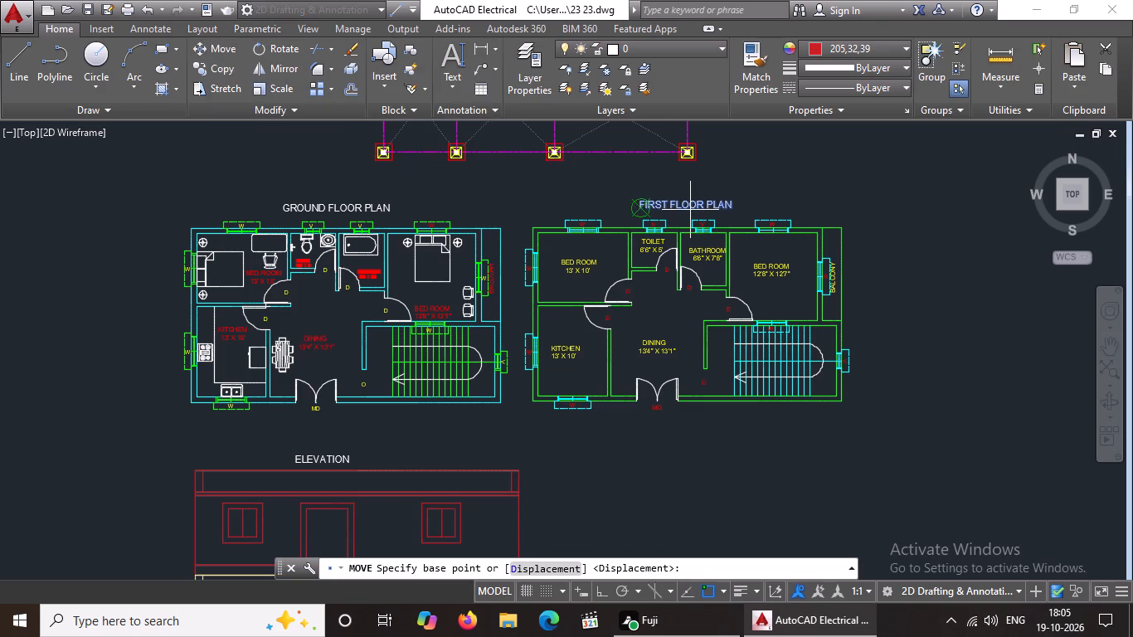
click(680, 201)
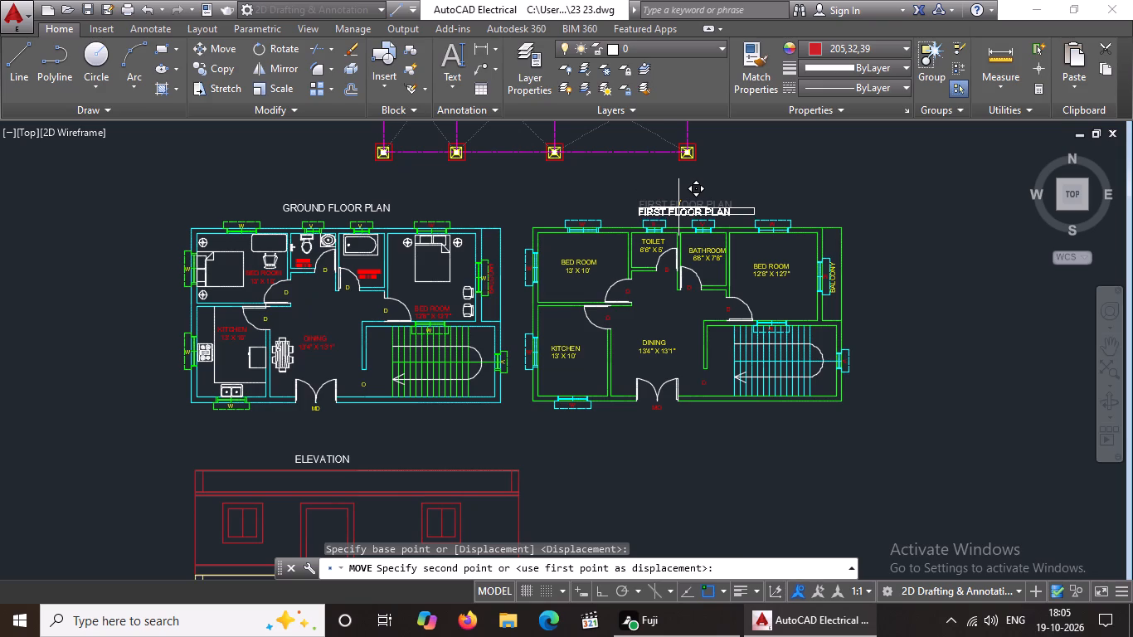
click(678, 206)
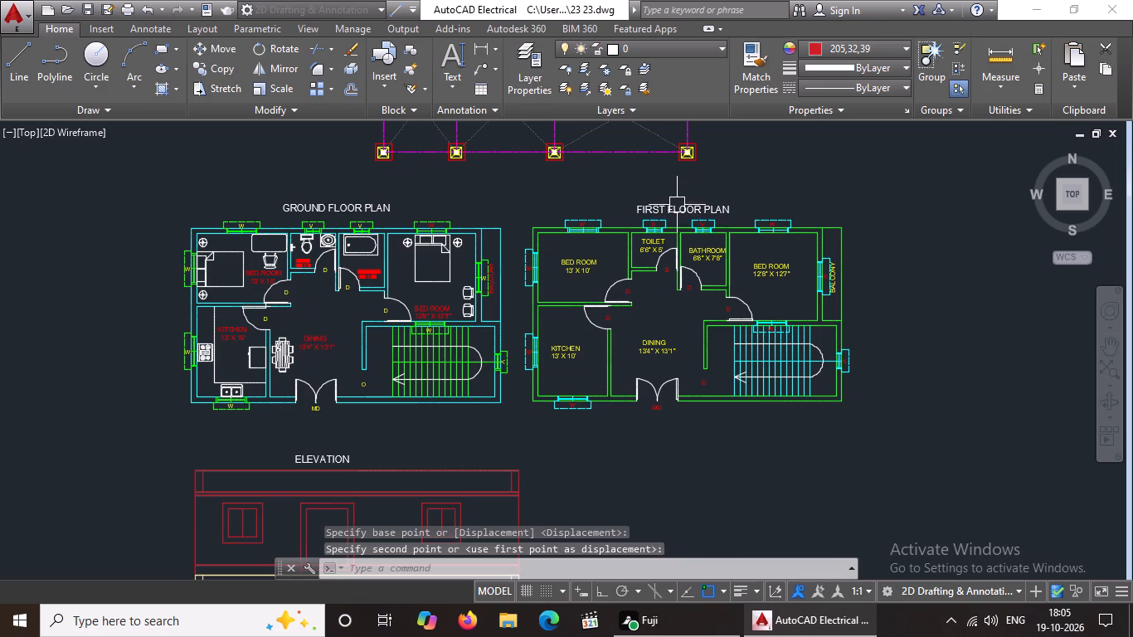
Move both stacked elevations with the ELEVATION title to the empty area right of the column footing plan, above the first floor plan.
scroll(822, 221, down, 1)
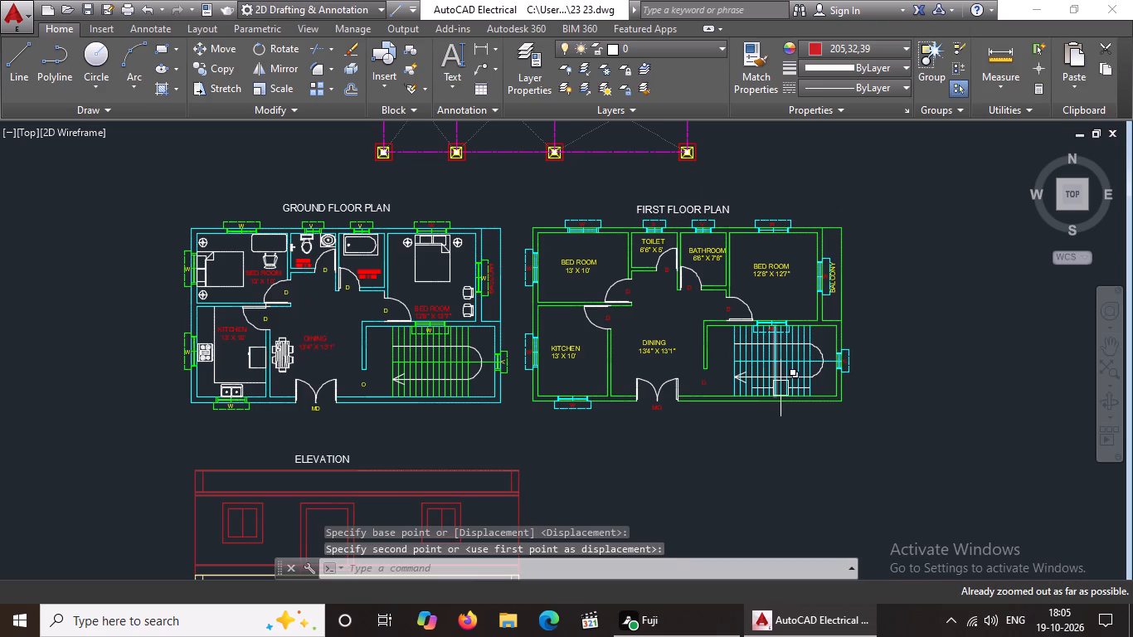
scroll(721, 319, down, 4)
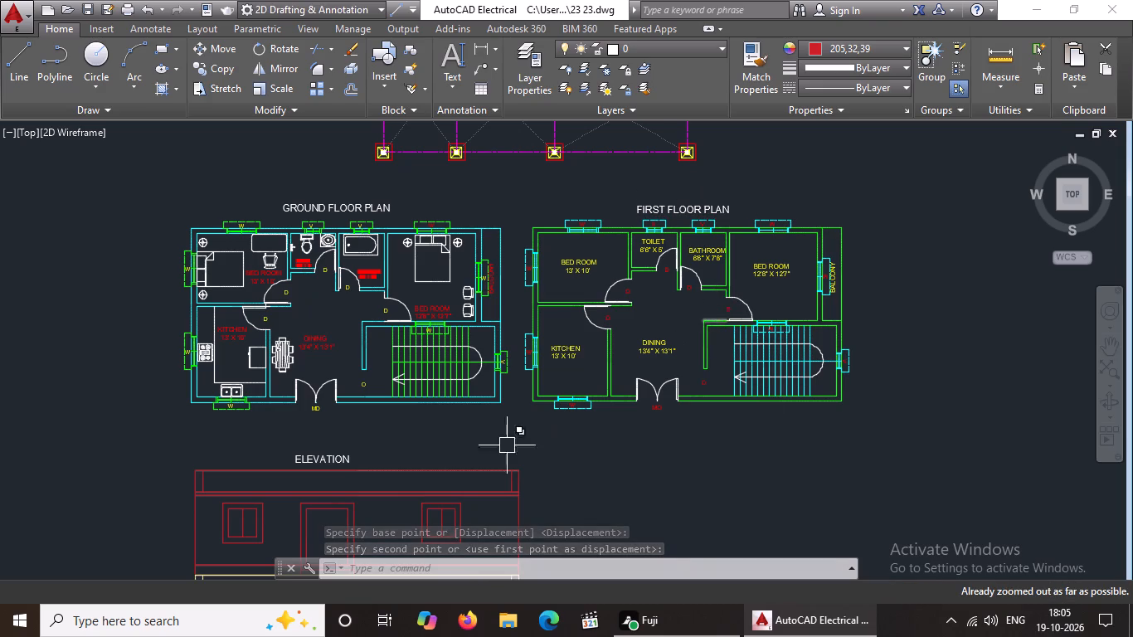
middle_drag(349, 441, 524, 357)
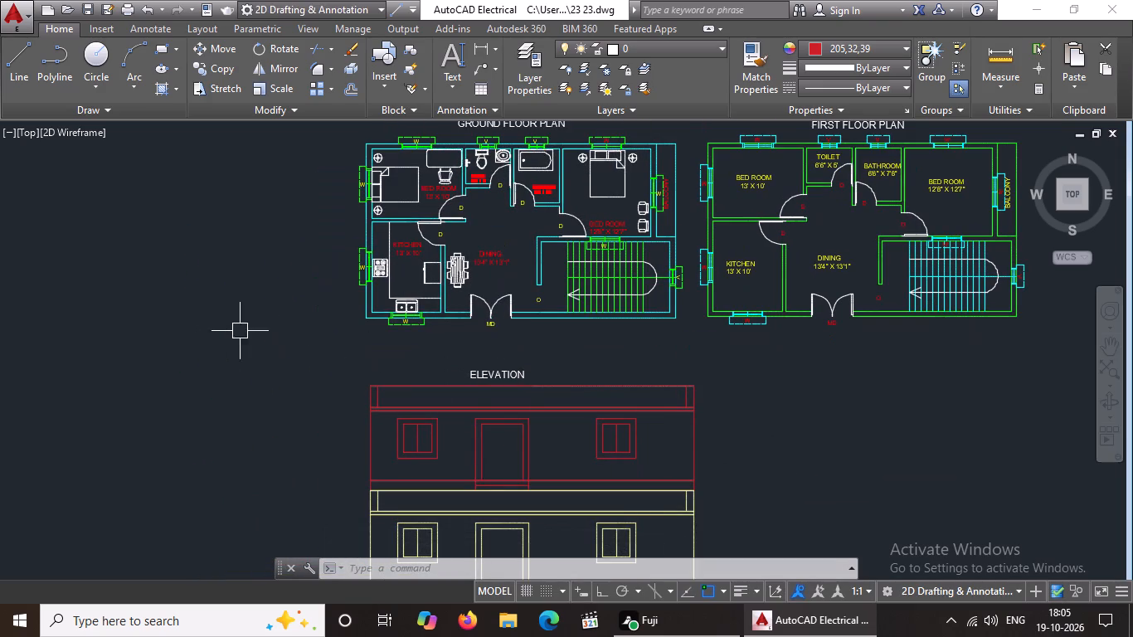
drag(338, 356, 382, 370)
scroll(594, 428, down, 3)
middle_drag(700, 509, 700, 448)
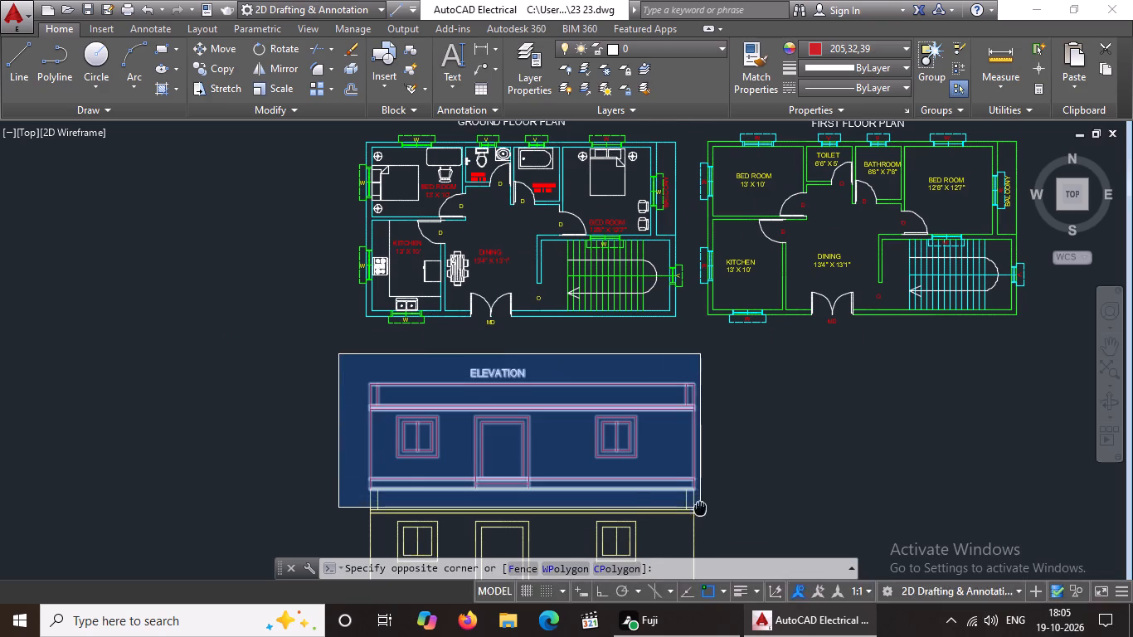
middle_drag(700, 448, 700, 378)
middle_click(700, 378)
click(722, 524)
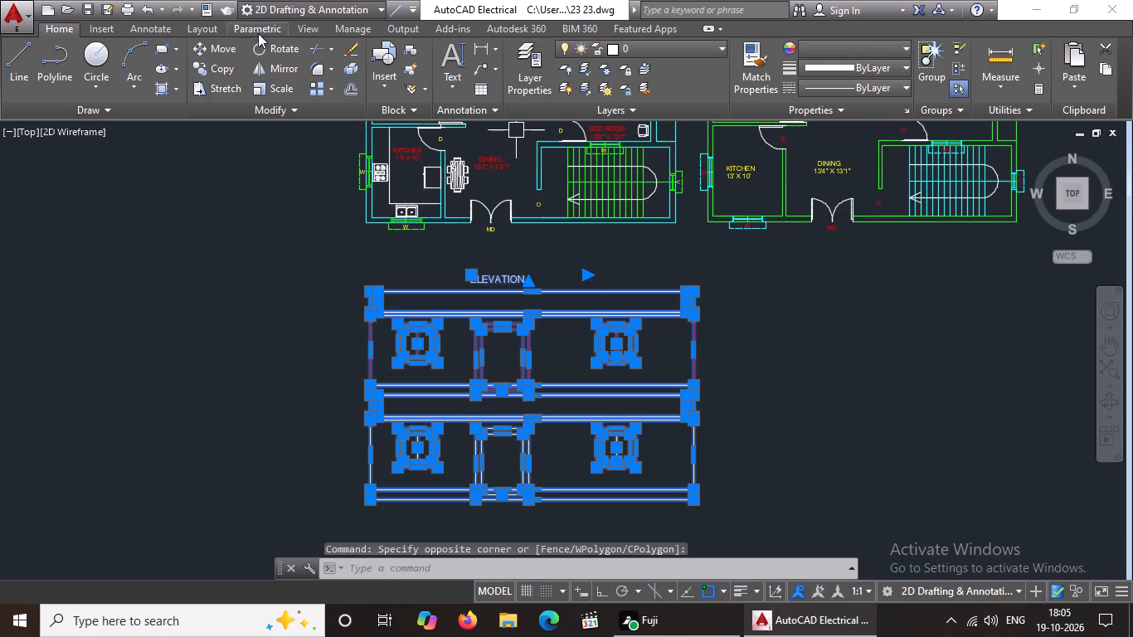
click(214, 47)
click(529, 353)
scroll(617, 275, down, 3)
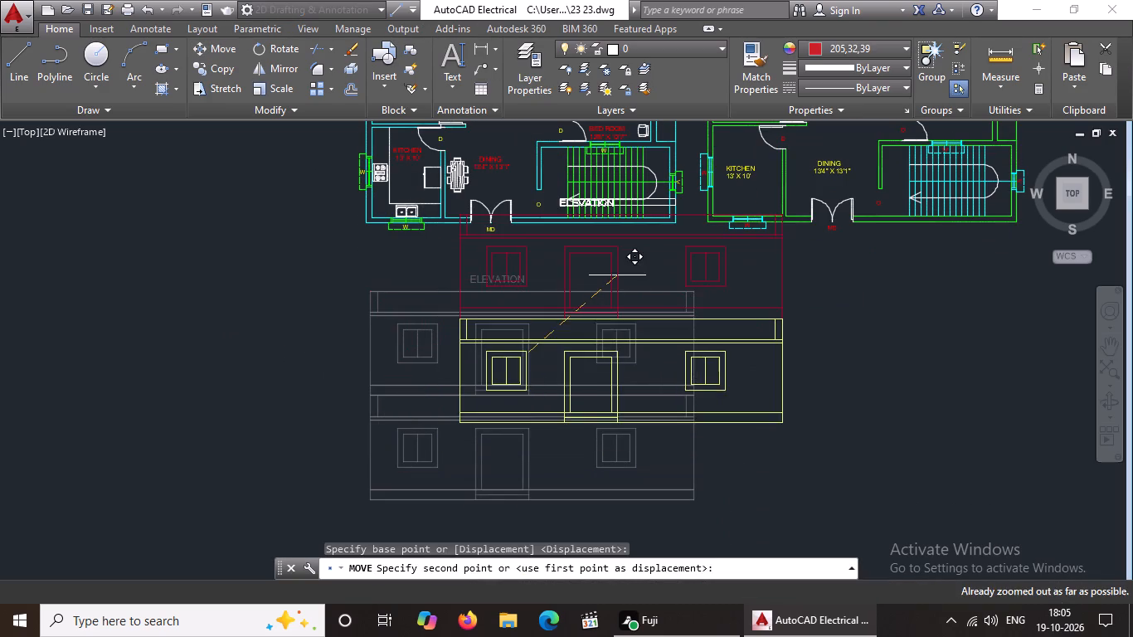
middle_drag(616, 275, 338, 482)
middle_drag(644, 214, 555, 492)
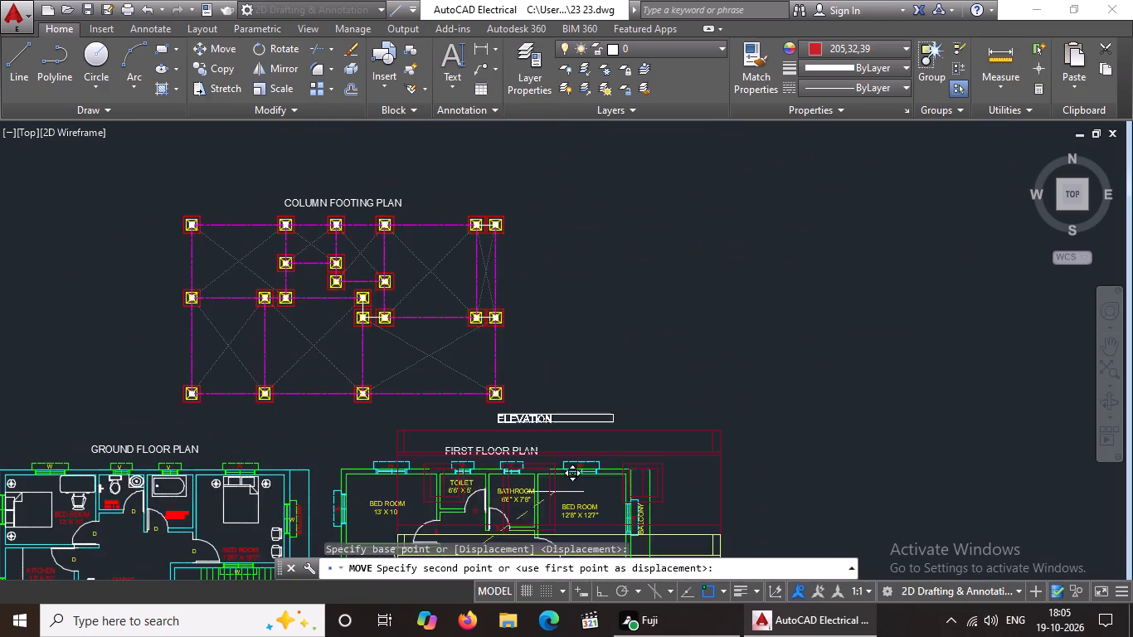
click(677, 263)
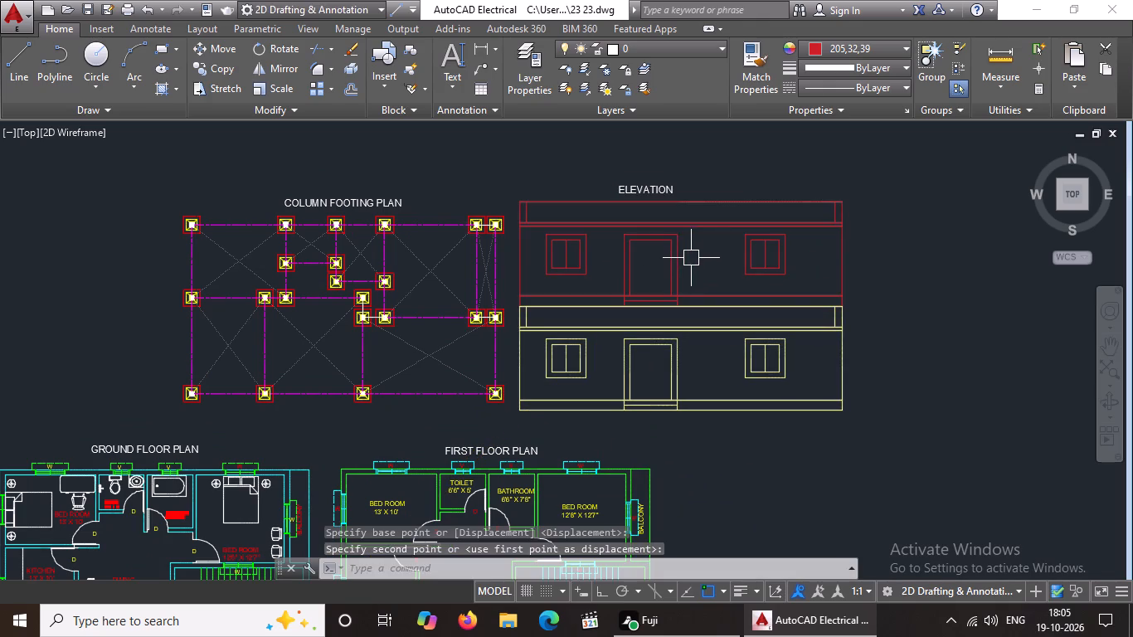
Move the ELEVATION title sideways so it is centred above the red elevation.
click(648, 186)
drag(208, 46, 223, 50)
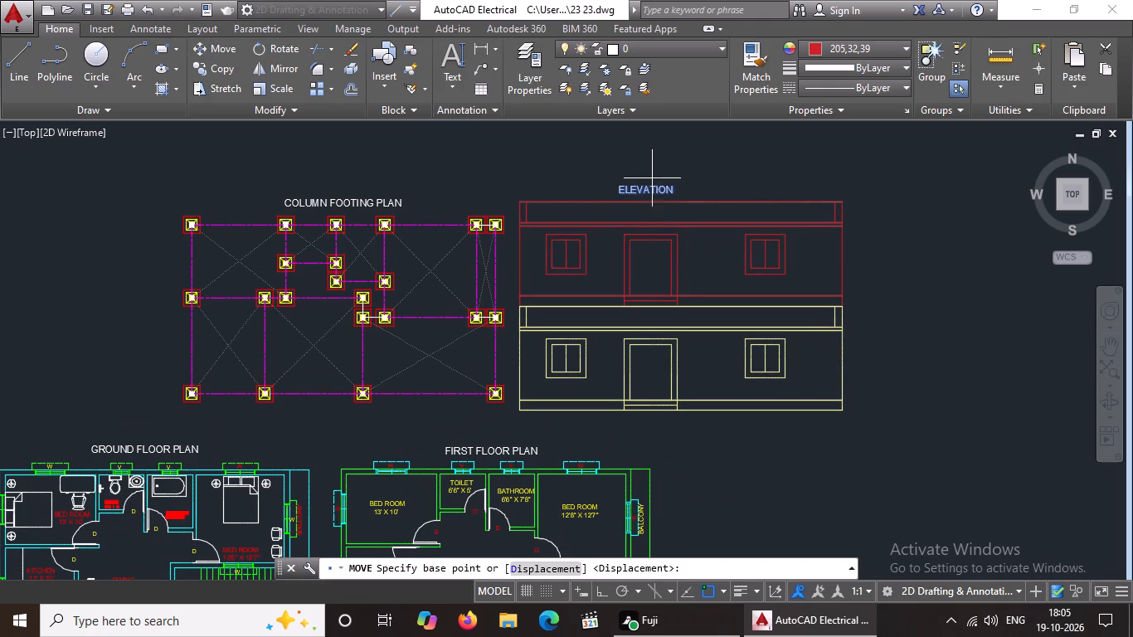
click(650, 187)
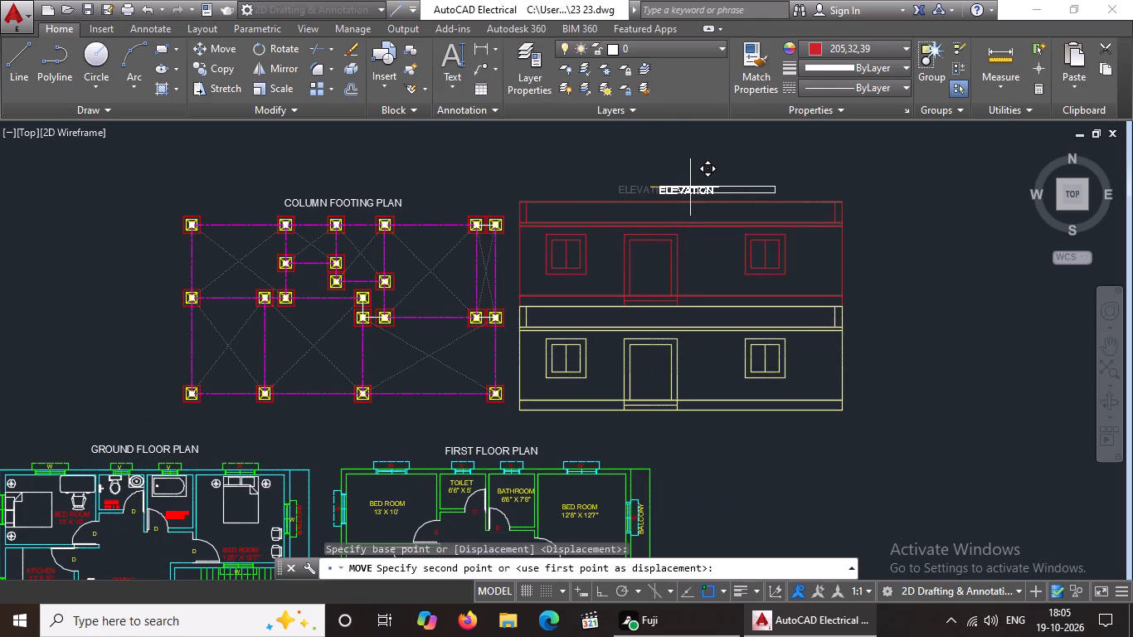
click(690, 187)
Move the column footing plan and stacked elevations with their titles together sideways and slightly down, above the ground and first floor plans.
scroll(820, 198, down, 1)
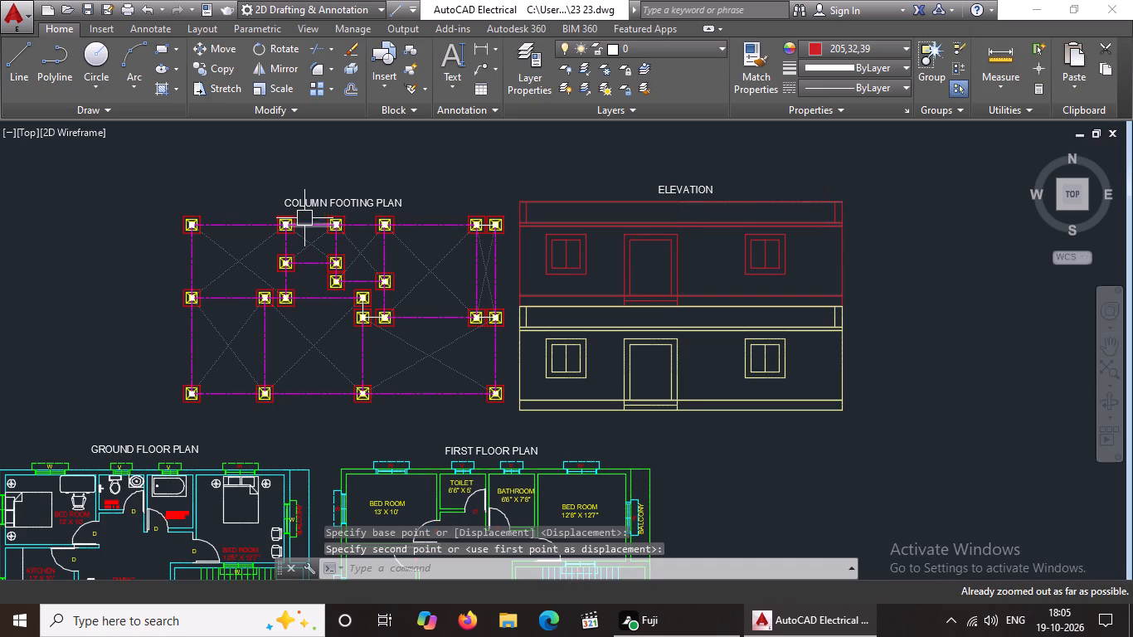
middle_drag(372, 235, 523, 223)
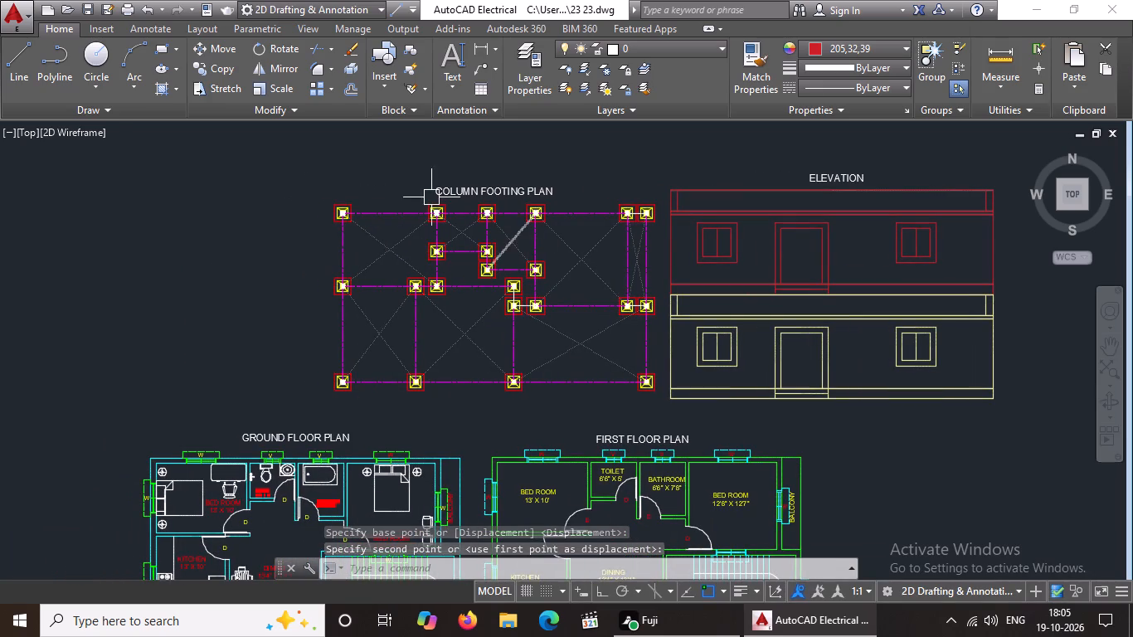
drag(255, 133, 261, 146)
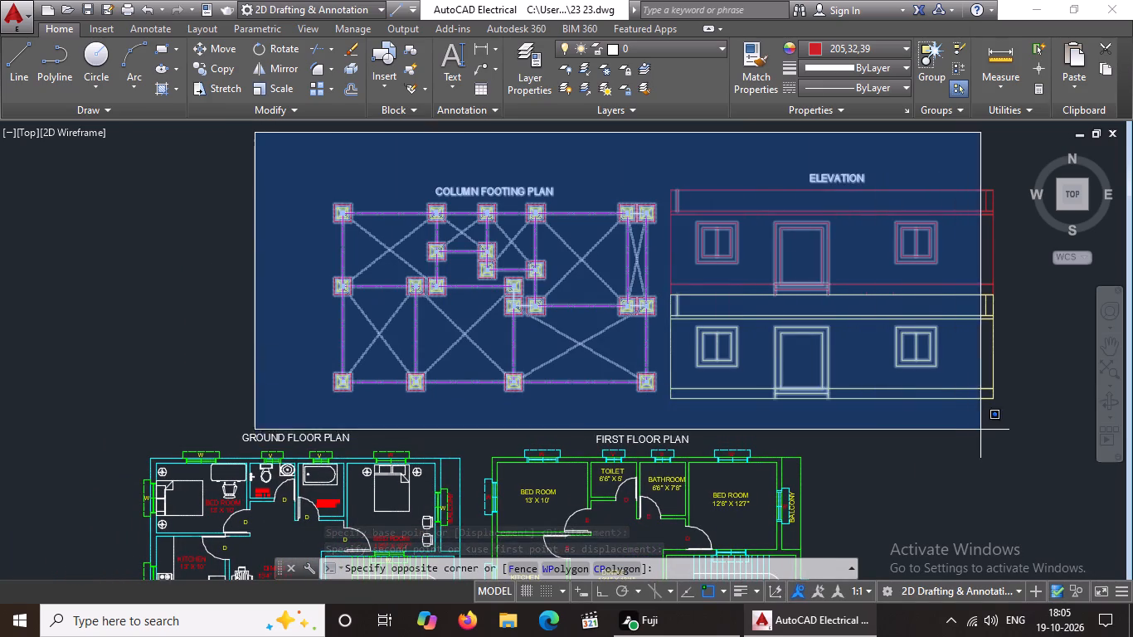
click(1020, 413)
click(229, 42)
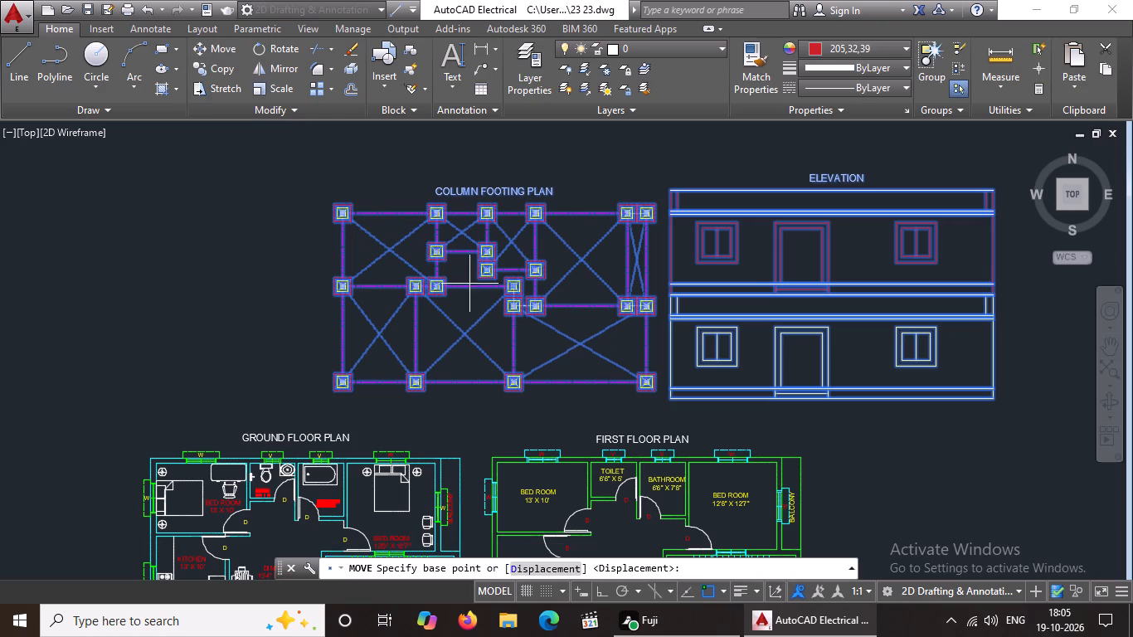
click(471, 279)
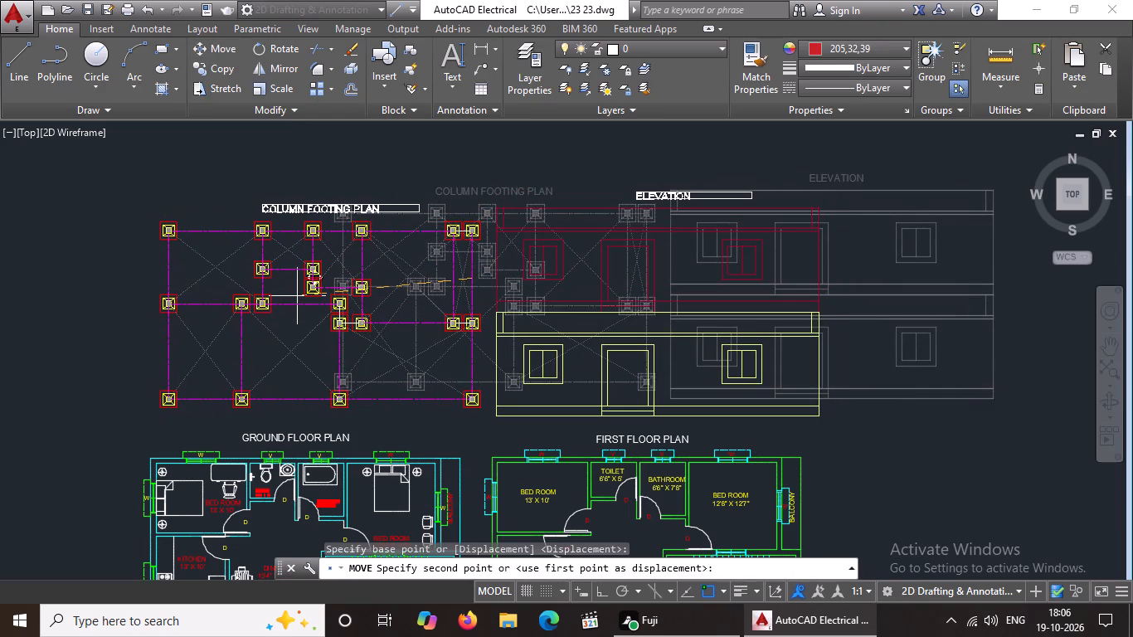
click(297, 296)
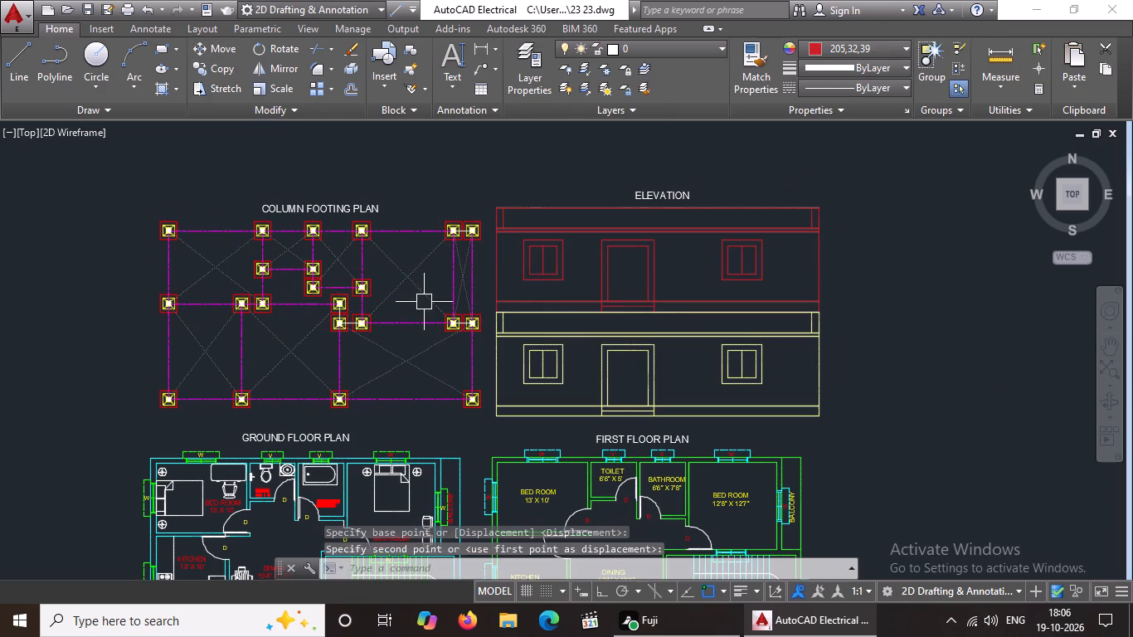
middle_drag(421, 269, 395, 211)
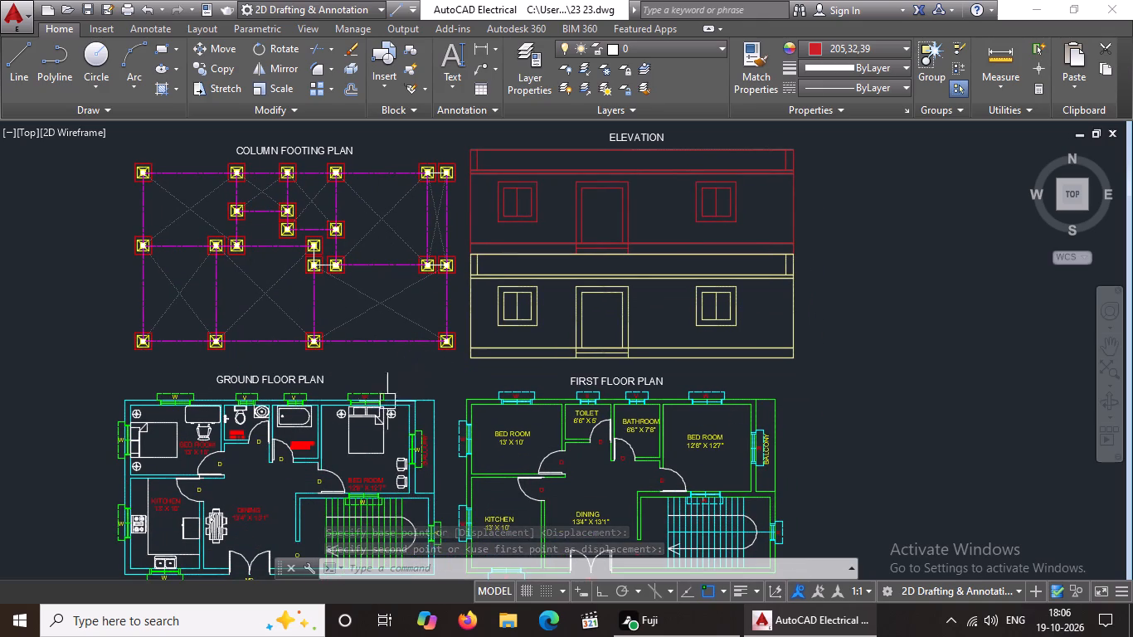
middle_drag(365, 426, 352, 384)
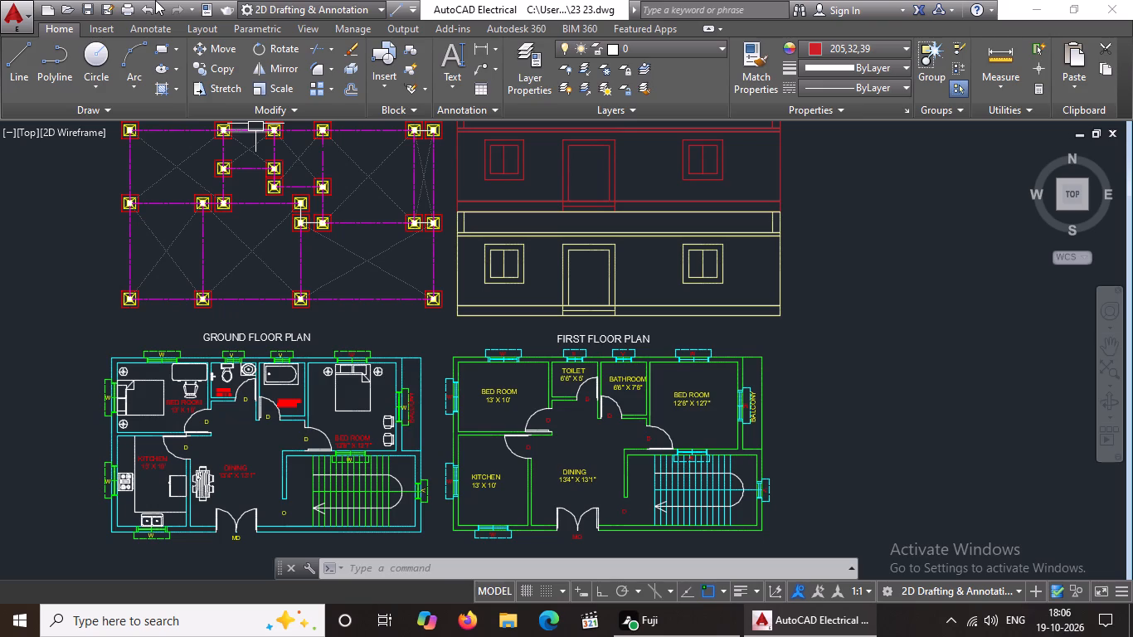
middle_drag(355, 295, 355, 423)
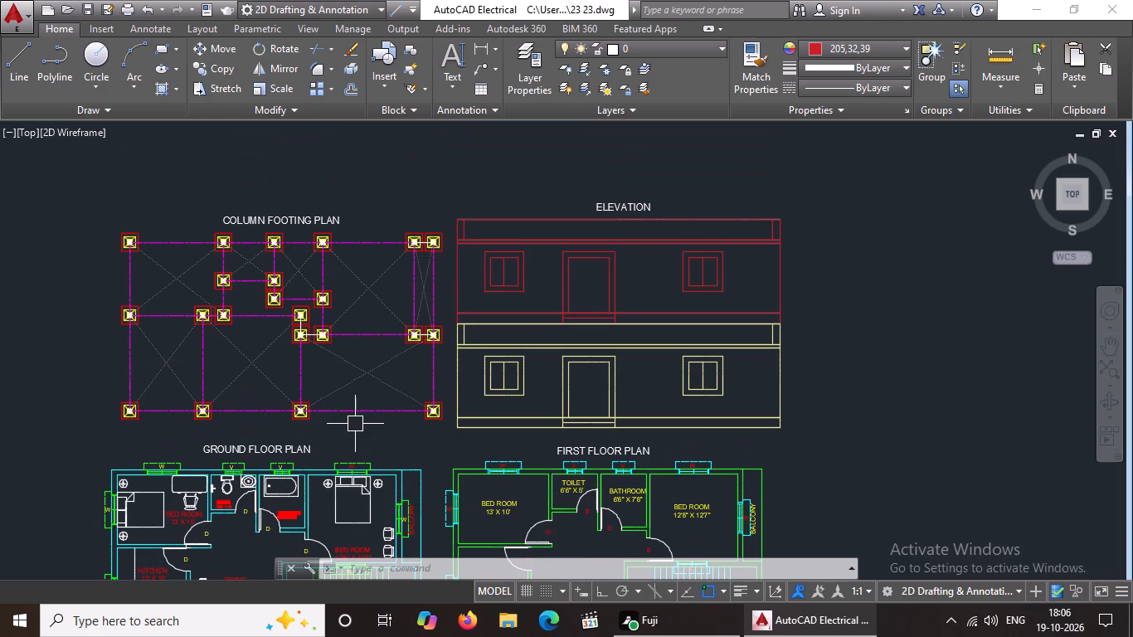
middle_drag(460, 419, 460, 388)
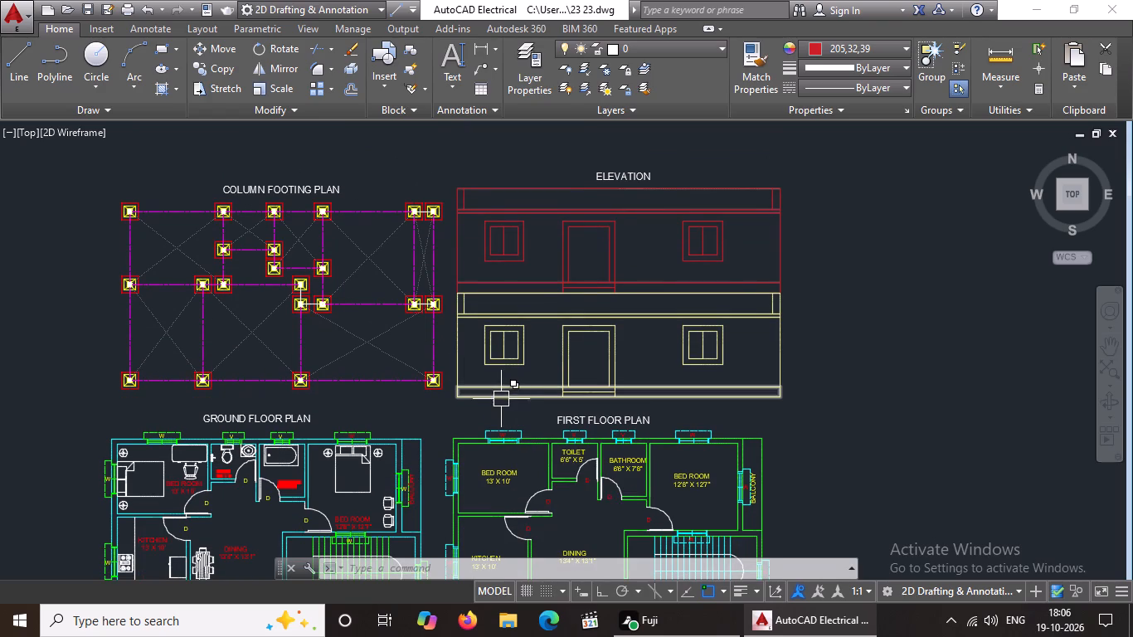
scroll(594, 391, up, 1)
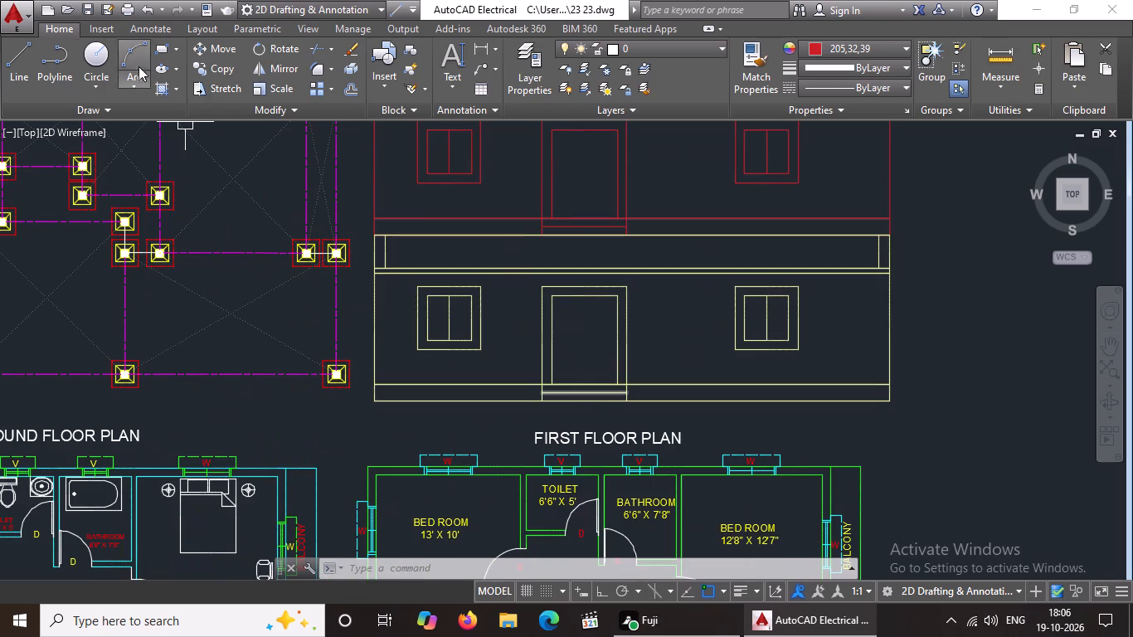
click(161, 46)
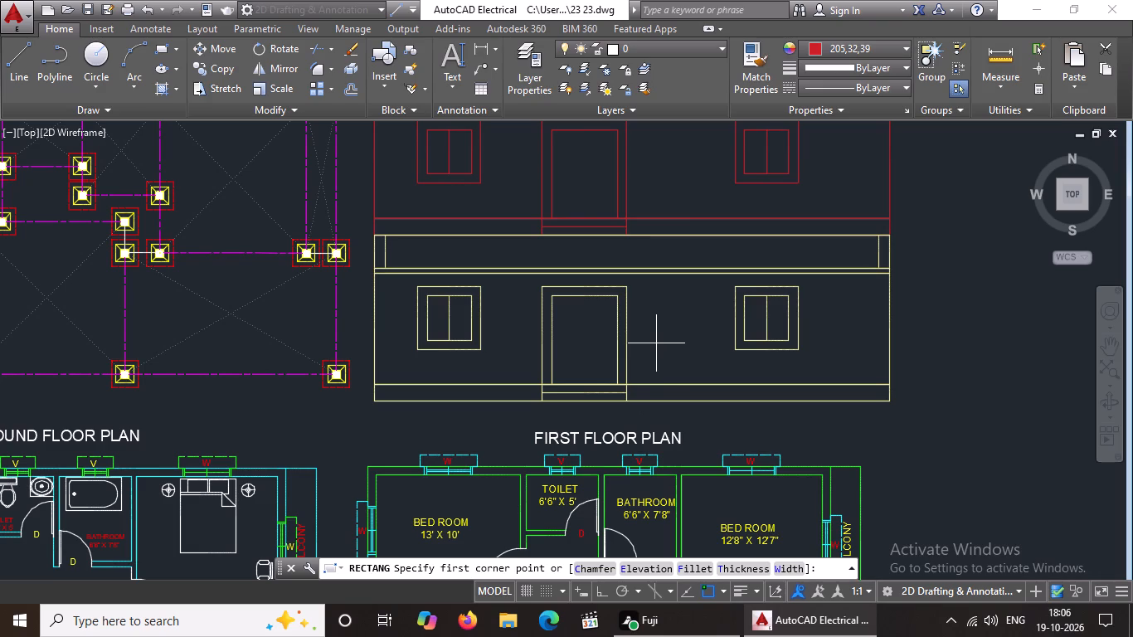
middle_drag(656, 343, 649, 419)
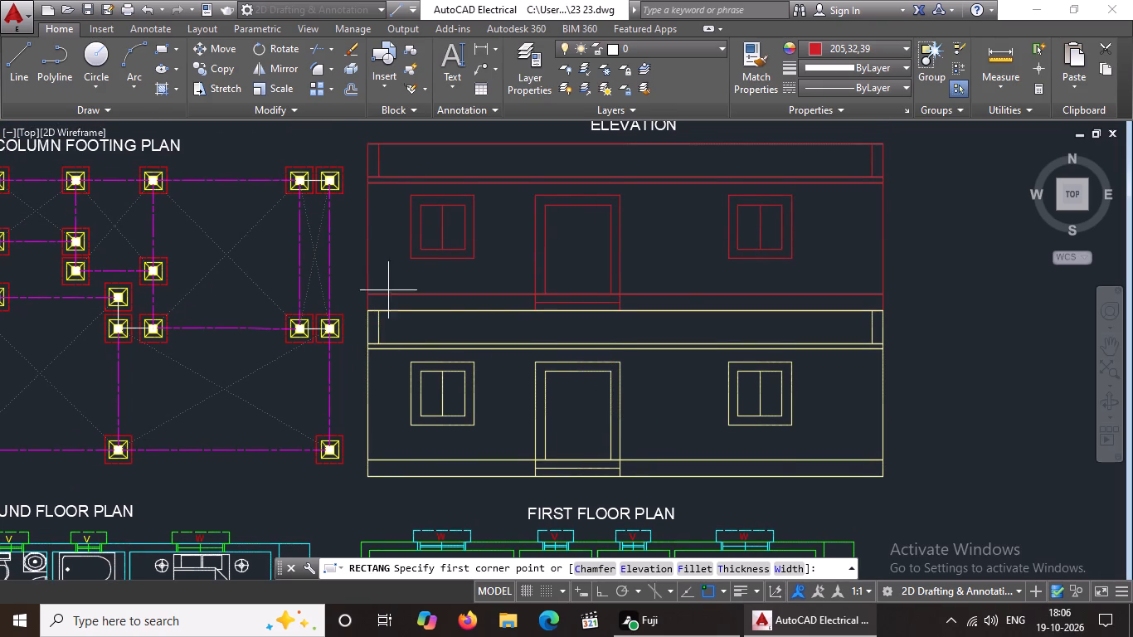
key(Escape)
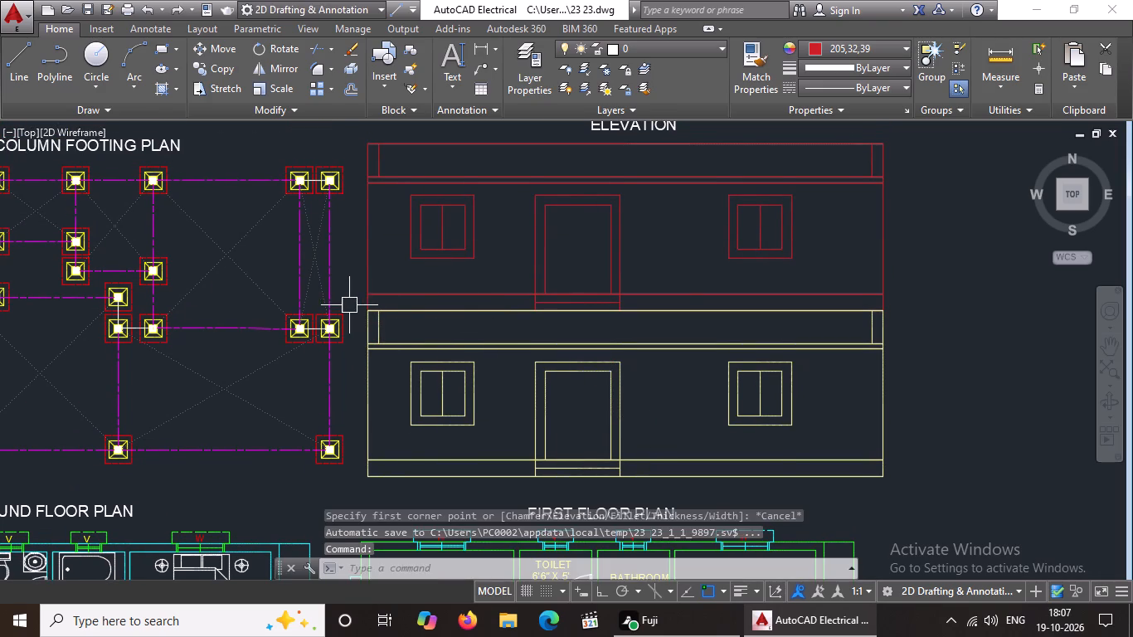
Move the yellow lower elevation up so its slab line meets the bottom edge of the red elevation, overlapping the parapet with the red wall.
click(350, 303)
click(929, 497)
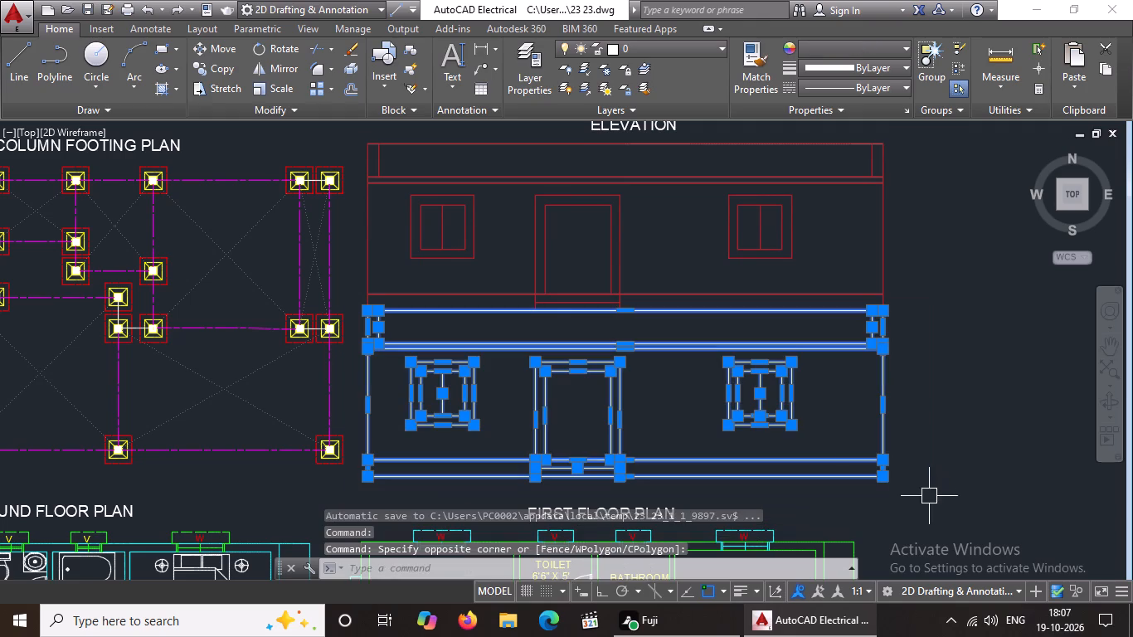
click(208, 48)
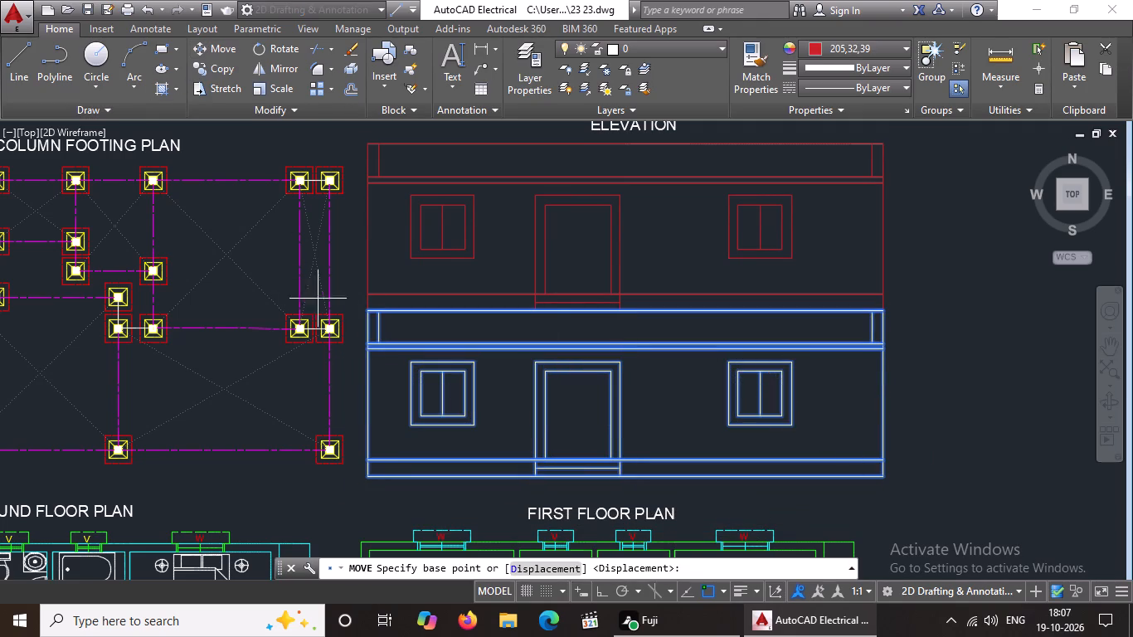
click(369, 349)
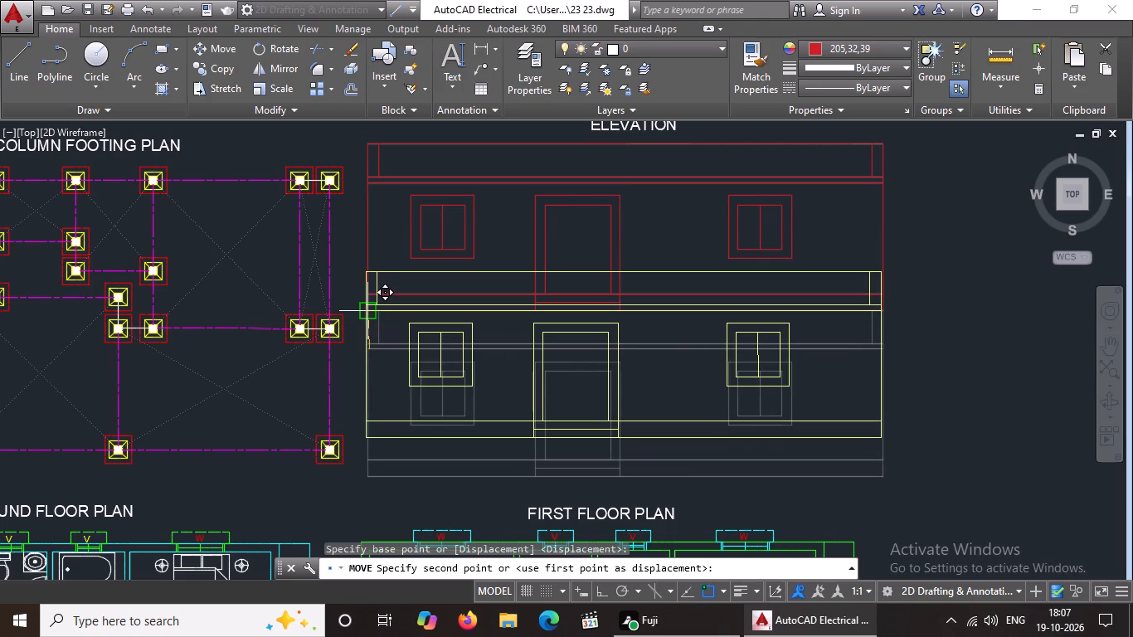
click(367, 308)
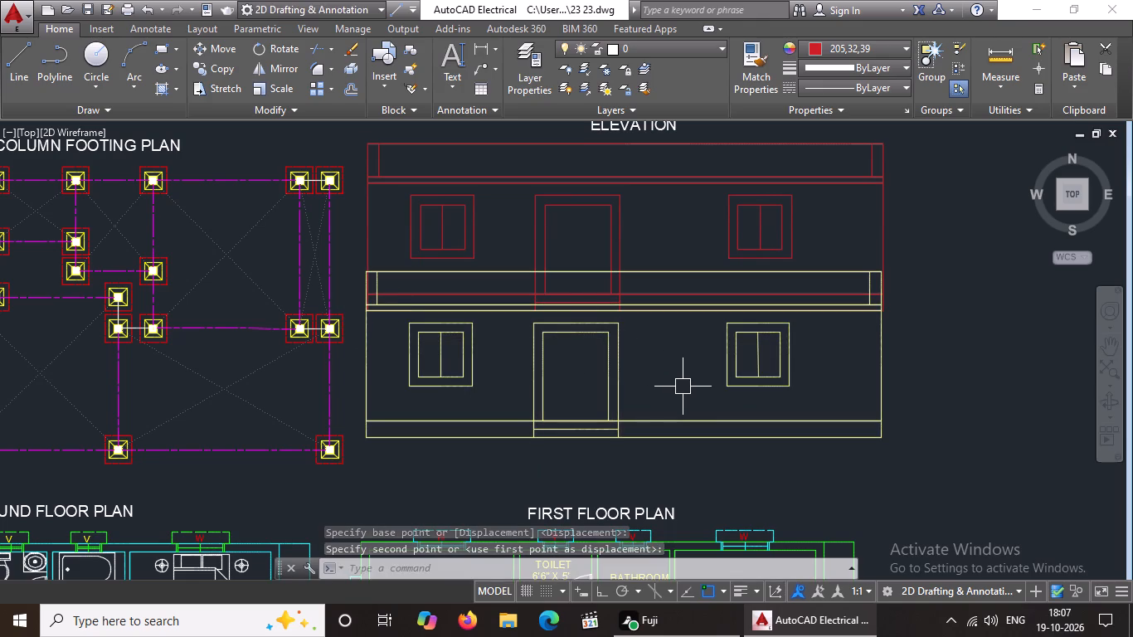
key(Escape)
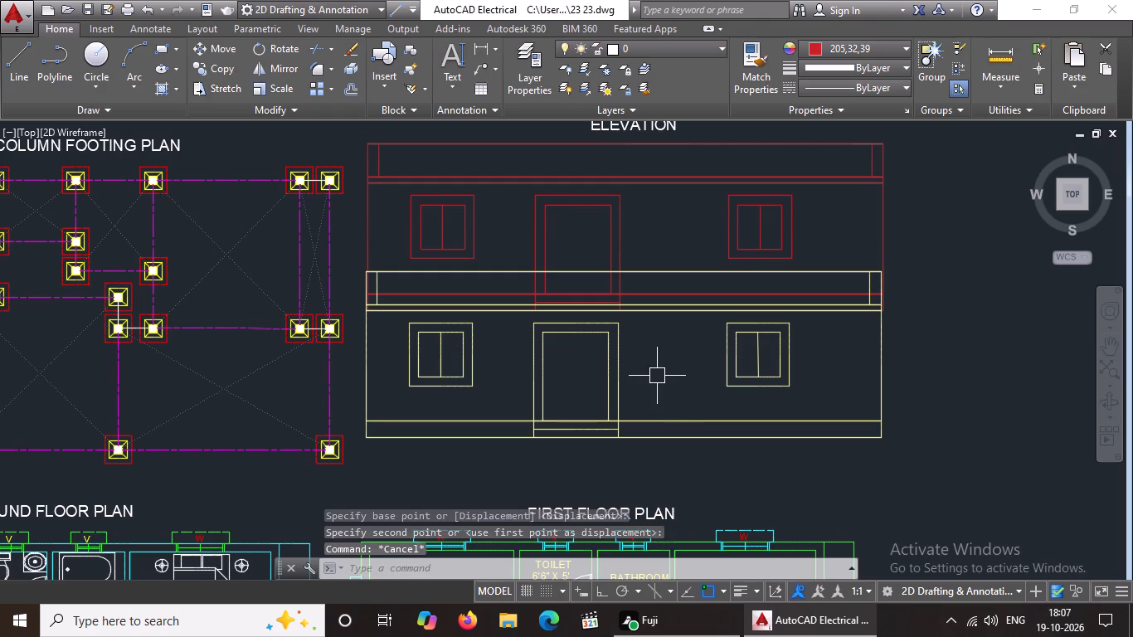
Move both overlapping elevations with the ELEVATION title slightly down and to the right, closer to the first floor plan.
middle_click(655, 375)
middle_click(671, 445)
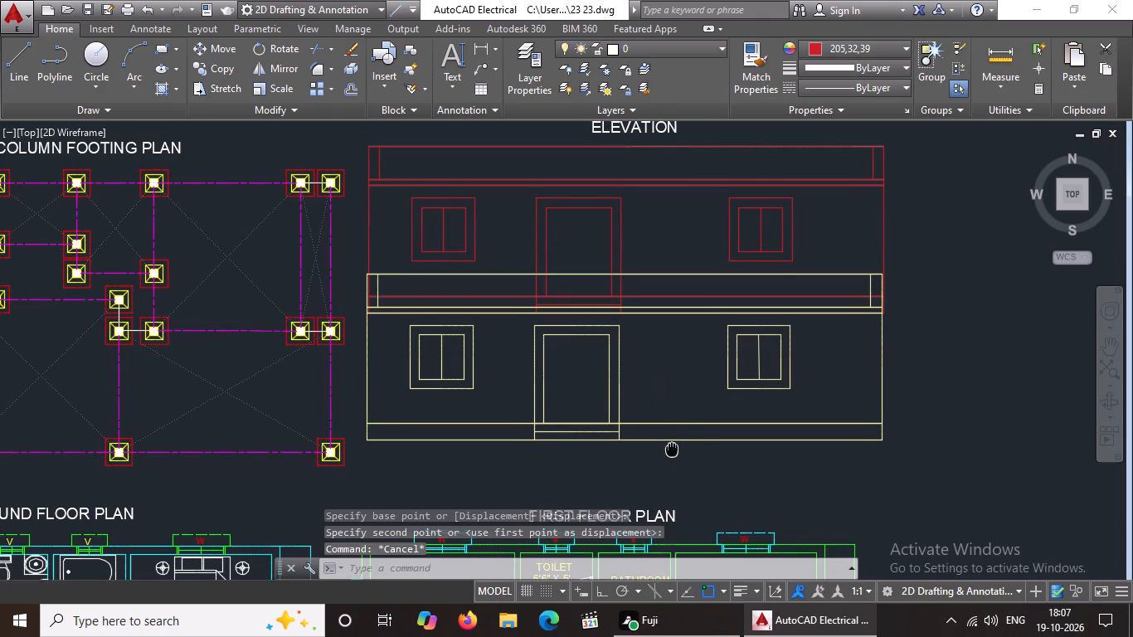
middle_drag(659, 387, 669, 442)
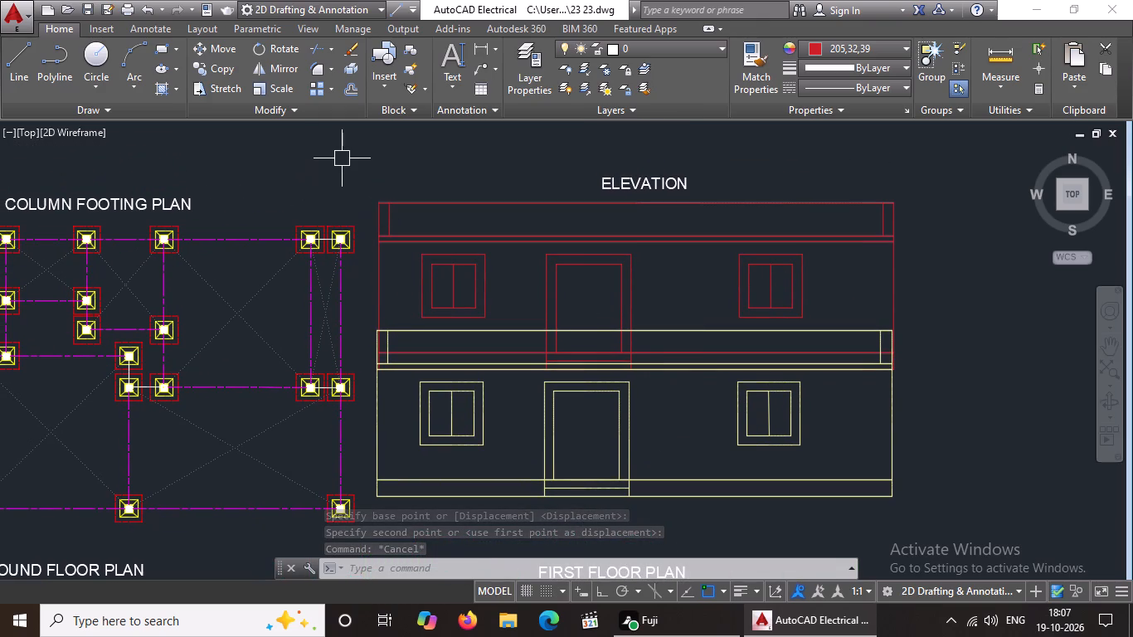
drag(343, 158, 357, 166)
key(Escape)
click(365, 162)
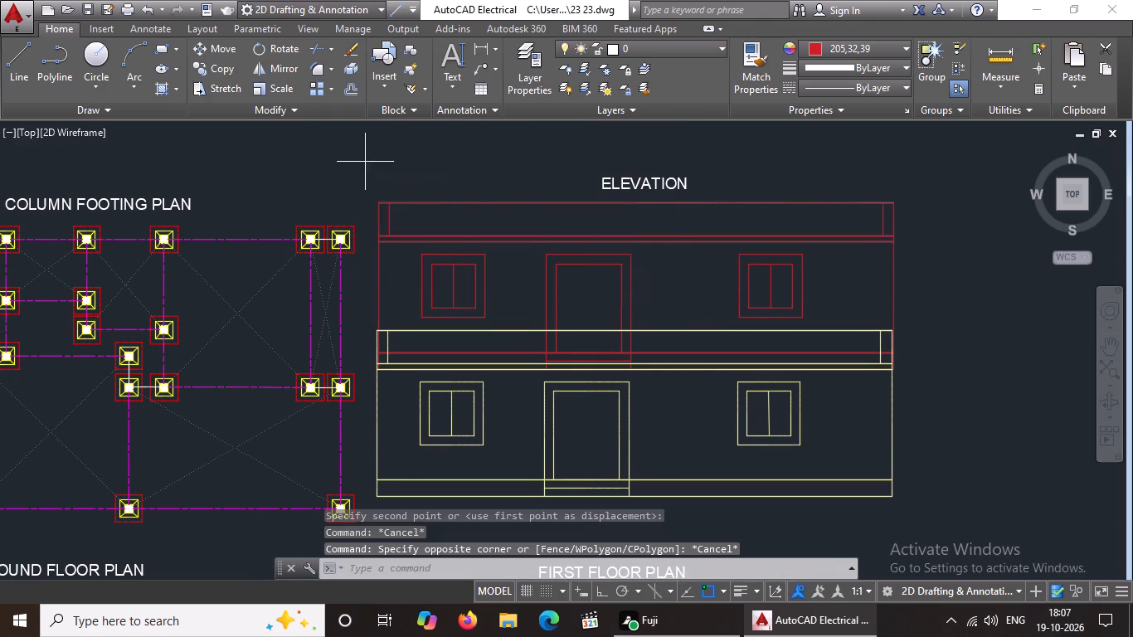
click(931, 513)
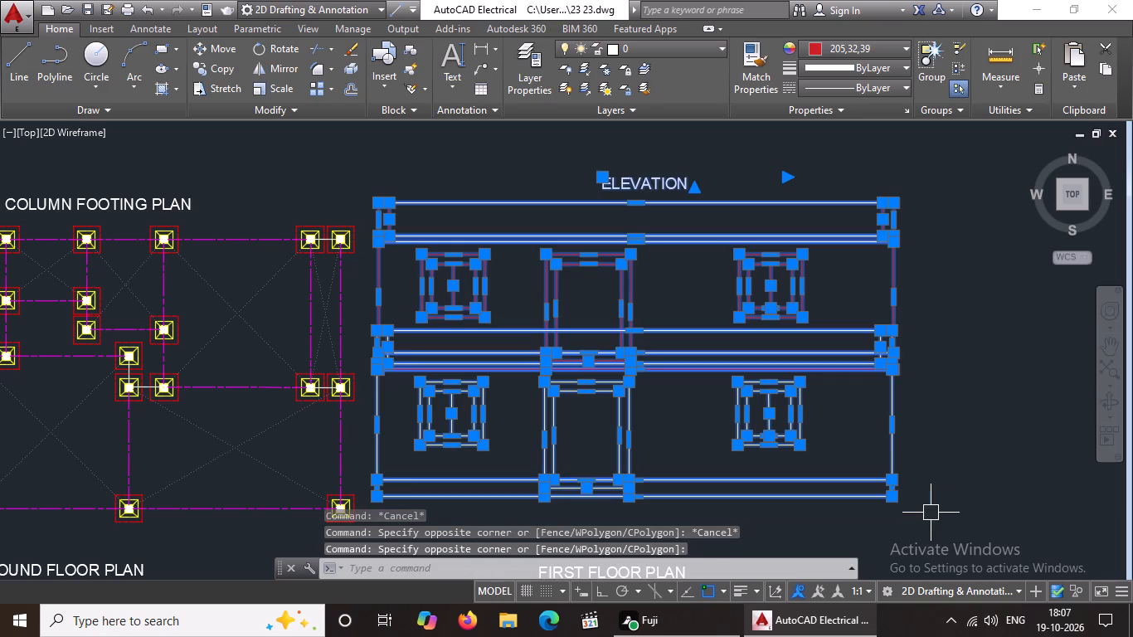
click(222, 53)
click(699, 289)
scroll(708, 314, down, 2)
middle_drag(729, 289, 763, 96)
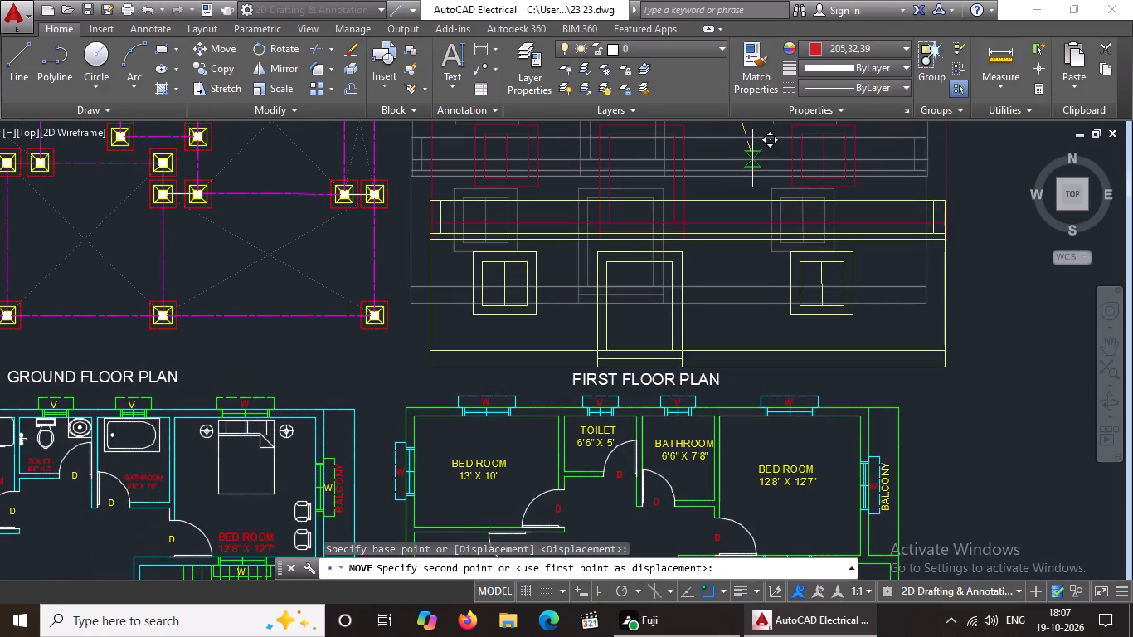
middle_drag(752, 158, 752, 221)
middle_drag(746, 181, 747, 201)
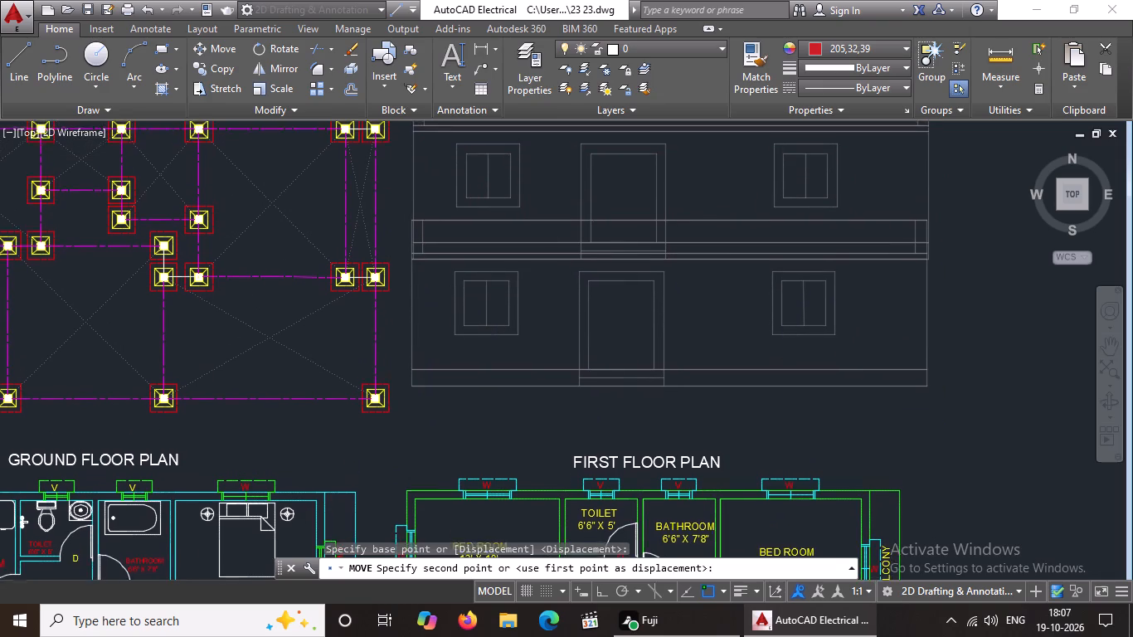
middle_drag(747, 201, 743, 227)
scroll(741, 228, down, 3)
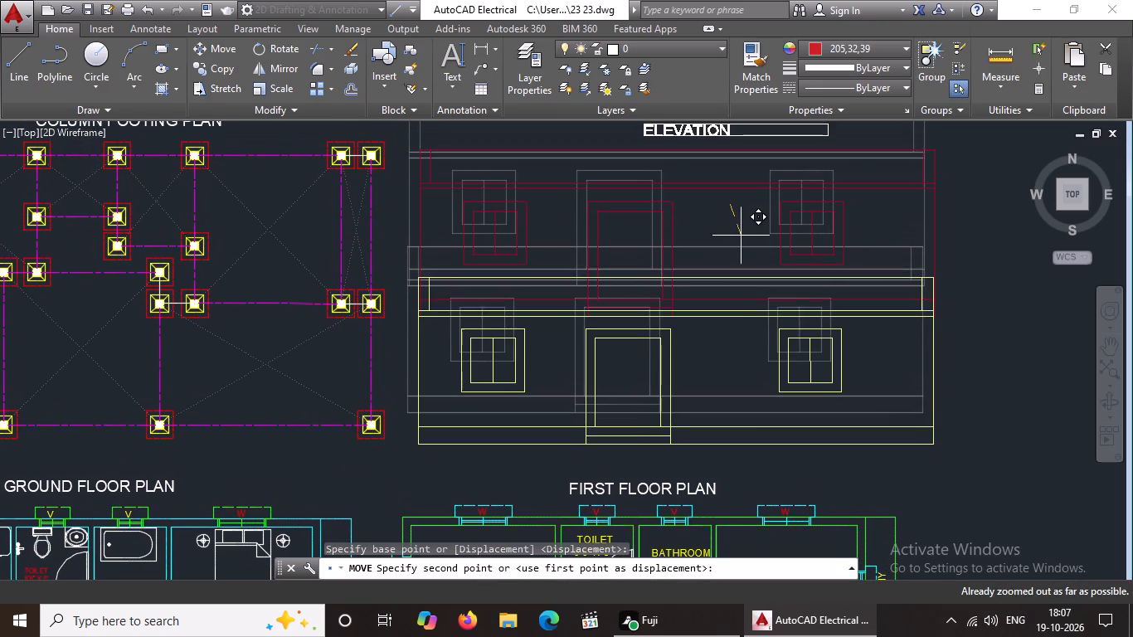
click(741, 241)
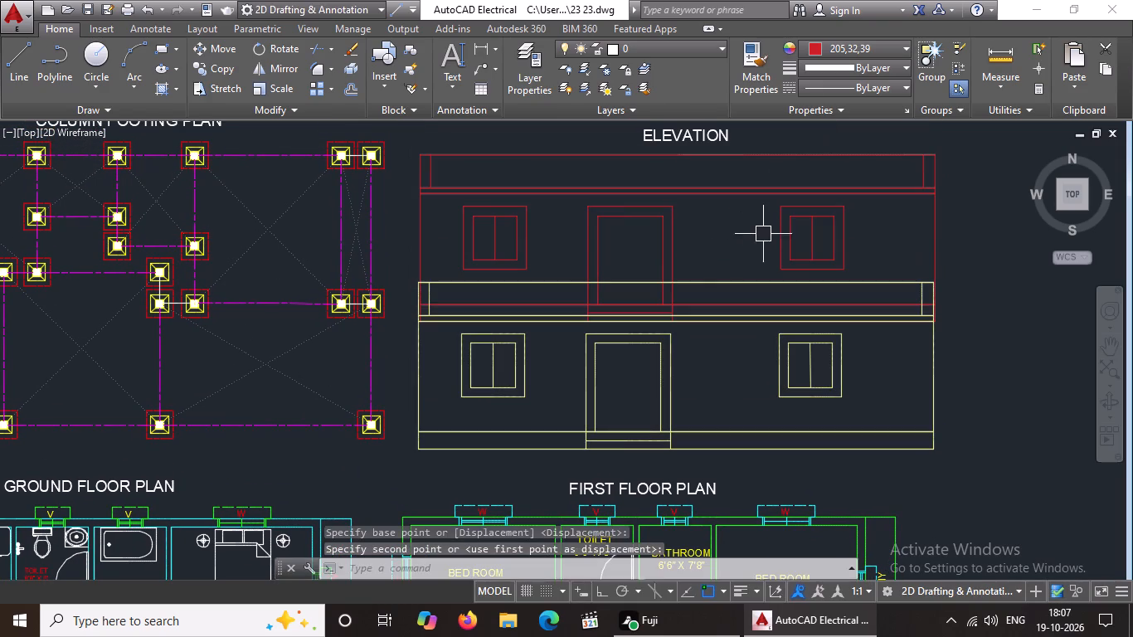
scroll(771, 231, down, 2)
key(Escape)
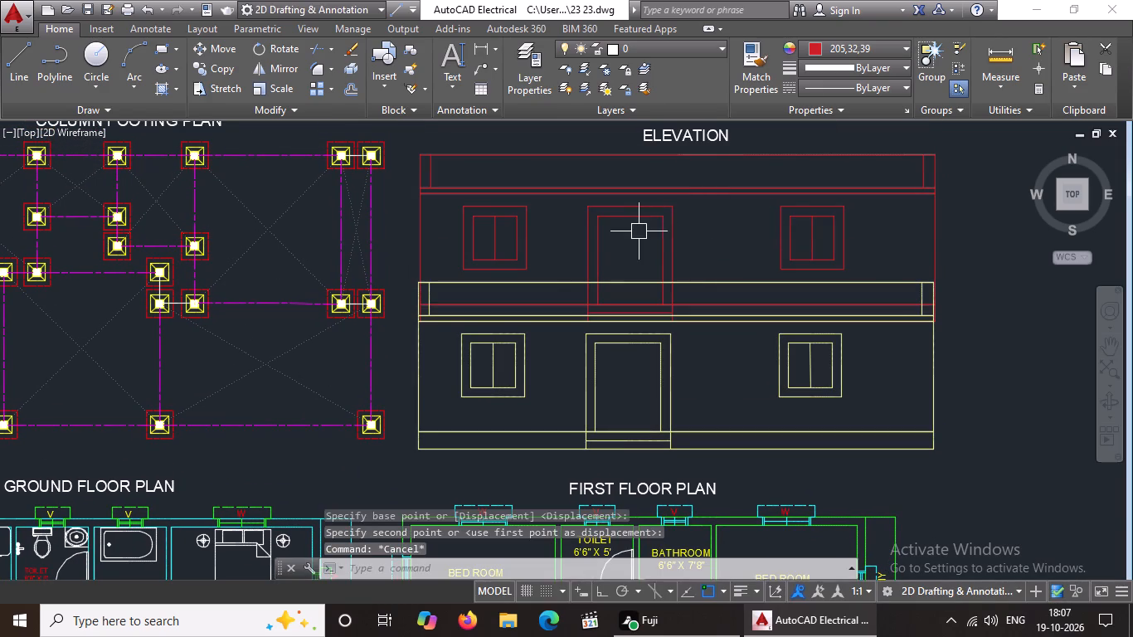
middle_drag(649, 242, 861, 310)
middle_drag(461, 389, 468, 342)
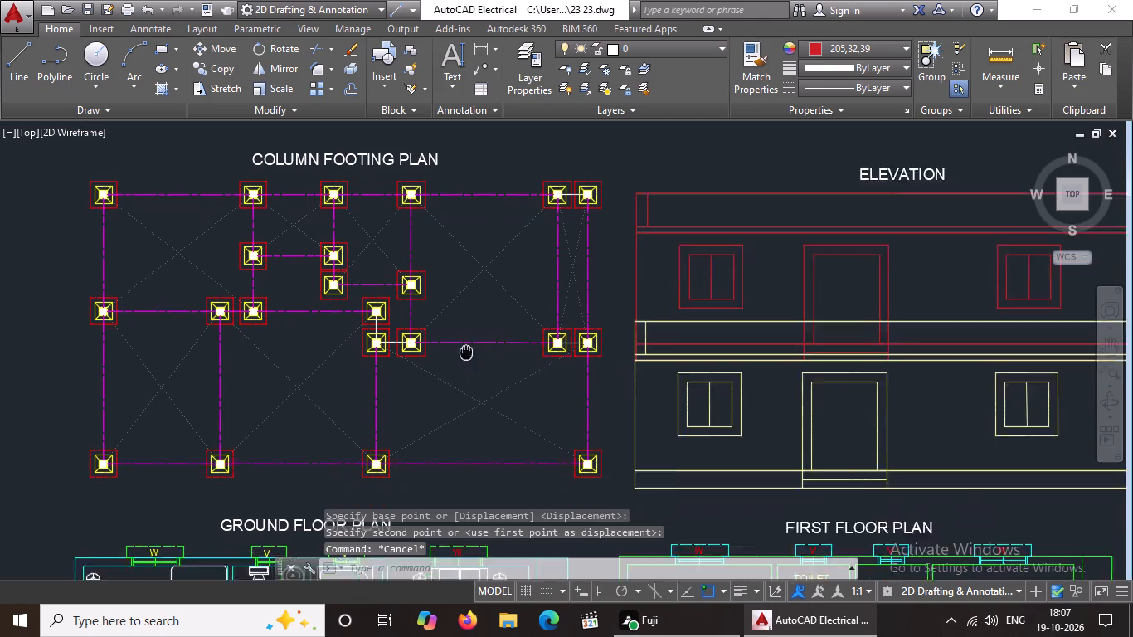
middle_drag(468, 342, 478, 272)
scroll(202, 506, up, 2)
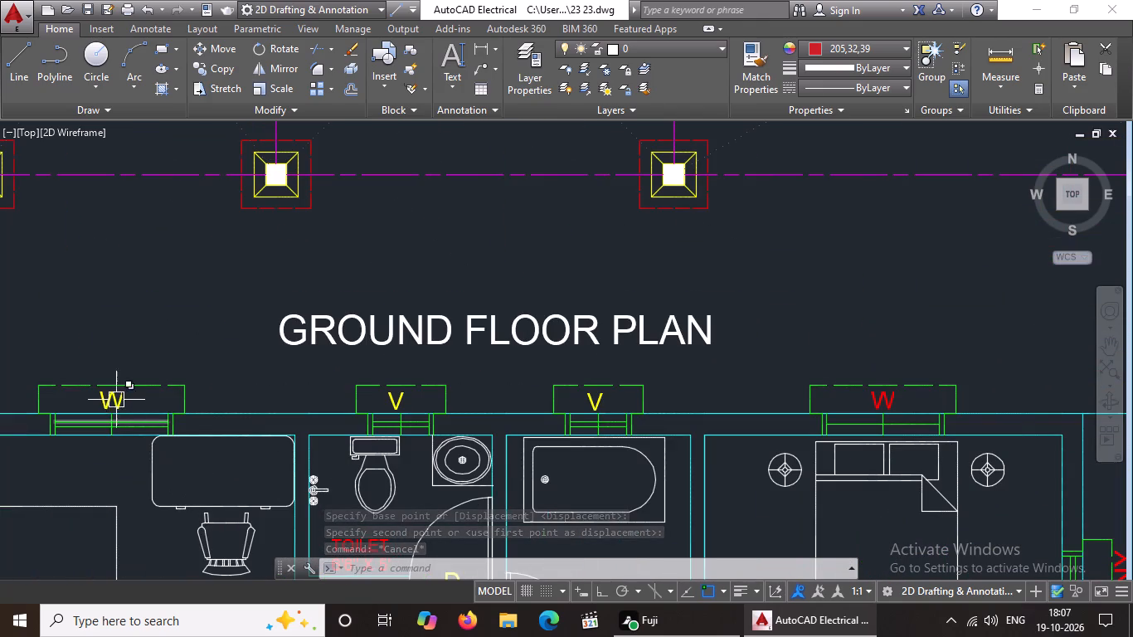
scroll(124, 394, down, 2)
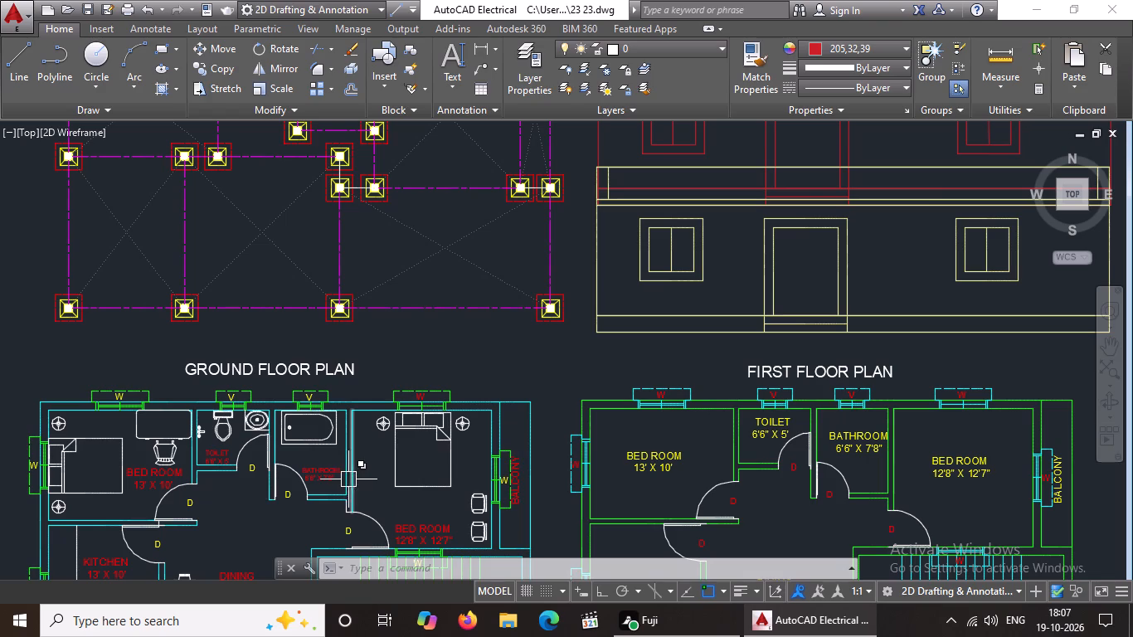
Change the ELEVATION title above the stacked elevations to read FRONT ELEVATION.
middle_drag(652, 340, 654, 470)
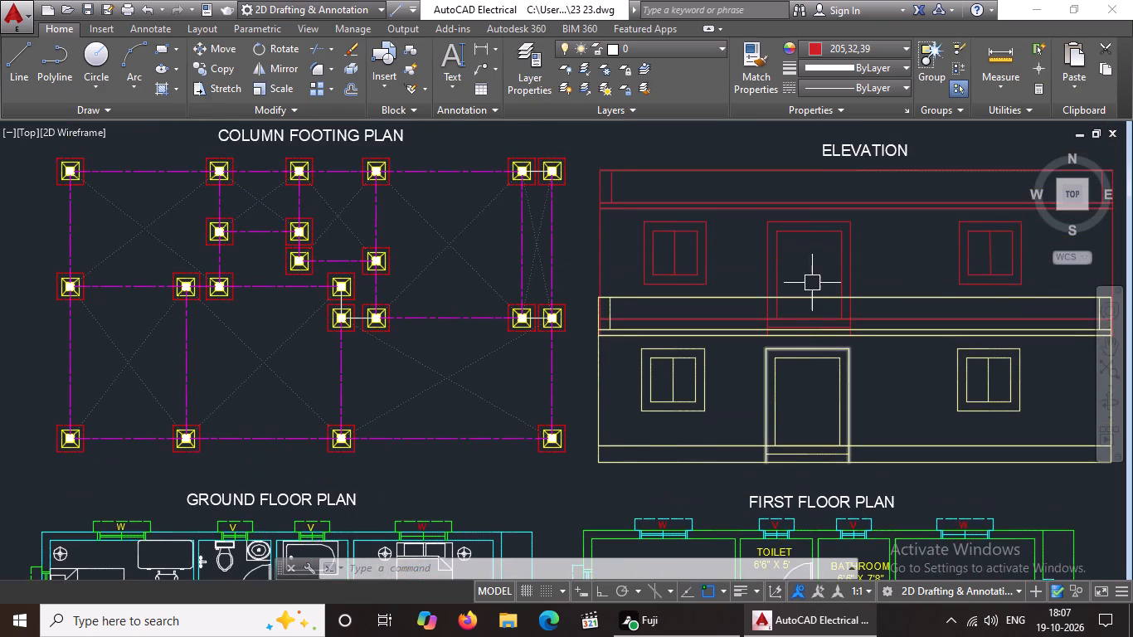
middle_drag(812, 299, 788, 377)
double_click(840, 229)
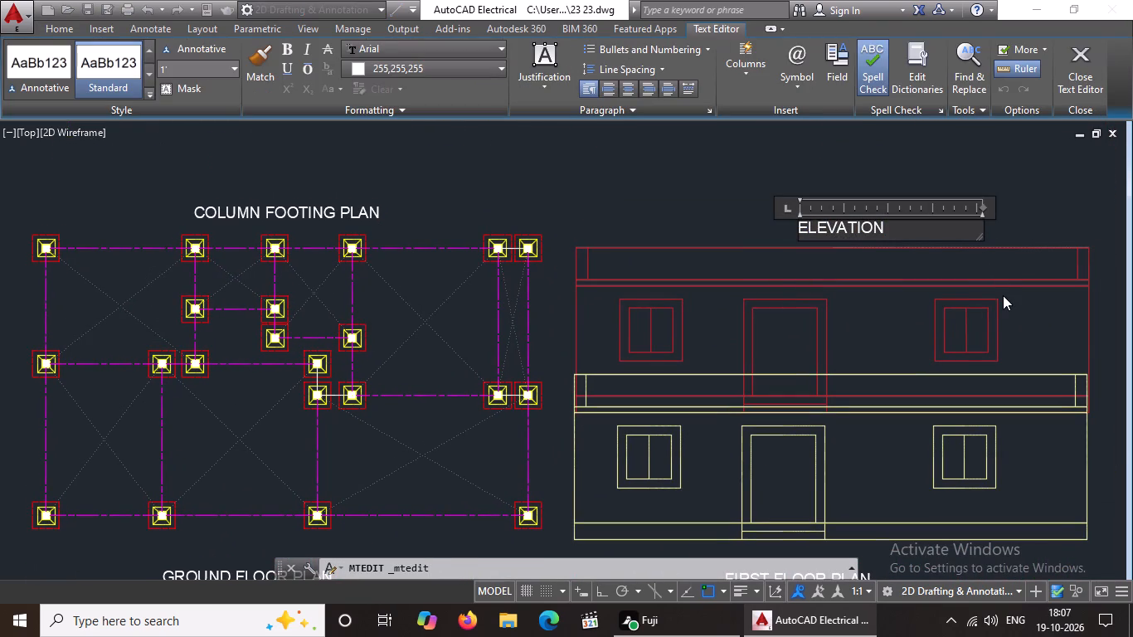
key(Left)
key(Left)
key(Left)
key(Left)
key(Left)
text(FRONT)
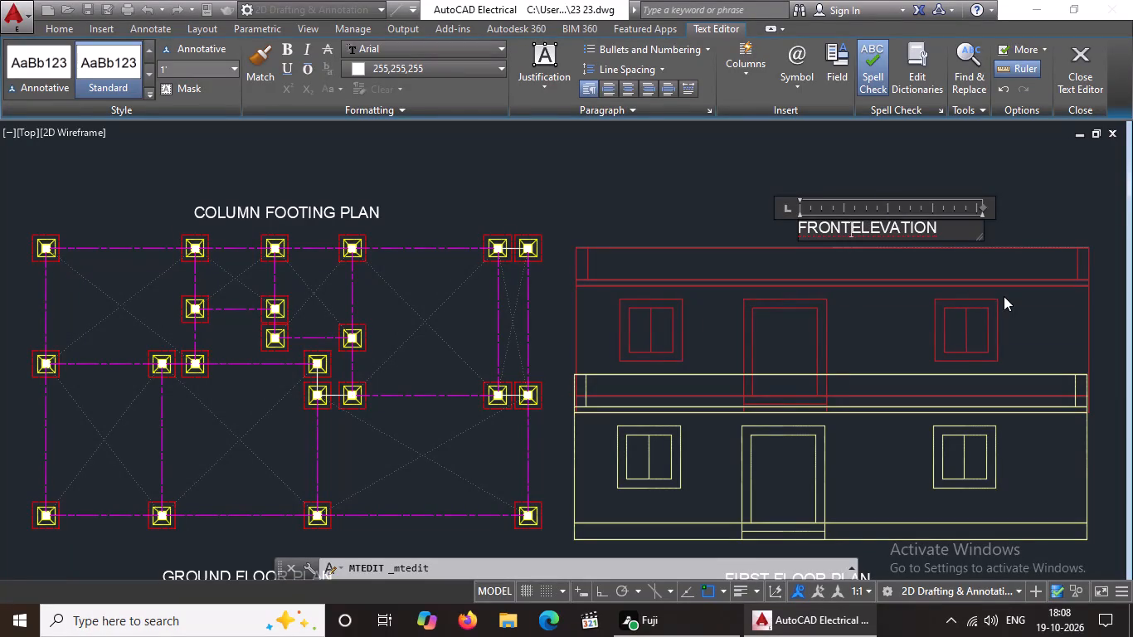
key(space)
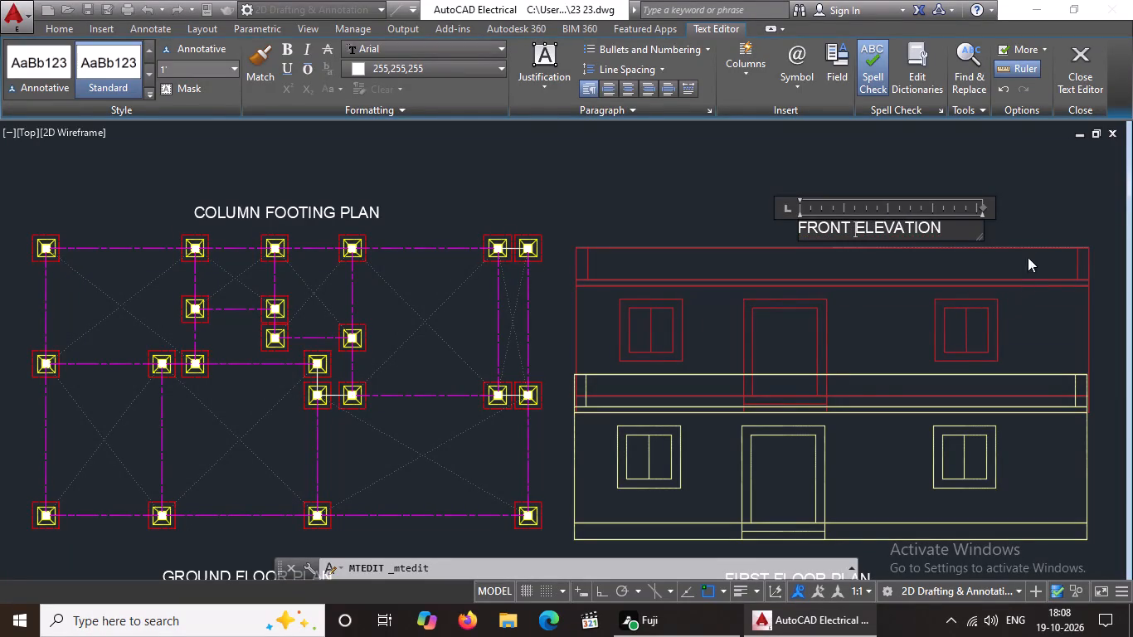
click(1024, 214)
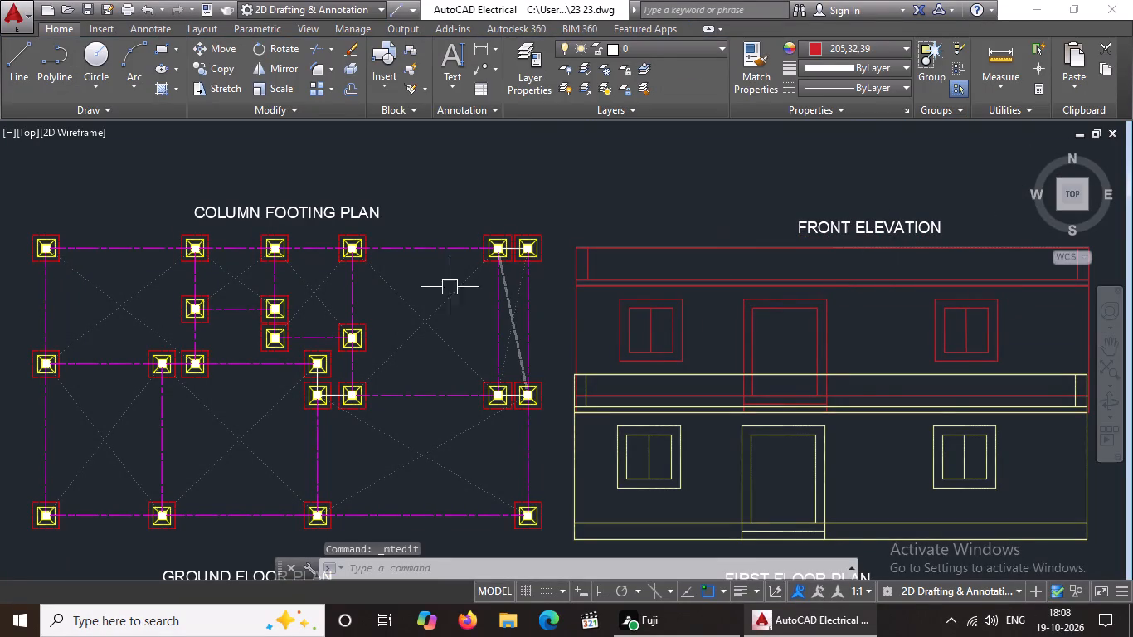
Copy the yellow MD label from the ground floor plan's main door to just below the second footing in the column footing plan's bottom row.
middle_drag(301, 294, 419, 153)
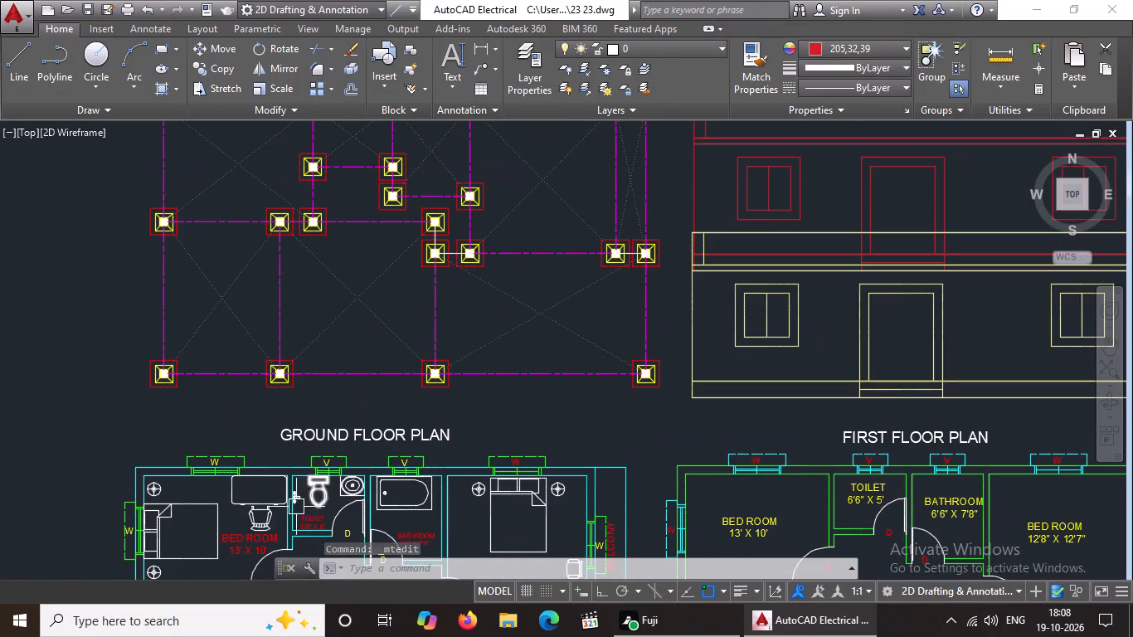
middle_drag(278, 518, 307, 389)
middle_drag(362, 487, 382, 384)
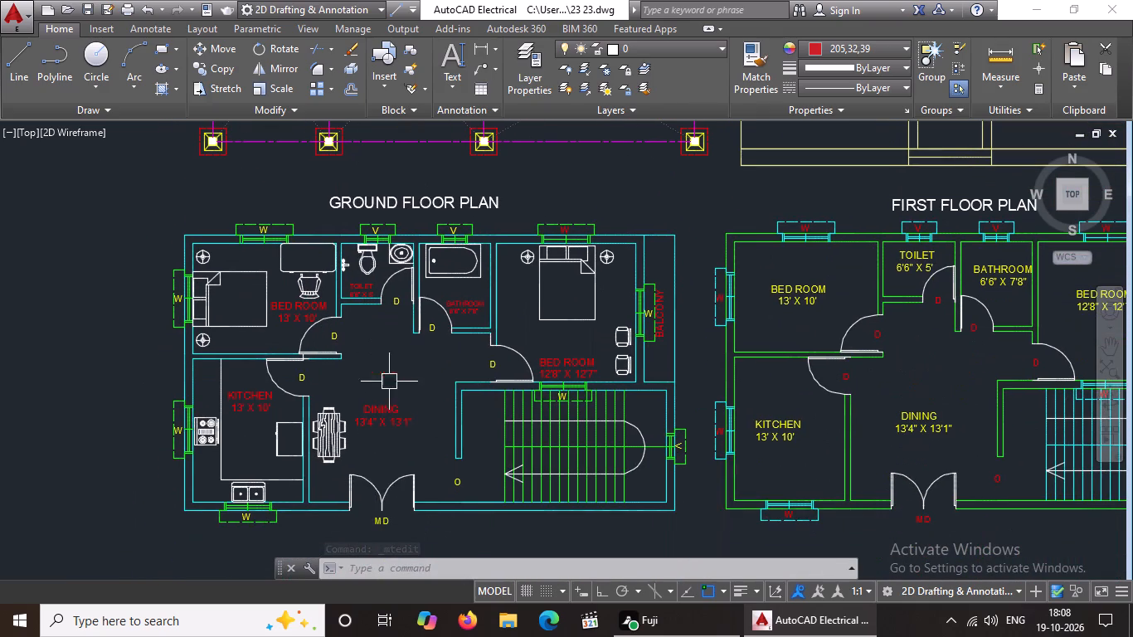
click(384, 529)
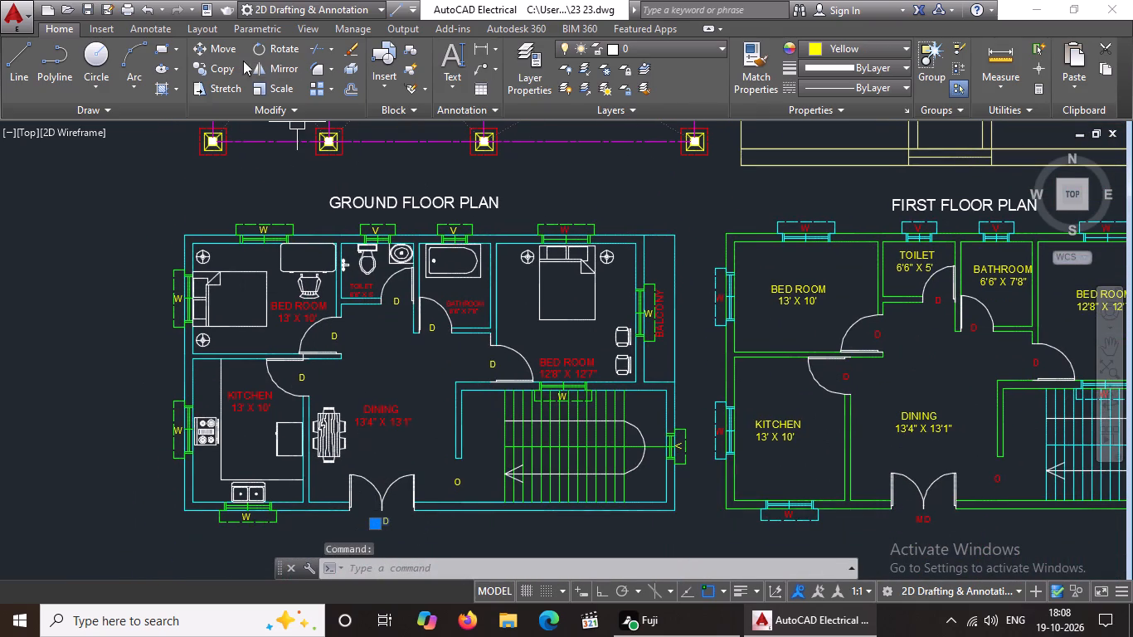
click(219, 61)
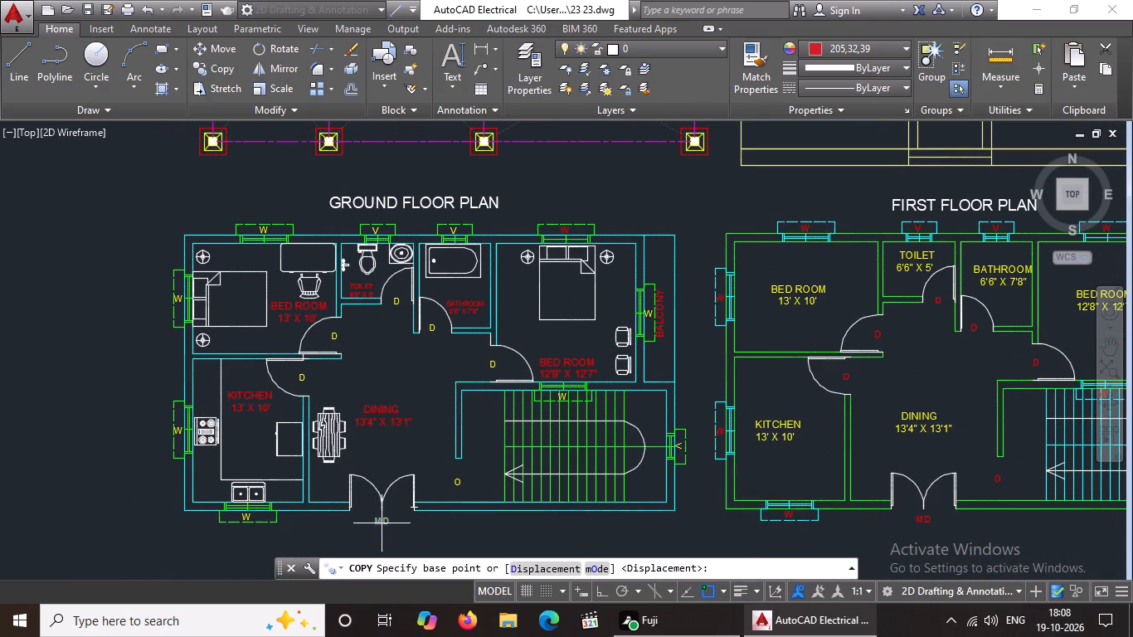
click(382, 523)
middle_drag(399, 435, 402, 591)
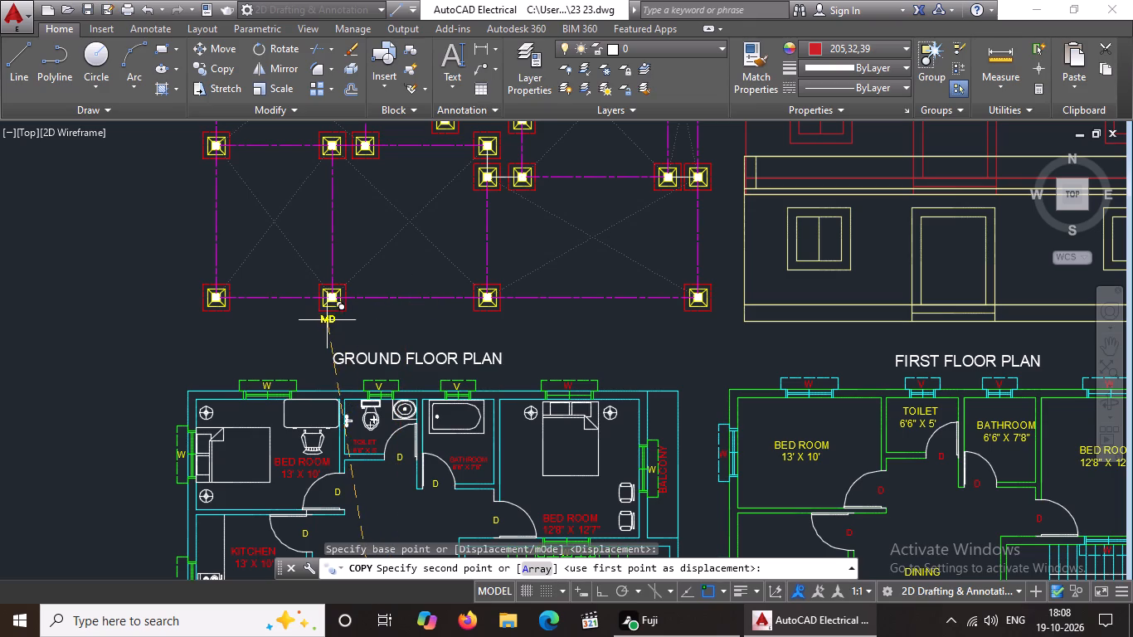
scroll(327, 320, up, 2)
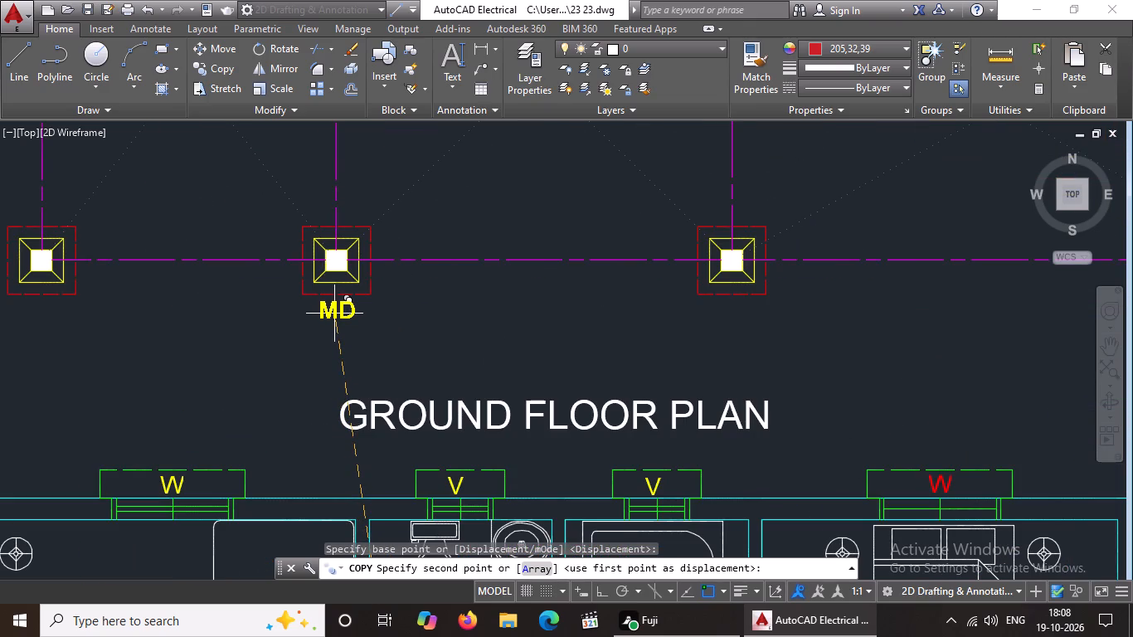
click(334, 314)
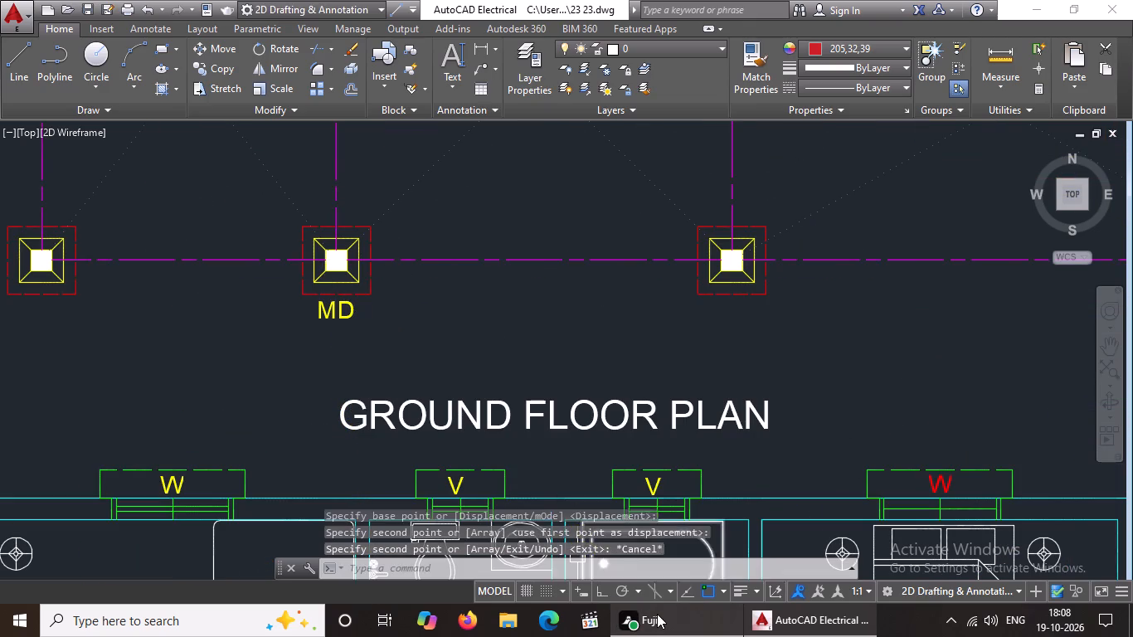
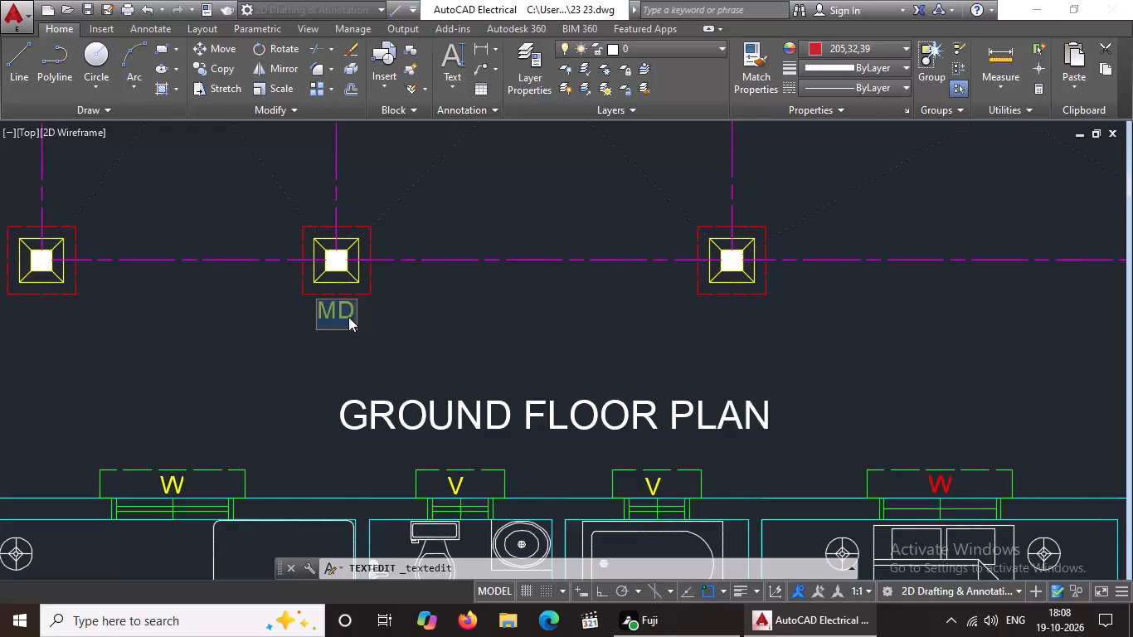
Change the copied MD label below the second bottom-row footing to read CF1.
key(BackSpace)
key(BackSpace)
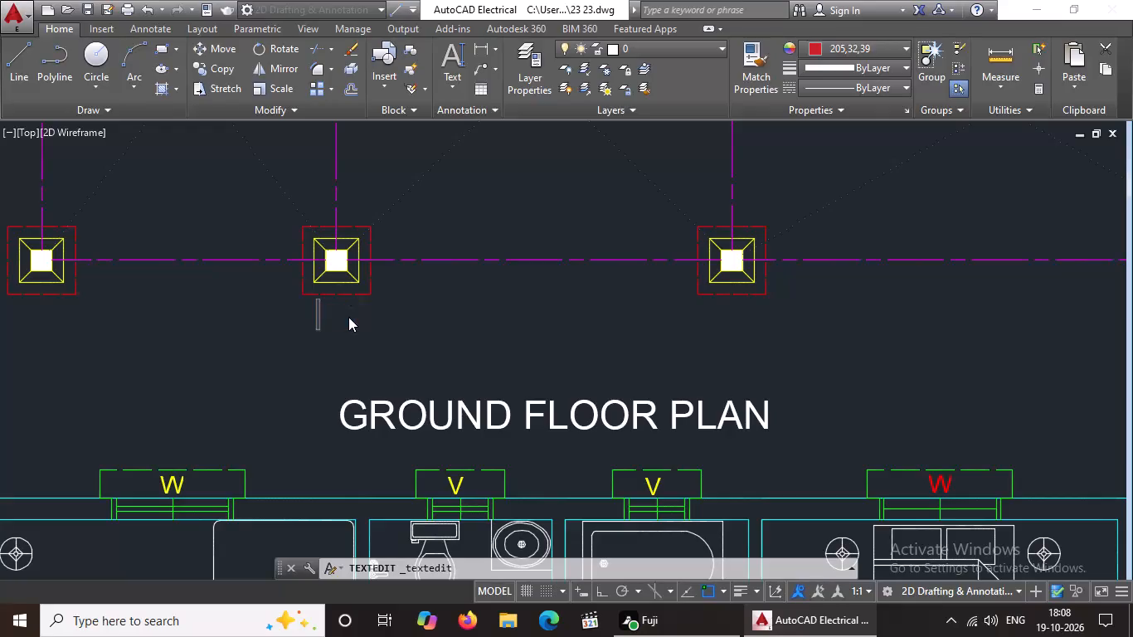
text(CF)
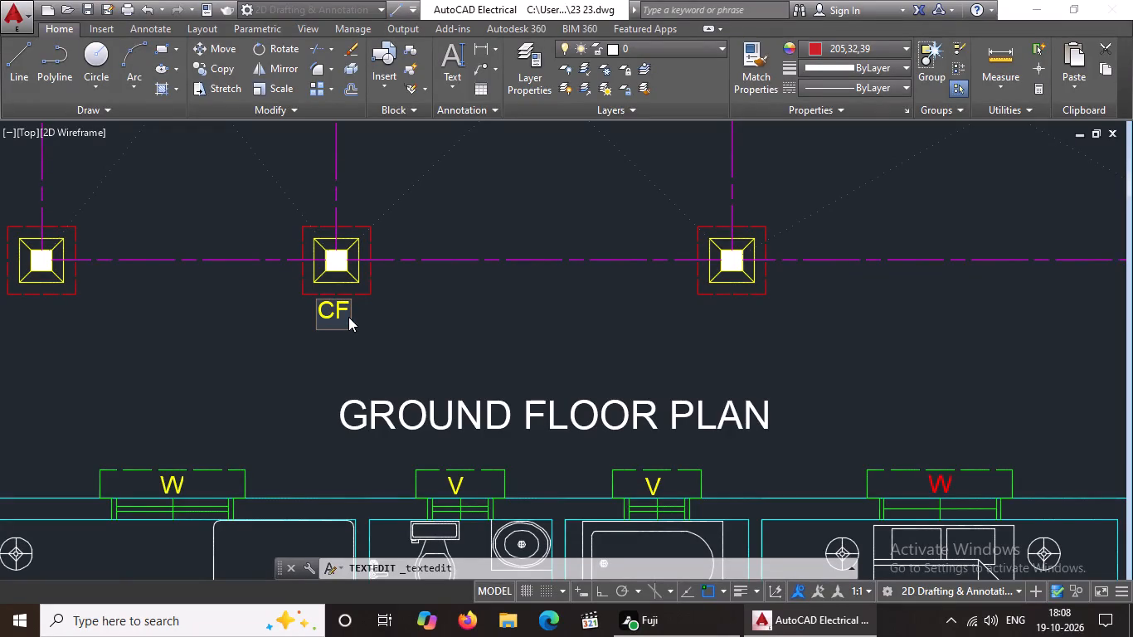
key(1)
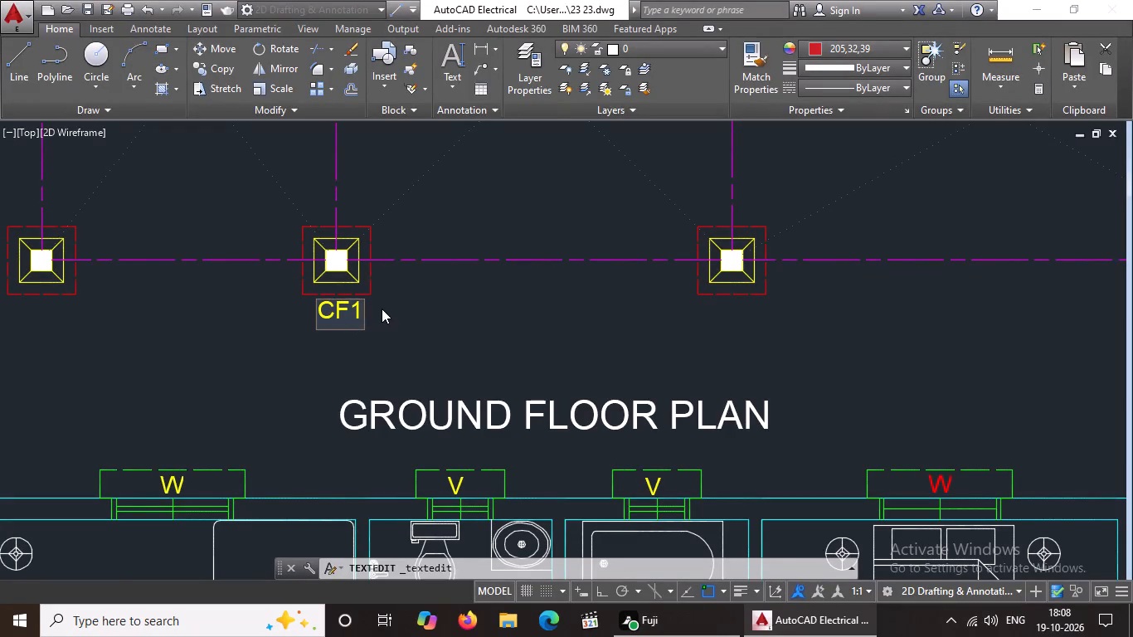
click(382, 308)
Set the CF1 label's colour to white (255,255,255).
click(331, 307)
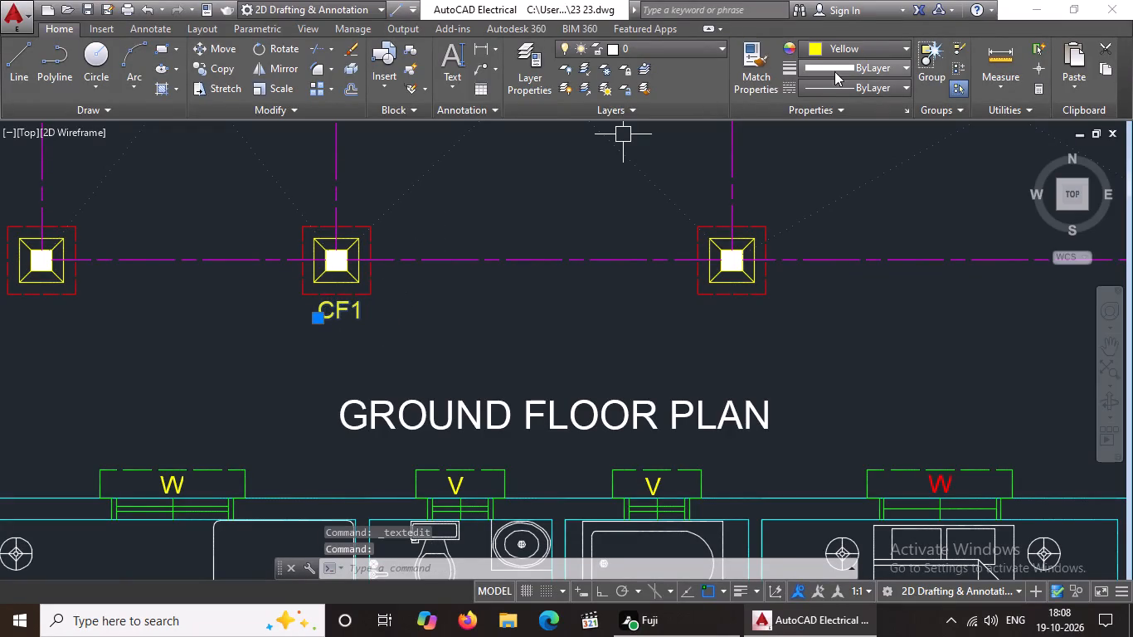
click(840, 37)
click(849, 44)
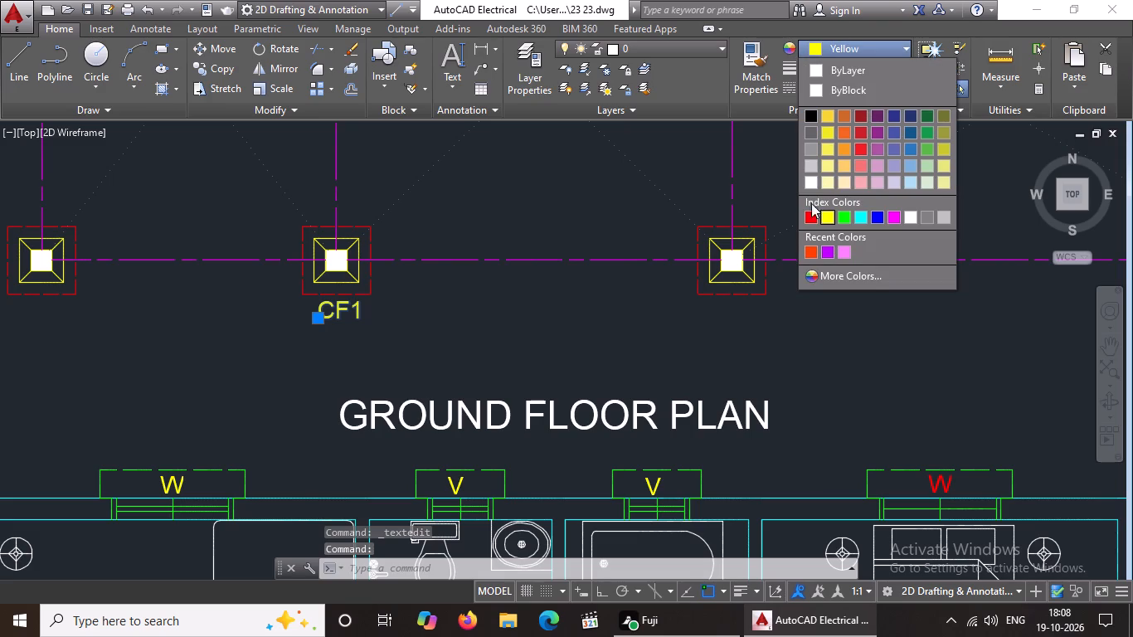
click(812, 180)
key(Escape)
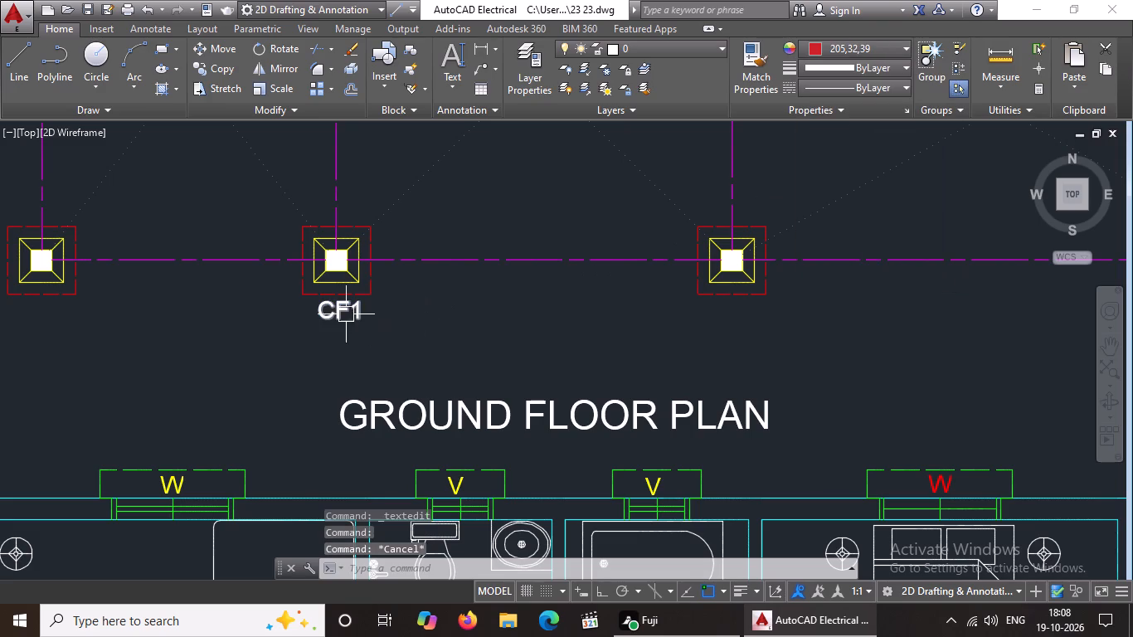
Shift the CF1 label slightly to the left so it sits centred beneath its footing.
click(331, 315)
click(322, 321)
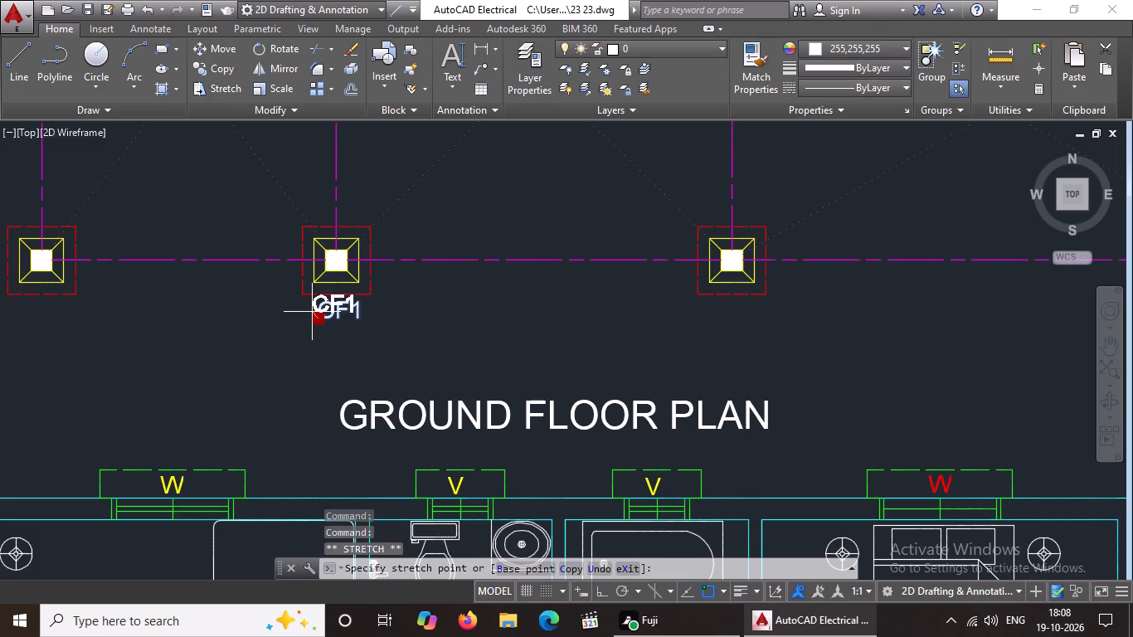
click(311, 314)
scroll(357, 315, down, 1)
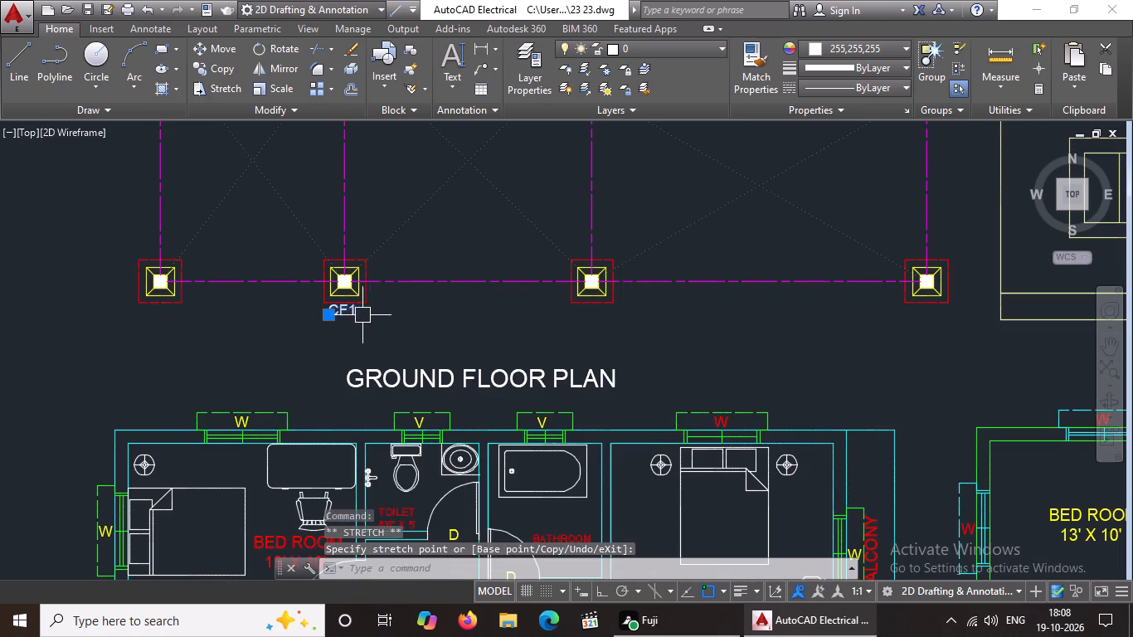
key(Escape)
Copy the CF1 label from the second bottom-row footing to below the first, third and fourth footings of that row.
click(342, 311)
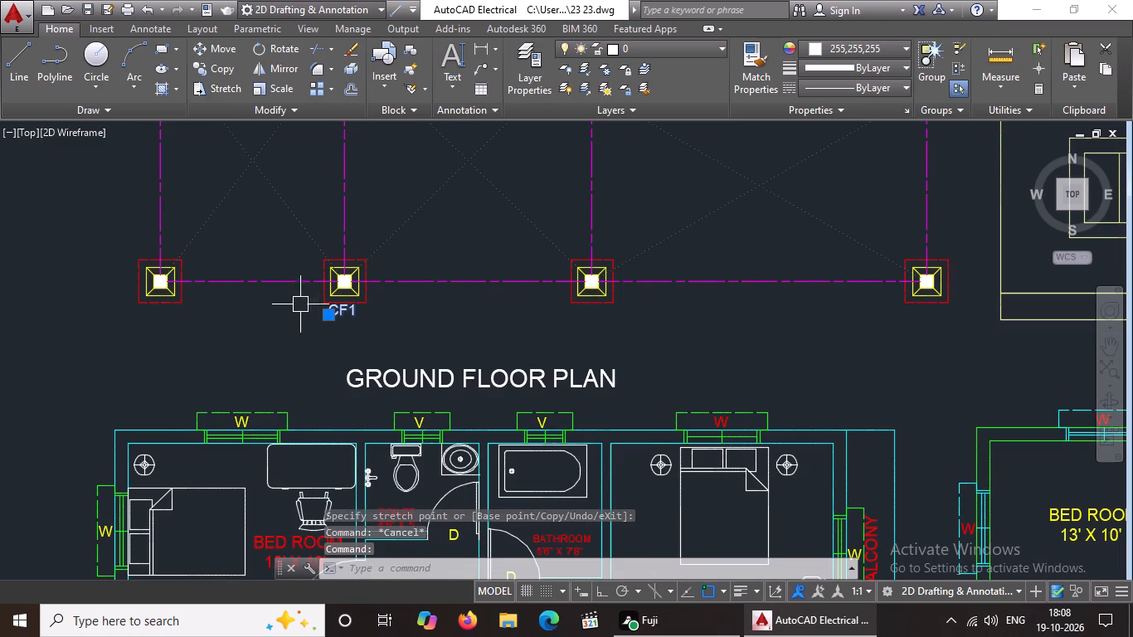
click(222, 70)
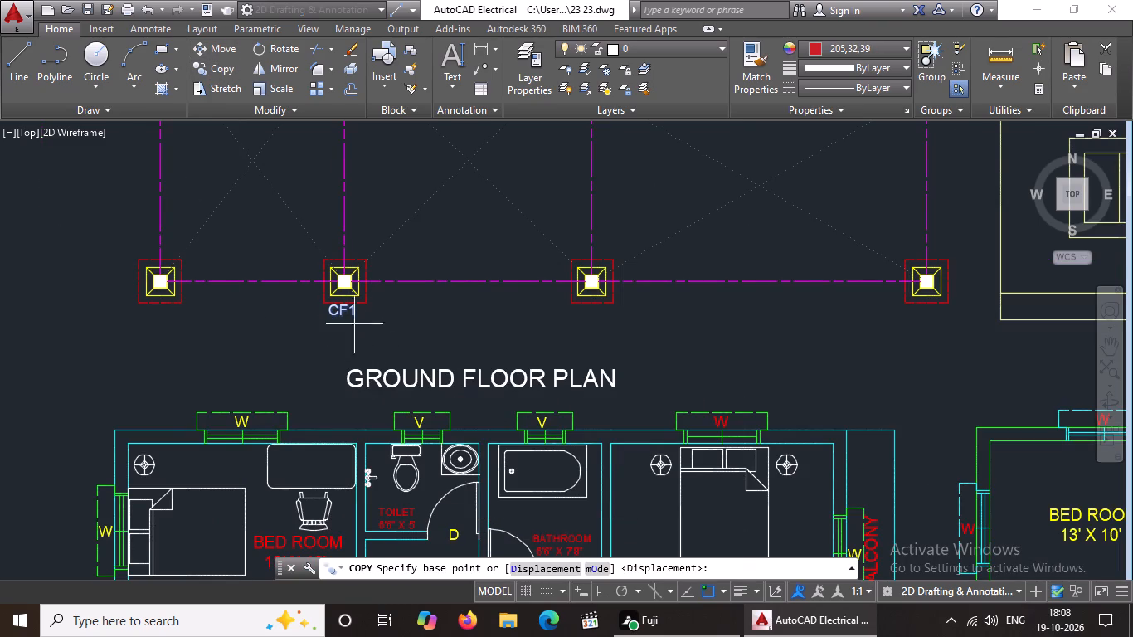
click(343, 310)
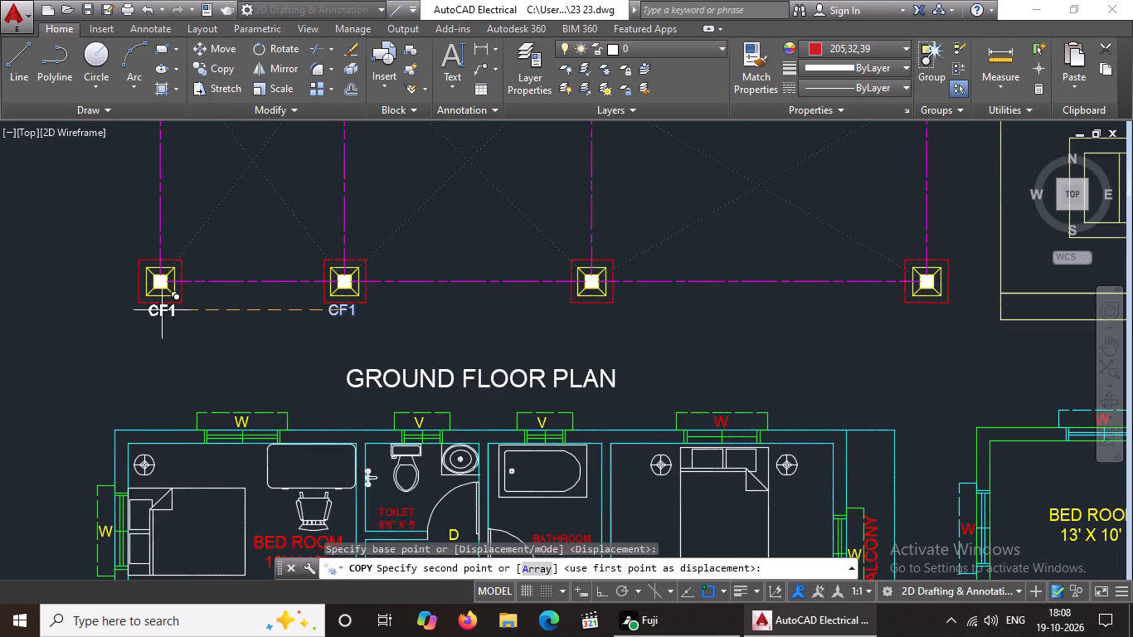
scroll(158, 312, up, 2)
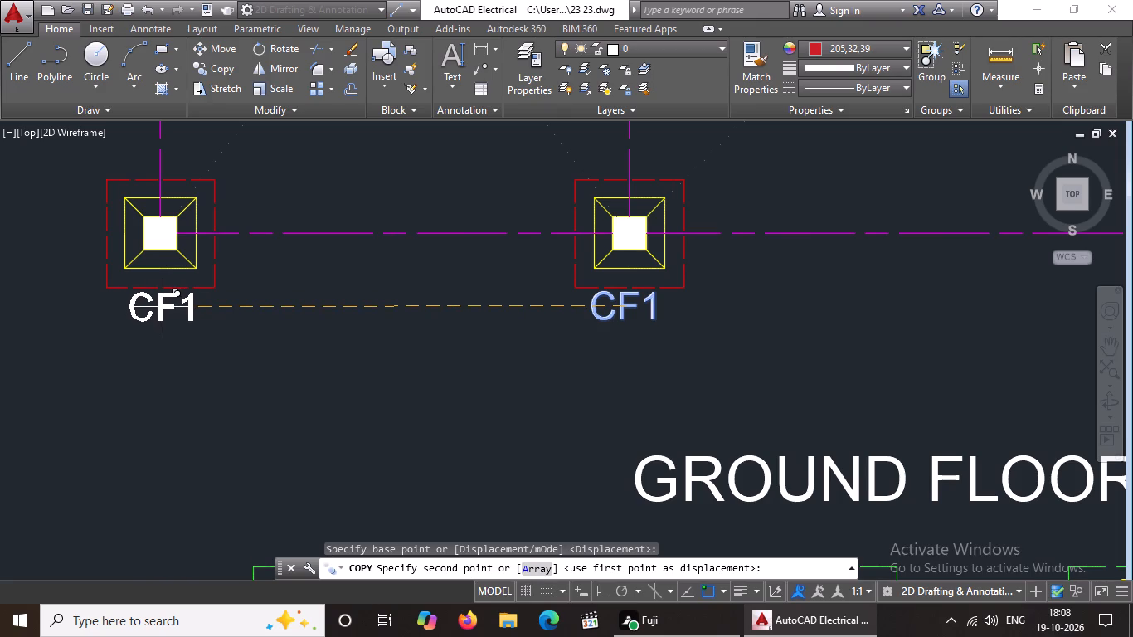
click(163, 307)
scroll(271, 316, down, 3)
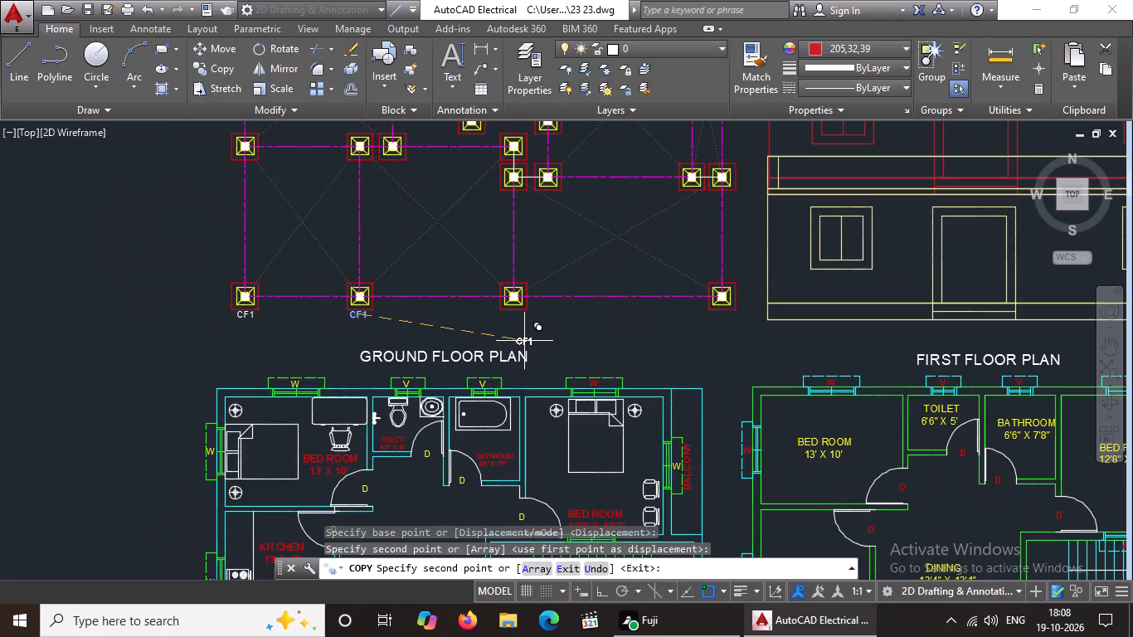
scroll(510, 329, up, 3)
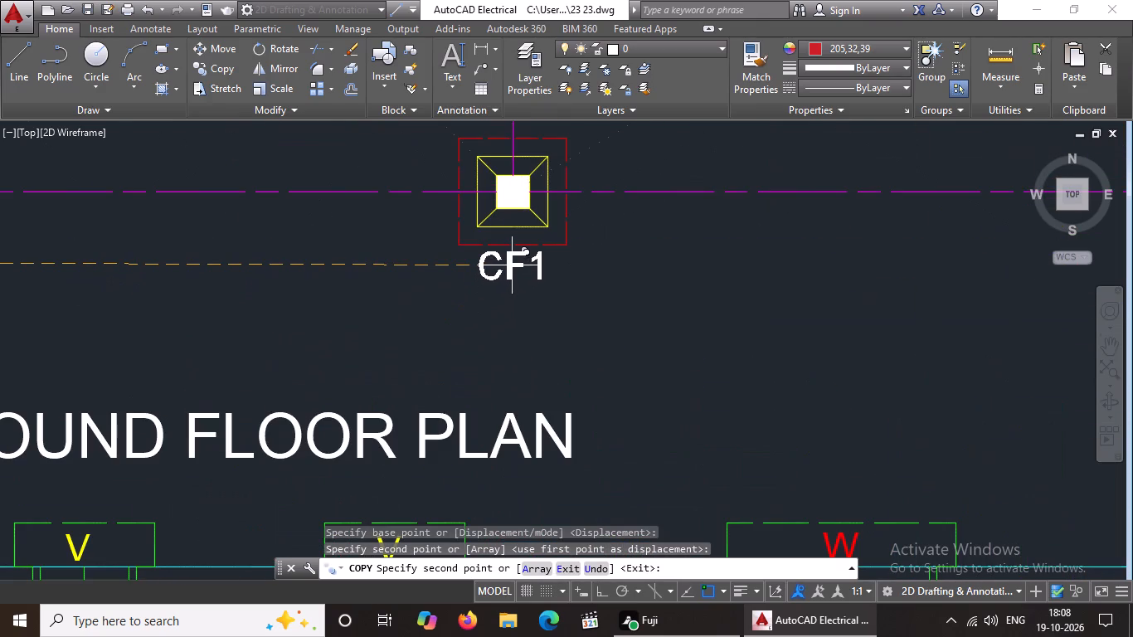
click(513, 265)
scroll(669, 284, down, 5)
scroll(802, 285, up, 5)
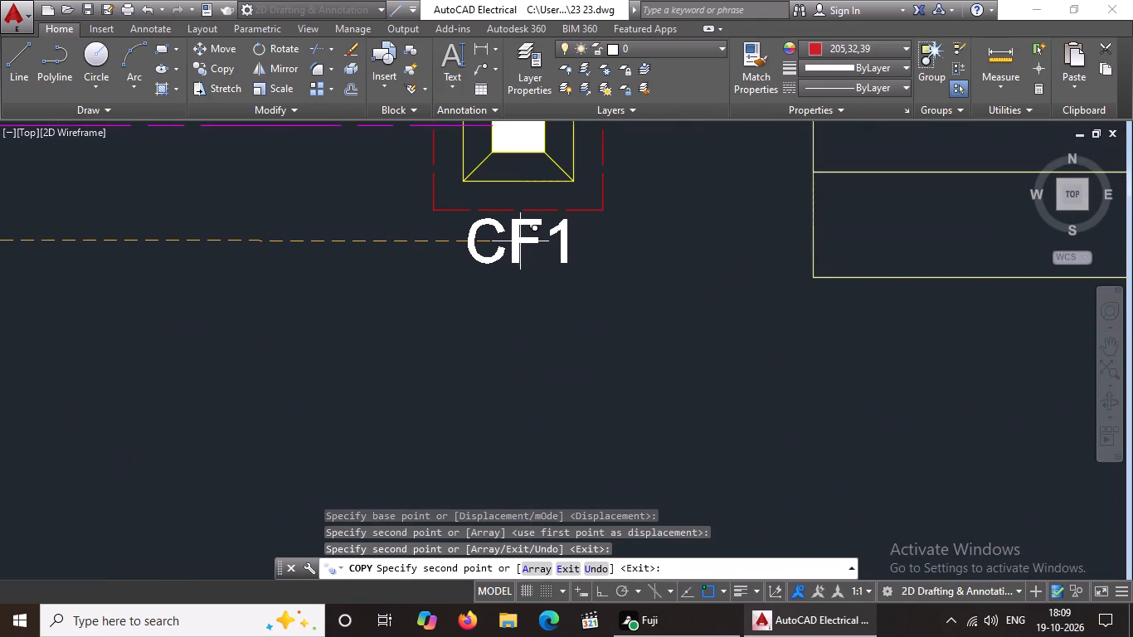
click(520, 241)
Copy the CF1 label below the three left-hand footings of the column footing plan's middle row.
scroll(541, 236, down, 5)
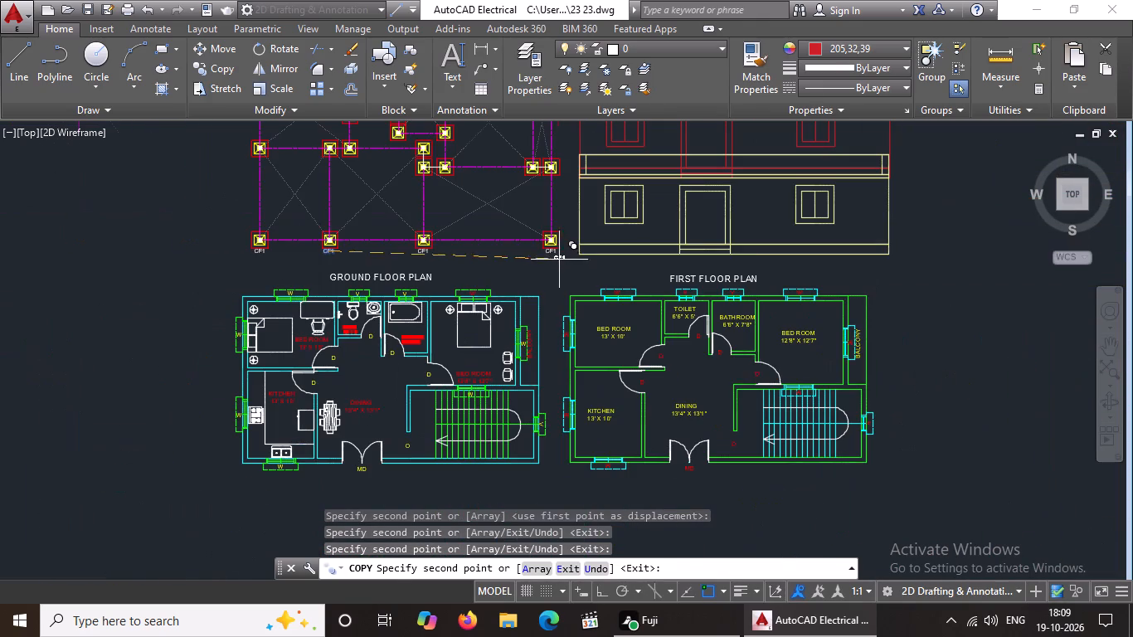
middle_drag(316, 212, 341, 343)
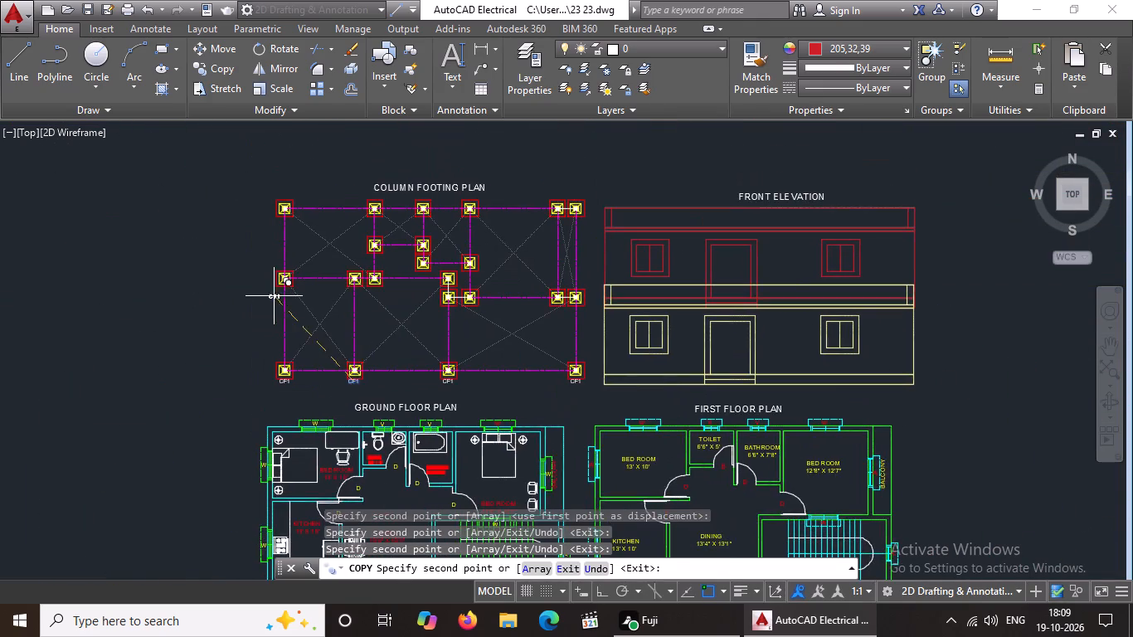
scroll(274, 296, up, 3)
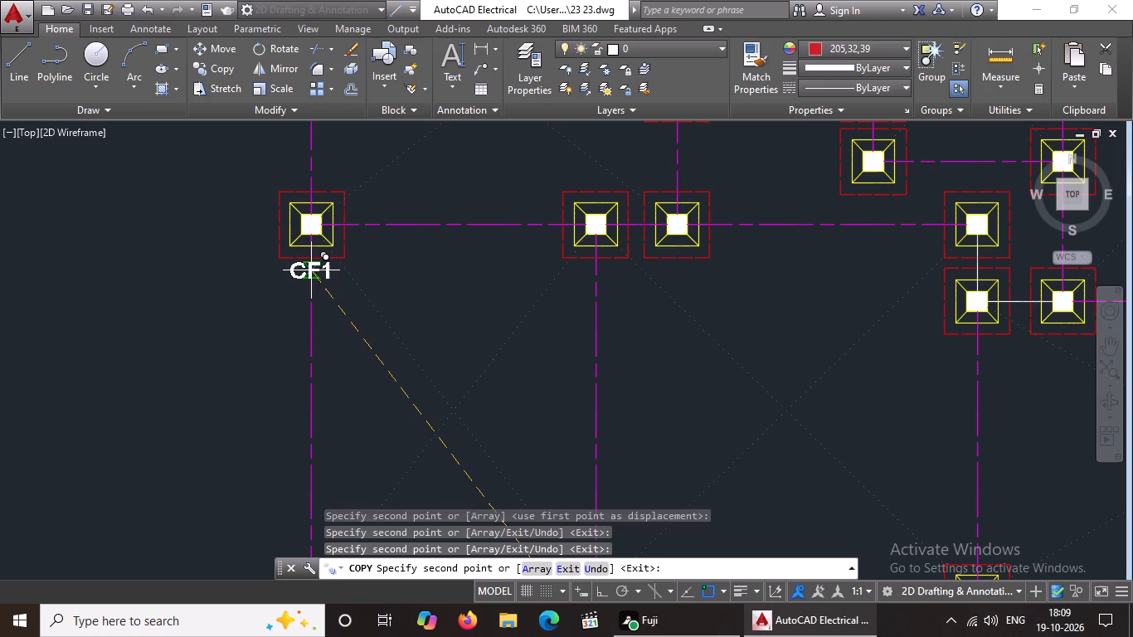
click(311, 270)
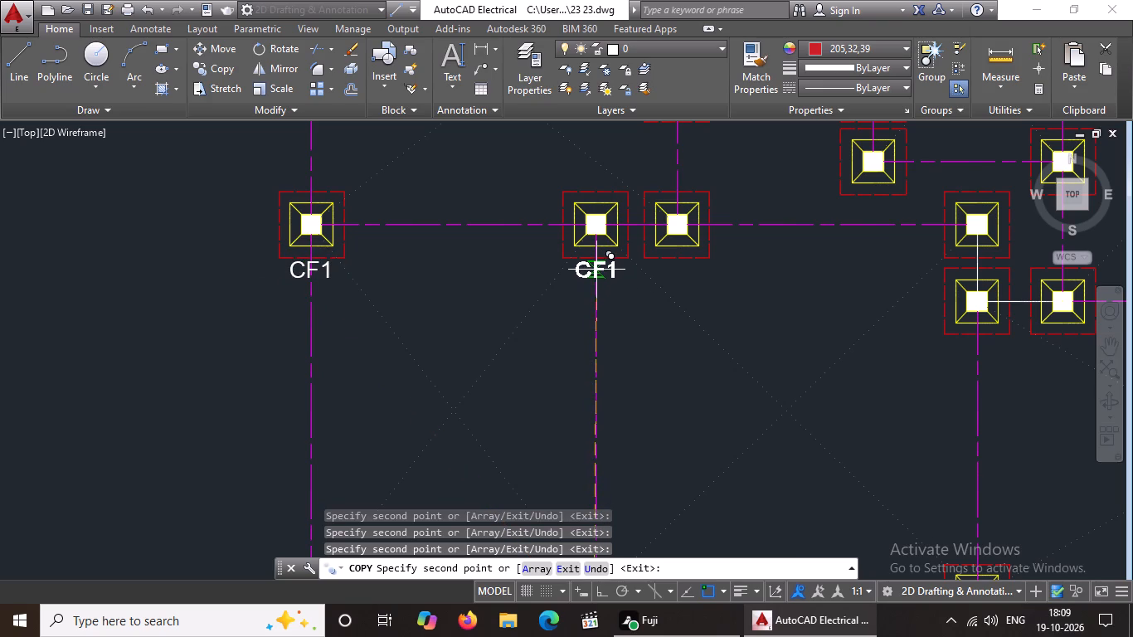
click(596, 270)
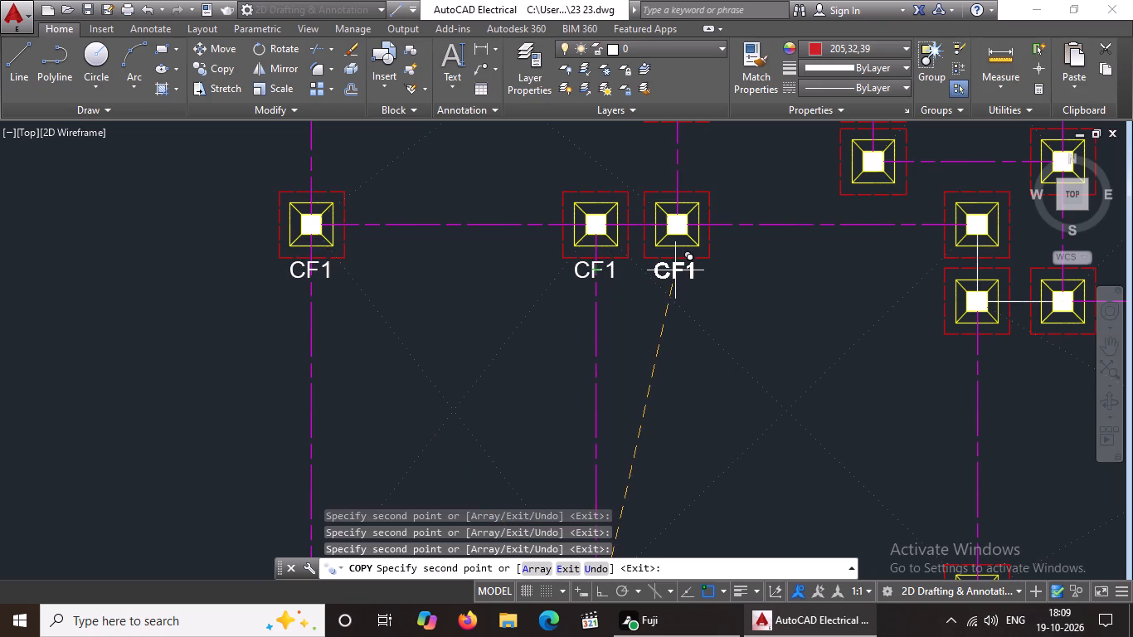
click(678, 270)
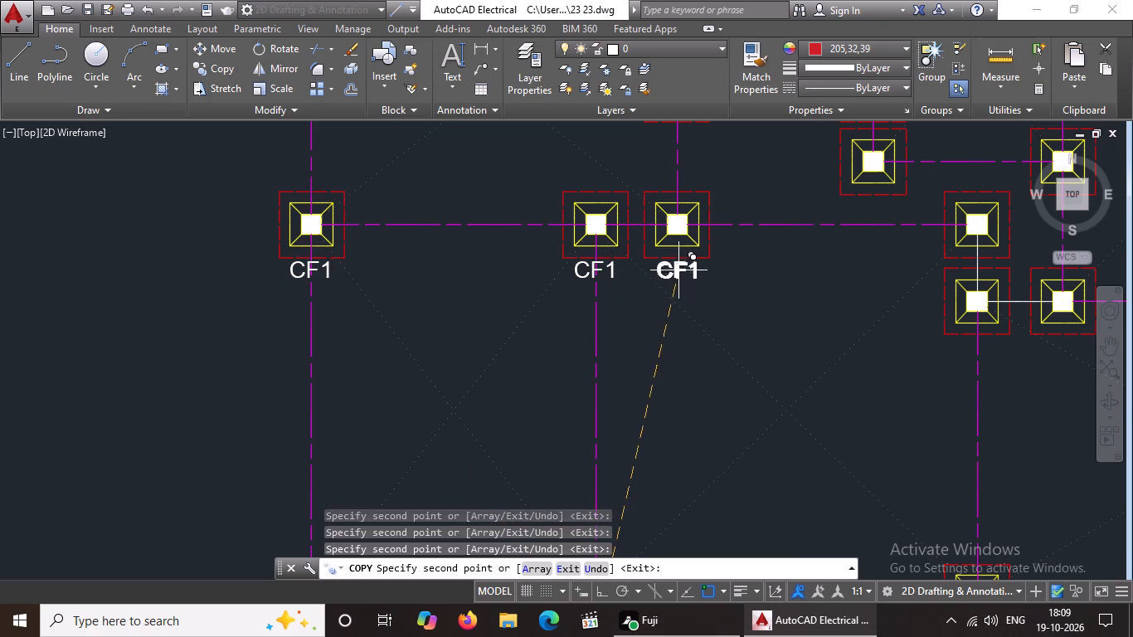
Copy the CF1 label below the right-end pair and the central pair of footings in the row above the bottom row.
scroll(682, 286, down, 4)
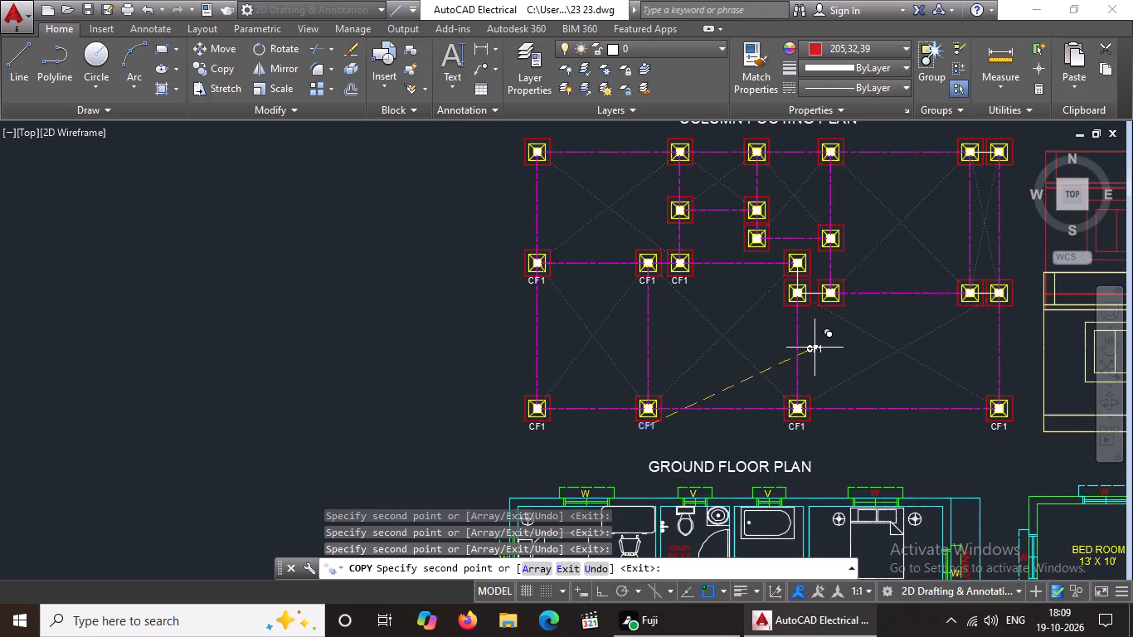
middle_drag(814, 348, 694, 365)
scroll(907, 340, up, 3)
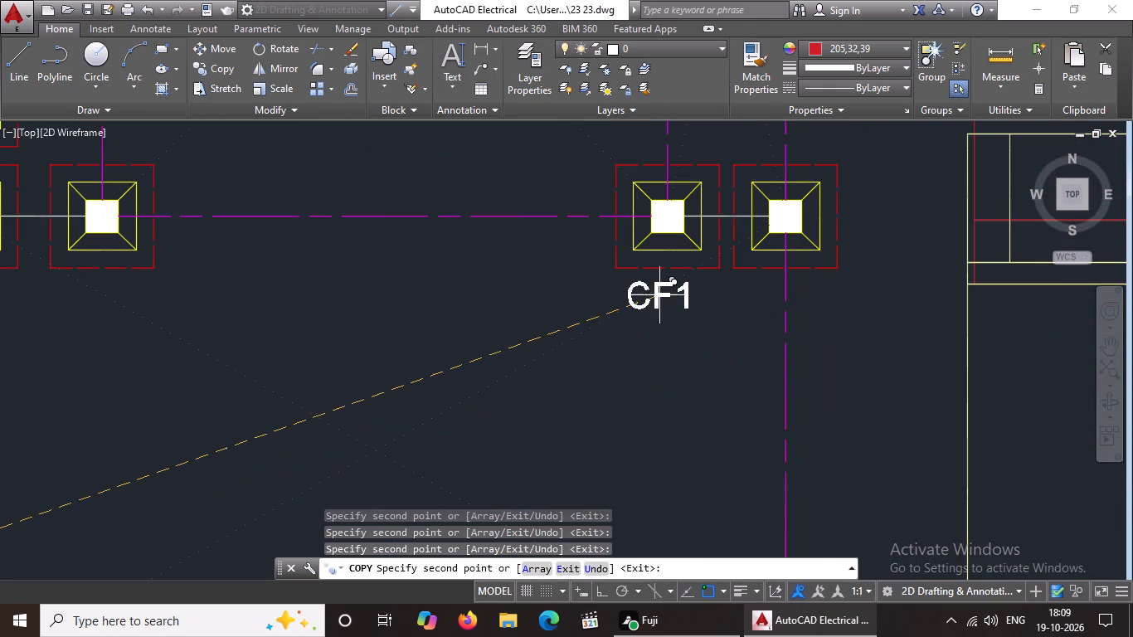
click(661, 291)
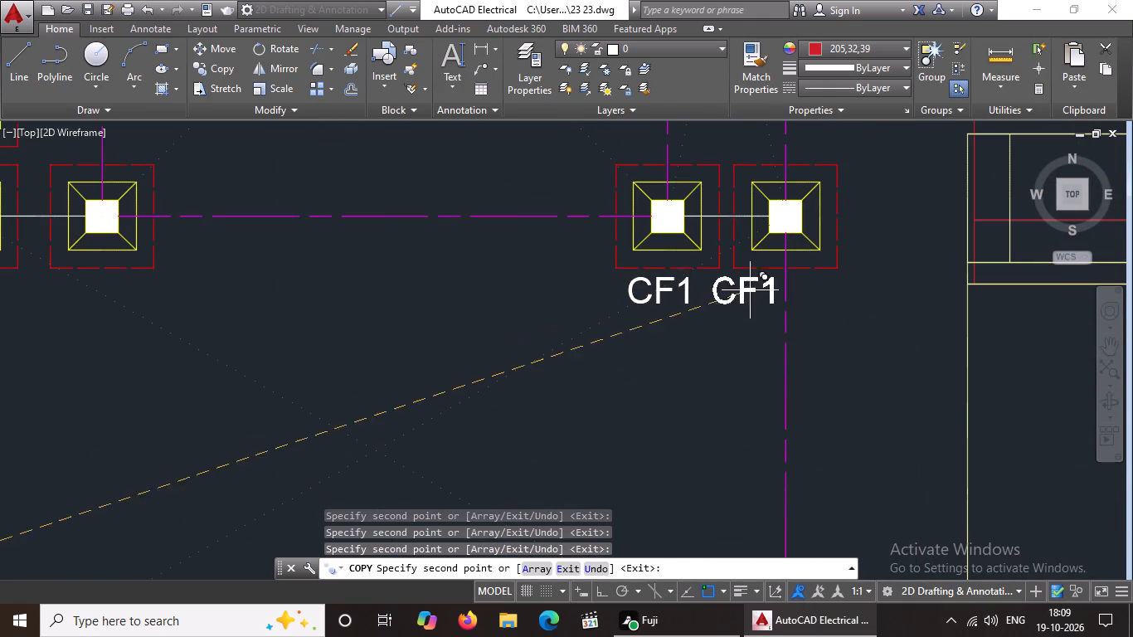
click(781, 289)
scroll(432, 326, down, 3)
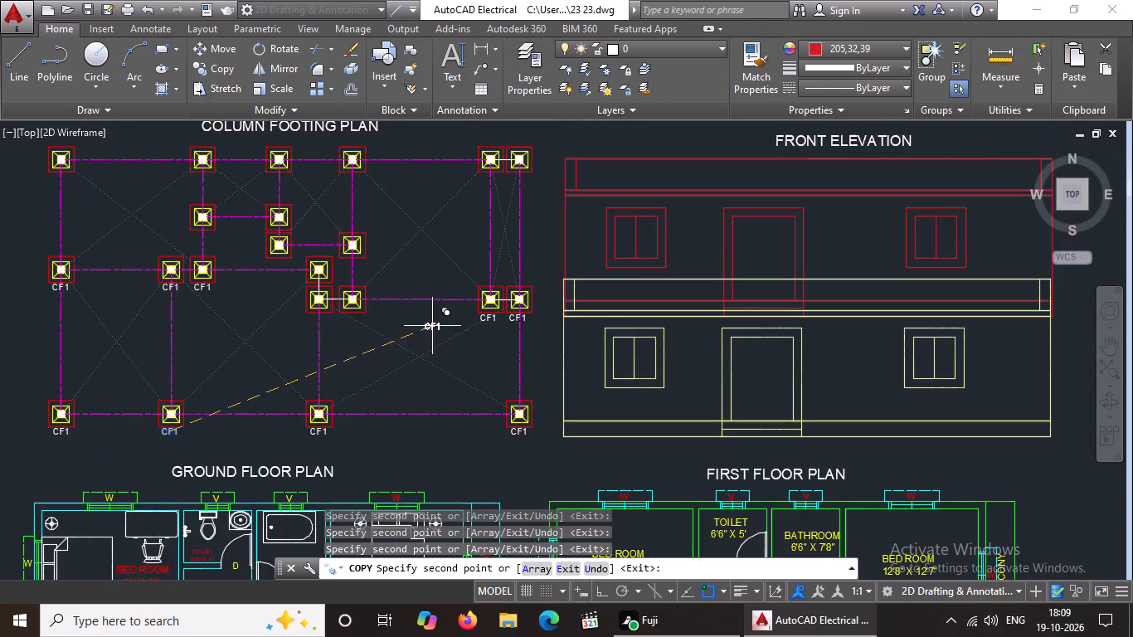
scroll(313, 316, up, 3)
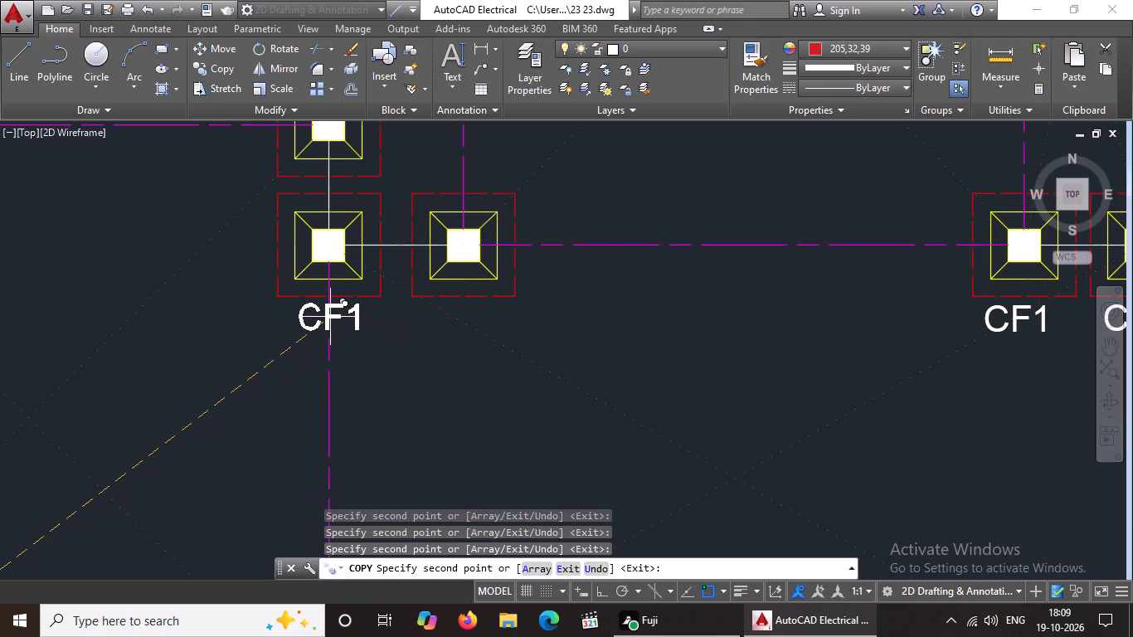
click(328, 313)
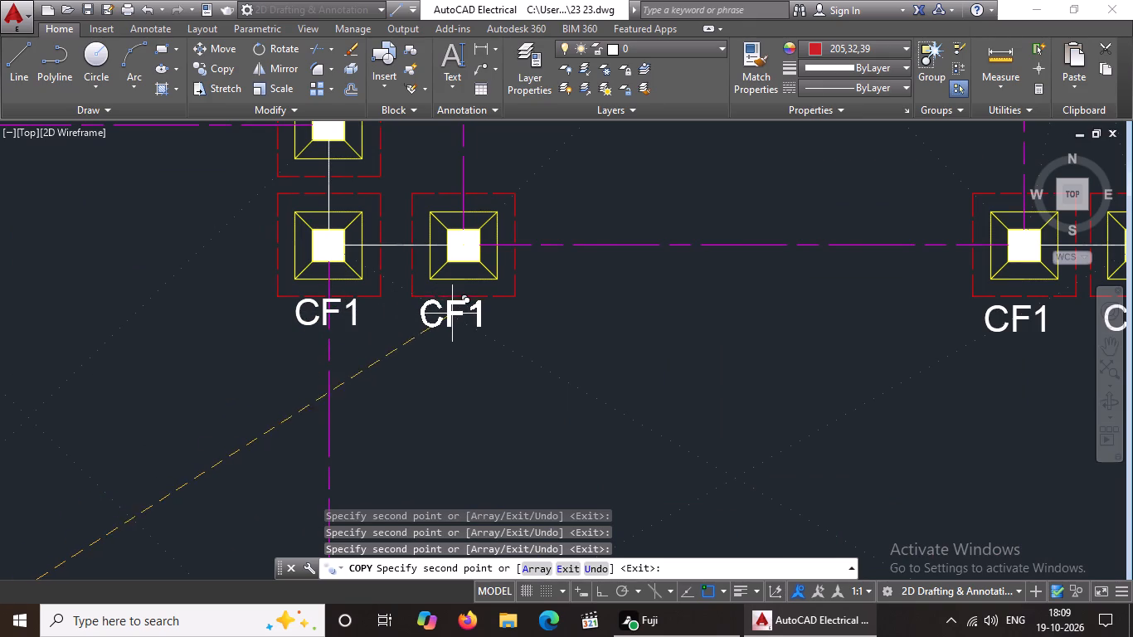
click(460, 315)
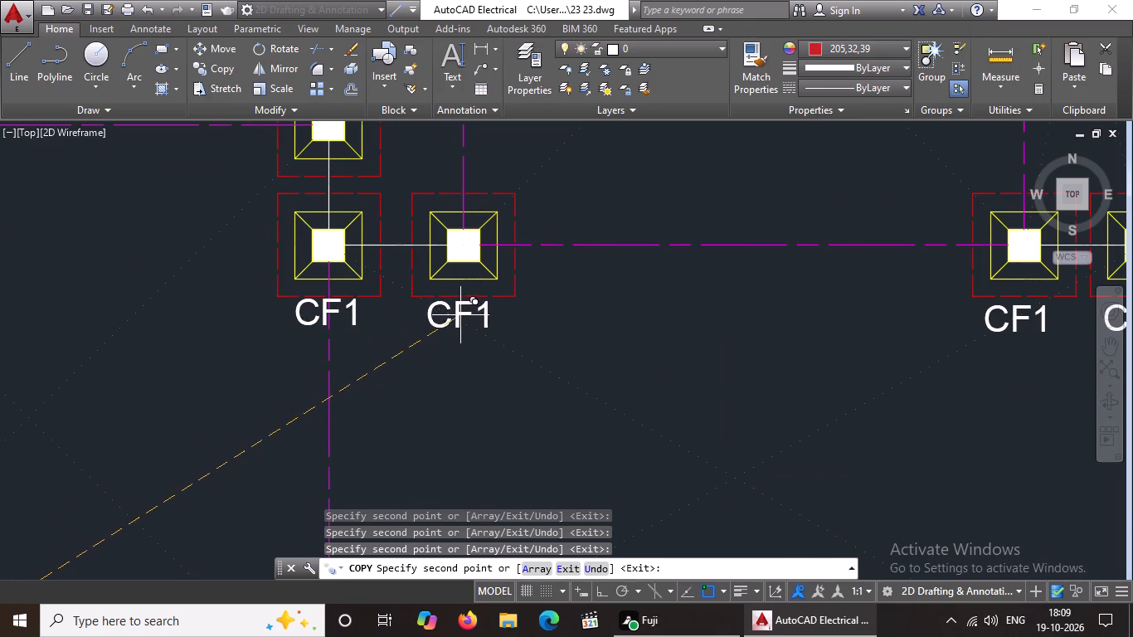
Copy the CF1 label above the single footing over the central pair, and below the two footings of the short row above it.
scroll(473, 314, down, 4)
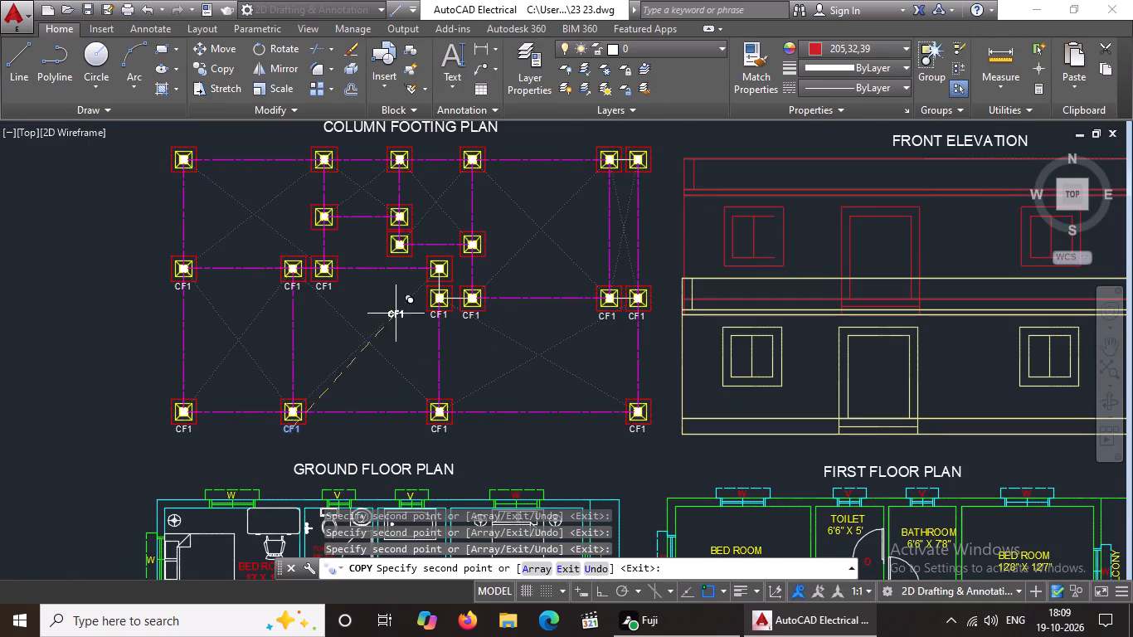
scroll(449, 285, up, 2)
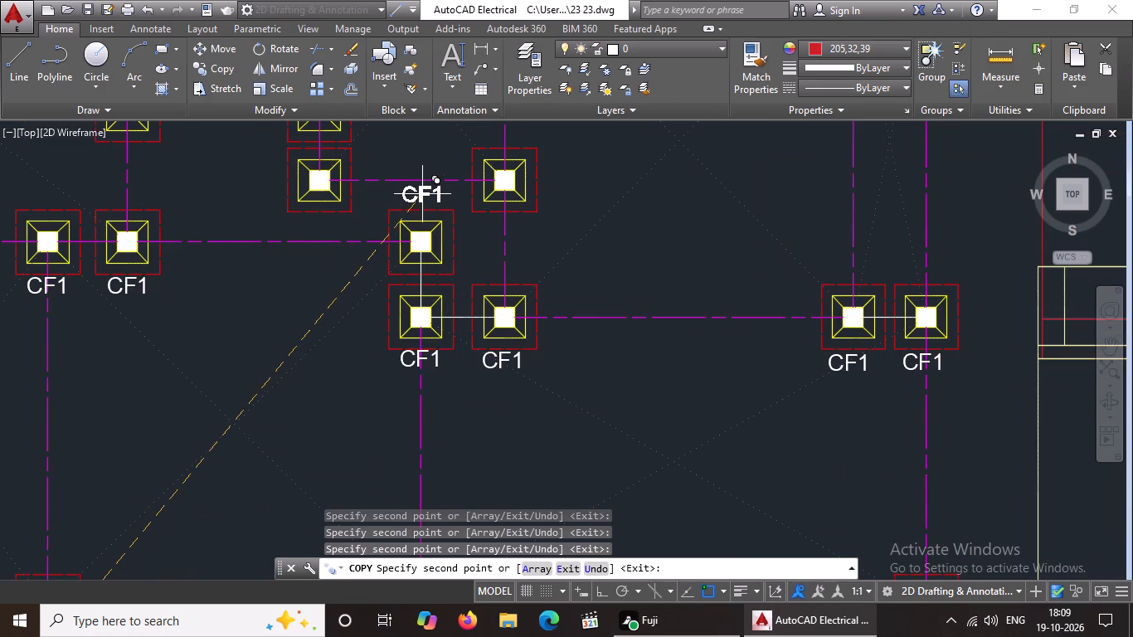
click(421, 196)
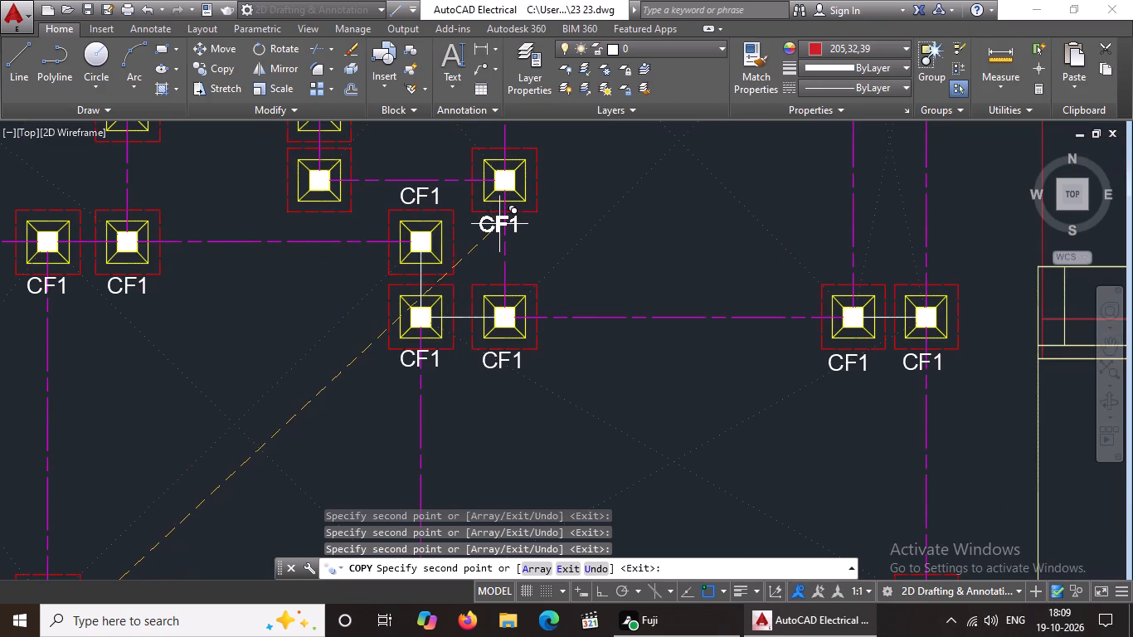
click(505, 224)
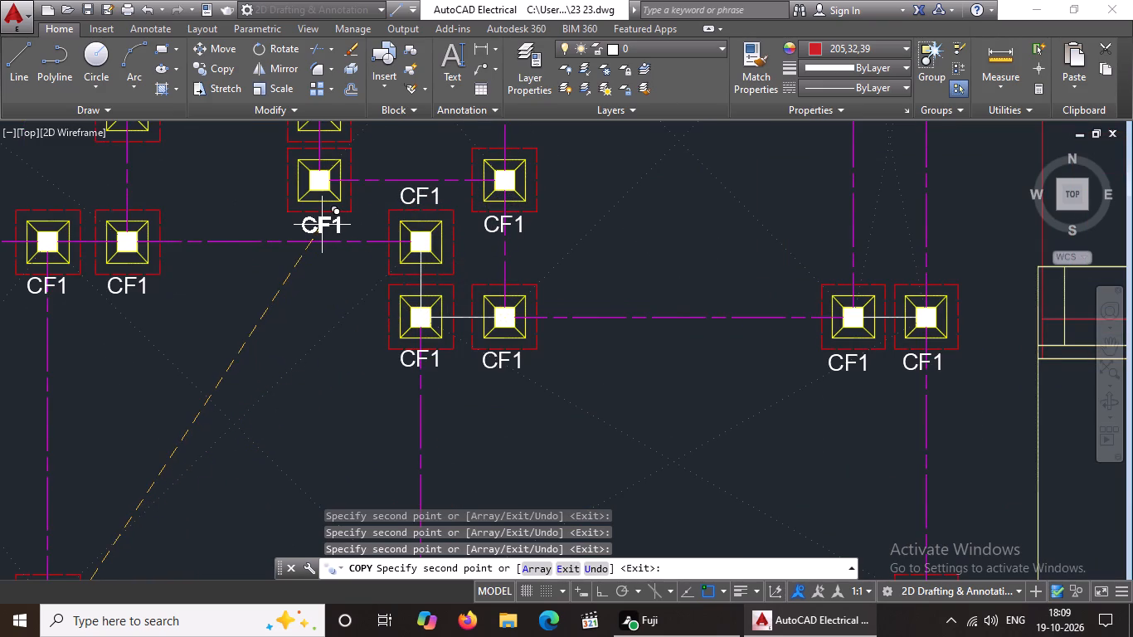
click(322, 225)
Copy the CF1 label above both footings of the column footing plan's second row and above the right-hand footing of the short row beneath.
scroll(357, 228, down, 1)
middle_drag(289, 206, 299, 377)
scroll(213, 379, down, 3)
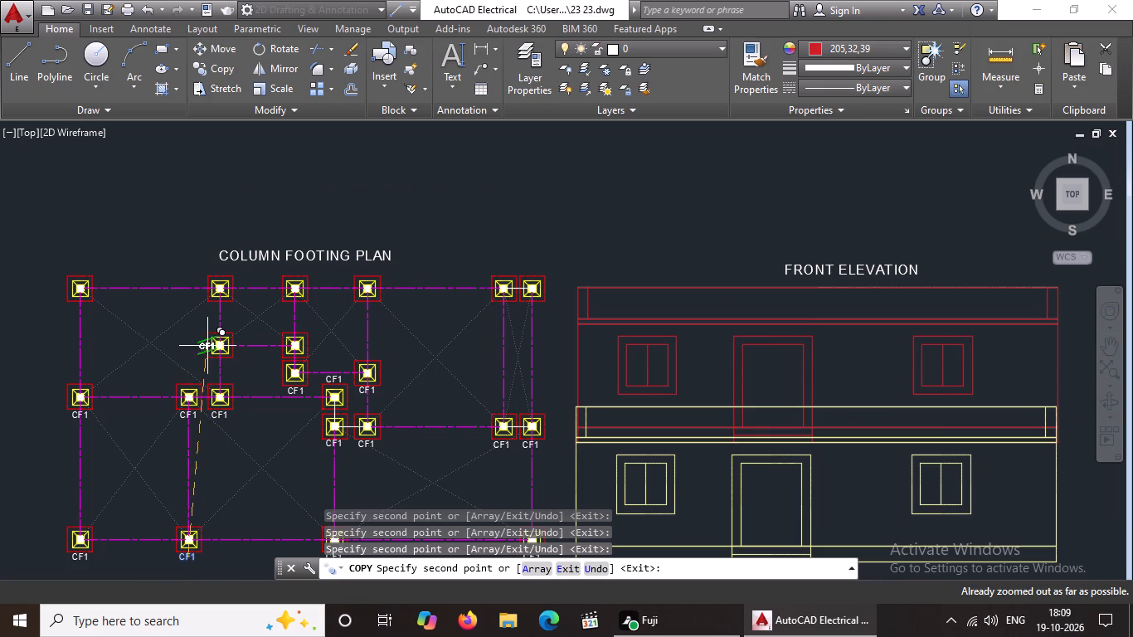
scroll(207, 344, up, 2)
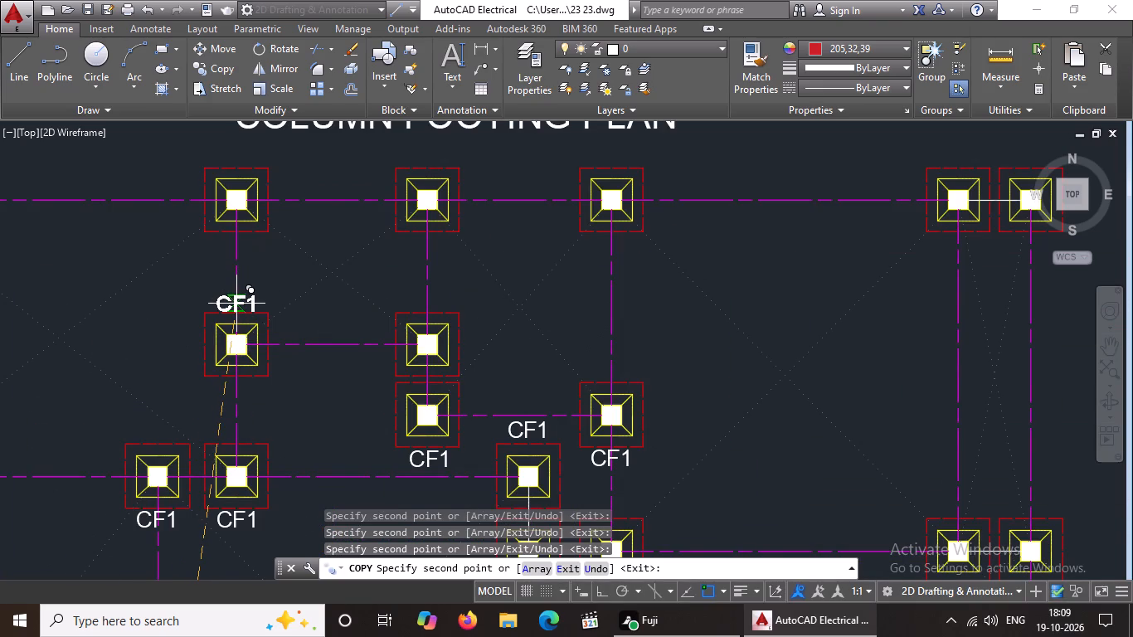
click(237, 299)
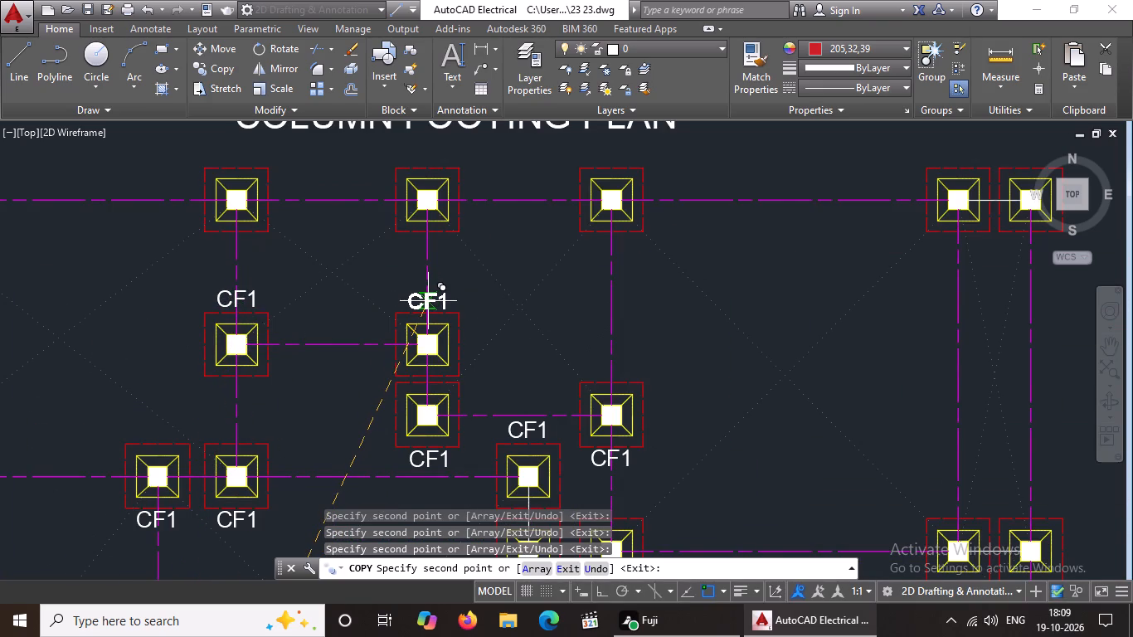
click(427, 300)
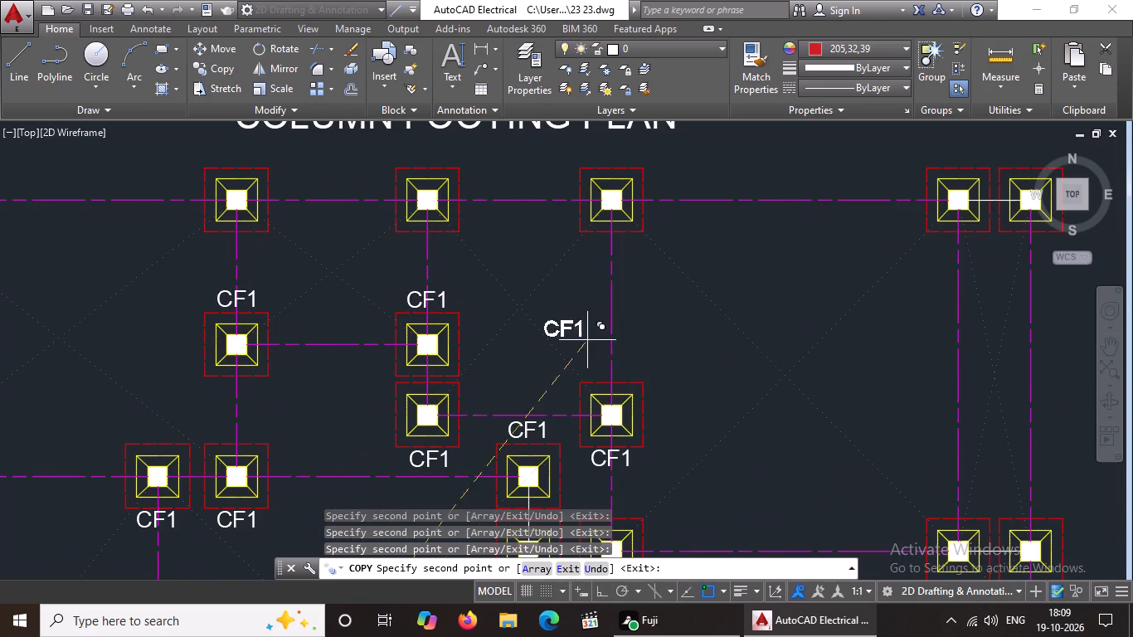
click(611, 372)
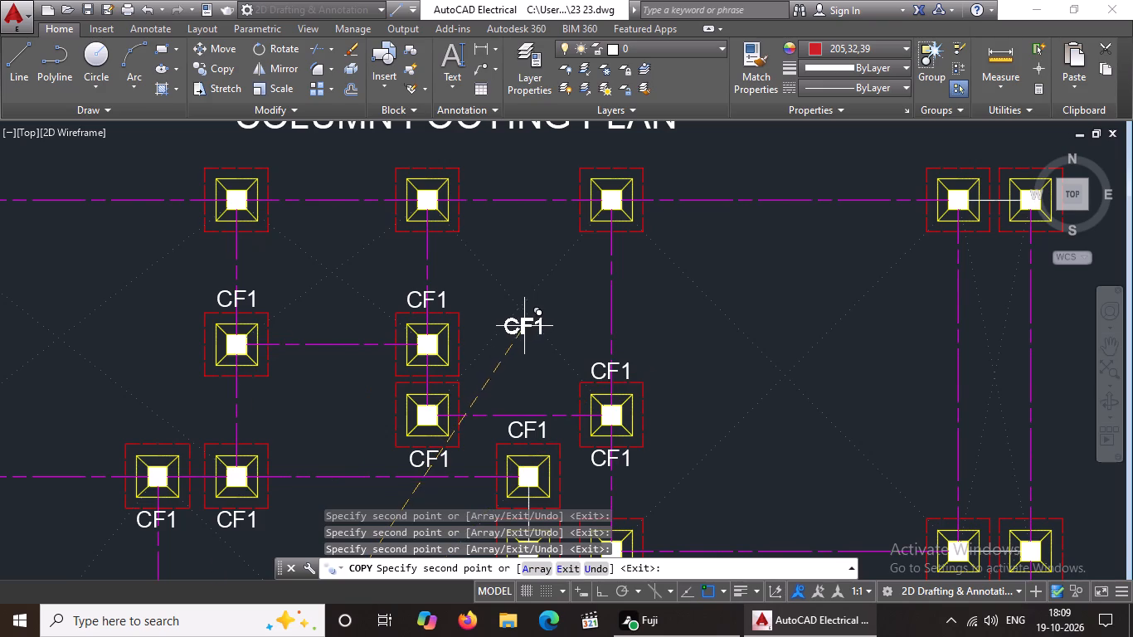
Copy the CF1 label below the first four footings of the column footing plan's top row, counting from the left end.
scroll(528, 317, down, 3)
scroll(270, 264, up, 3)
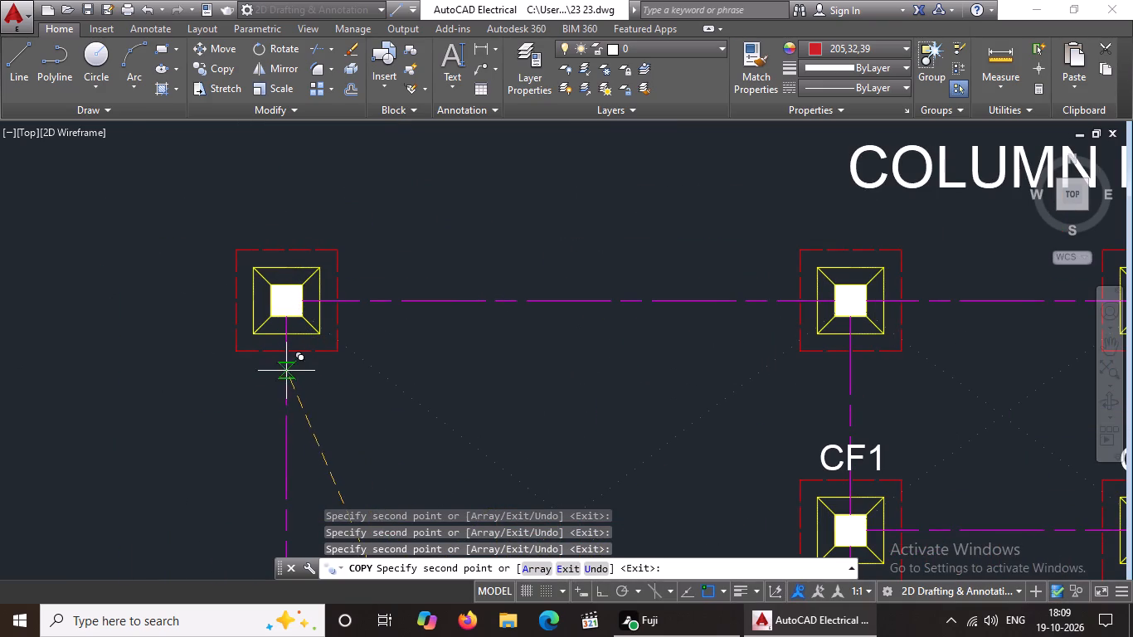
scroll(319, 353, down, 5)
middle_drag(462, 402, 668, 0)
scroll(756, 228, down, 1)
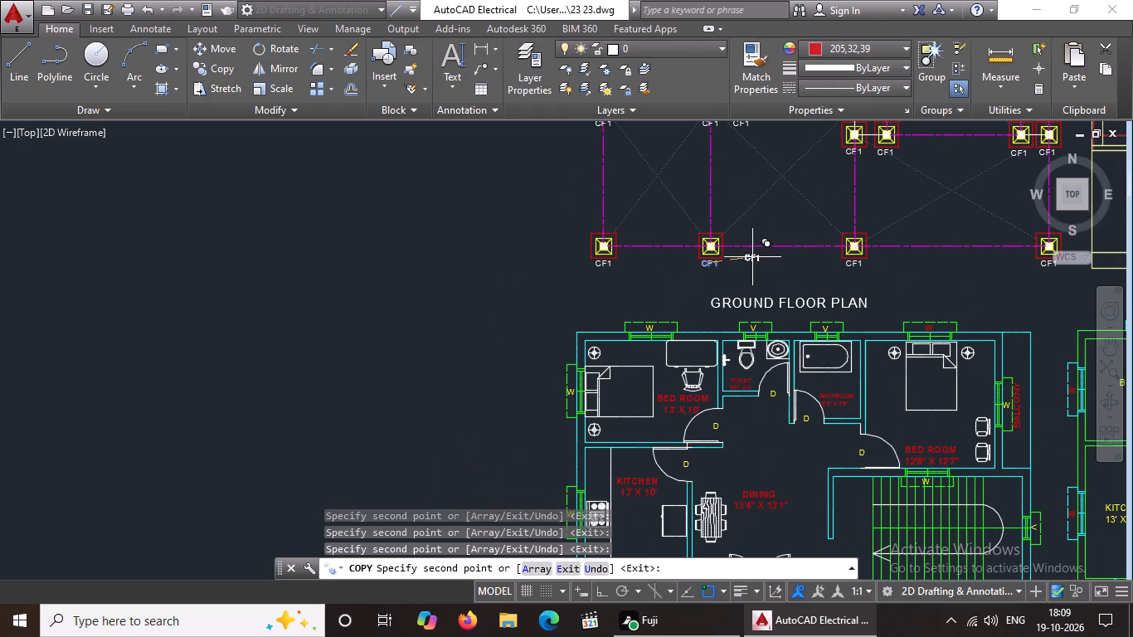
middle_drag(694, 299, 363, 477)
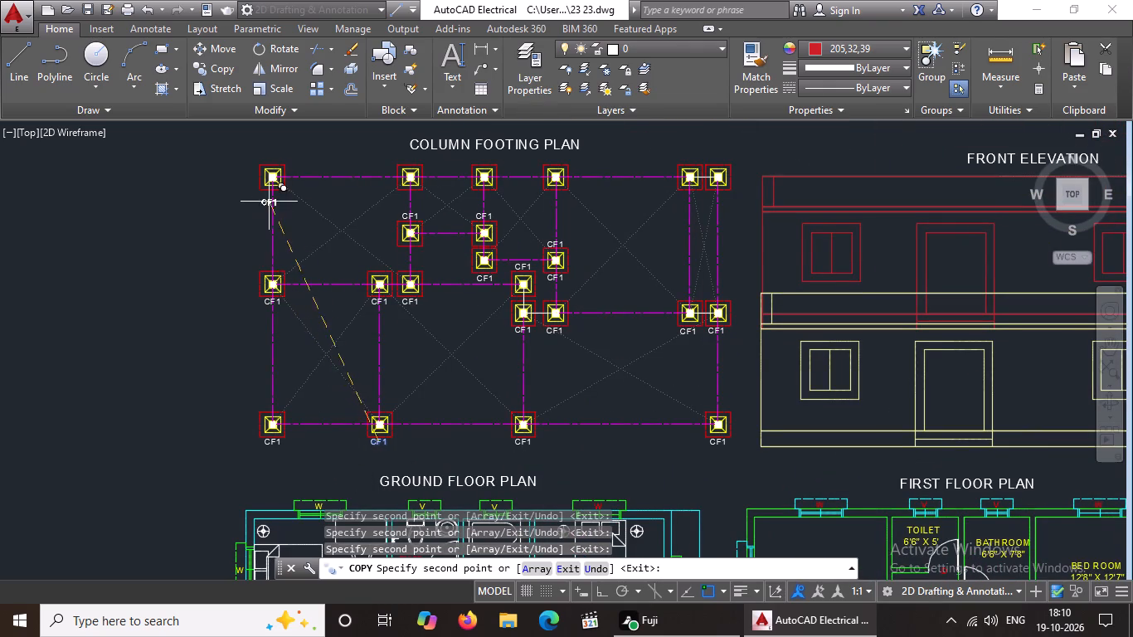
scroll(284, 197, up, 2)
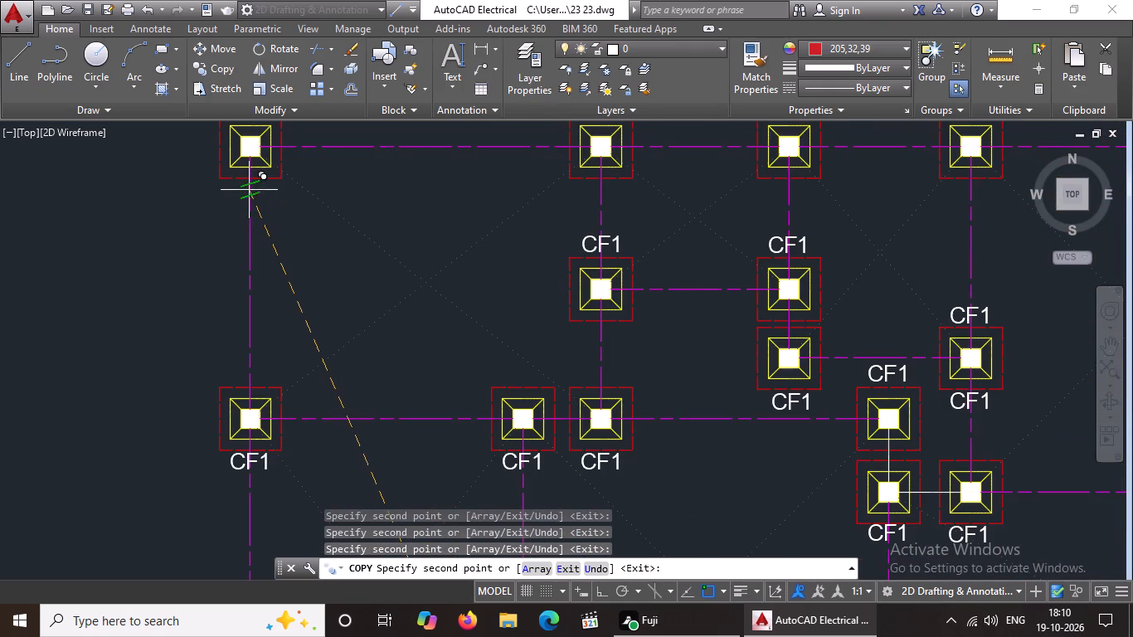
click(250, 190)
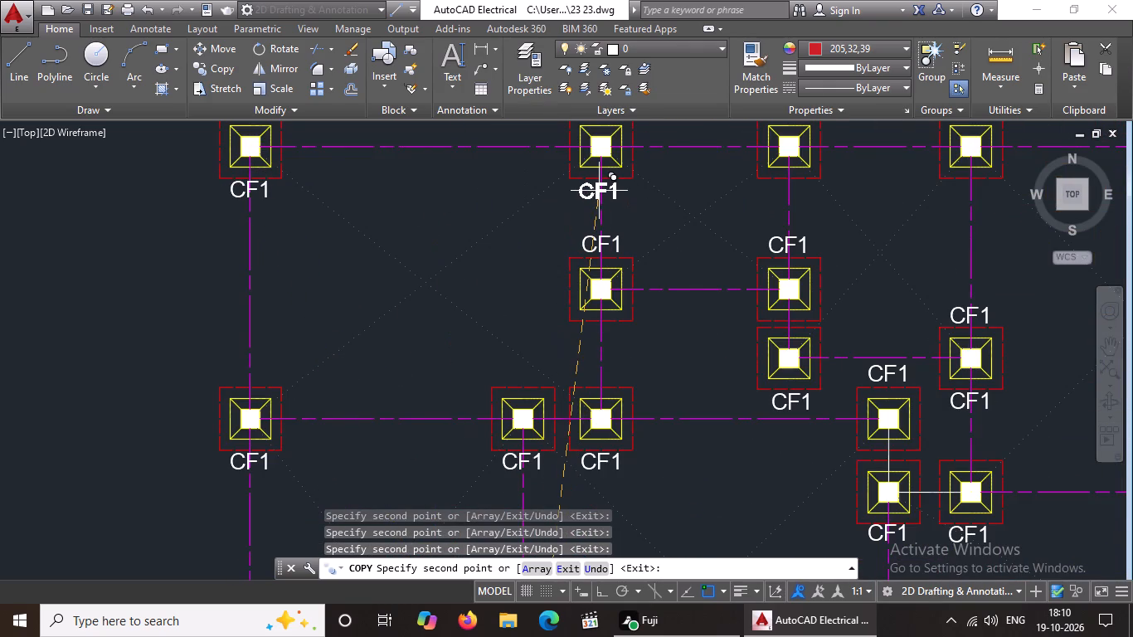
drag(599, 190, 607, 189)
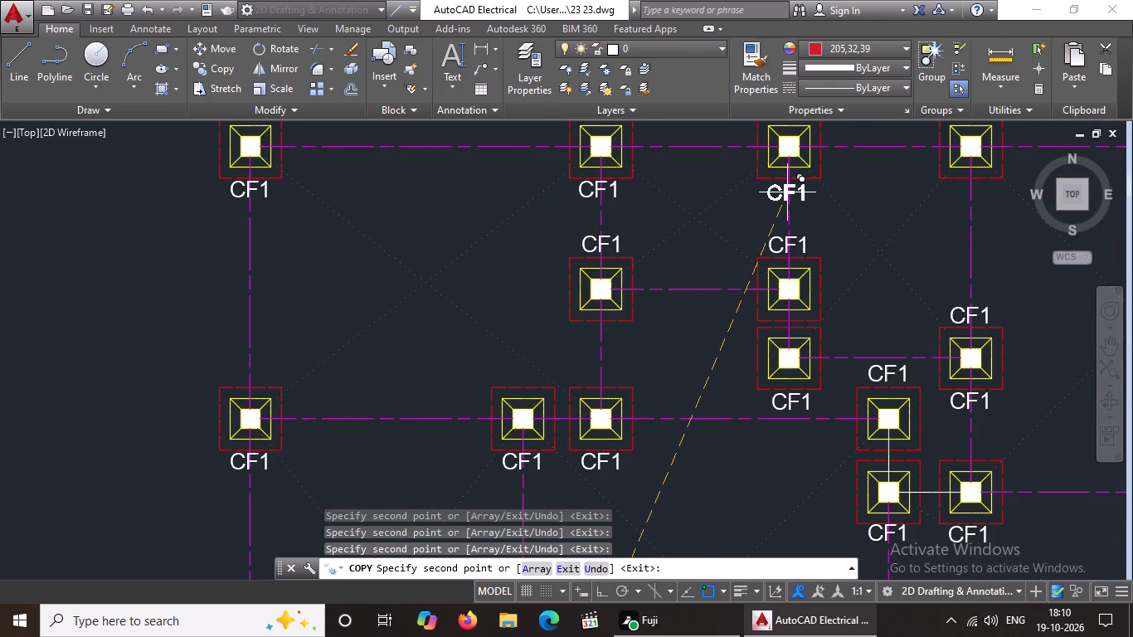
click(790, 190)
scroll(856, 197, down, 2)
scroll(883, 193, up, 3)
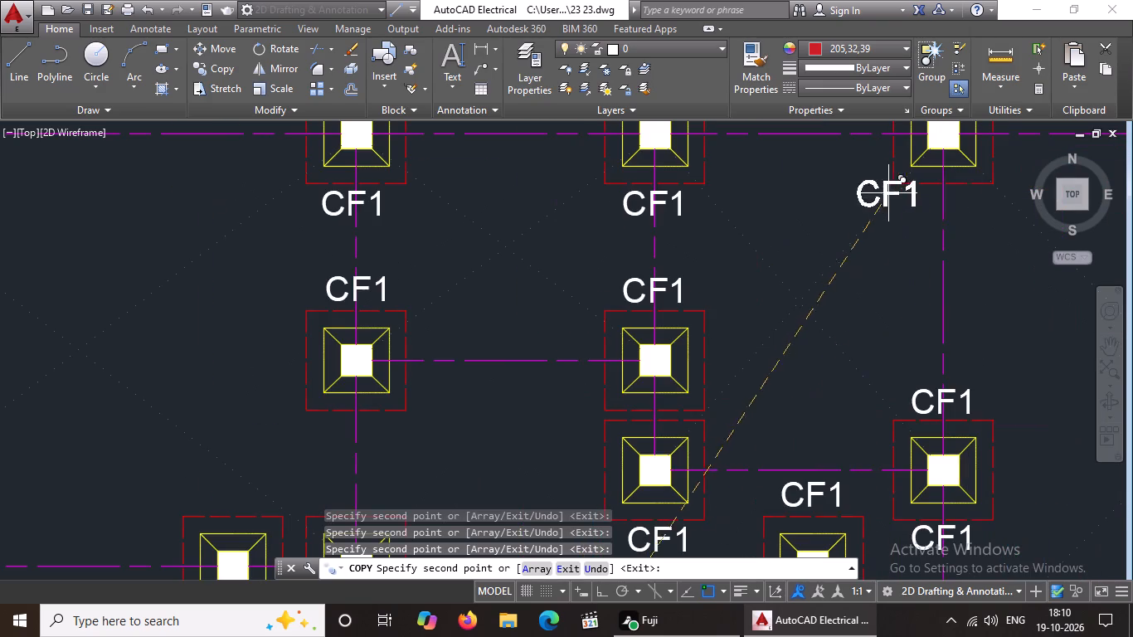
click(942, 201)
Copy the CF1 label below the right-end pair of footings in the top row and finish copying.
scroll(960, 223, down, 2)
middle_drag(951, 230, 501, 256)
scroll(747, 237, up, 2)
click(663, 252)
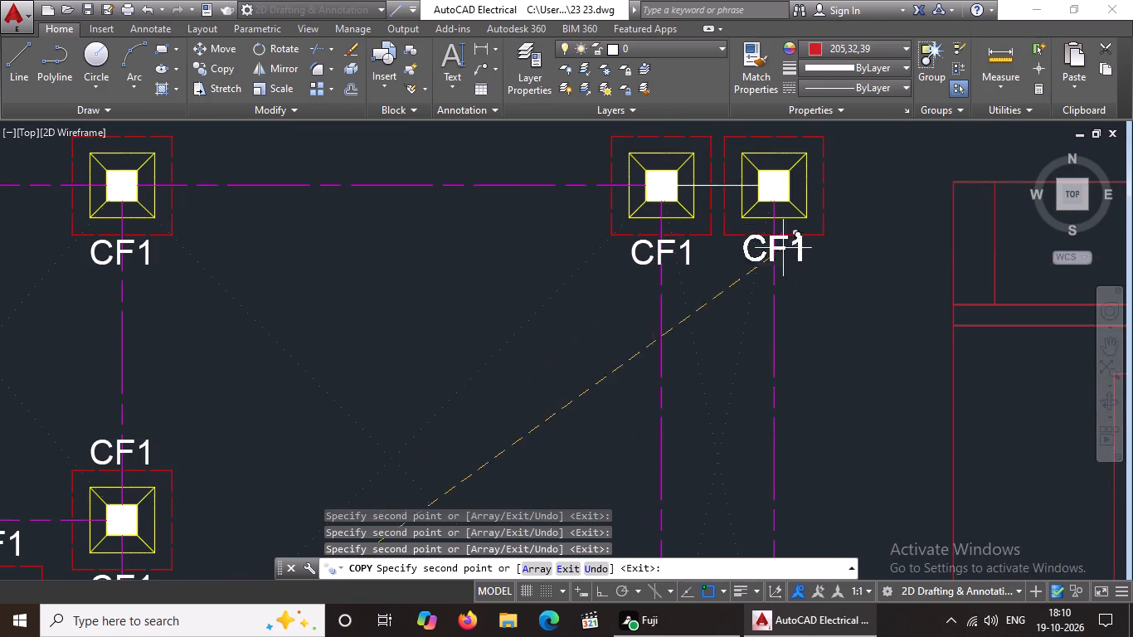
click(775, 252)
scroll(803, 251, down, 4)
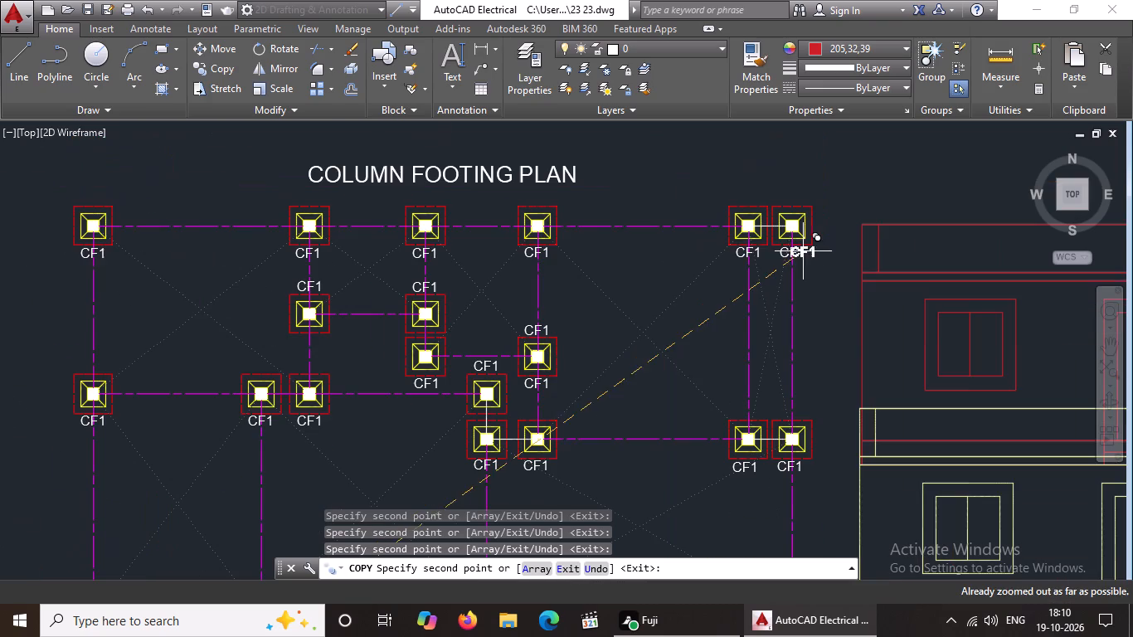
middle_drag(626, 367, 661, 285)
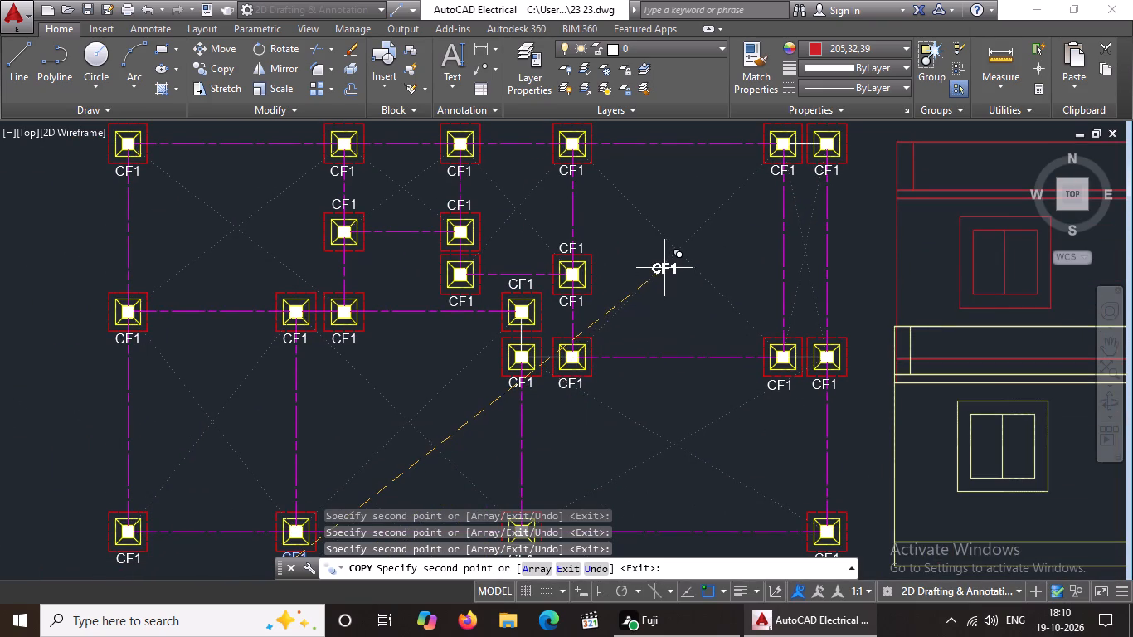
scroll(630, 280, down, 2)
middle_drag(615, 398, 613, 396)
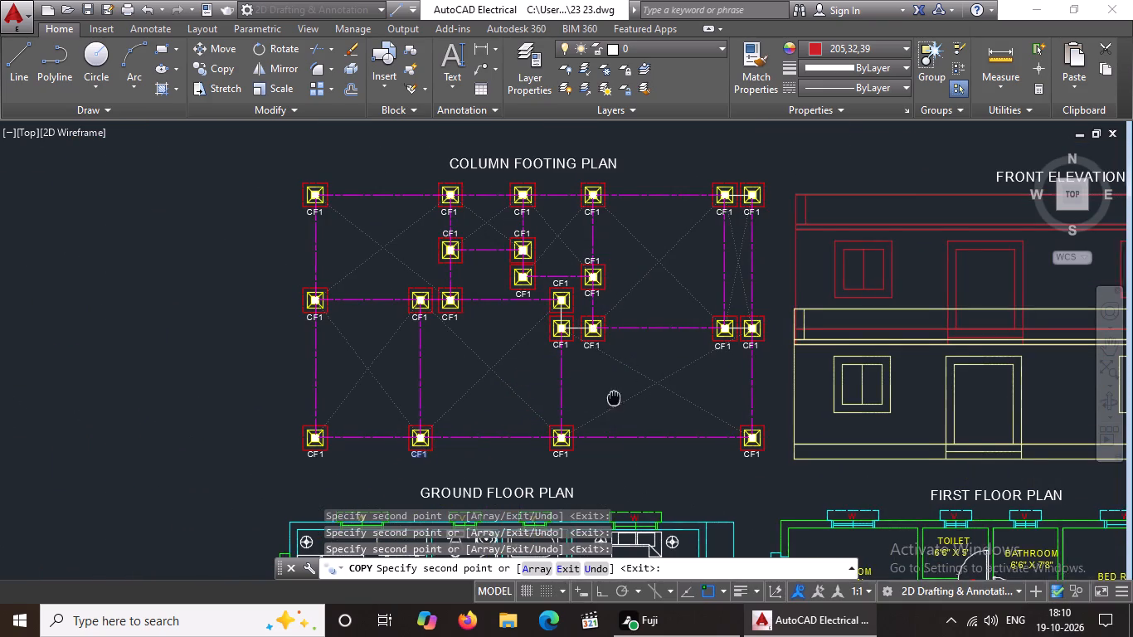
middle_drag(613, 396, 555, 357)
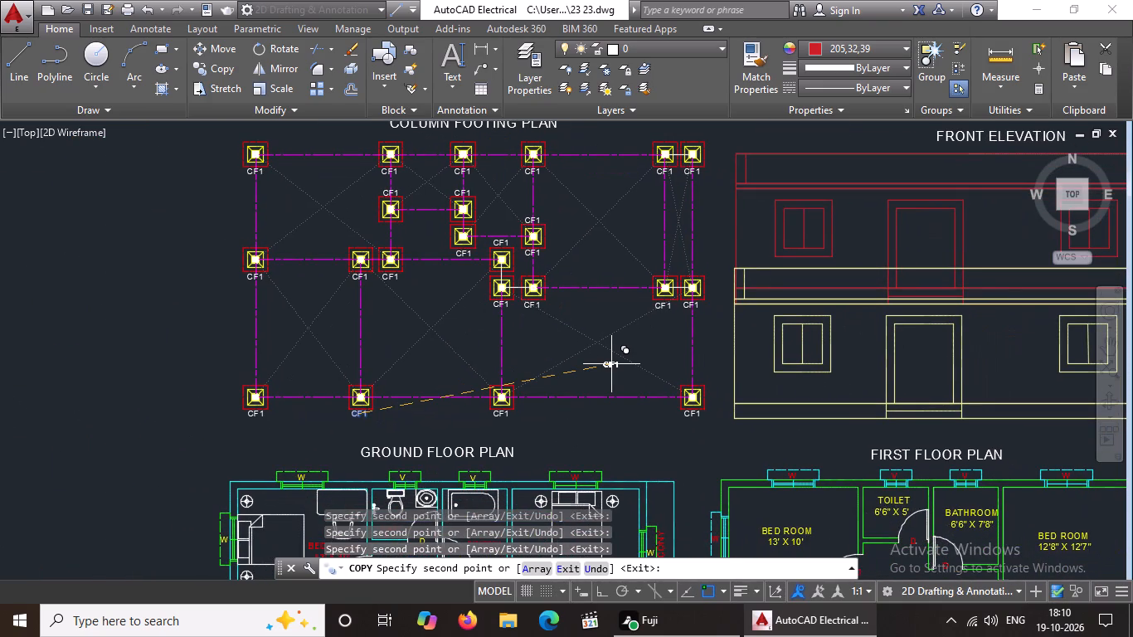
key(Escape)
key(Escape)
key(Escape)
key(Escape)
key(Escape)
key(Escape)
key(Escape)
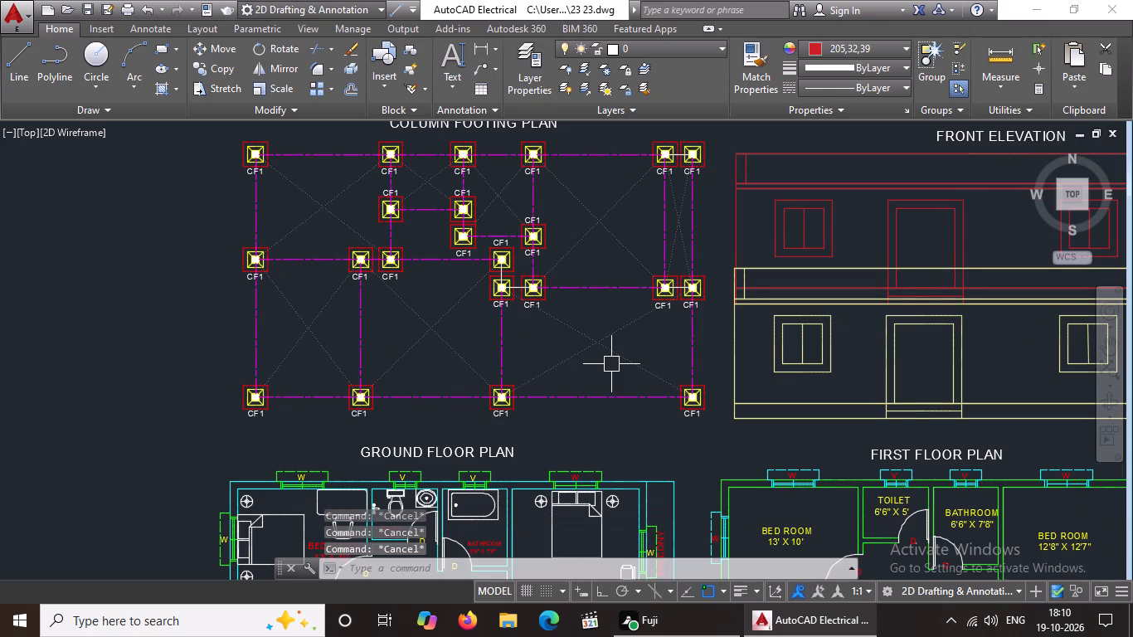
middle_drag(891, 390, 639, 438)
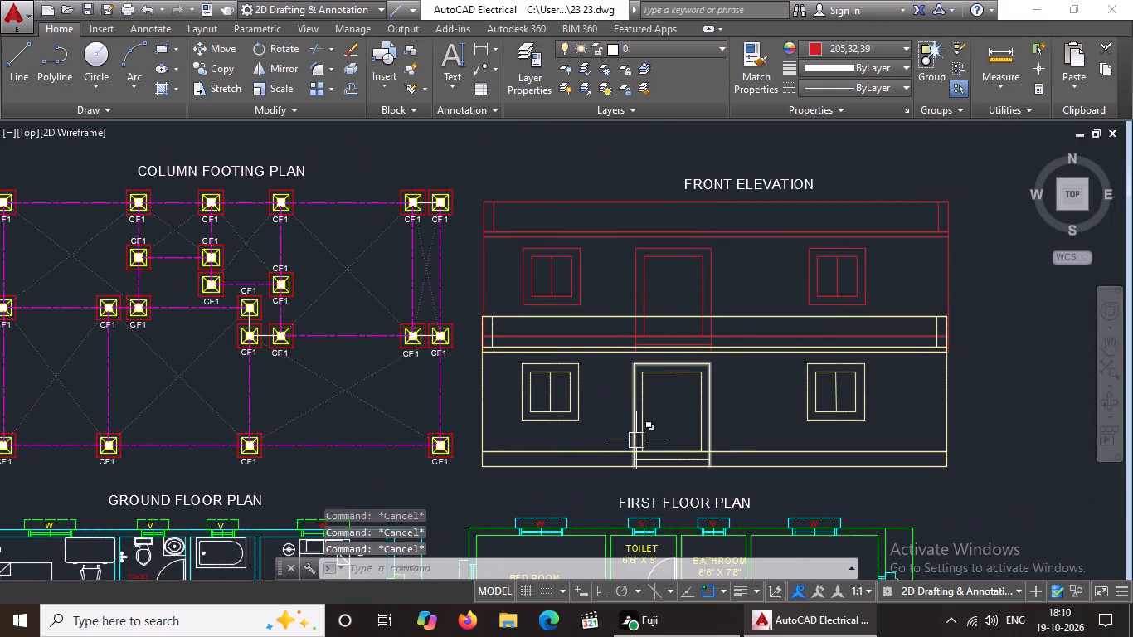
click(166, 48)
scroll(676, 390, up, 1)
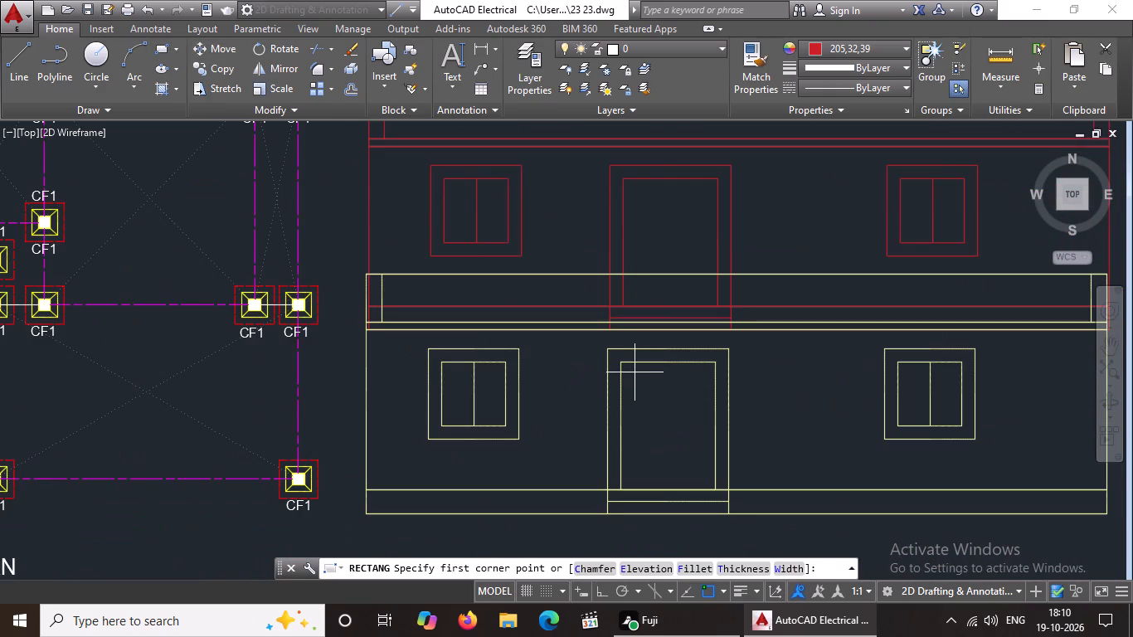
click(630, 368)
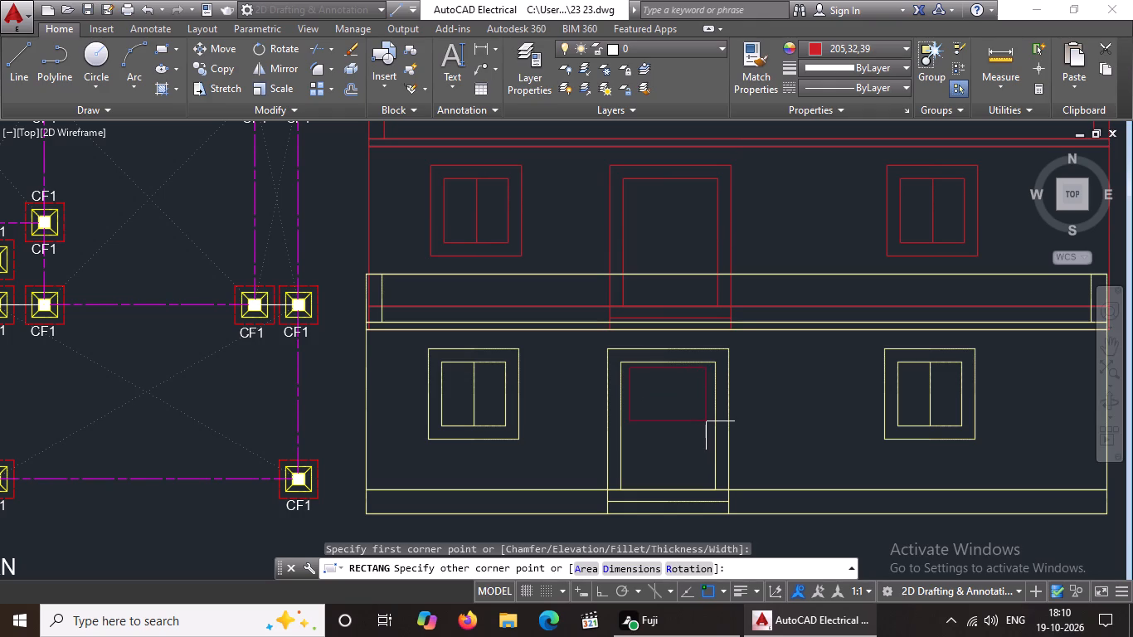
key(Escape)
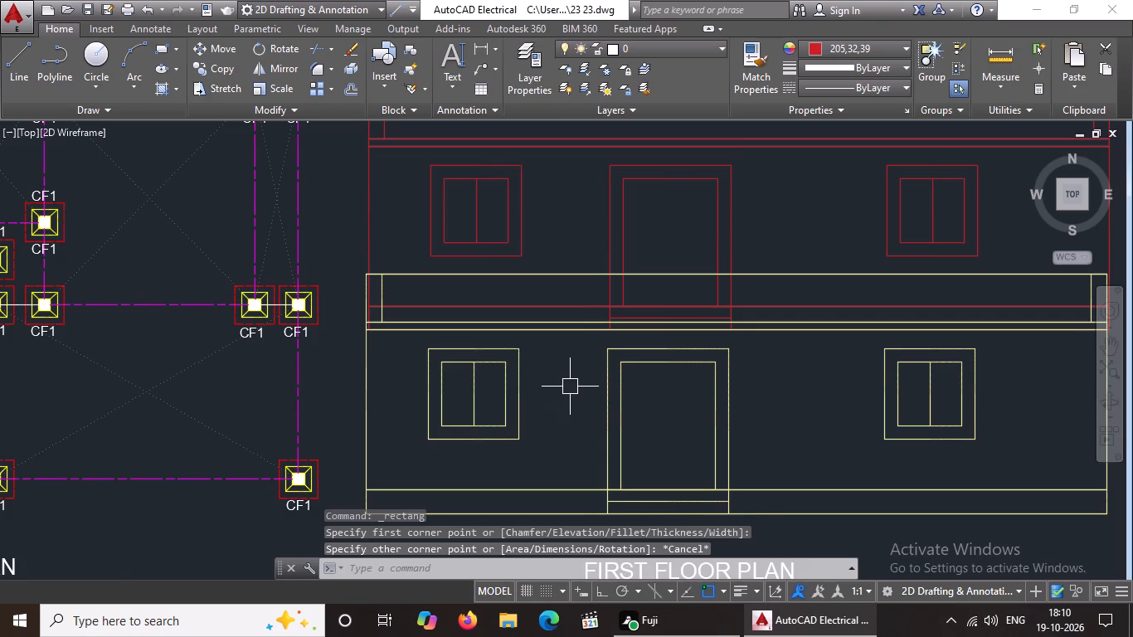
Examine the front elevation against the rest of the sheet, especially where the red upper storey overlaps the ground-floor parapet.
scroll(571, 386, down, 1)
middle_drag(590, 390, 590, 359)
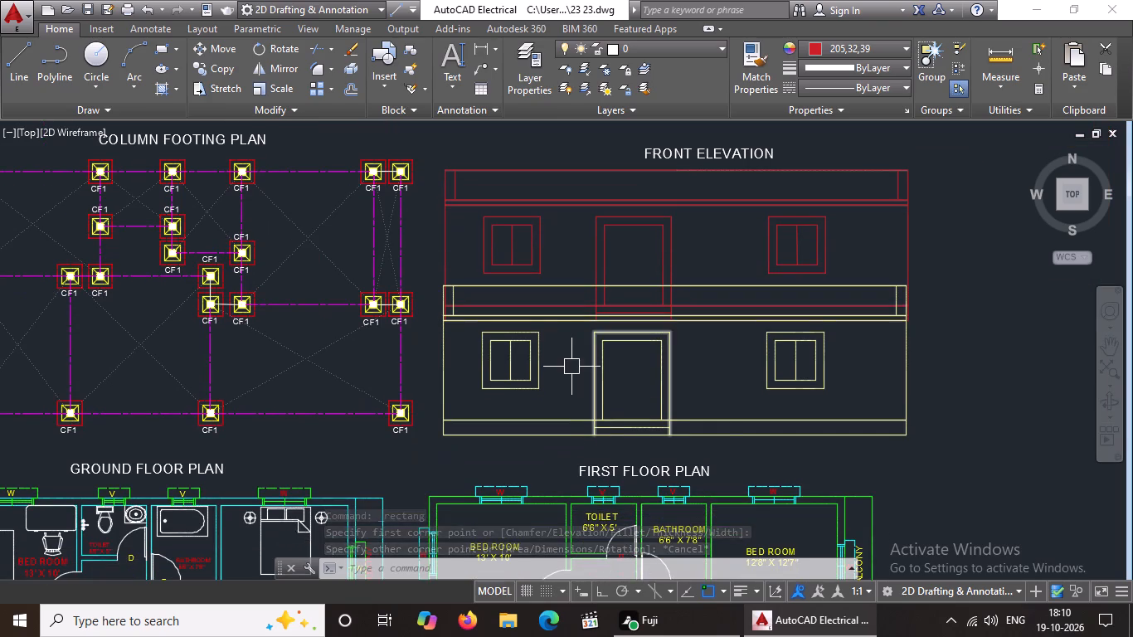
scroll(566, 369, down, 2)
middle_drag(555, 421, 591, 291)
scroll(602, 307, down, 3)
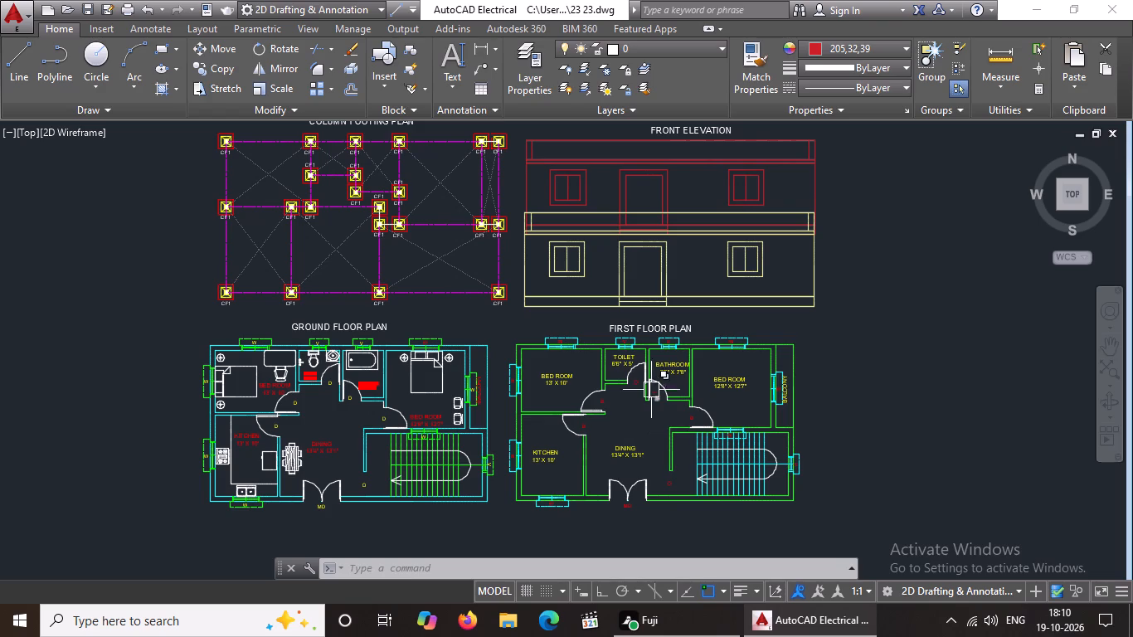
middle_drag(615, 288, 611, 357)
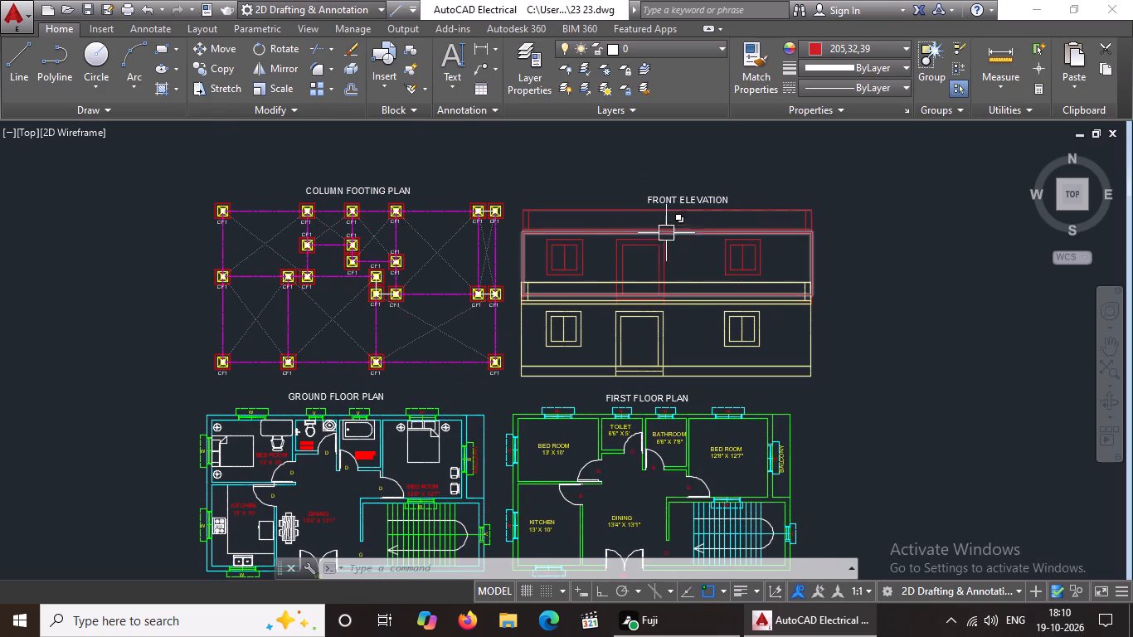
scroll(649, 246, up, 2)
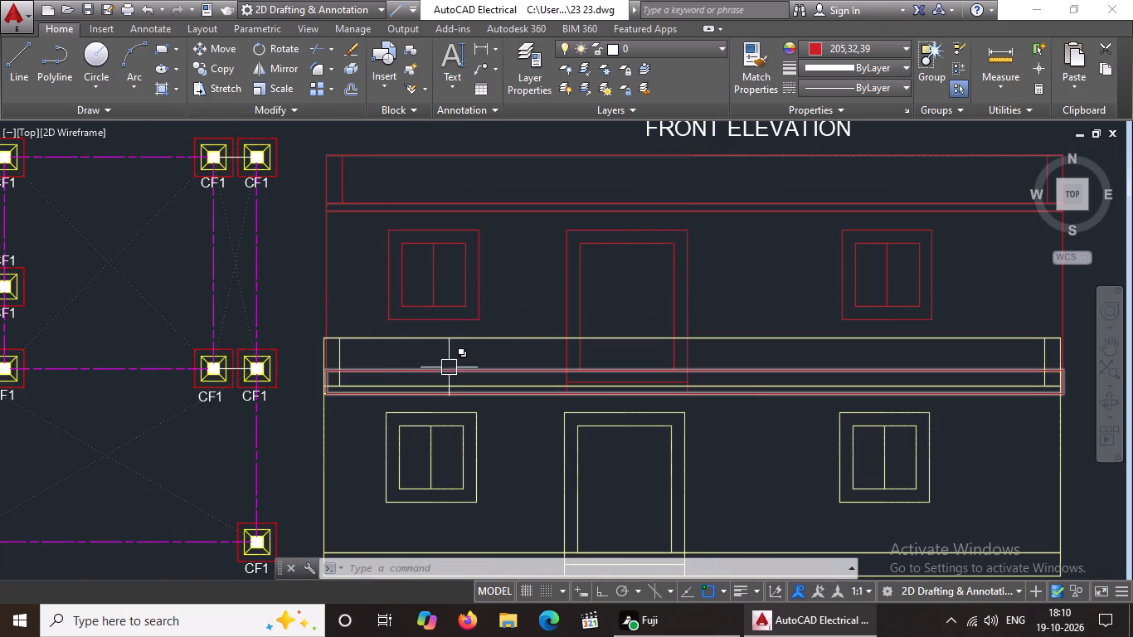
scroll(464, 366, down, 1)
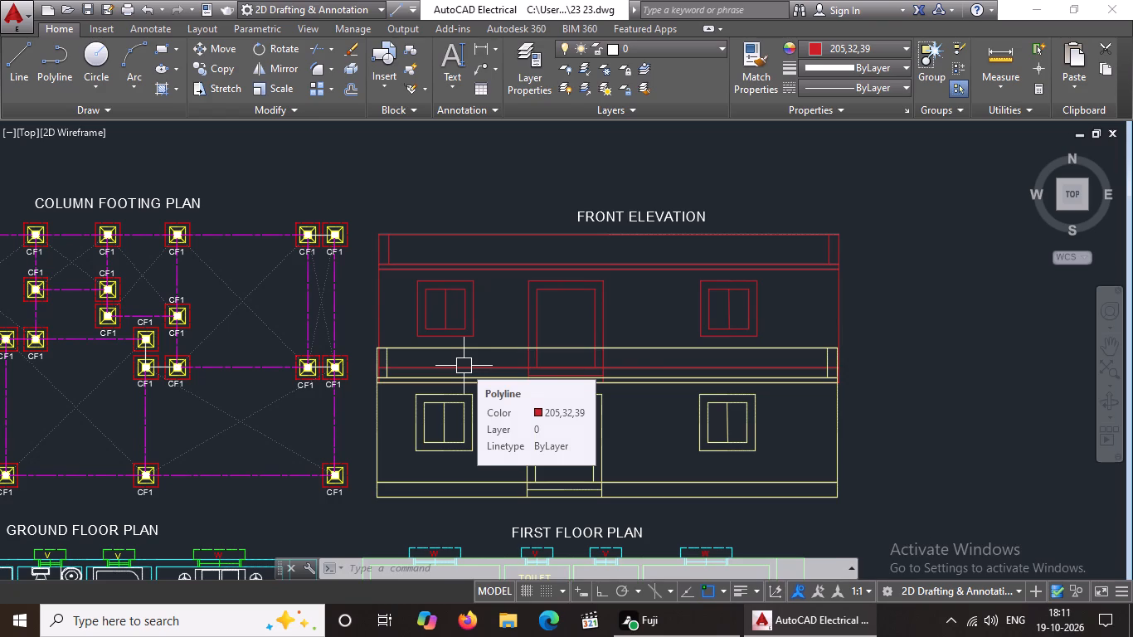
key(Escape)
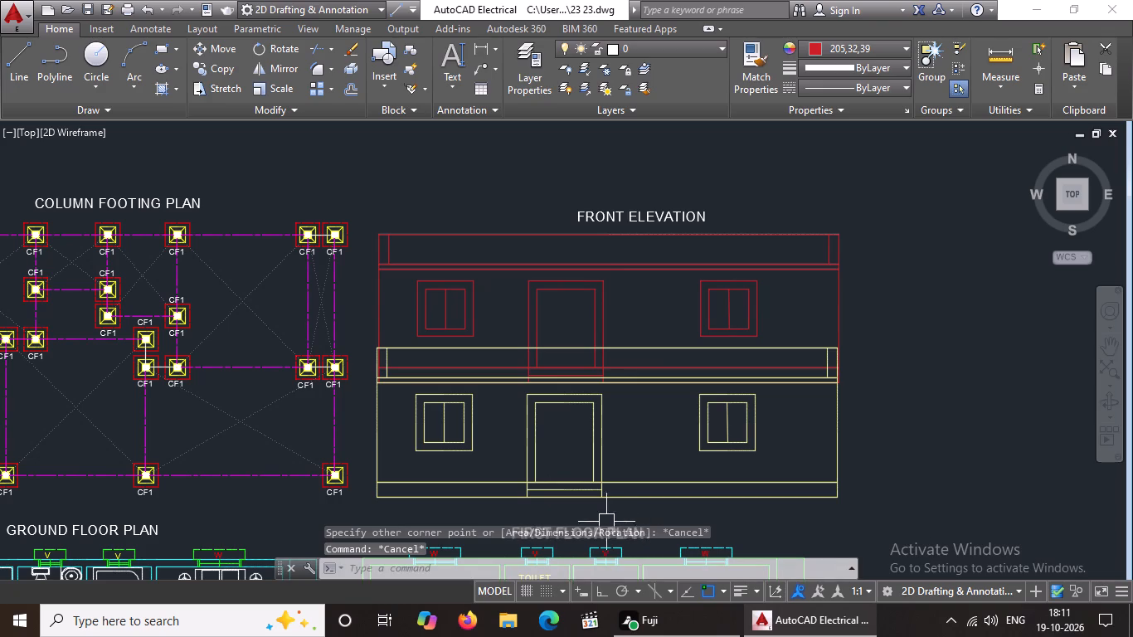
middle_drag(584, 510, 574, 464)
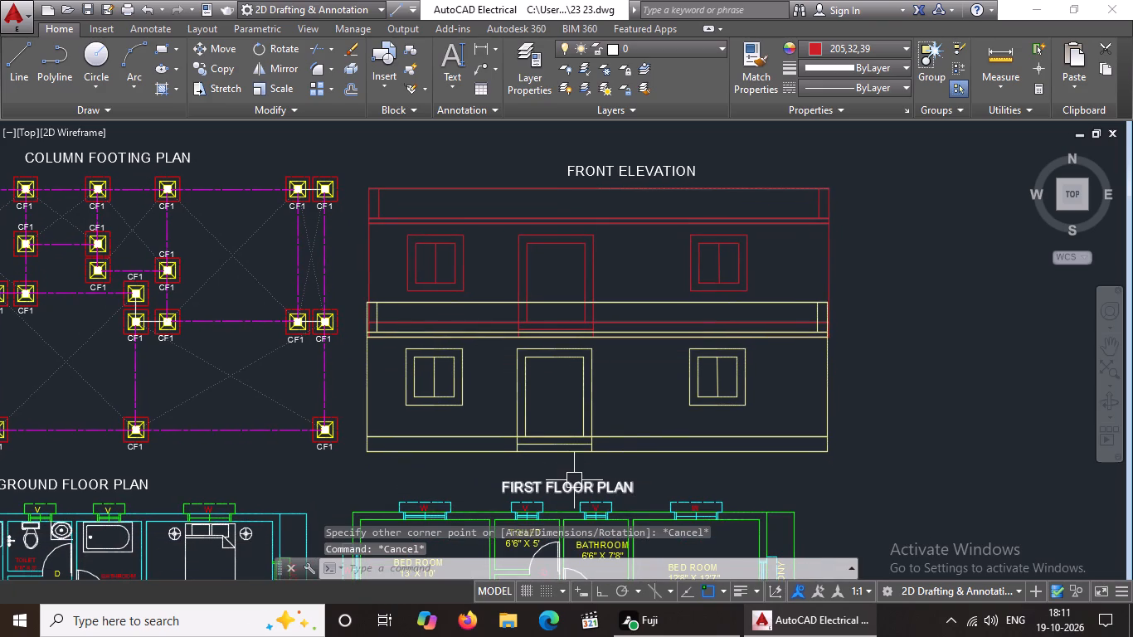
key(Escape)
scroll(571, 385, up, 1)
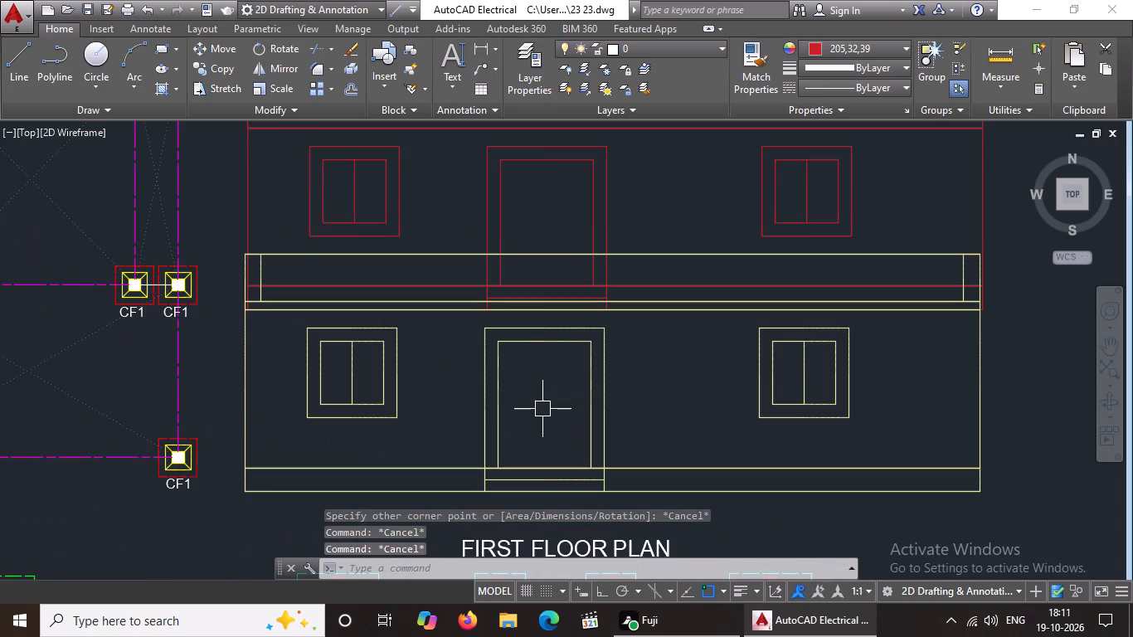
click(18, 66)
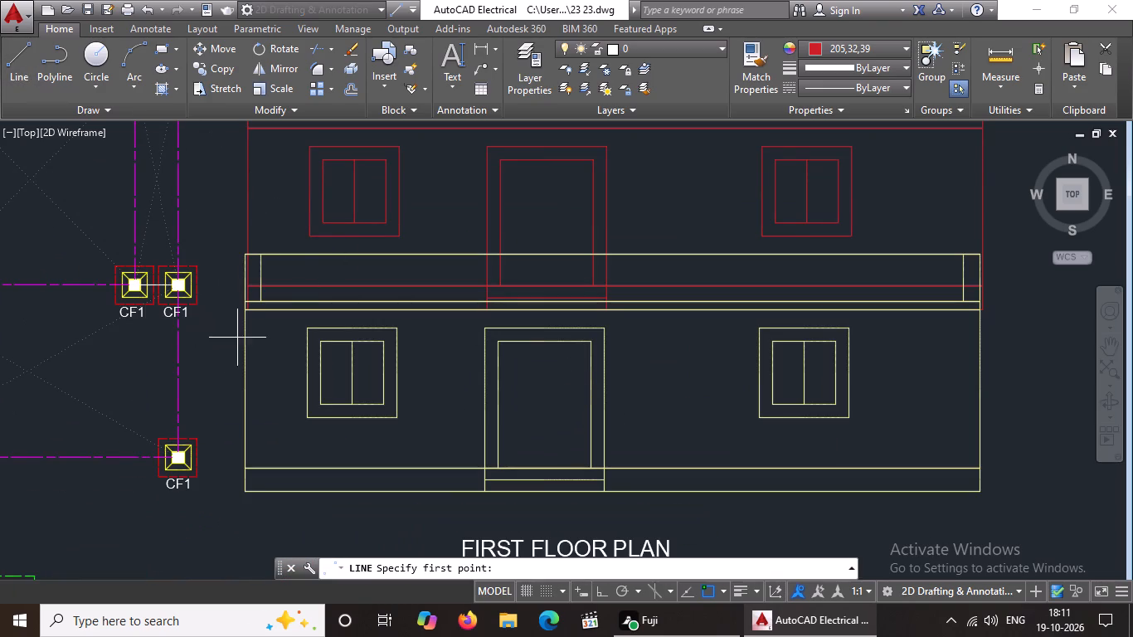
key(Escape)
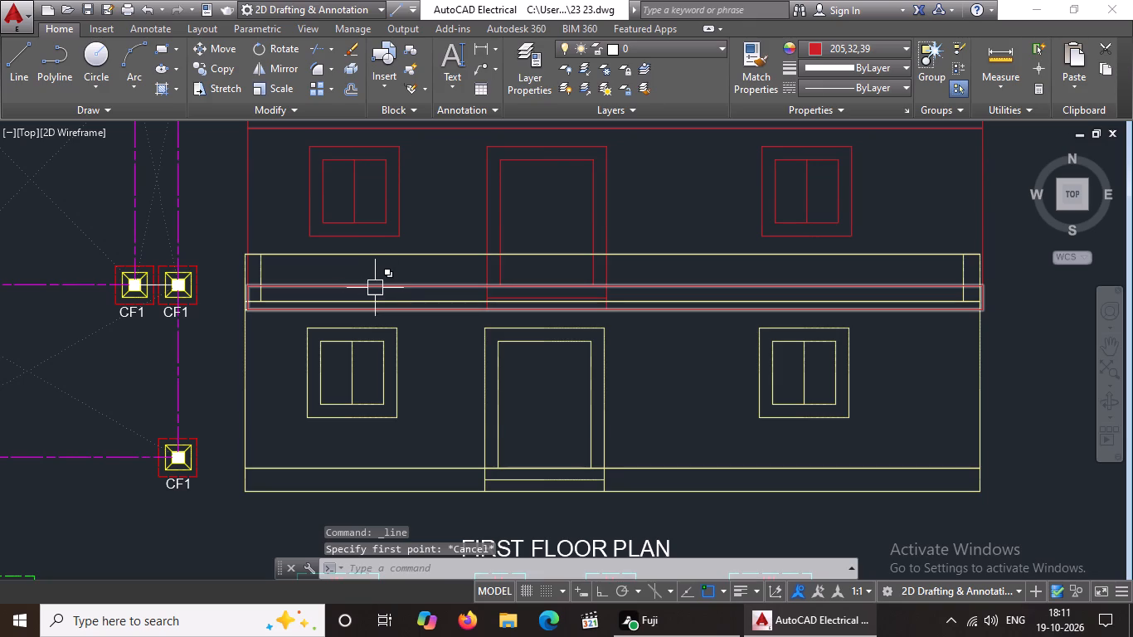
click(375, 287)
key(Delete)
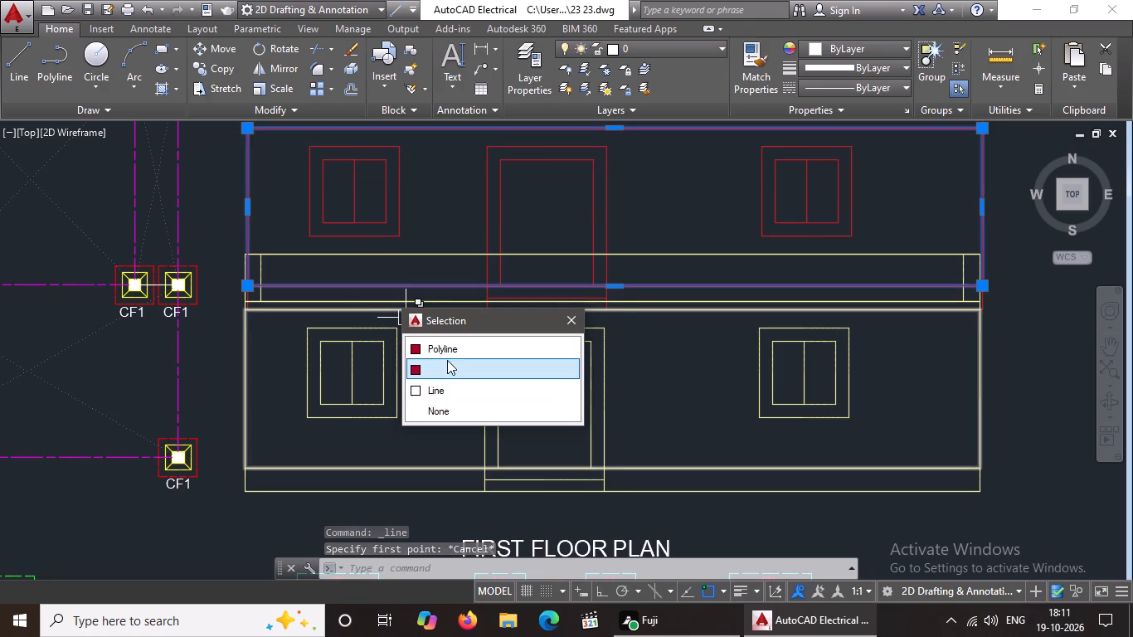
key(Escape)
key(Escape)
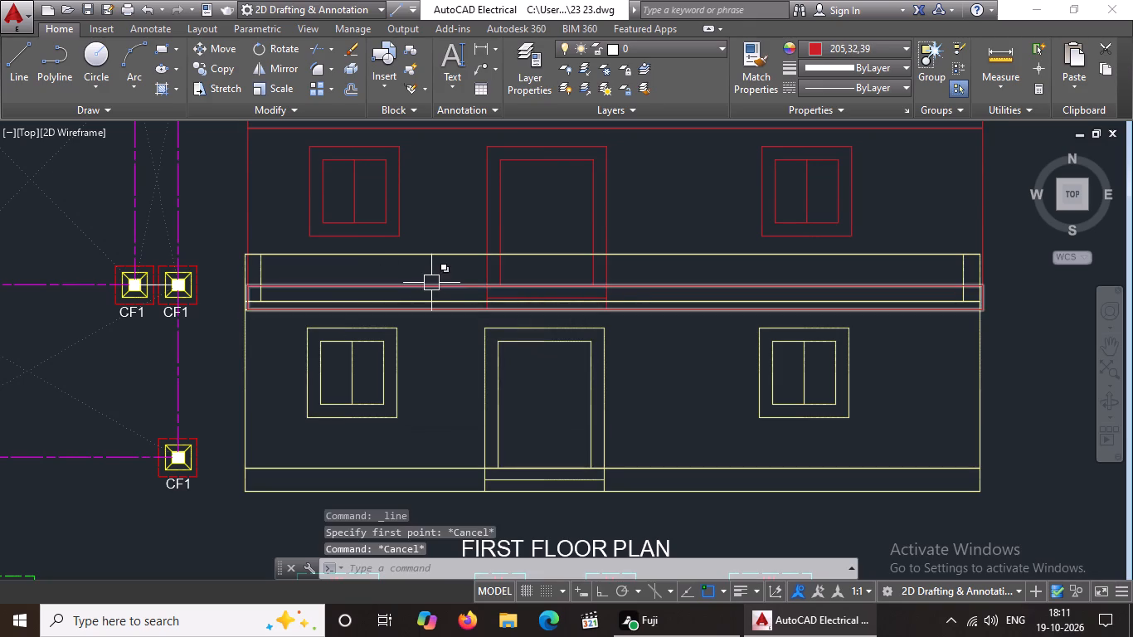
Delete the red rectangular plinth band of the upper storey where it overlaps the ground-floor parapet in the front elevation.
click(431, 281)
click(488, 343)
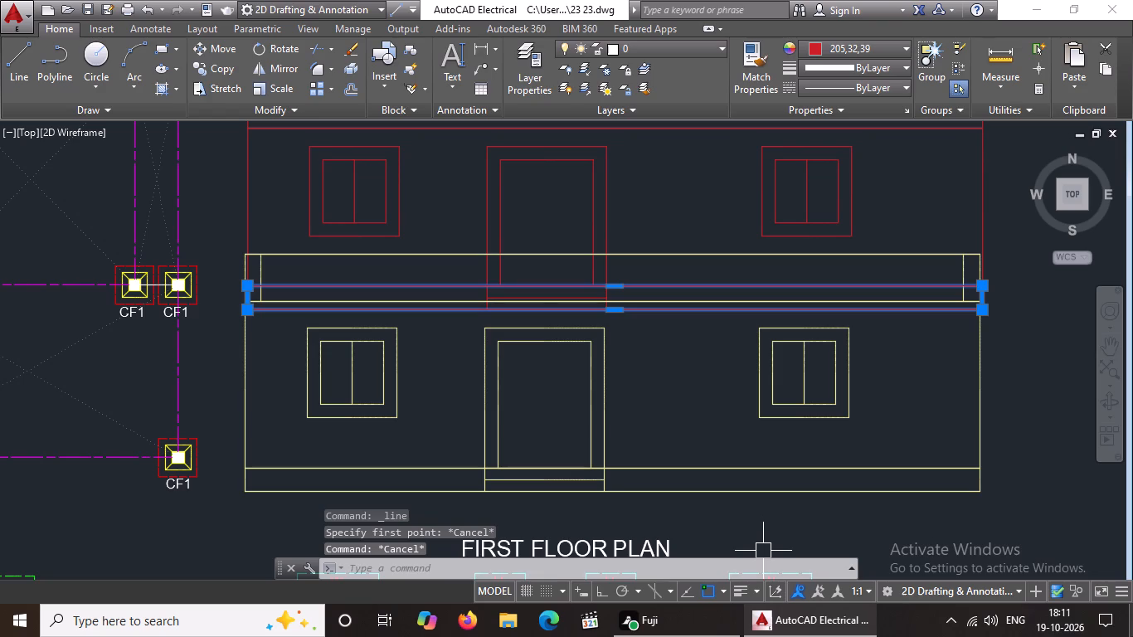
key(Delete)
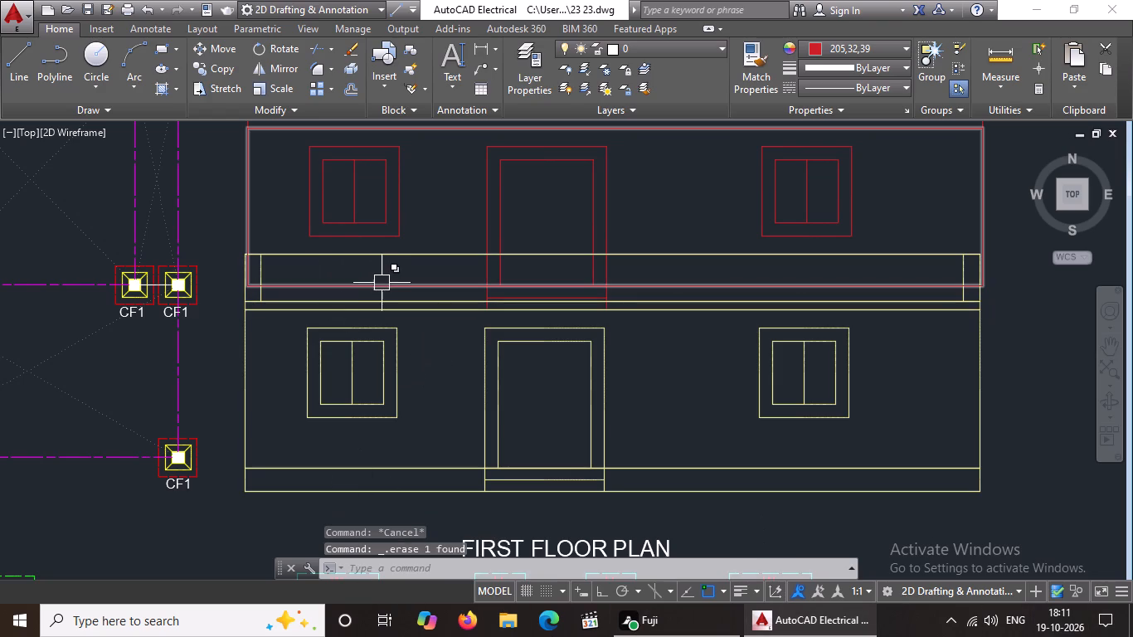
key(Escape)
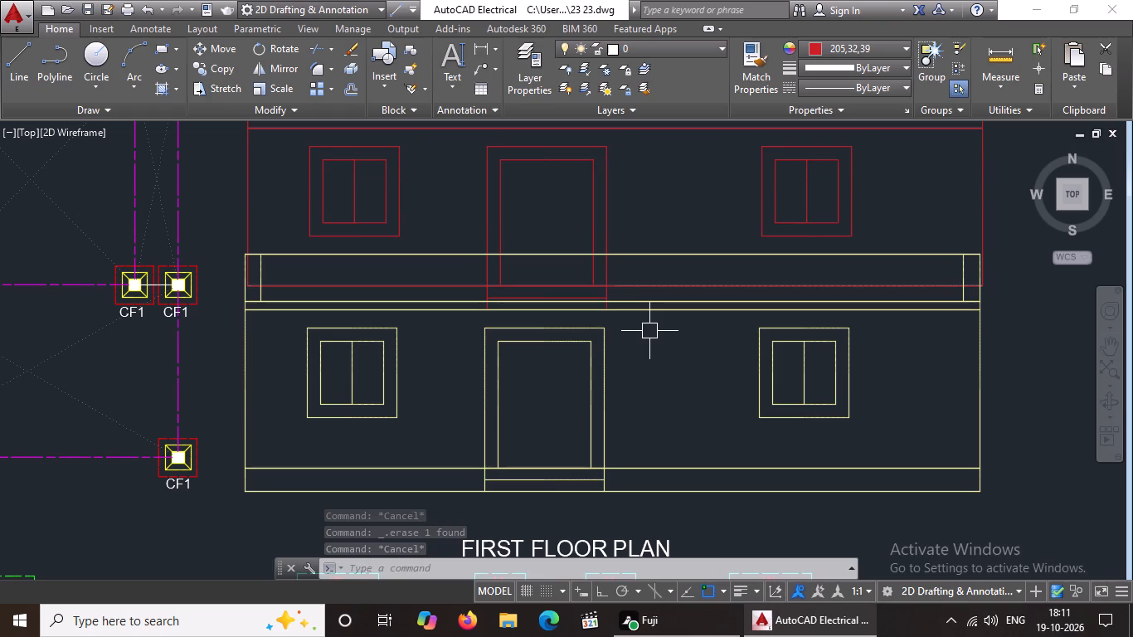
Trim the red upper storey's left wall line below the parapet top and its base line within the parapet's left end post.
text(TR)
key(space)
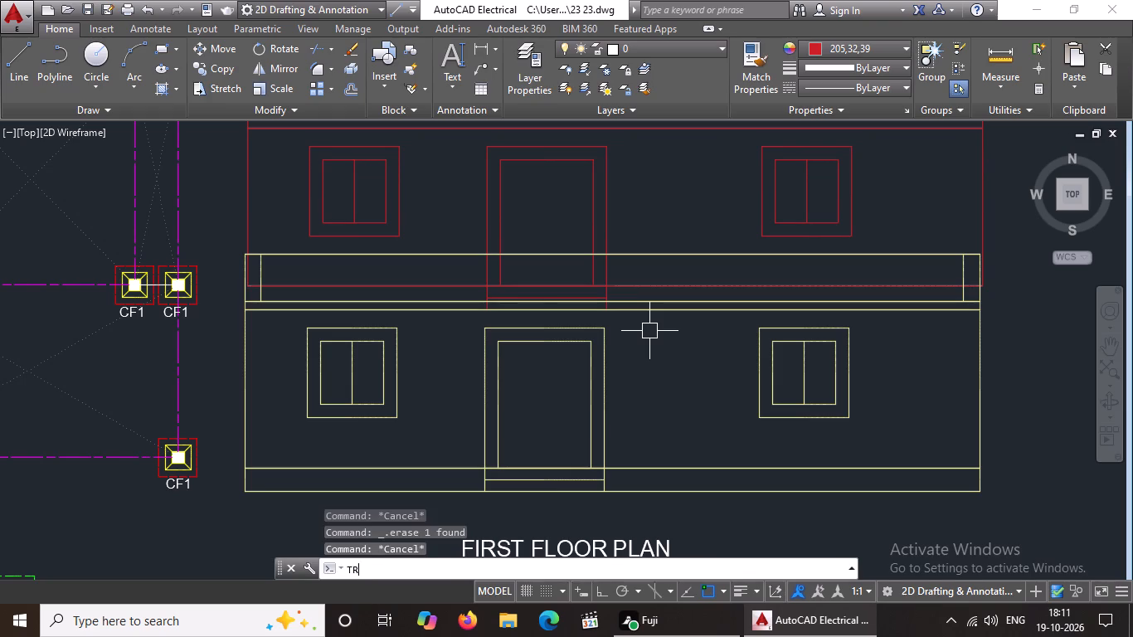
key(space)
scroll(260, 275, up, 3)
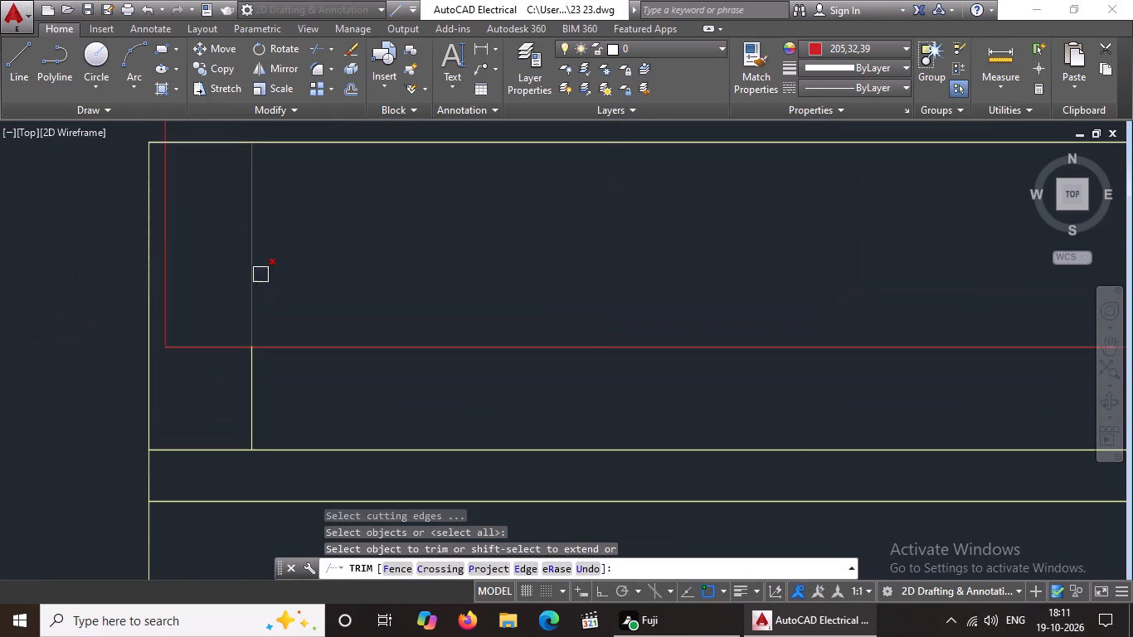
scroll(260, 275, up, 1)
click(167, 271)
click(215, 351)
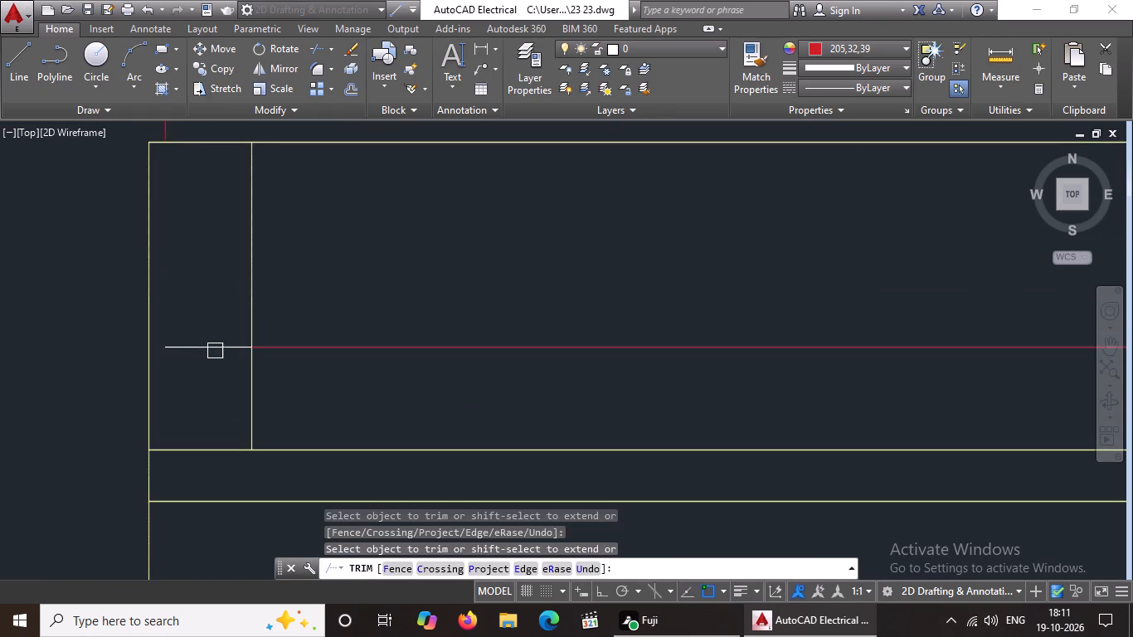
click(208, 349)
Trim the rest of the red upper-storey base line running across the ground-floor parapet.
click(313, 349)
scroll(380, 335, down, 4)
scroll(371, 339, up, 3)
click(337, 337)
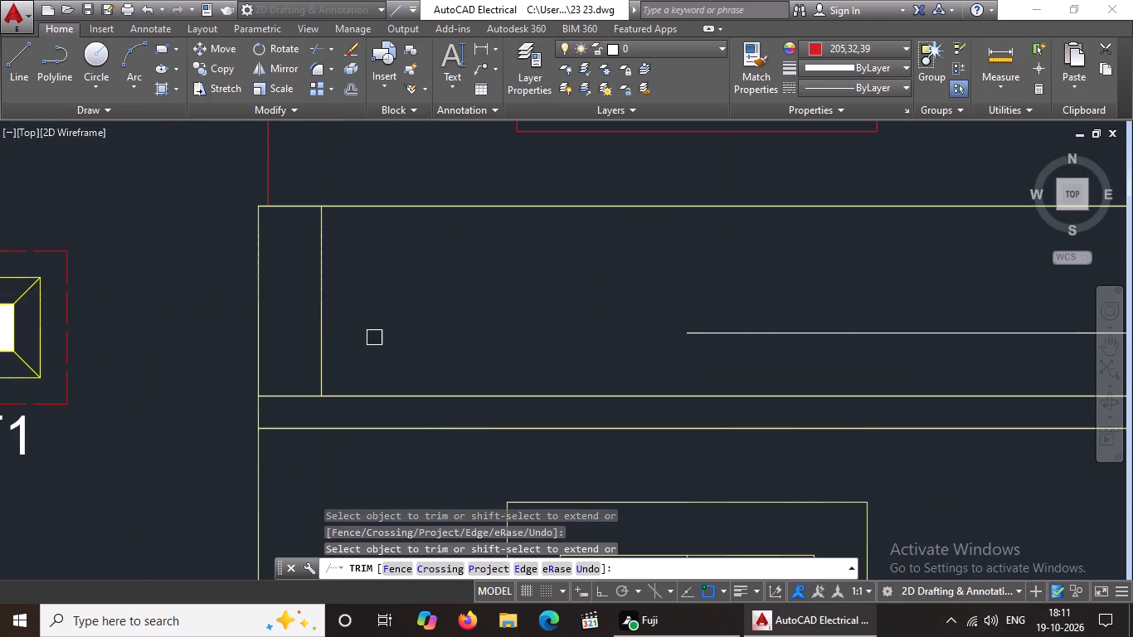
scroll(662, 336, down, 4)
scroll(682, 341, up, 2)
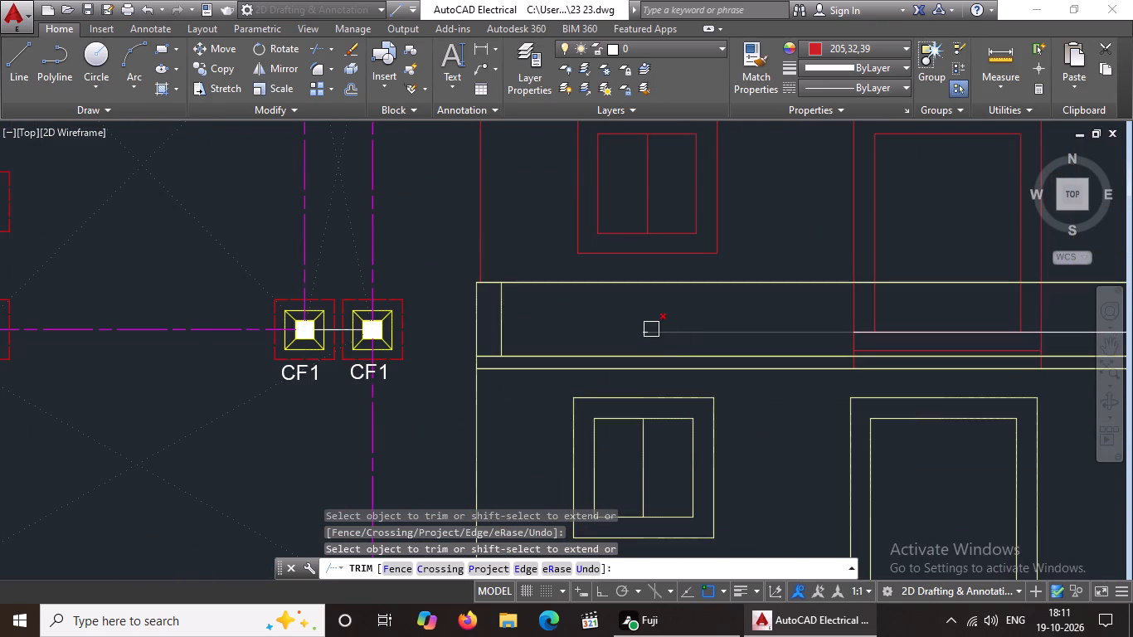
scroll(651, 329, up, 2)
click(634, 332)
scroll(667, 327, down, 4)
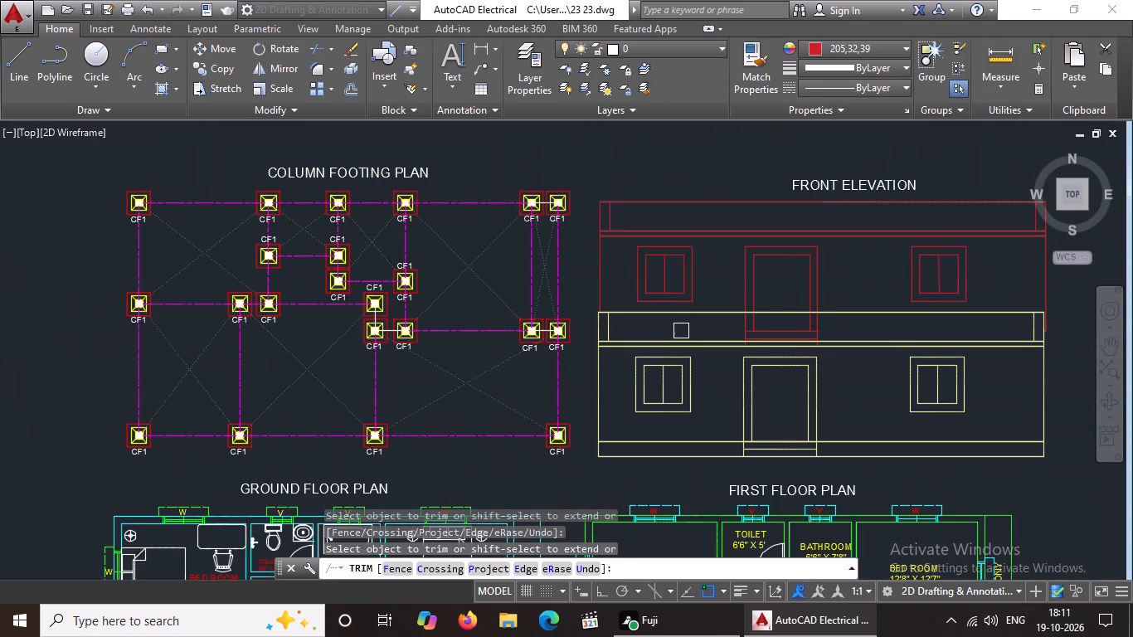
Trim both side lines of the red door's step where they extend into the slab band beneath the parapet.
middle_drag(924, 332, 788, 387)
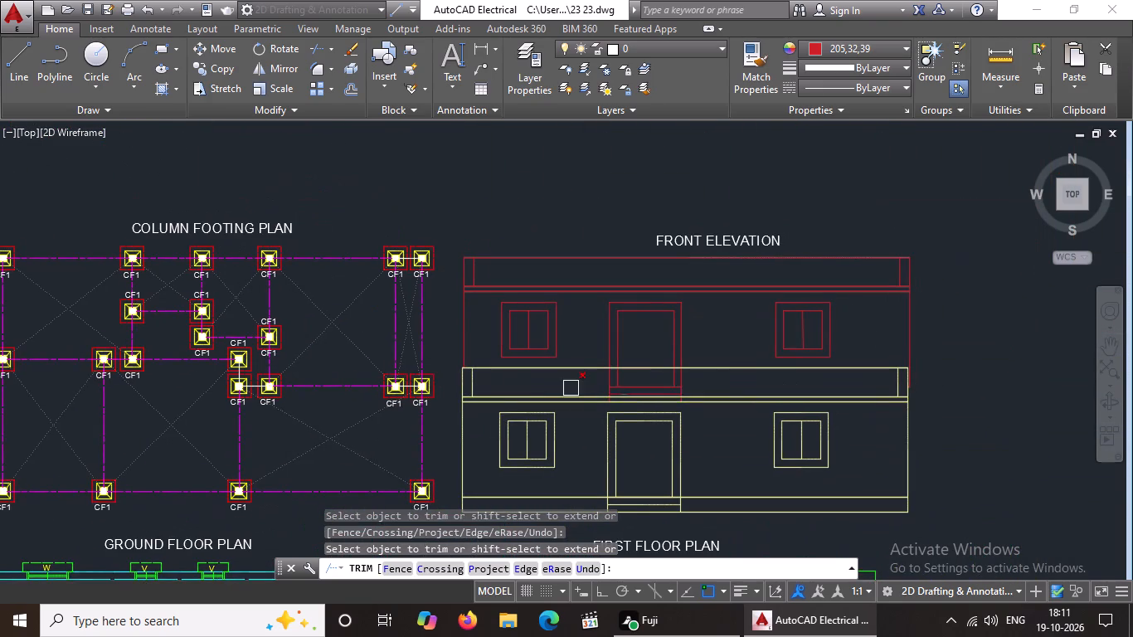
scroll(629, 381, up, 3)
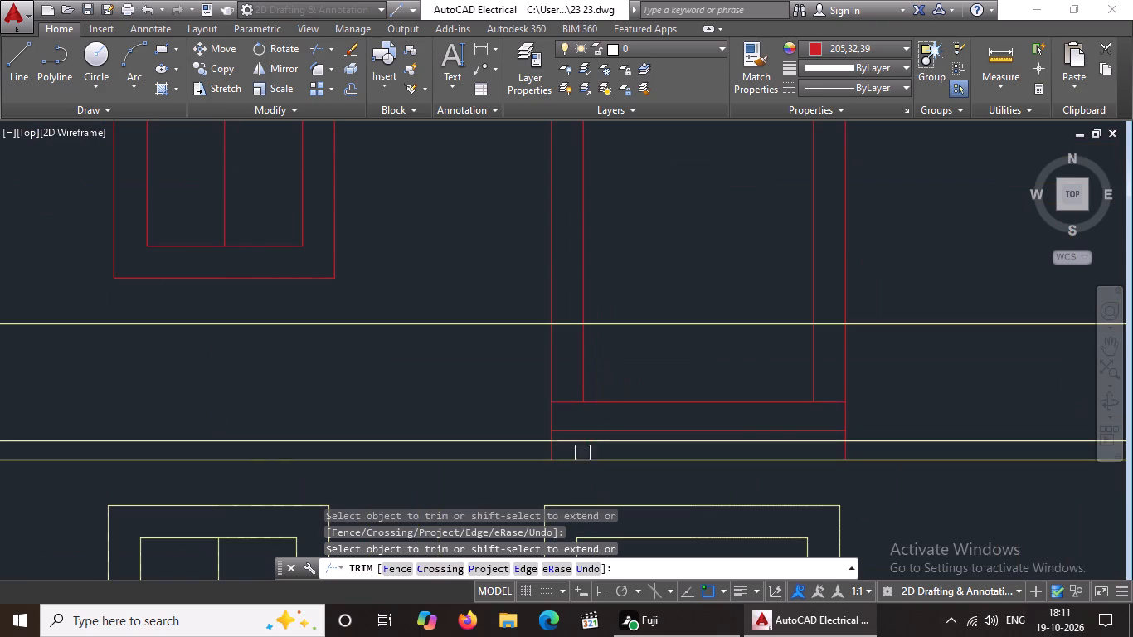
scroll(570, 463, up, 2)
click(525, 446)
scroll(608, 429, down, 2)
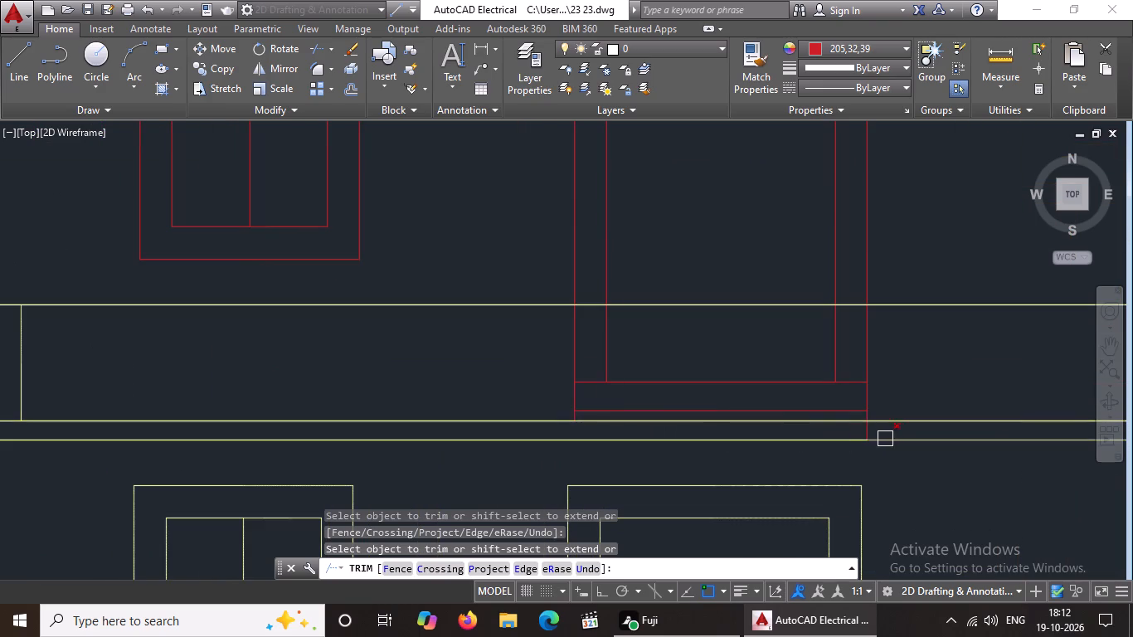
scroll(889, 437, up, 2)
click(825, 426)
scroll(830, 423, down, 1)
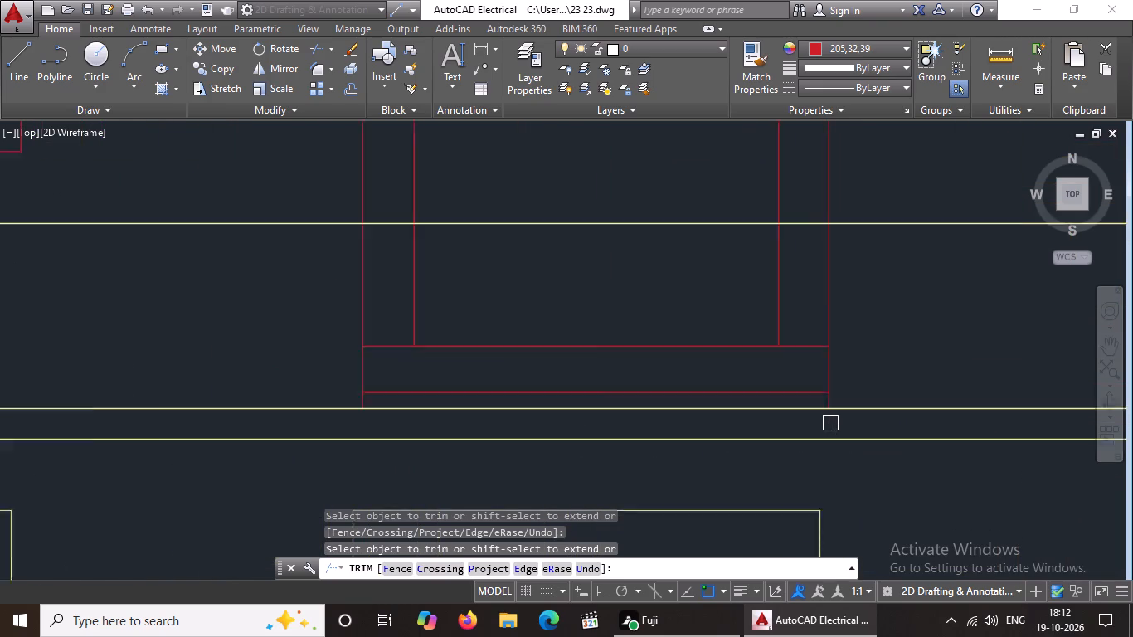
End trimming and examine the front elevation's storey overlap against the footing and floor plans on the sheet.
scroll(830, 423, down, 5)
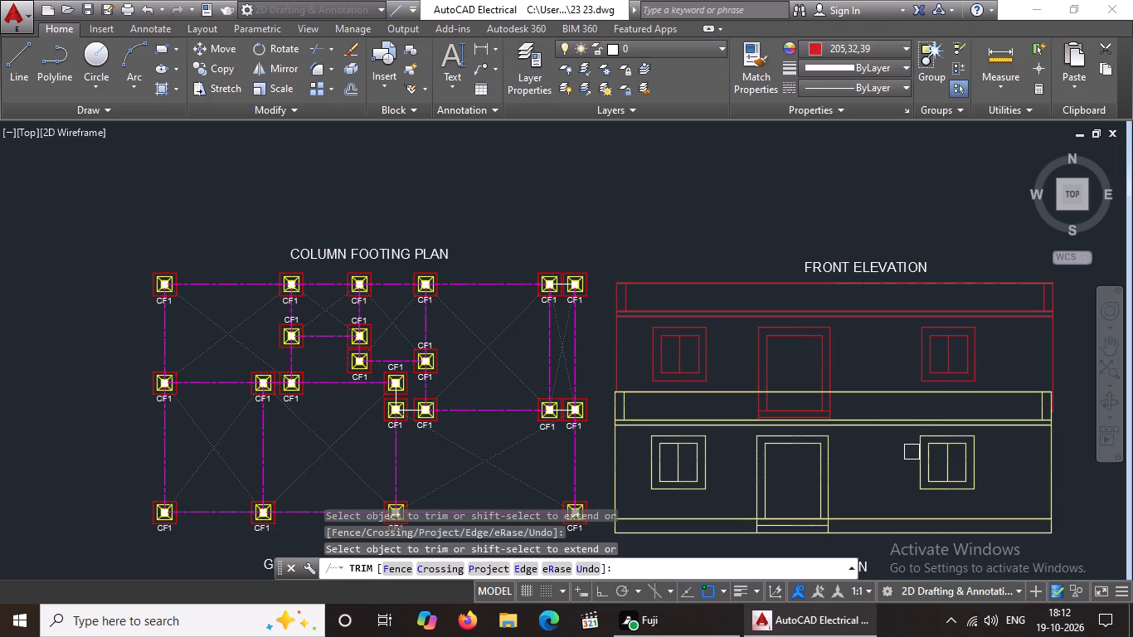
middle_drag(886, 445, 656, 387)
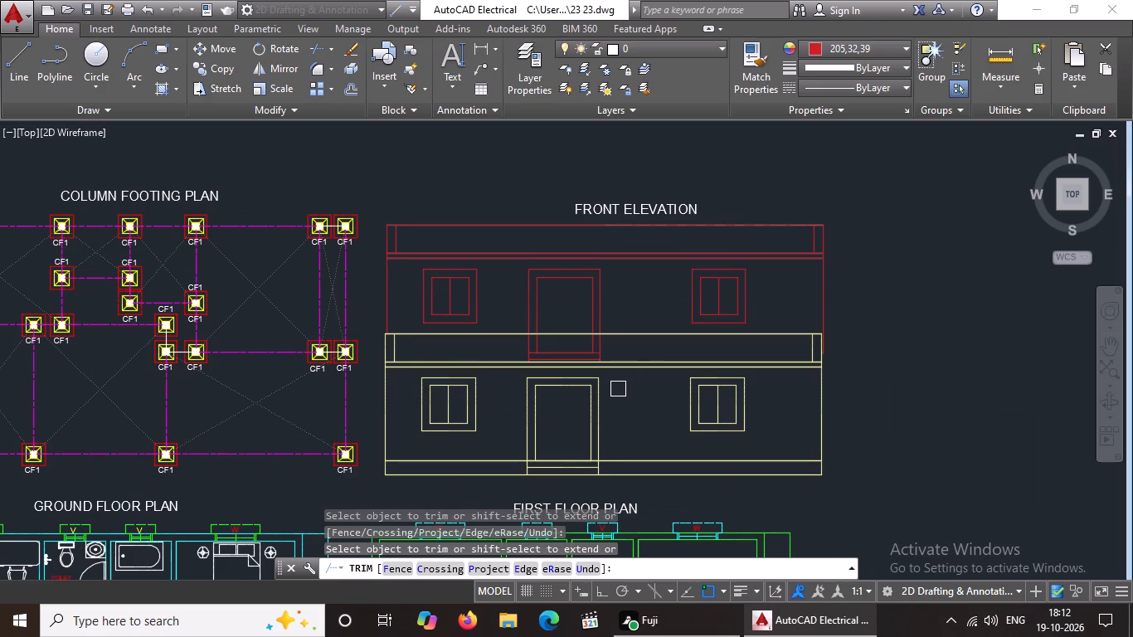
scroll(611, 371, down, 2)
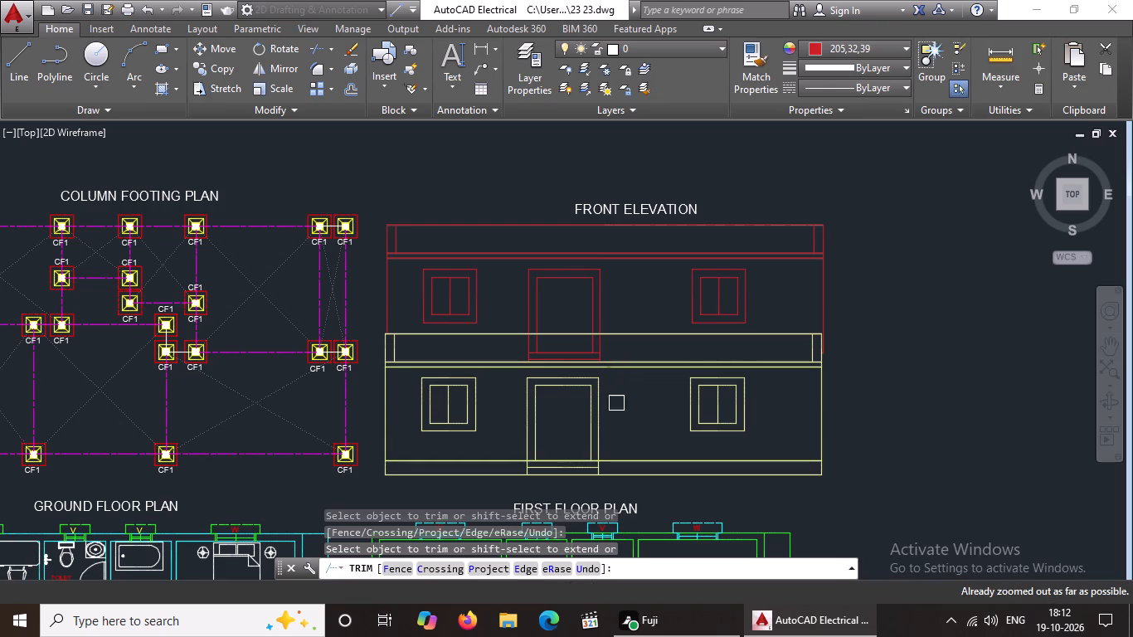
middle_drag(625, 435, 627, 353)
scroll(636, 348, down, 3)
middle_drag(636, 348, 639, 435)
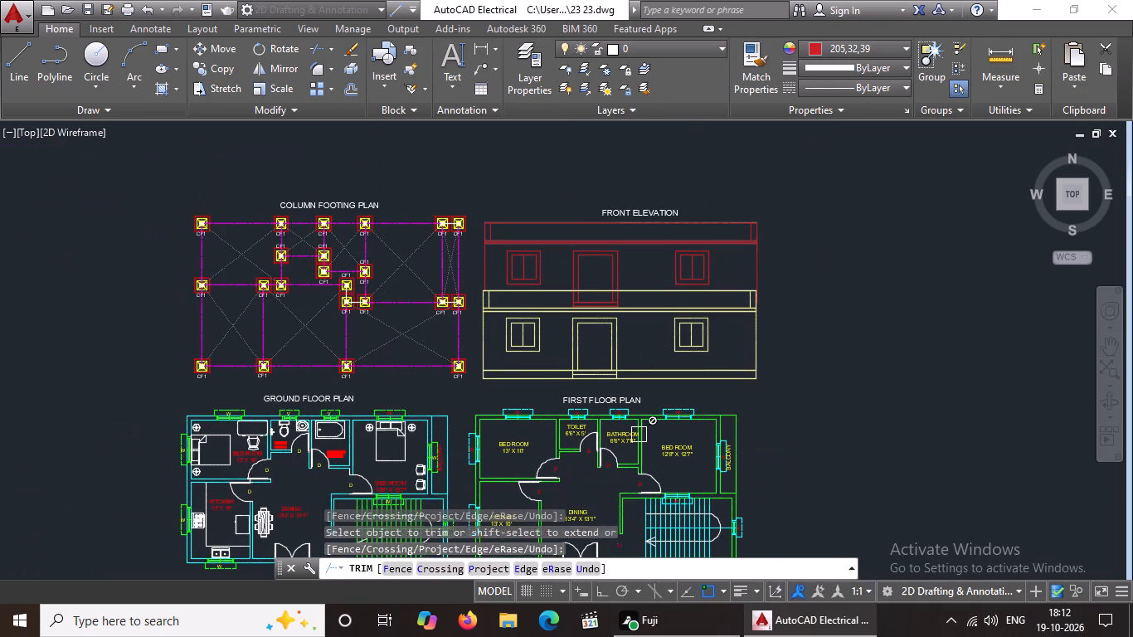
key(Escape)
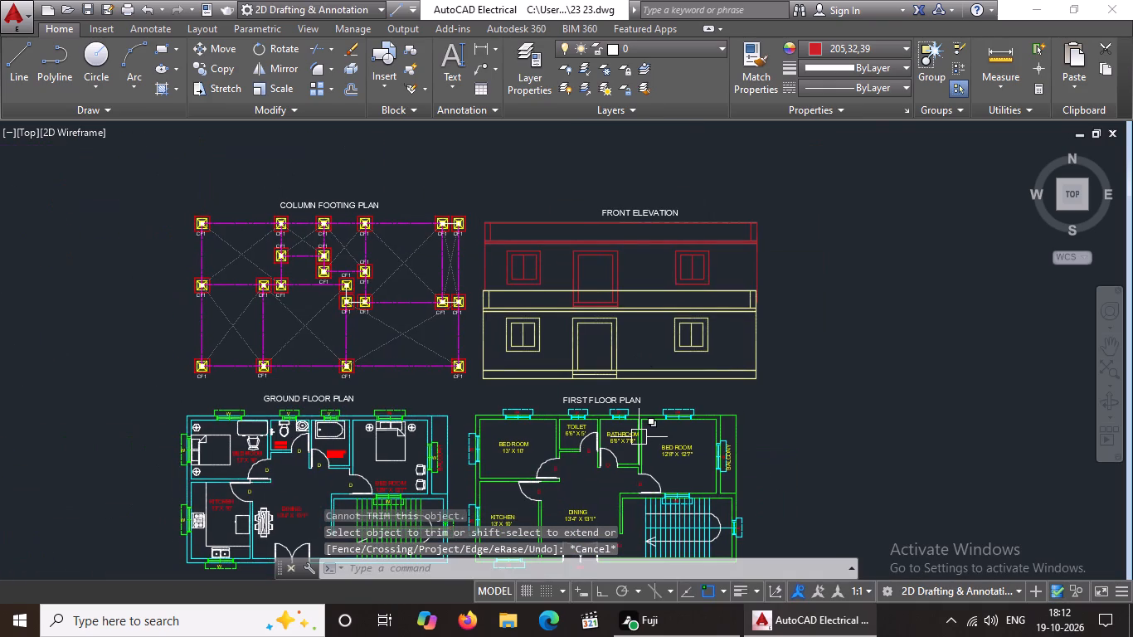
scroll(542, 348, up, 2)
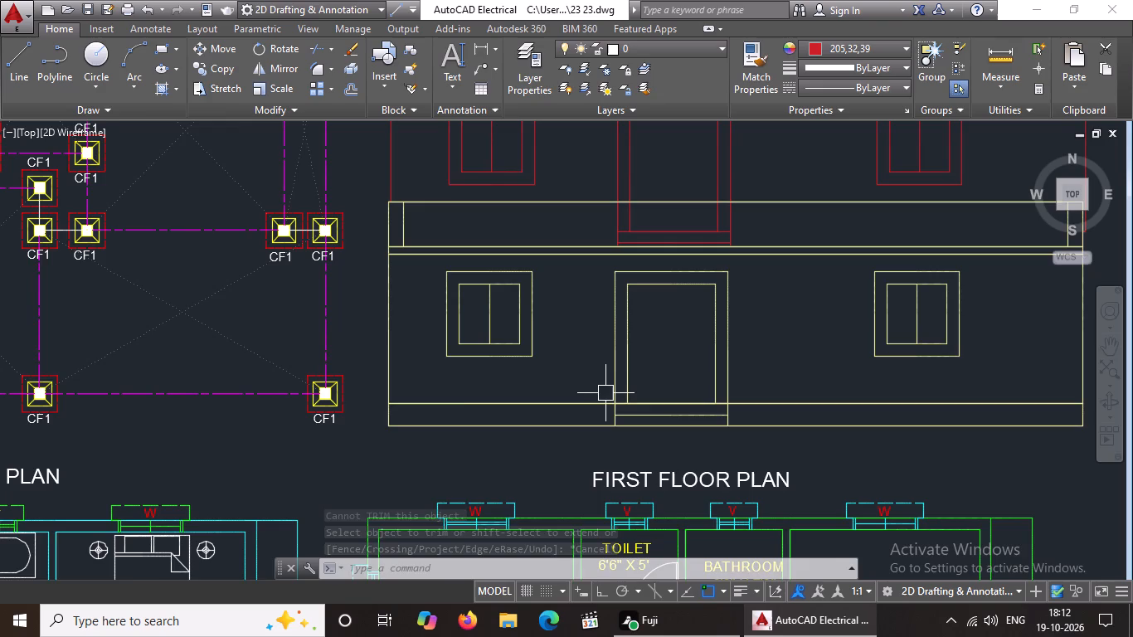
scroll(607, 392, down, 2)
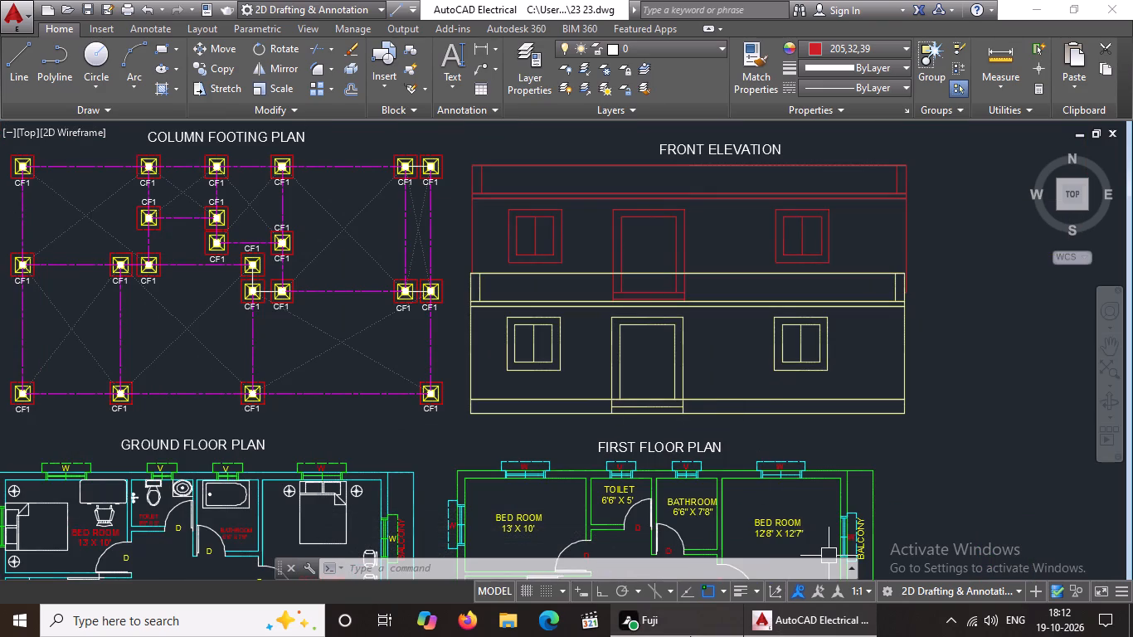
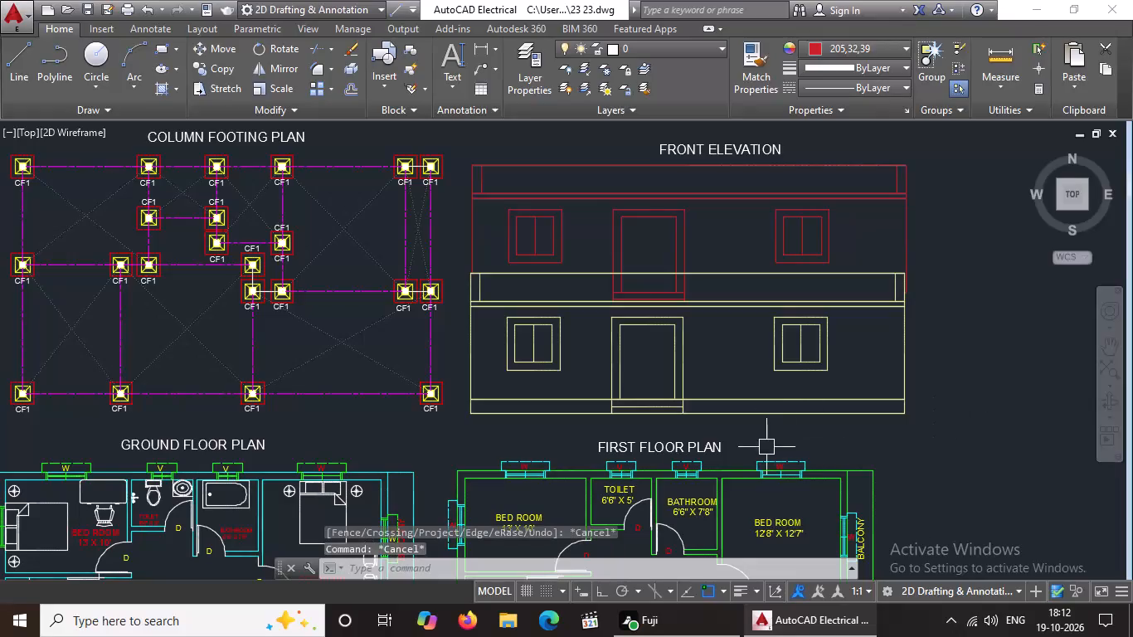
Examine the front elevation, column footing plan and both floor plans across the sheet.
scroll(754, 362, down, 3)
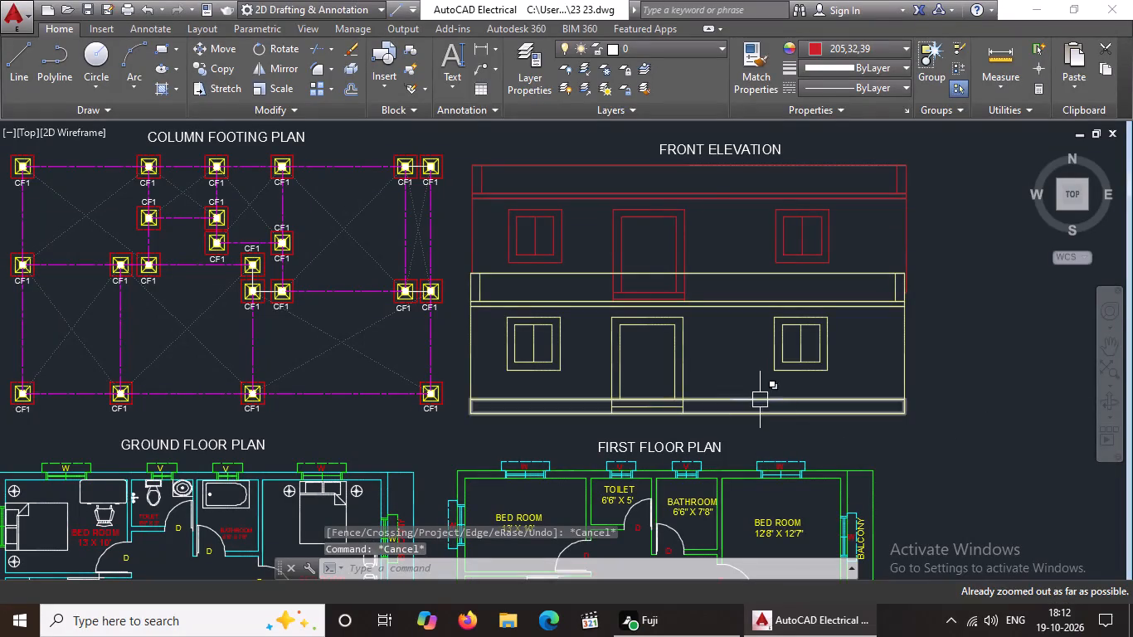
scroll(760, 399, down, 7)
middle_drag(756, 441, 751, 391)
scroll(750, 390, down, 6)
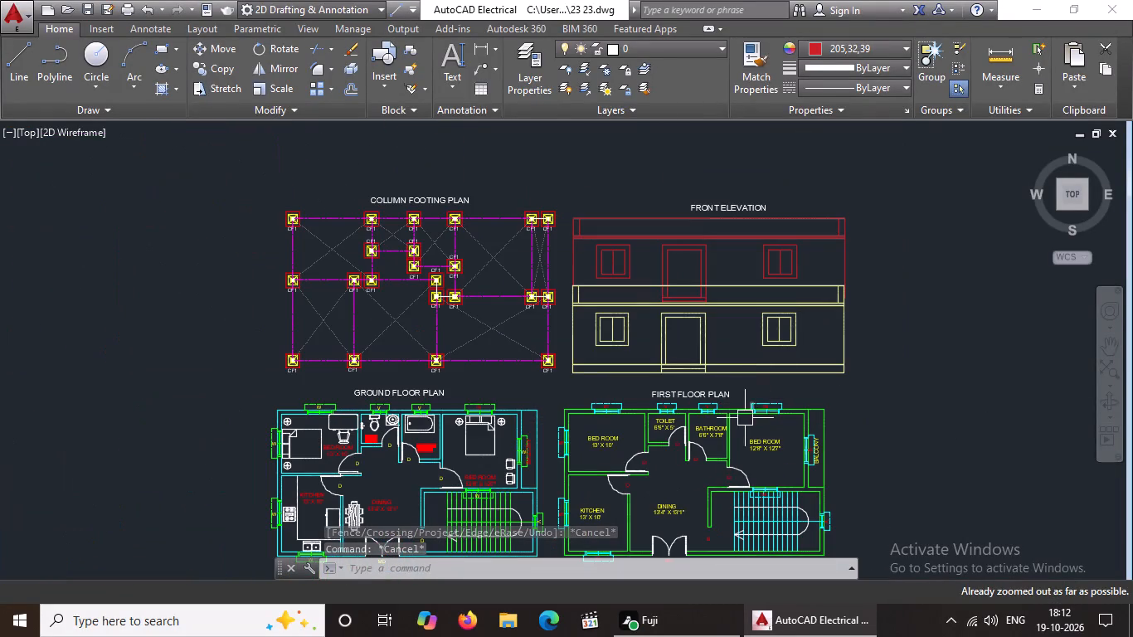
middle_drag(732, 418, 722, 389)
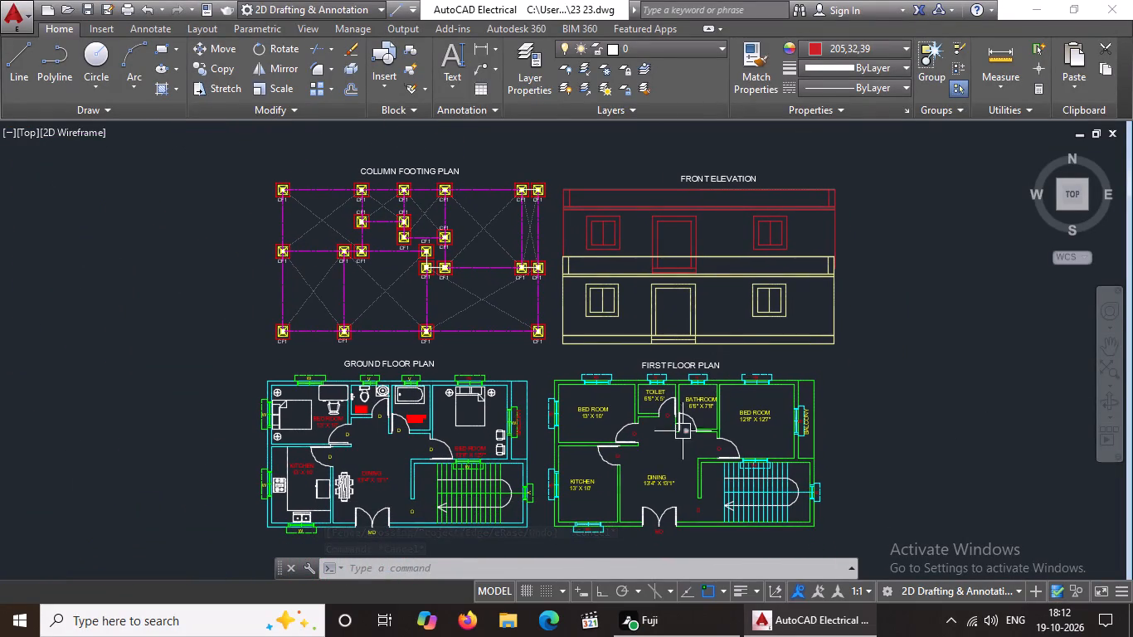
scroll(680, 377, up, 2)
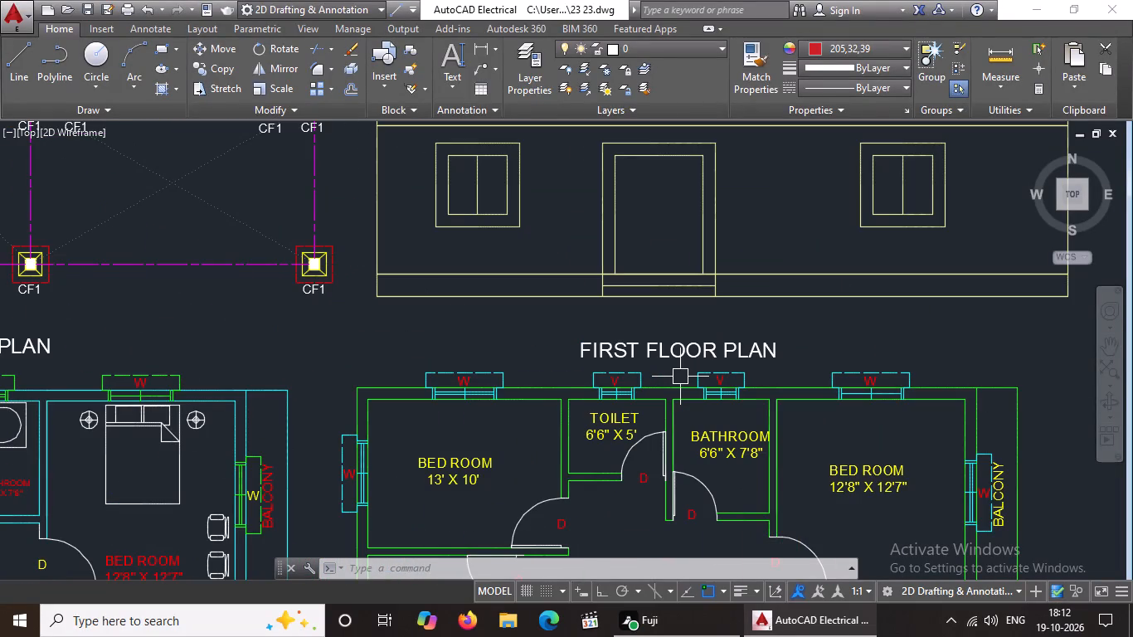
scroll(685, 289, down, 4)
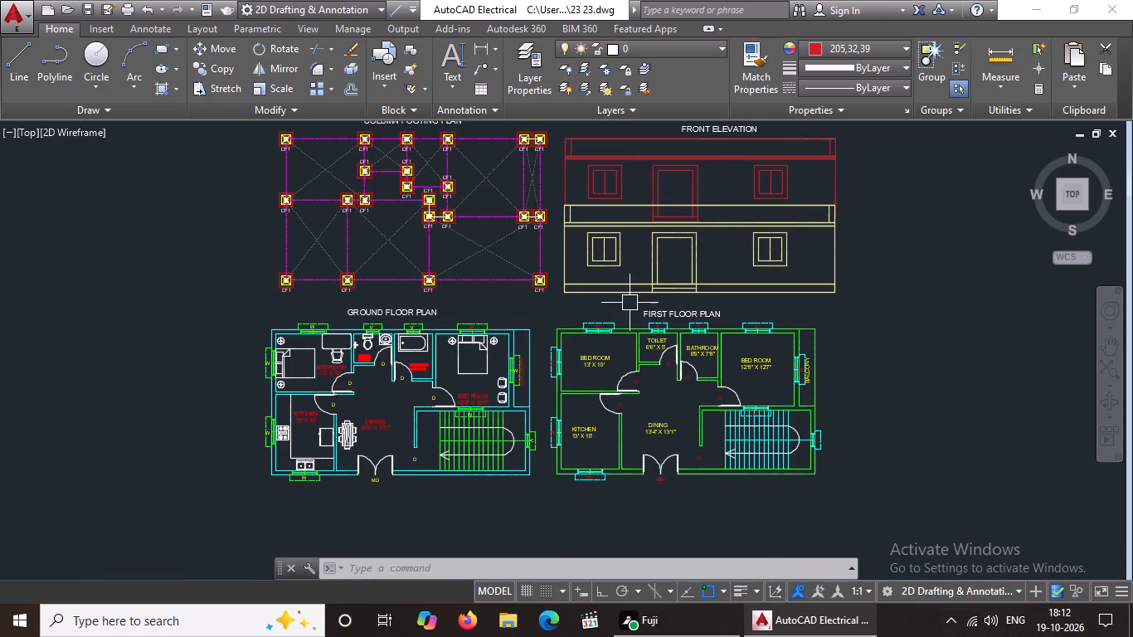
middle_drag(615, 381, 572, 502)
scroll(593, 362, up, 2)
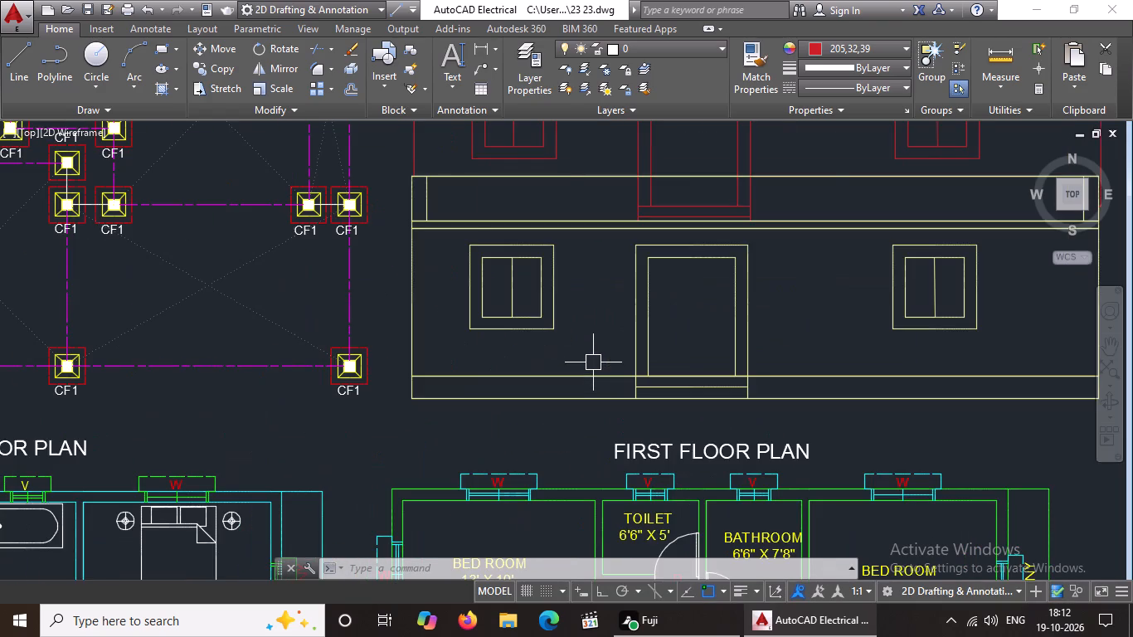
scroll(593, 362, down, 2)
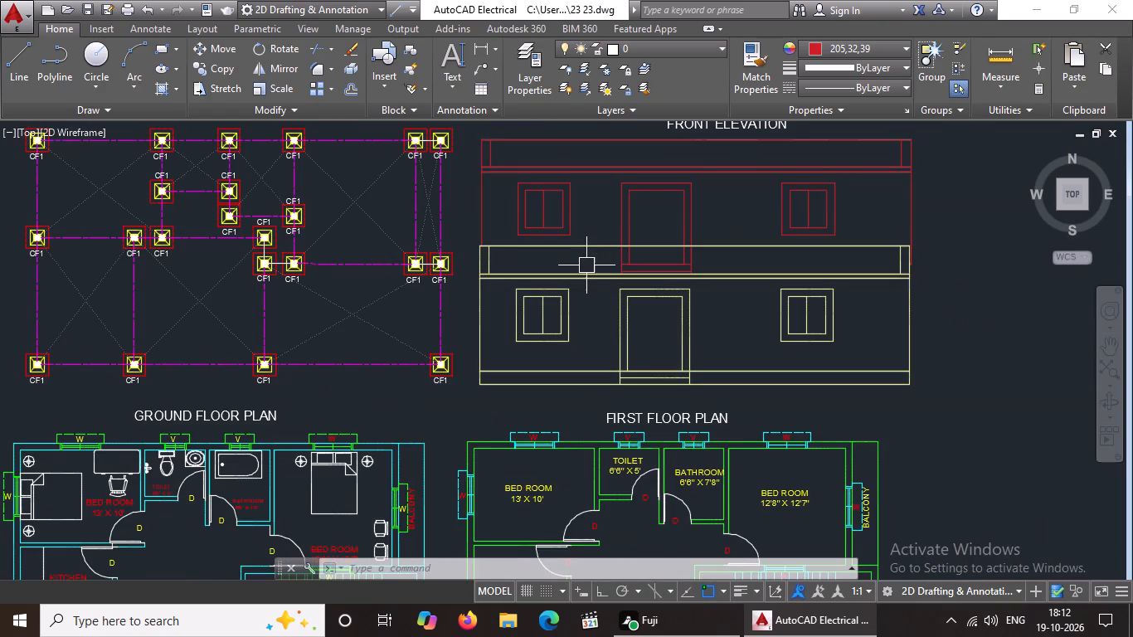
scroll(586, 346, up, 3)
scroll(586, 335, down, 6)
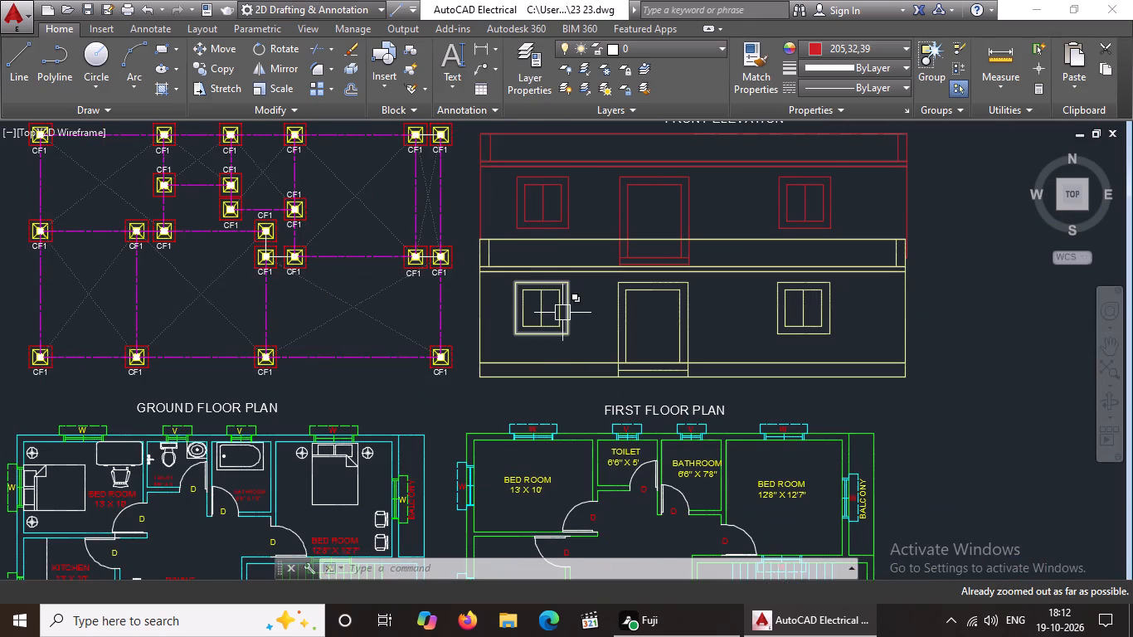
middle_drag(506, 531, 473, 396)
scroll(469, 342, down, 2)
scroll(445, 441, up, 2)
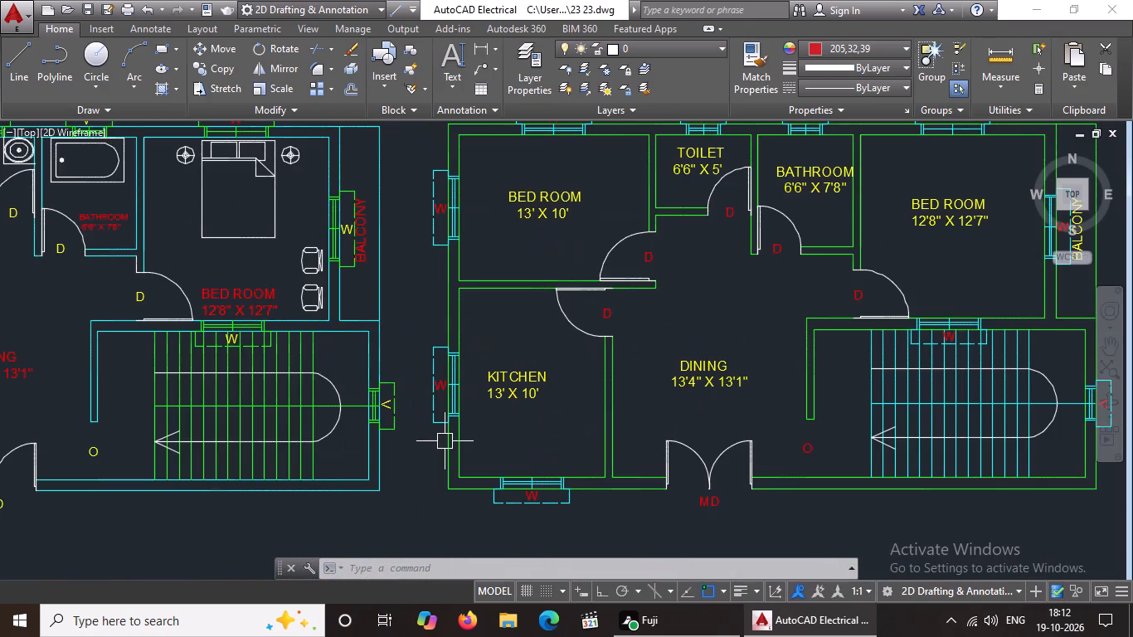
scroll(444, 440, down, 2)
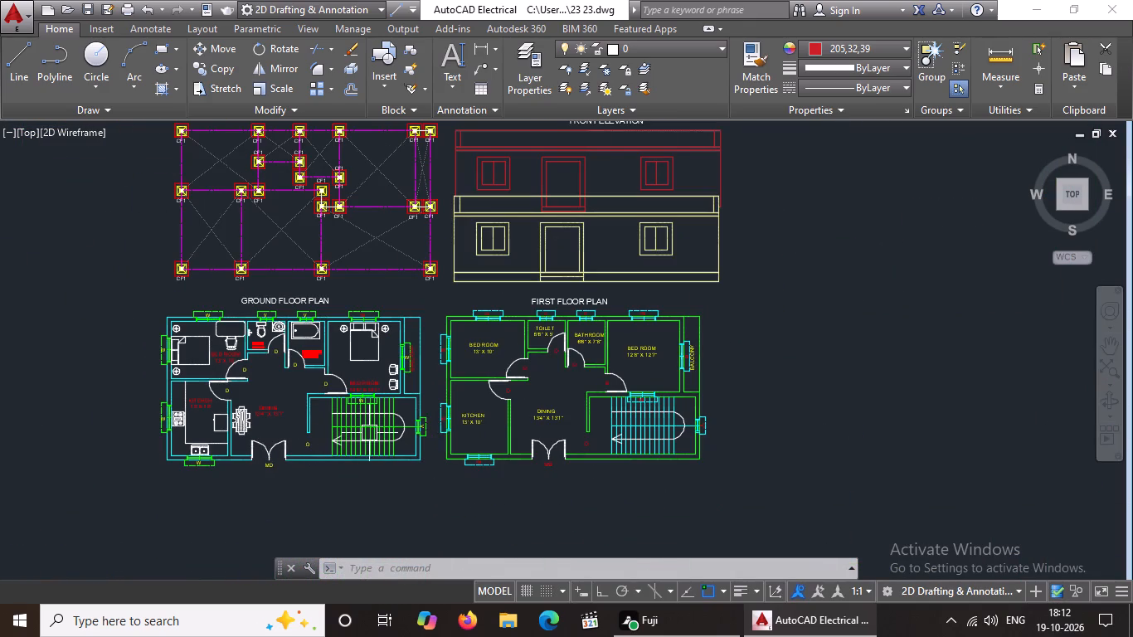
scroll(481, 456, up, 3)
scroll(497, 439, down, 3)
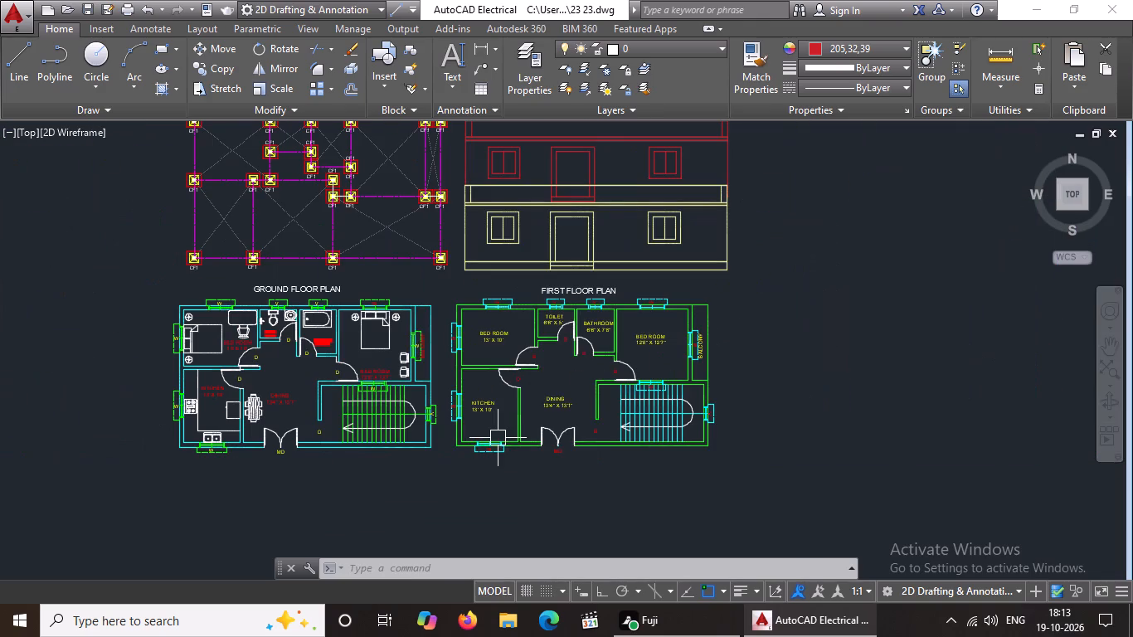
middle_drag(571, 364, 552, 415)
scroll(542, 311, up, 2)
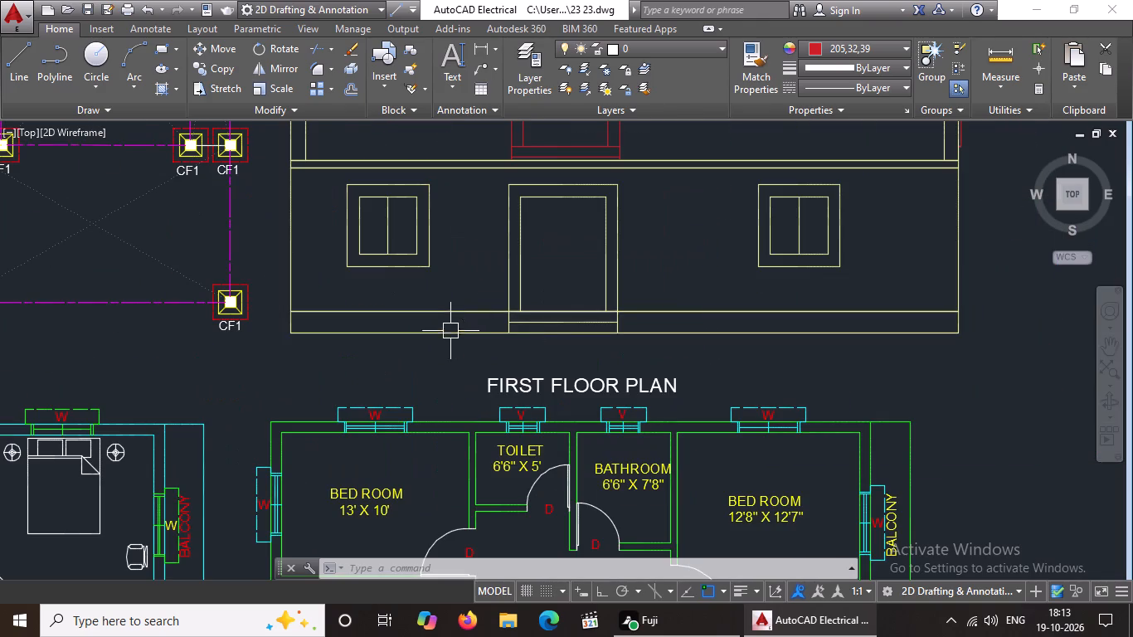
Hatch the ground-floor plinth bands on both sides of the door step with the AR-CONC pattern.
middle_drag(447, 333, 422, 408)
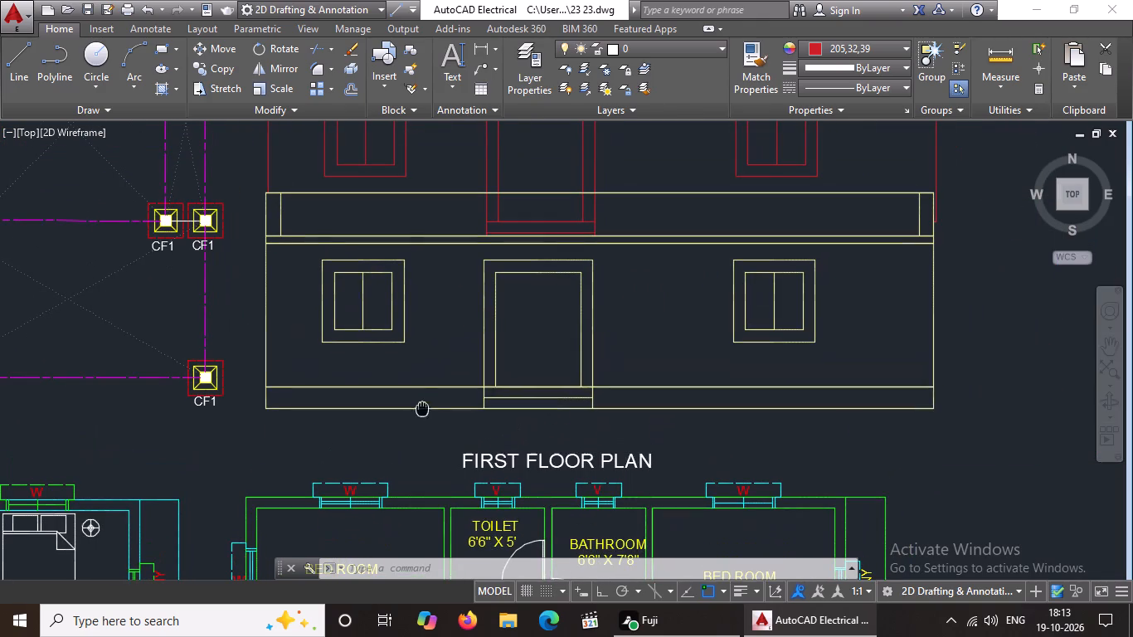
click(178, 86)
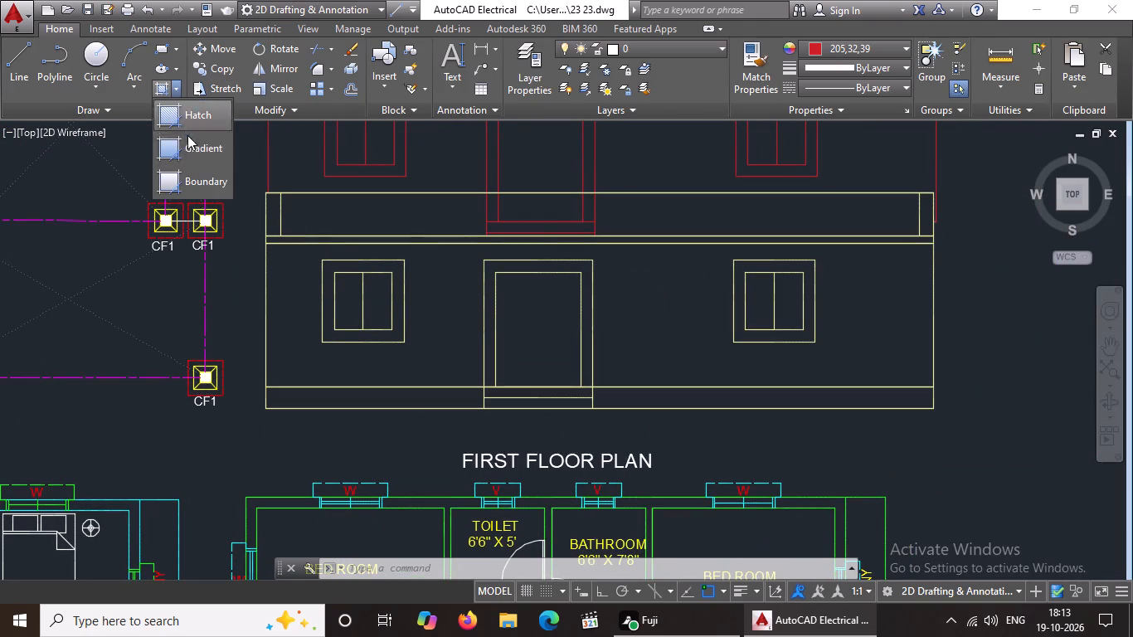
click(208, 119)
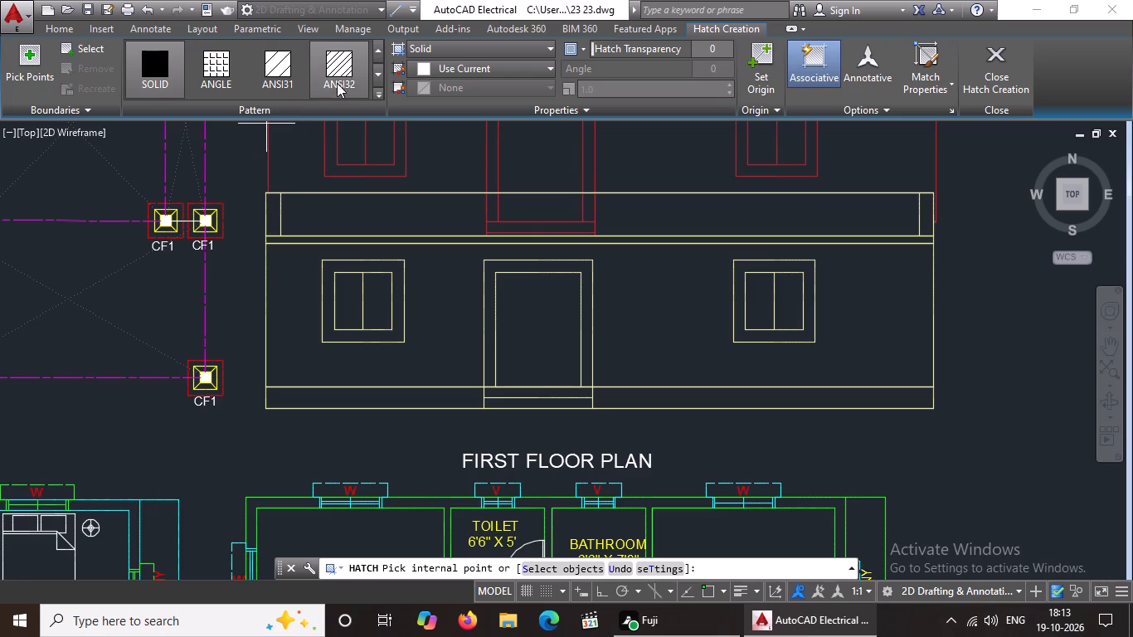
click(377, 71)
click(377, 71)
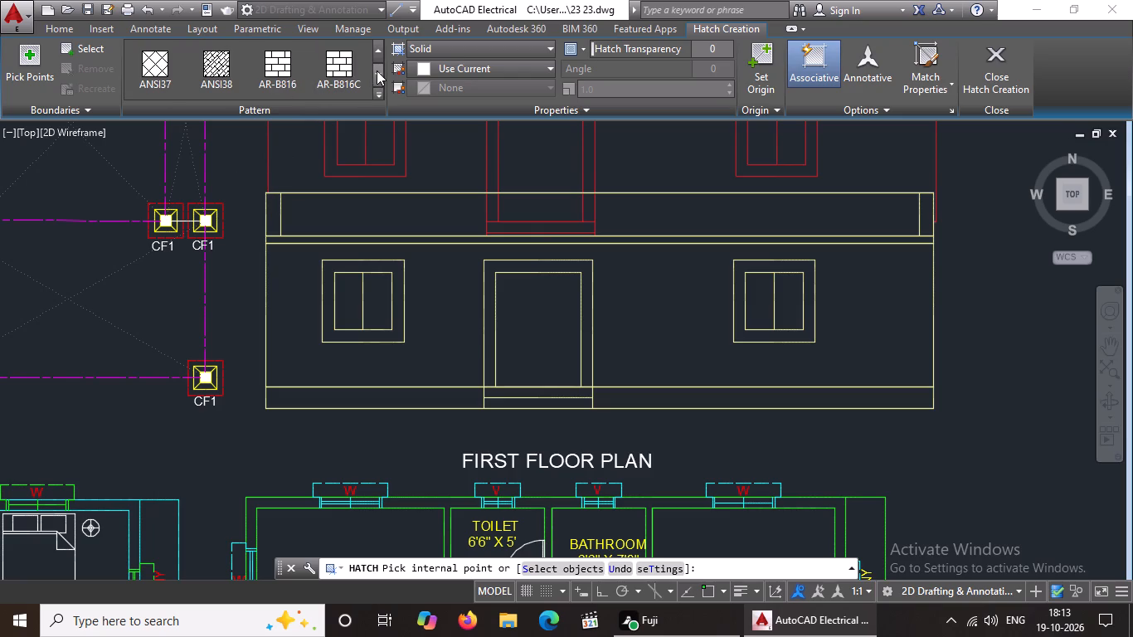
click(377, 71)
click(353, 74)
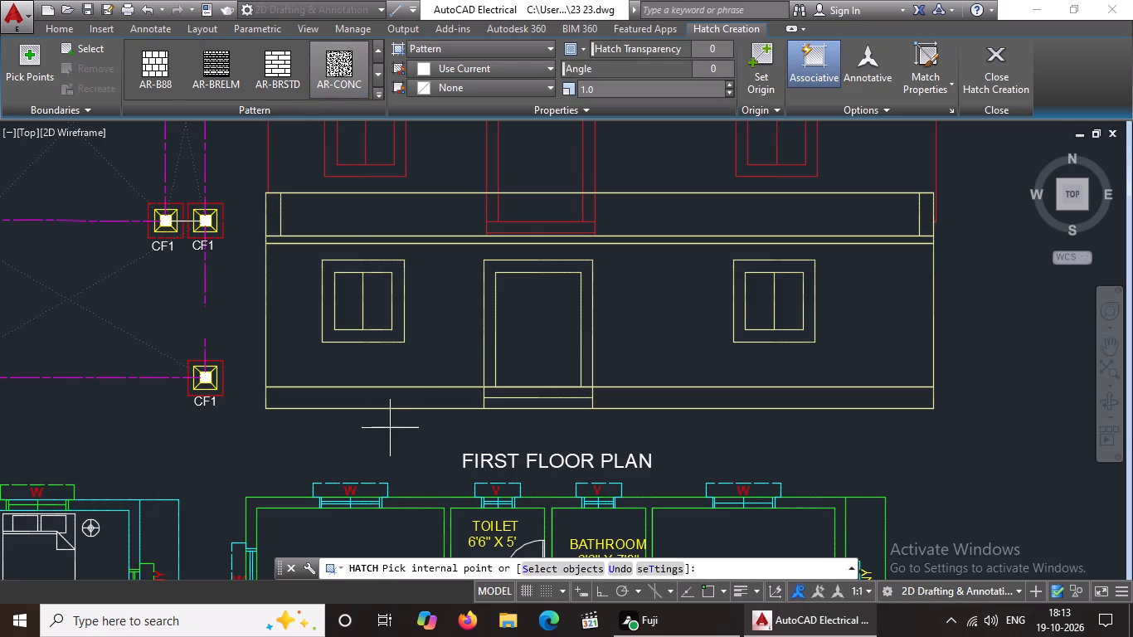
click(385, 398)
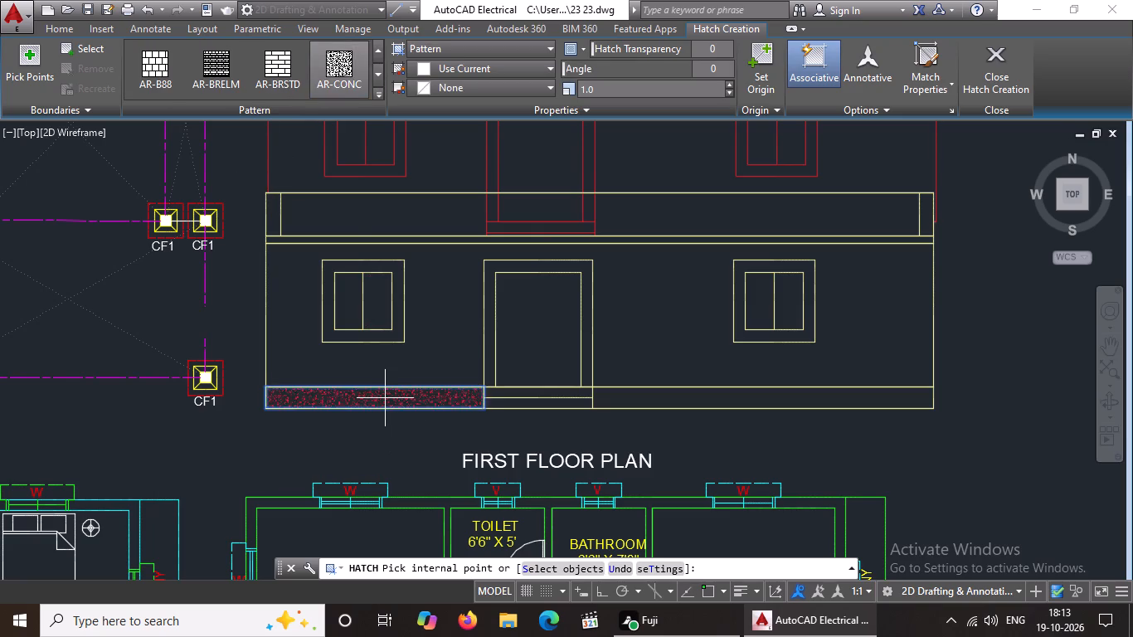
click(659, 398)
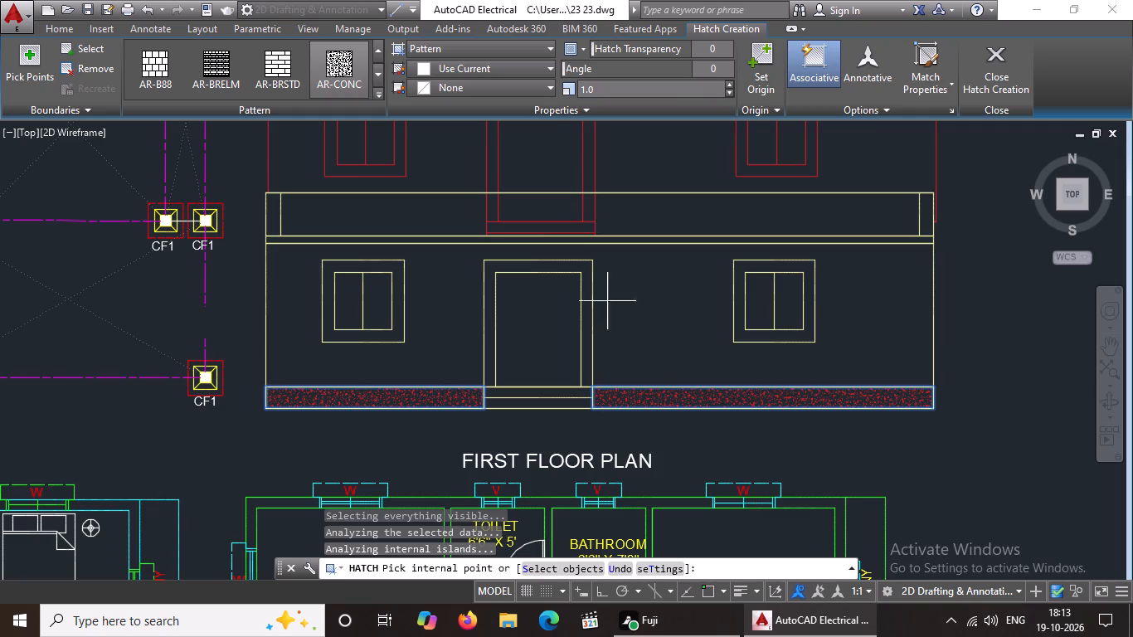
Set the plinth hatch scale to 2.0 and finish the hatch.
click(611, 92)
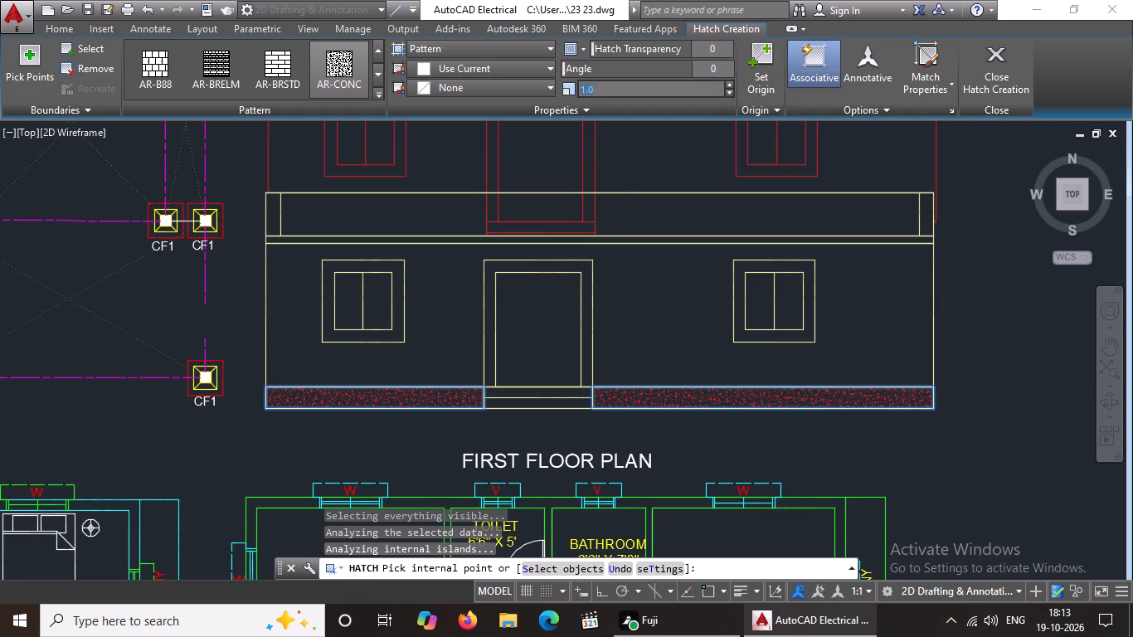
key(BackSpace)
key(BackSpace)
key(BackSpace)
text(2.0)
key(Return)
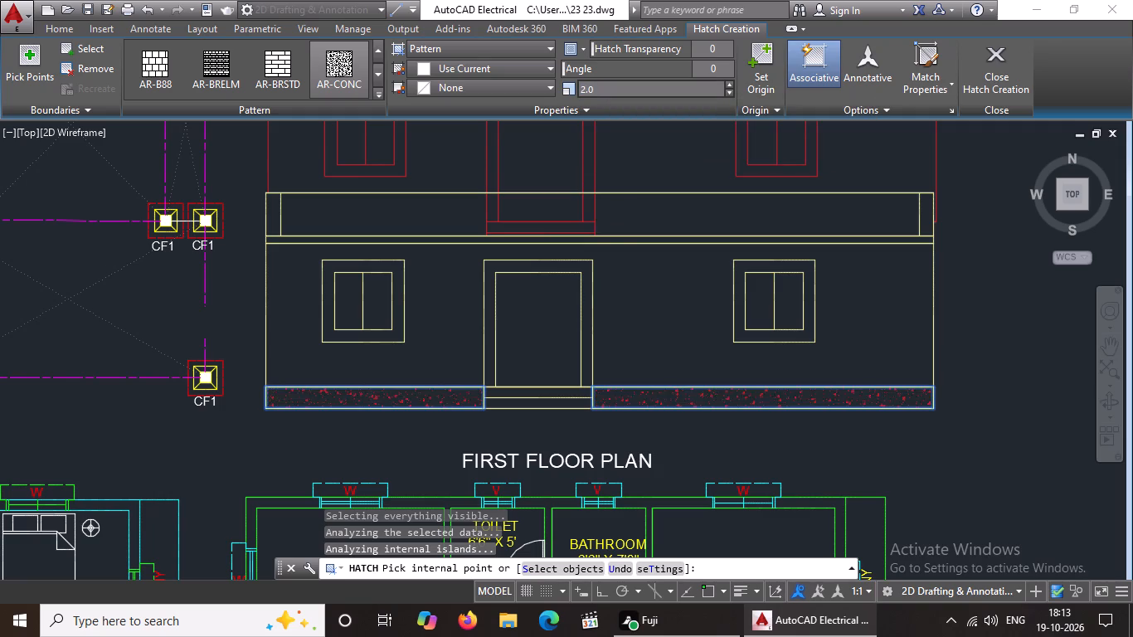
click(999, 80)
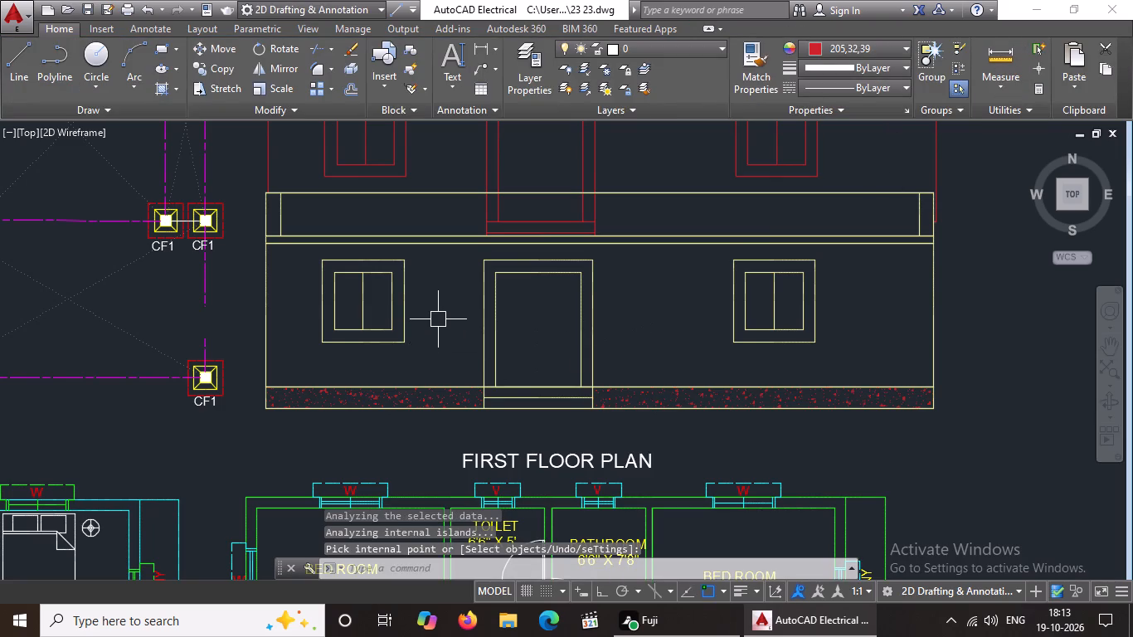
Hatch the ground-floor and upper-storey wall faces around the windows and doors with the AR-BRSTD brick pattern.
middle_drag(433, 344, 419, 426)
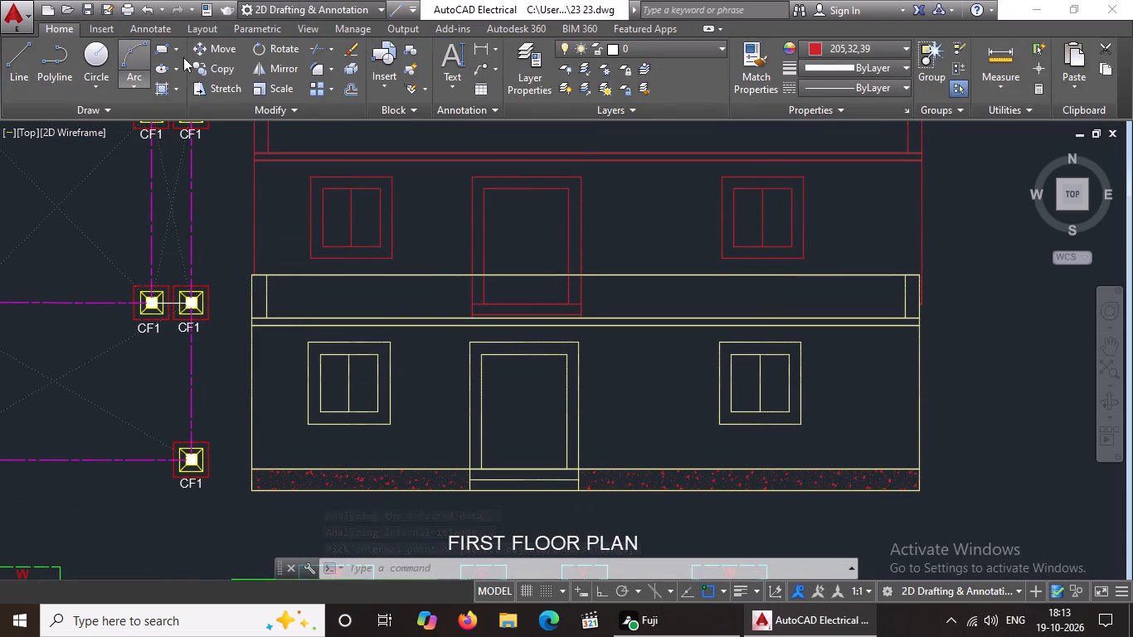
click(175, 87)
click(191, 114)
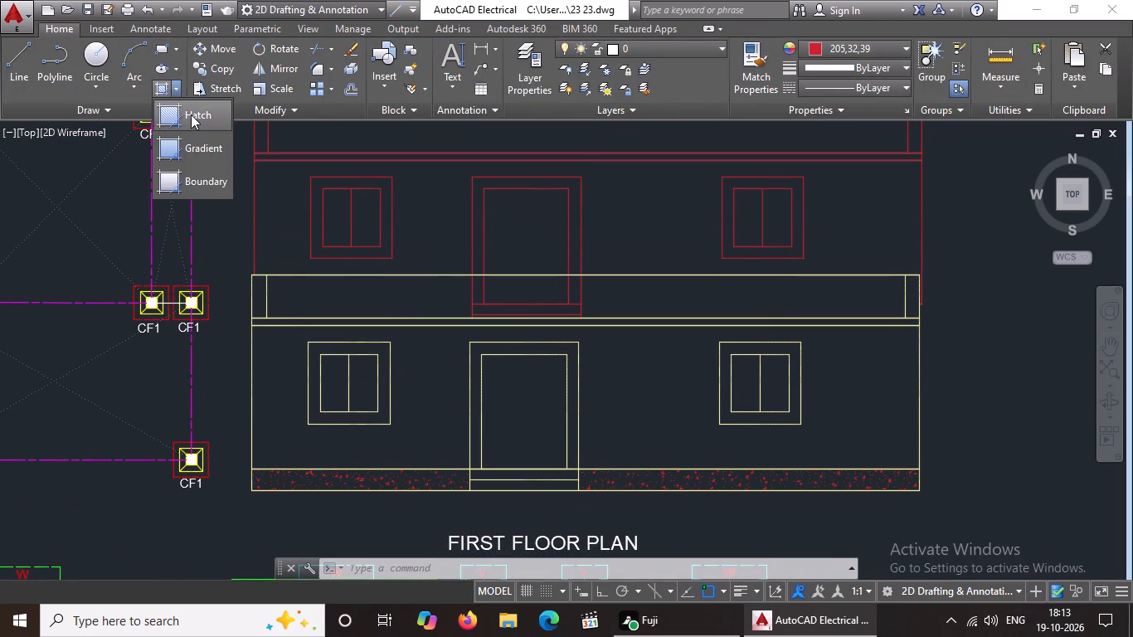
click(265, 71)
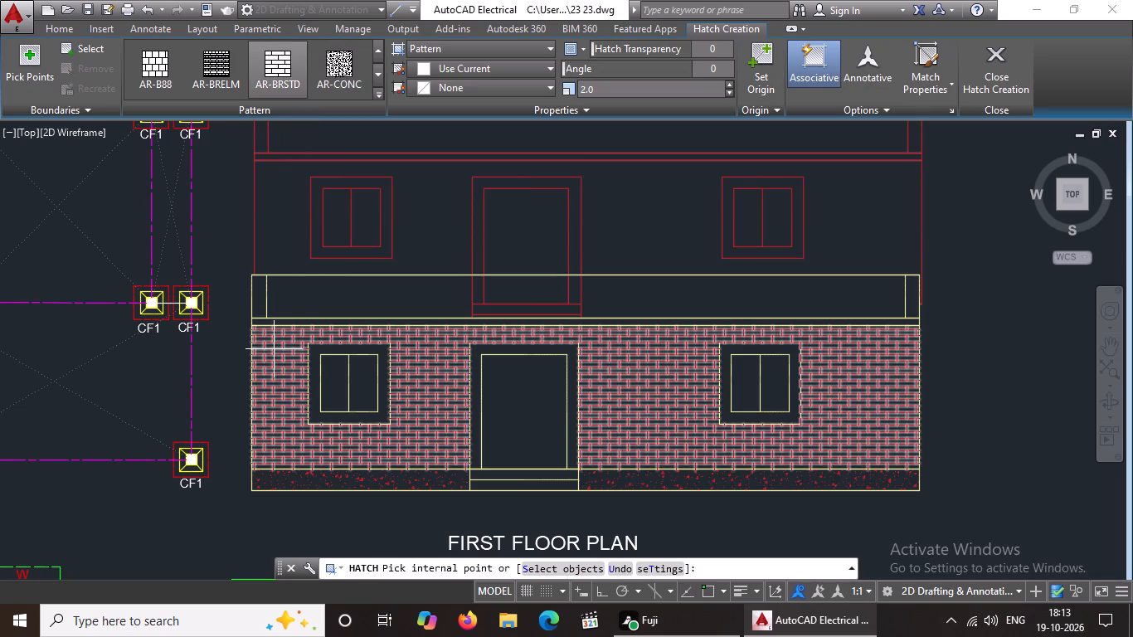
click(274, 349)
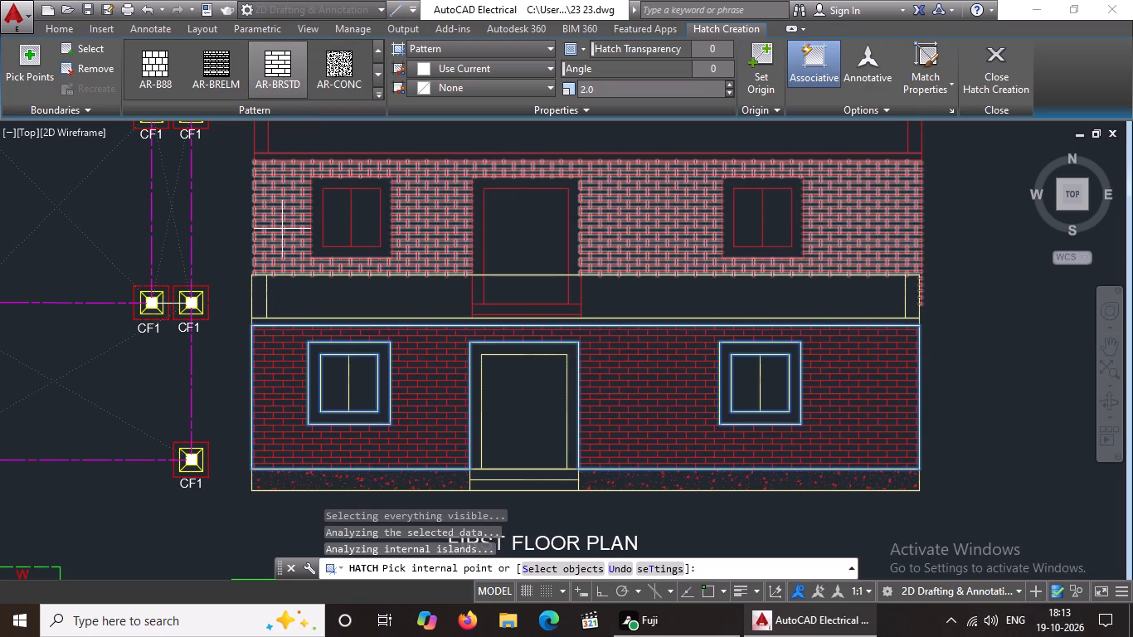
click(283, 231)
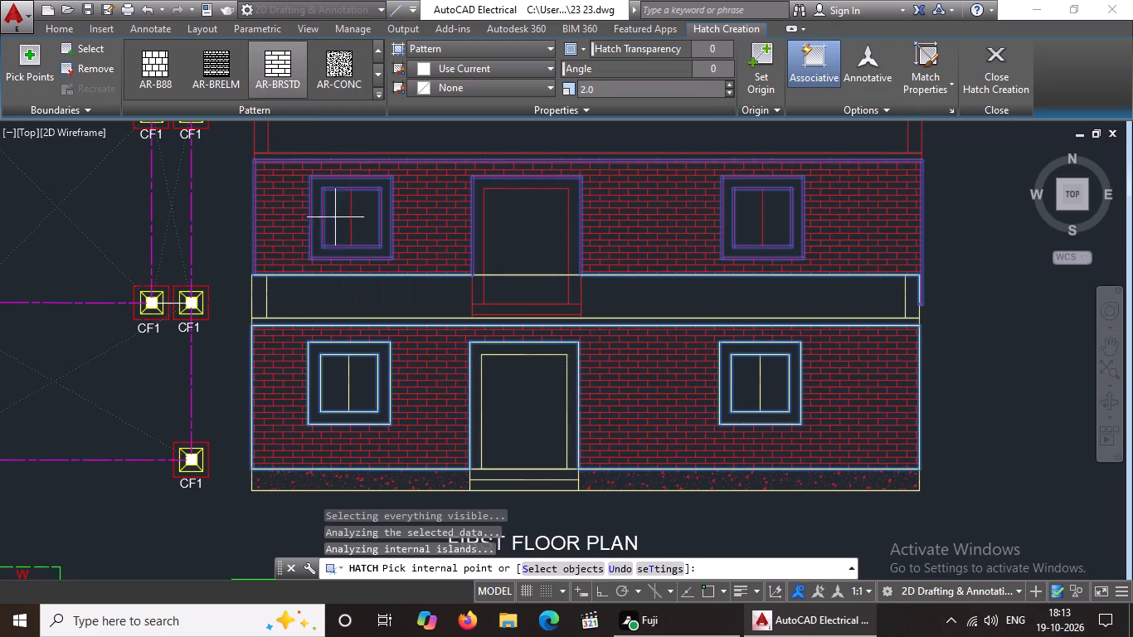
Set the brick hatch scale to 4.0 for both storeys' walls and finish the hatch.
click(647, 89)
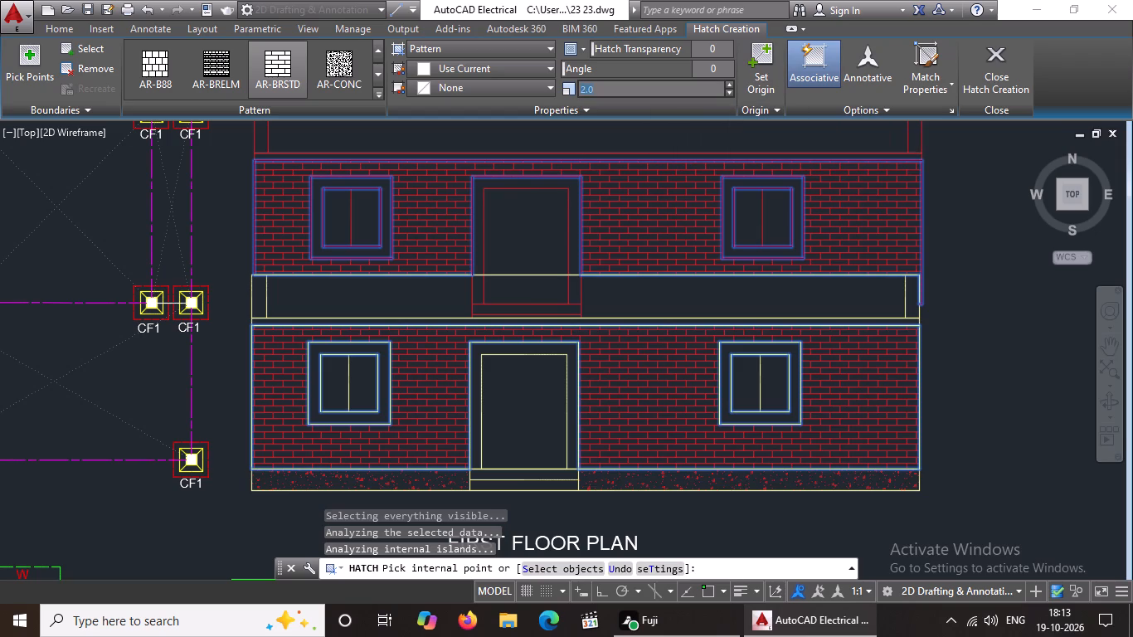
key(BackSpace)
key(BackSpace)
key(BackSpace)
key(BackSpace)
text(4.0)
key(Return)
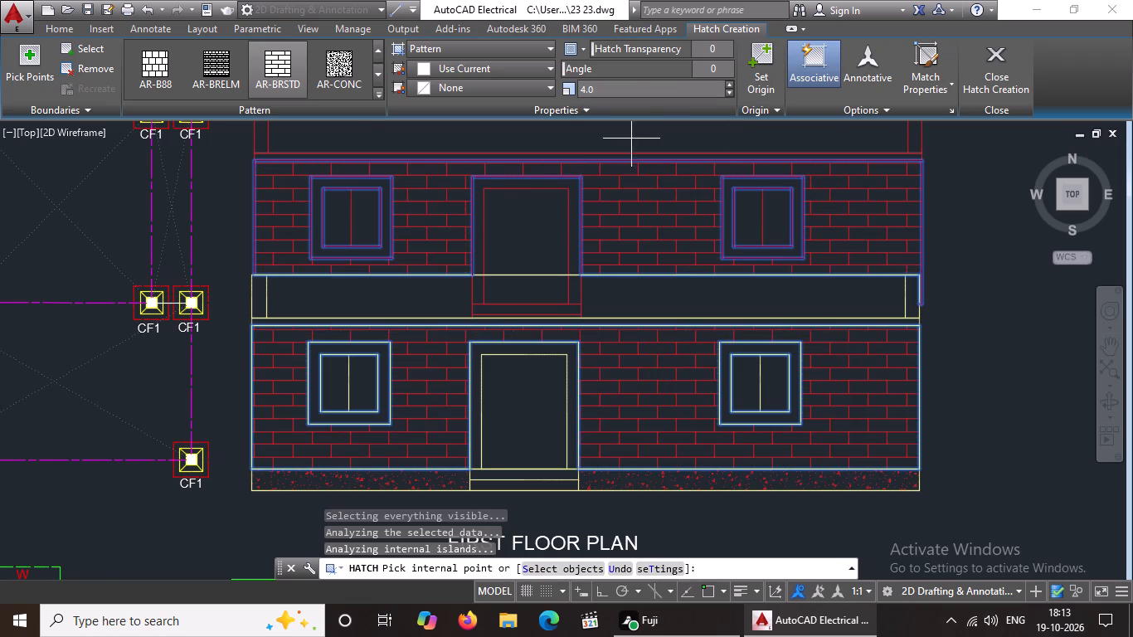
scroll(620, 182, down, 1)
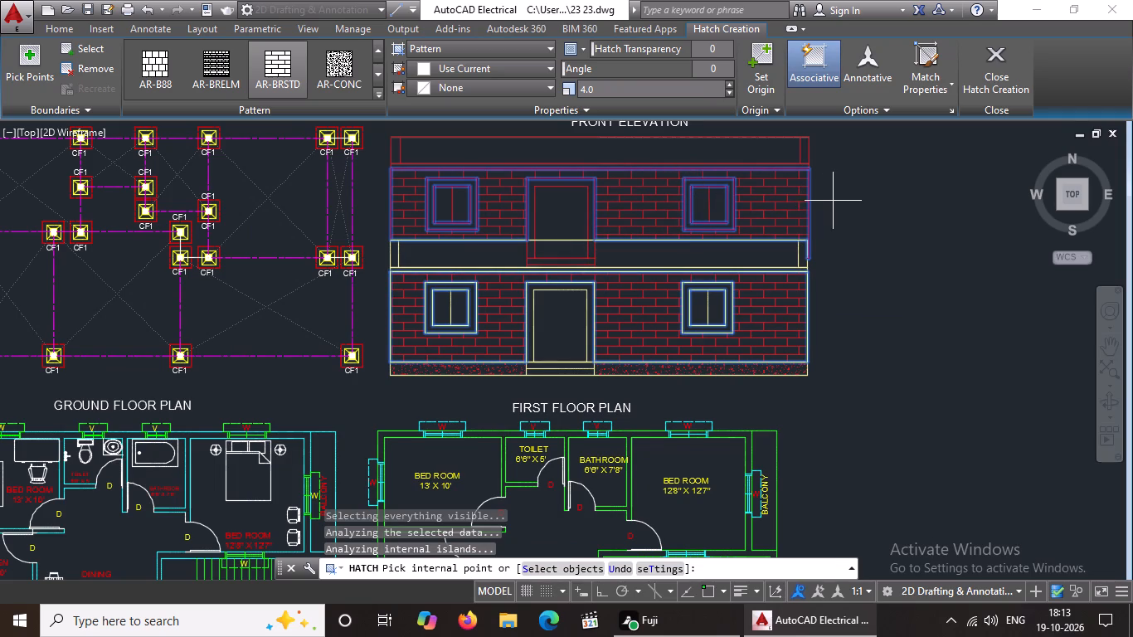
middle_drag(824, 203, 800, 221)
key(Escape)
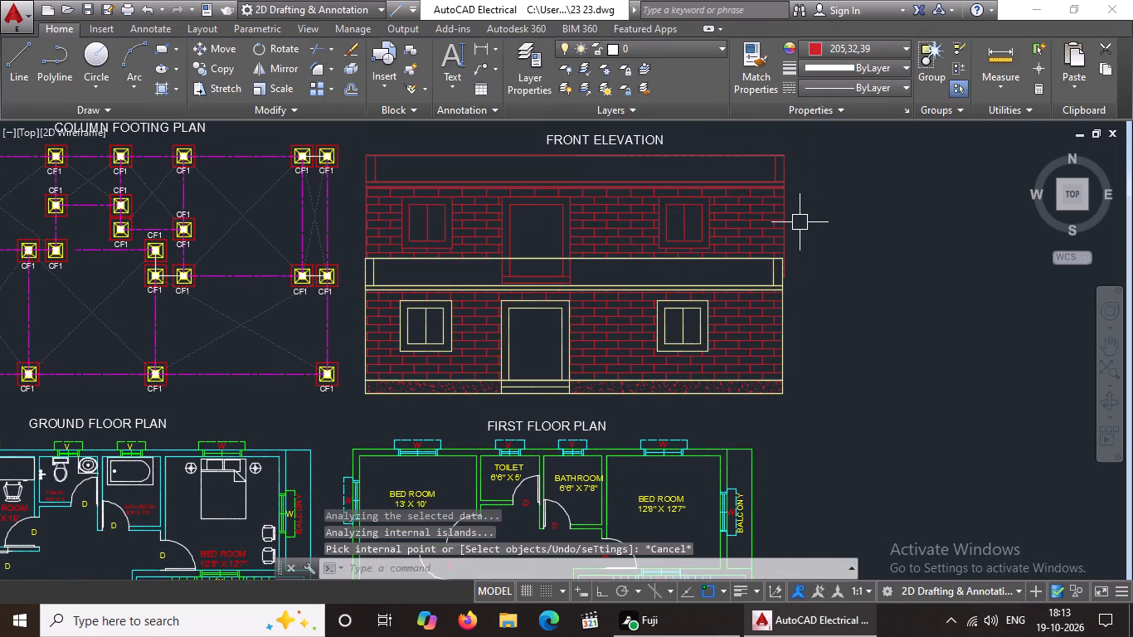
Hatch the roof parapet and the first-floor parapet bands on both sides of the upper door with the AR-PARQ1 pattern.
click(173, 85)
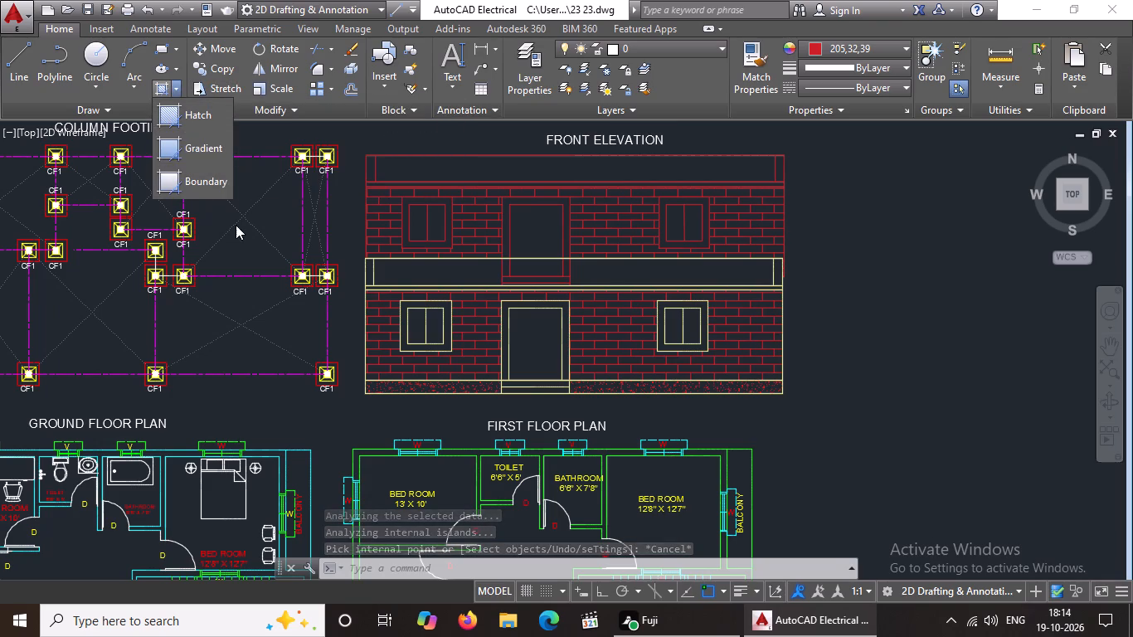
click(202, 119)
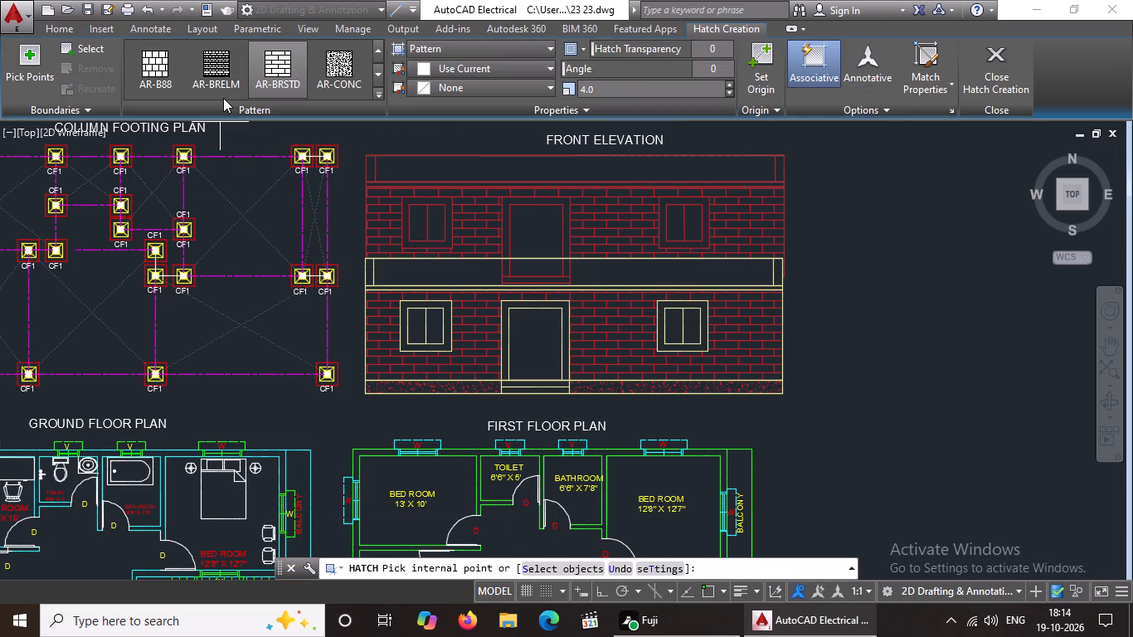
scroll(294, 77, down, 2)
scroll(288, 77, up, 6)
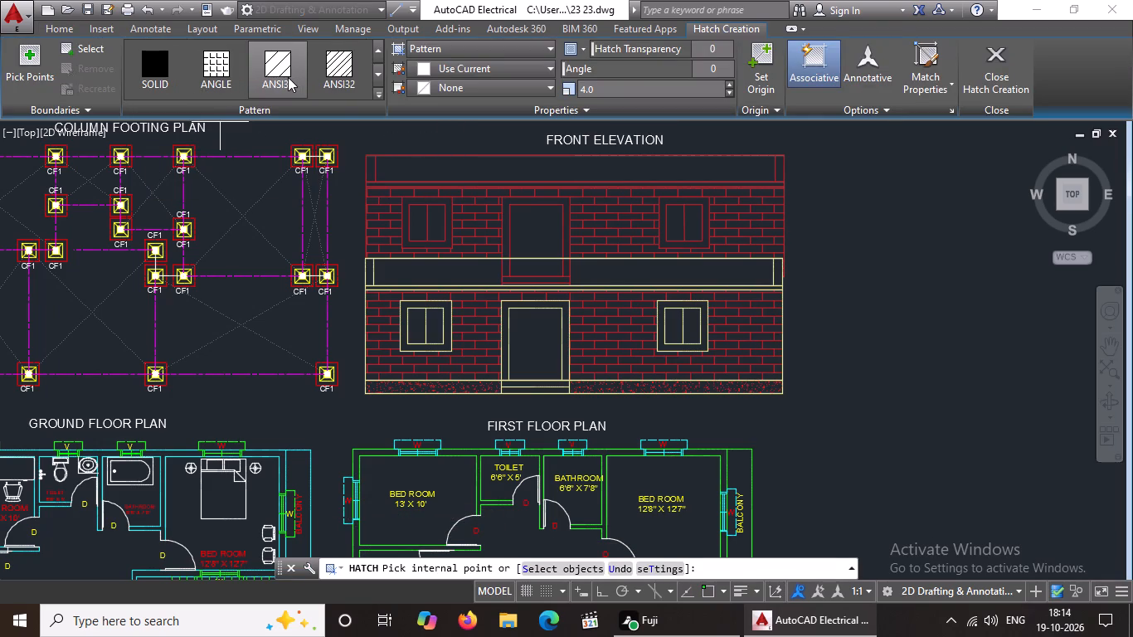
scroll(288, 77, up, 7)
scroll(286, 77, down, 3)
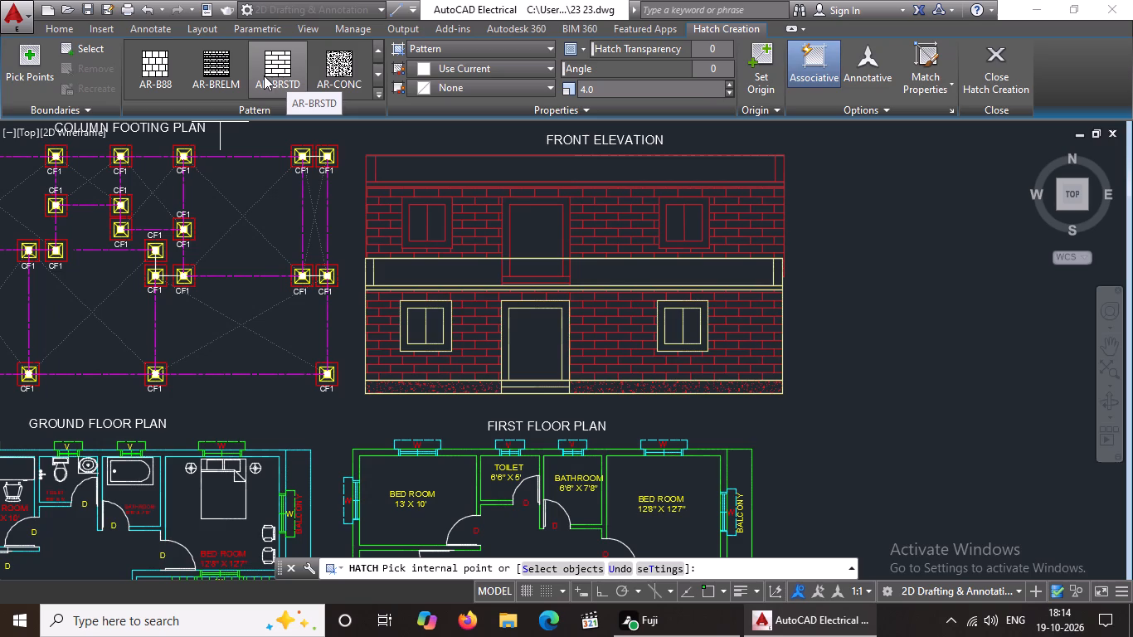
click(228, 63)
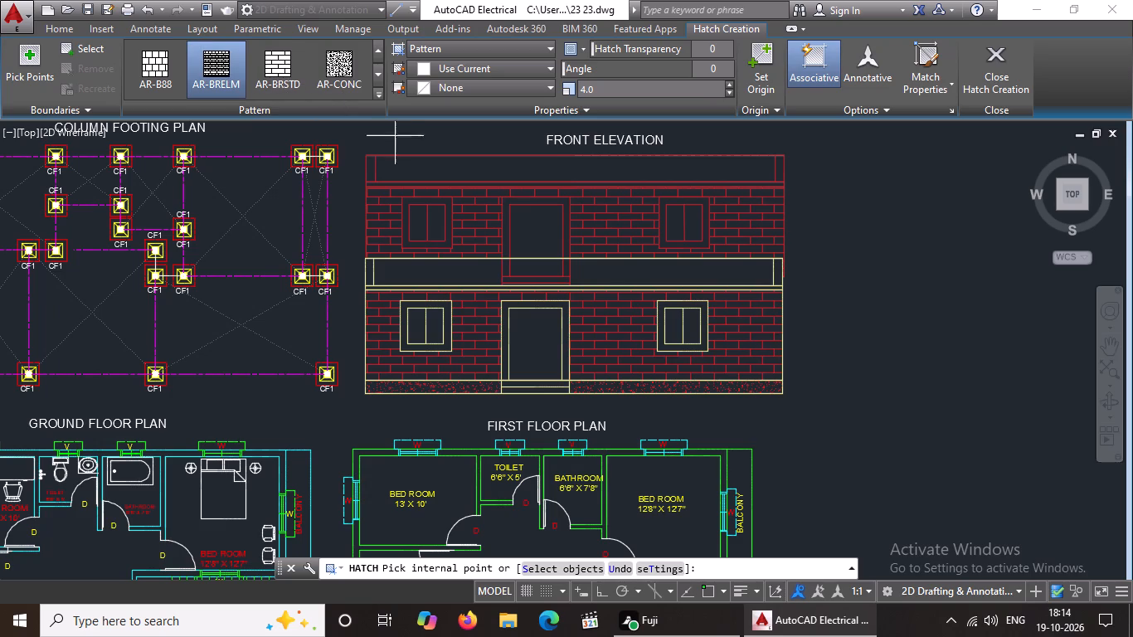
scroll(229, 73, down, 1)
click(226, 69)
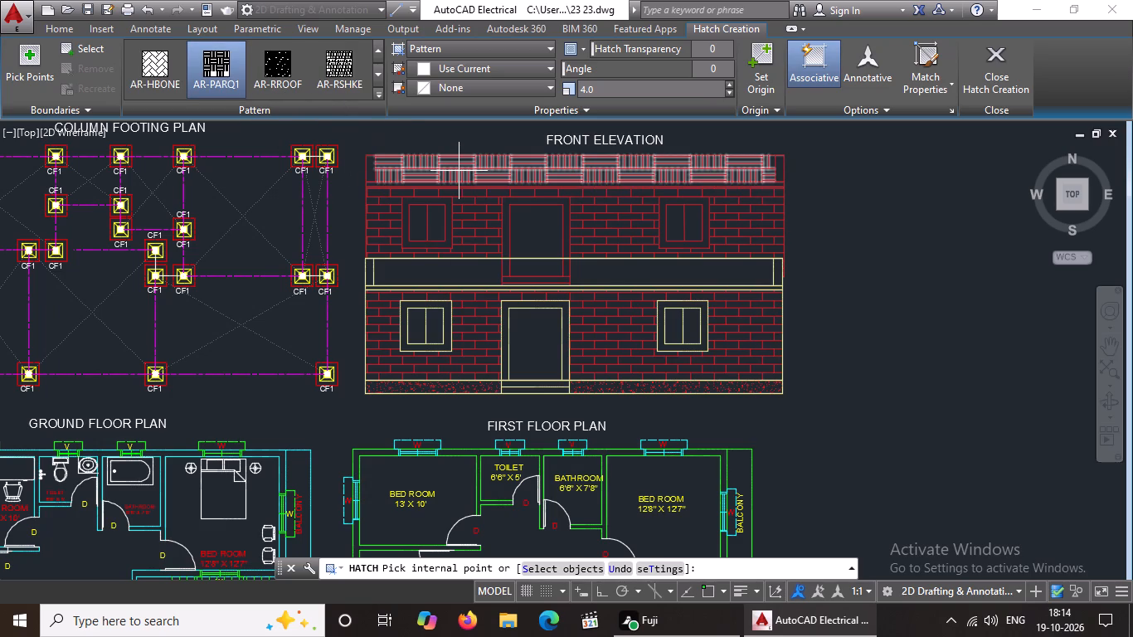
click(459, 171)
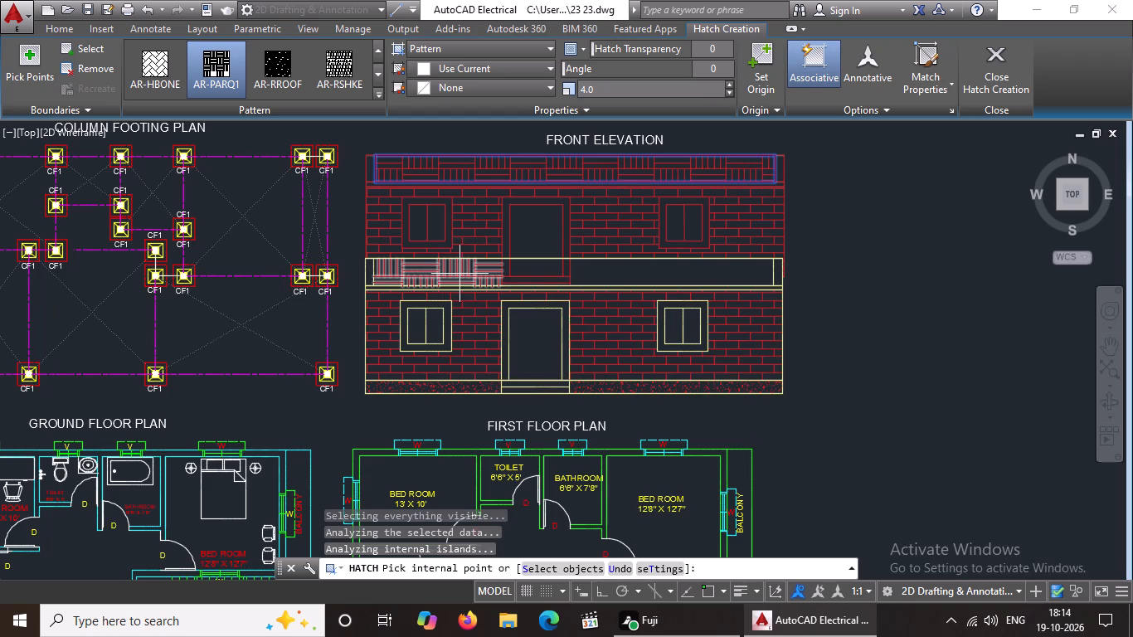
click(460, 274)
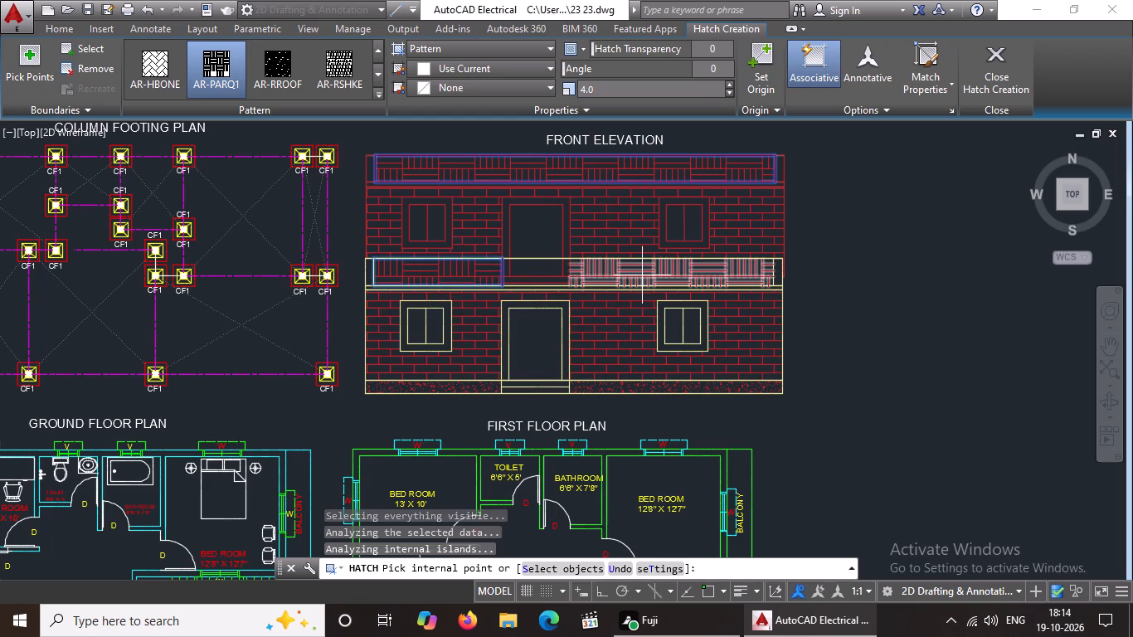
click(642, 275)
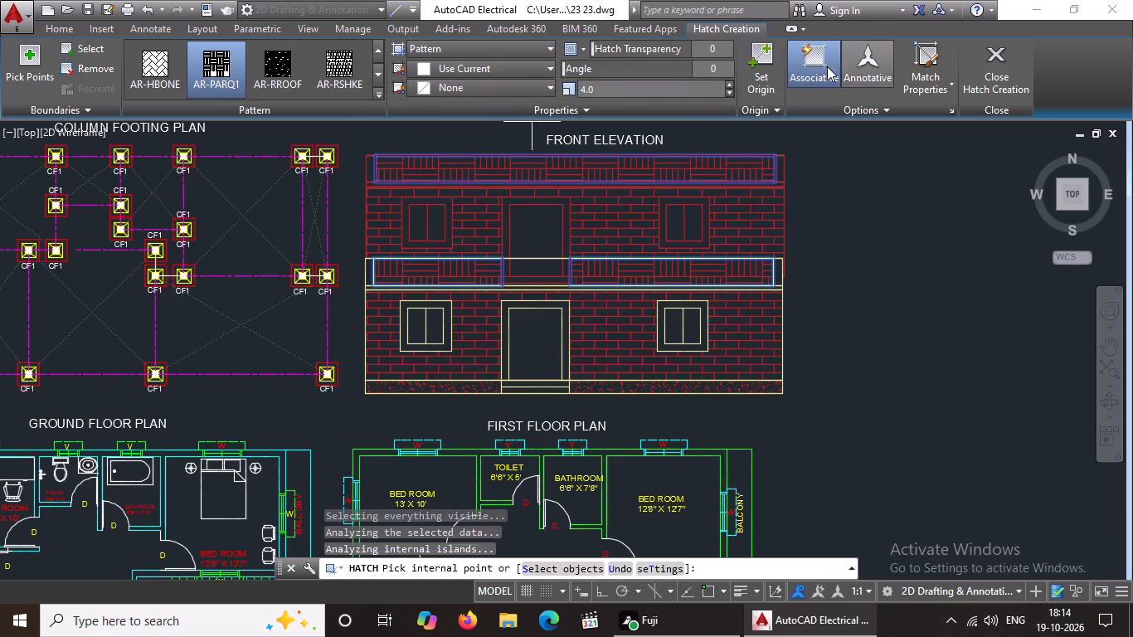
Set the parapet hatch colour to Yellow and finish the hatch.
click(531, 69)
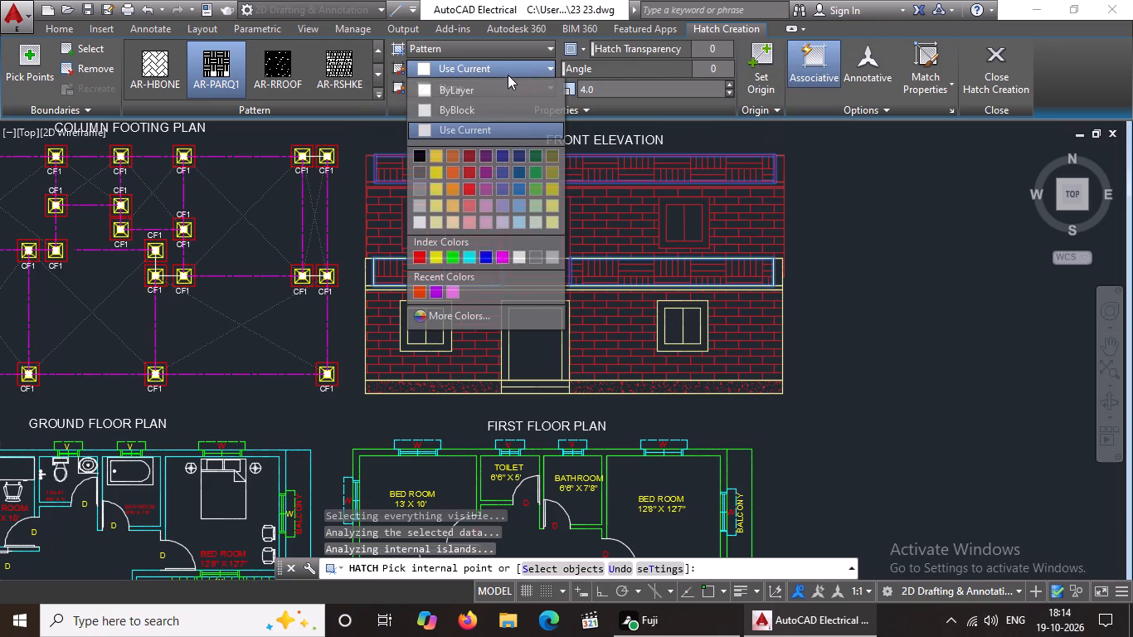
click(438, 260)
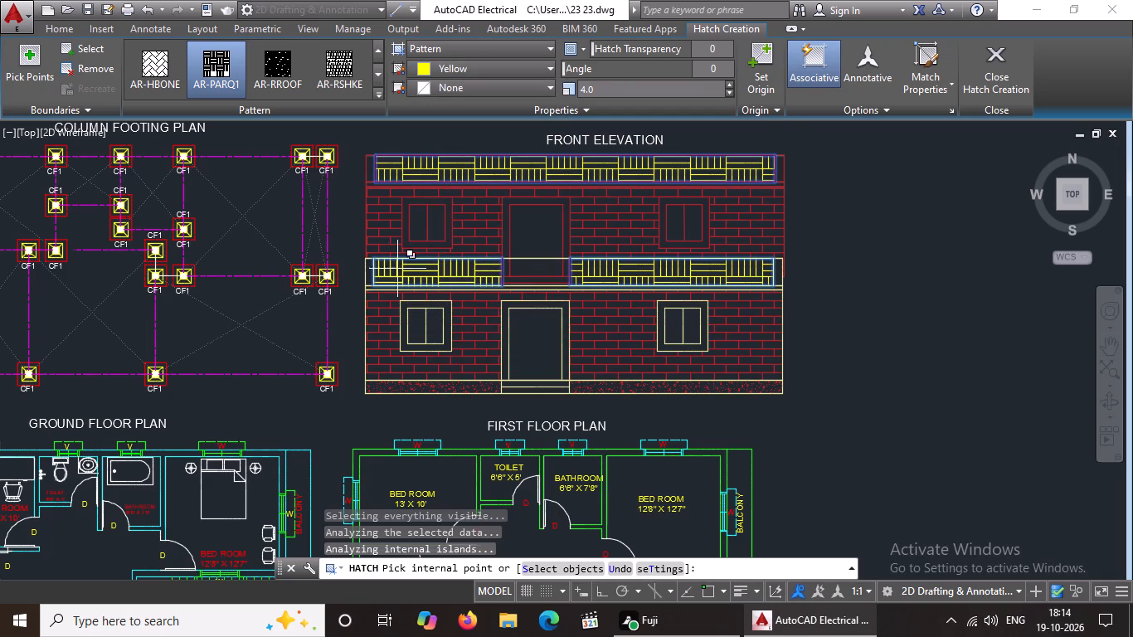
click(986, 63)
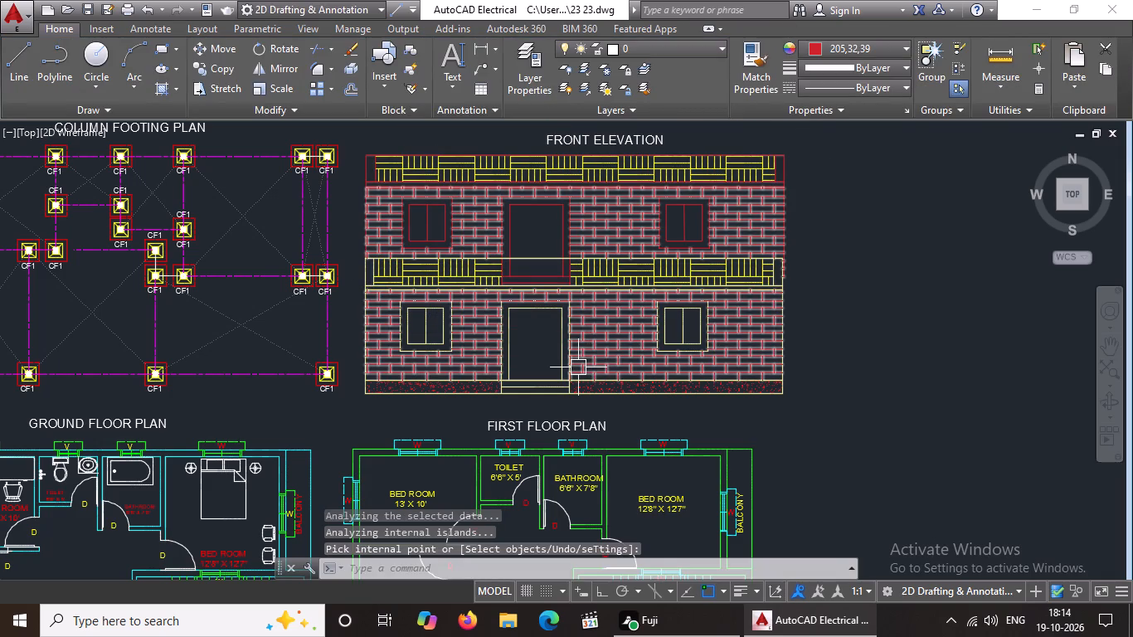
key(Escape)
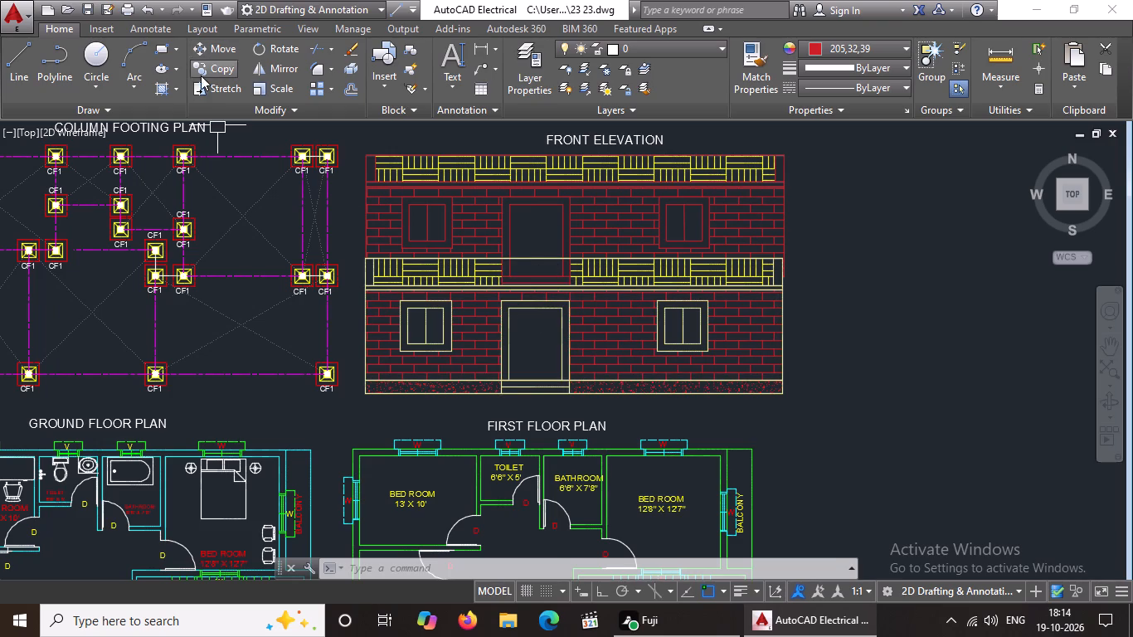
Hatch both panes of the two ground-floor windows in the front elevation with the GOST_GLASS pattern.
click(171, 88)
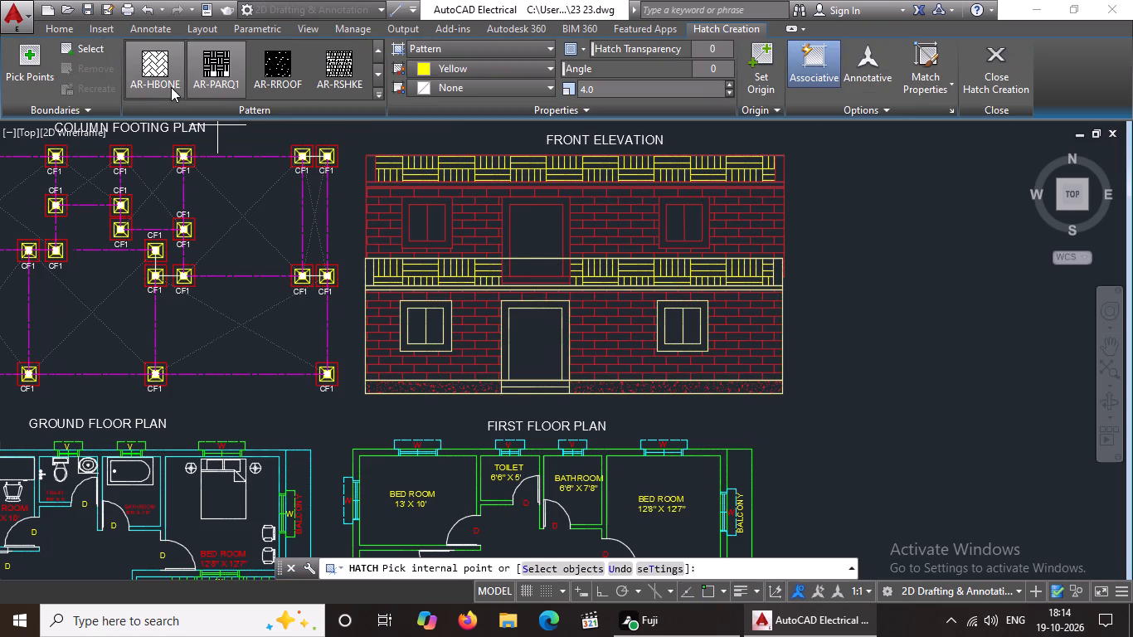
scroll(281, 66, down, 3)
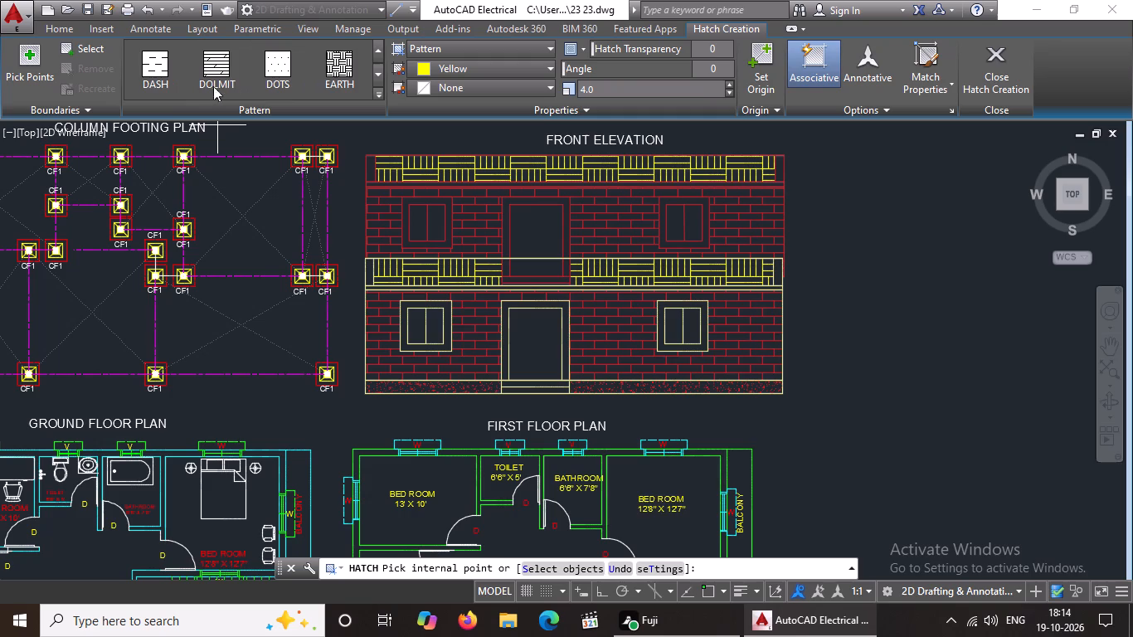
scroll(244, 73, down, 3)
scroll(257, 76, up, 5)
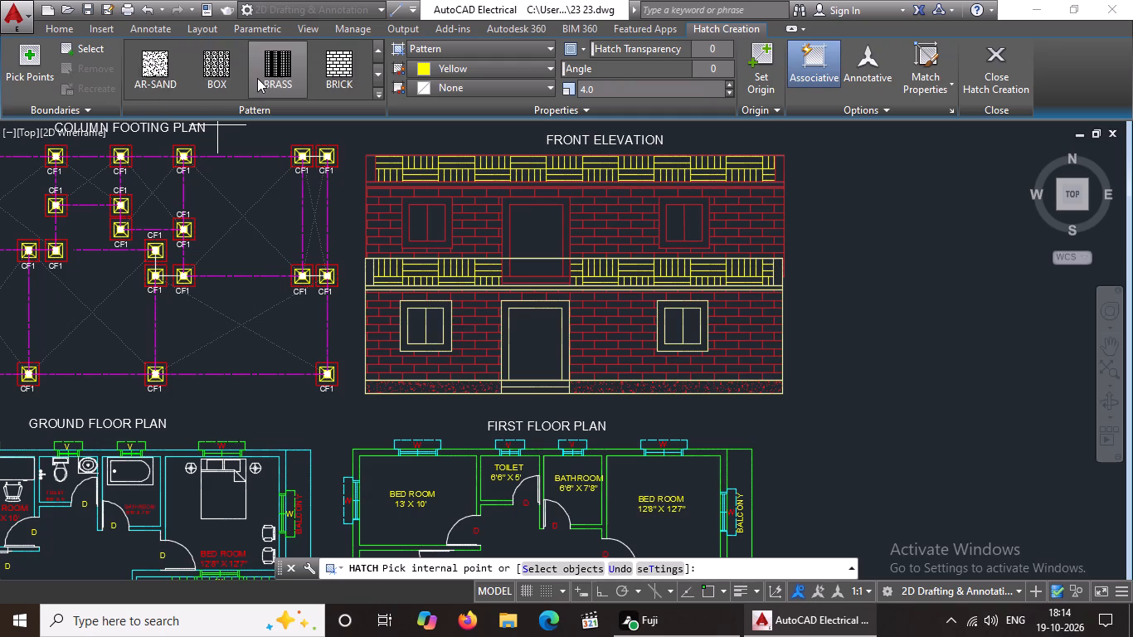
scroll(257, 78, up, 5)
scroll(265, 76, down, 2)
scroll(265, 76, up, 2)
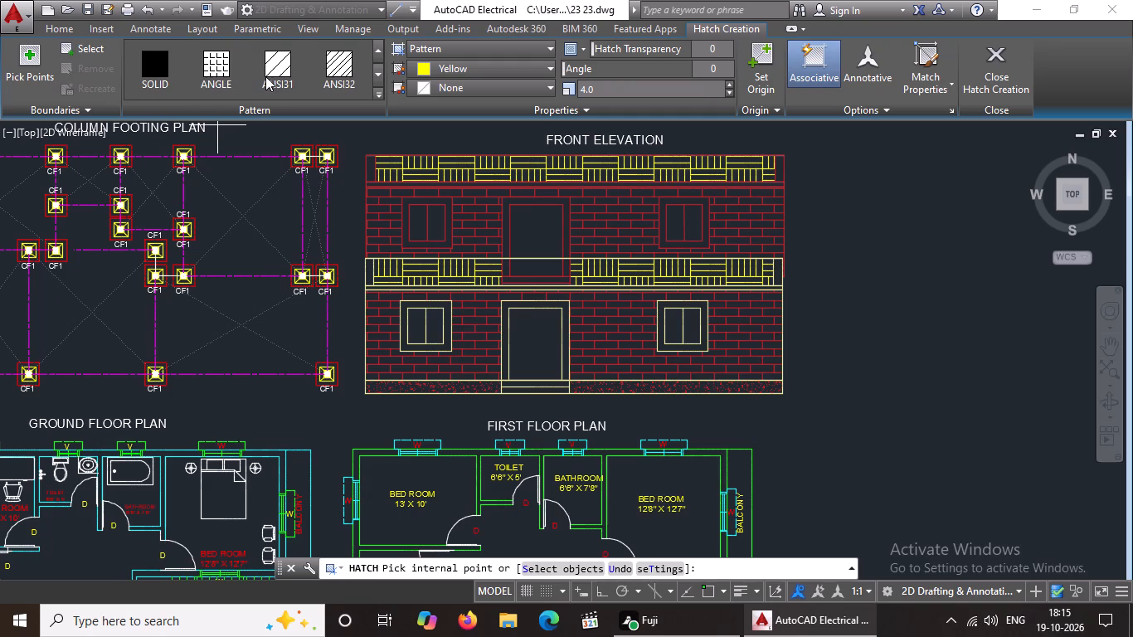
scroll(265, 76, up, 6)
scroll(268, 83, down, 4)
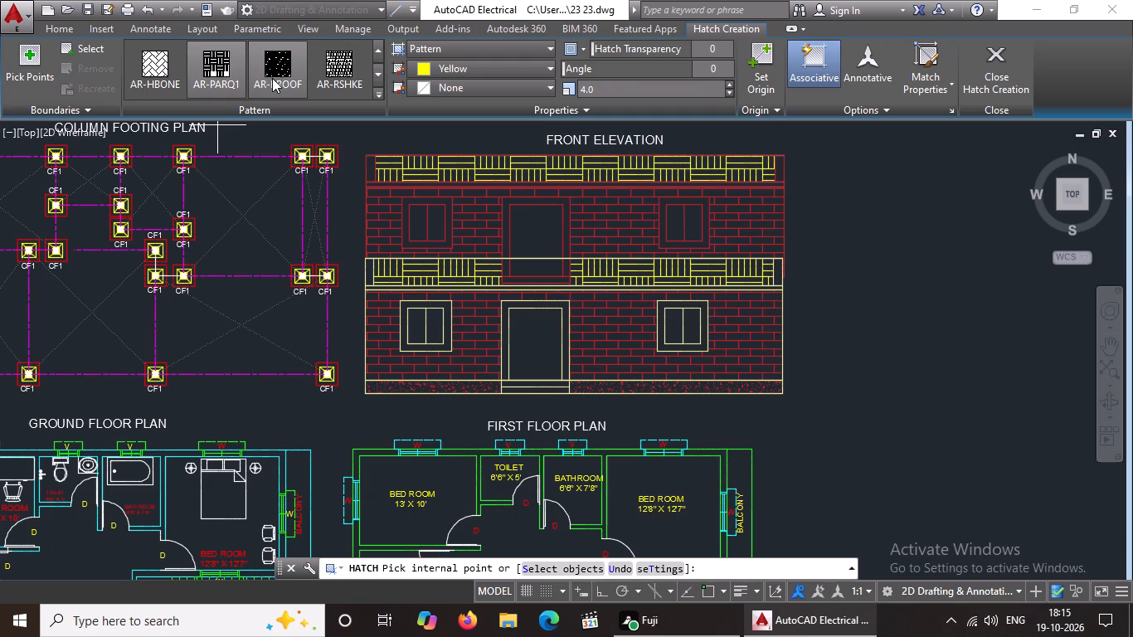
scroll(273, 77, down, 2)
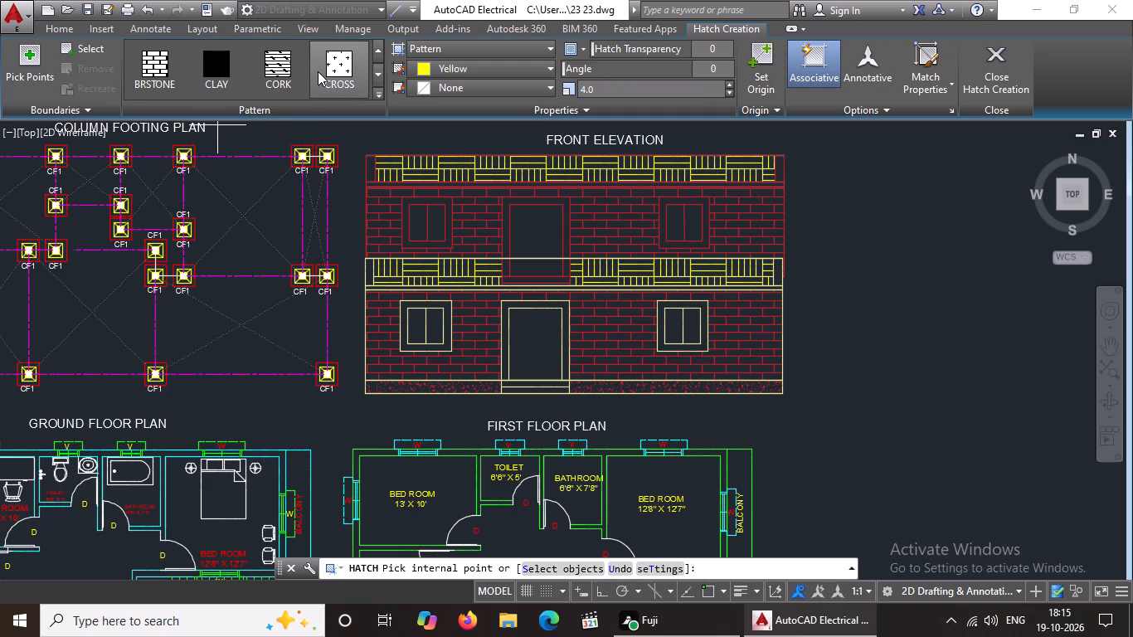
scroll(346, 81, down, 1)
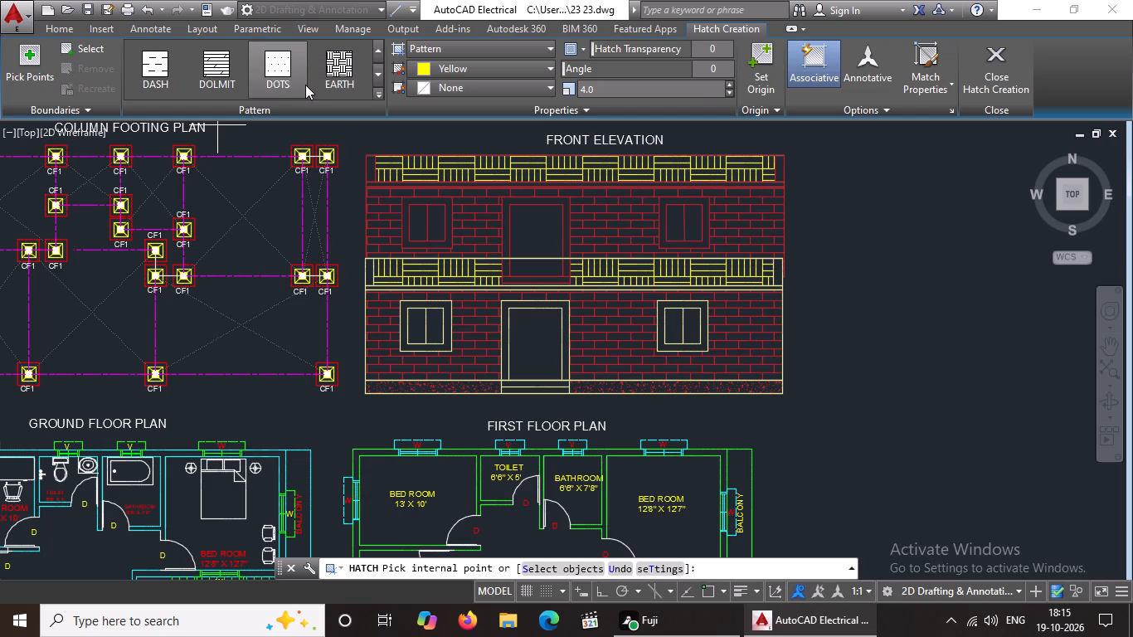
scroll(247, 78, down, 1)
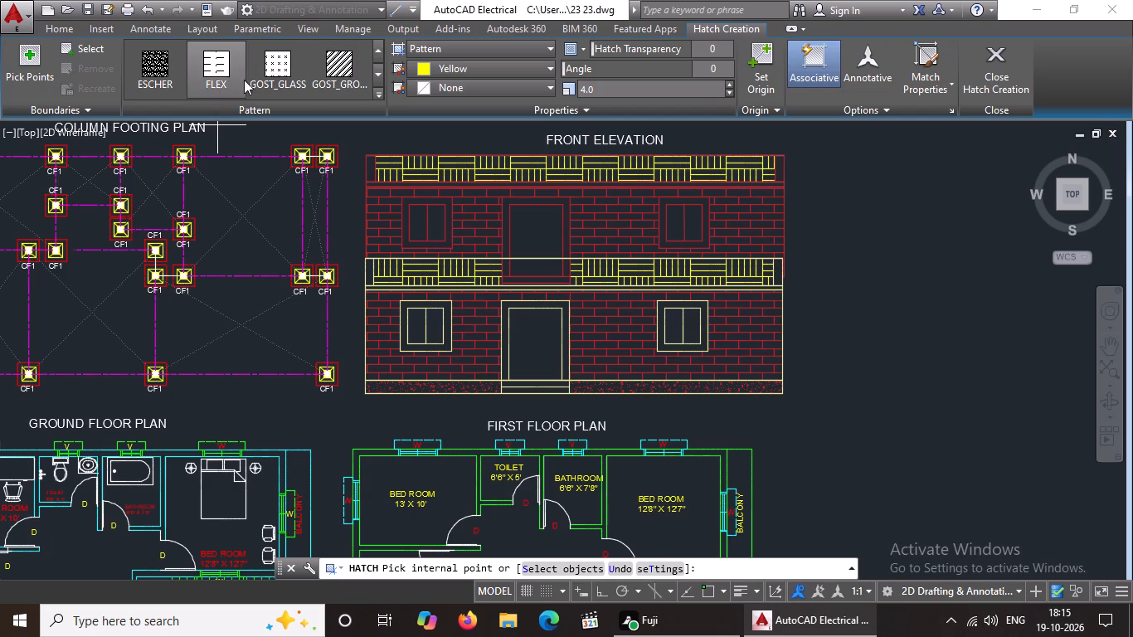
click(279, 71)
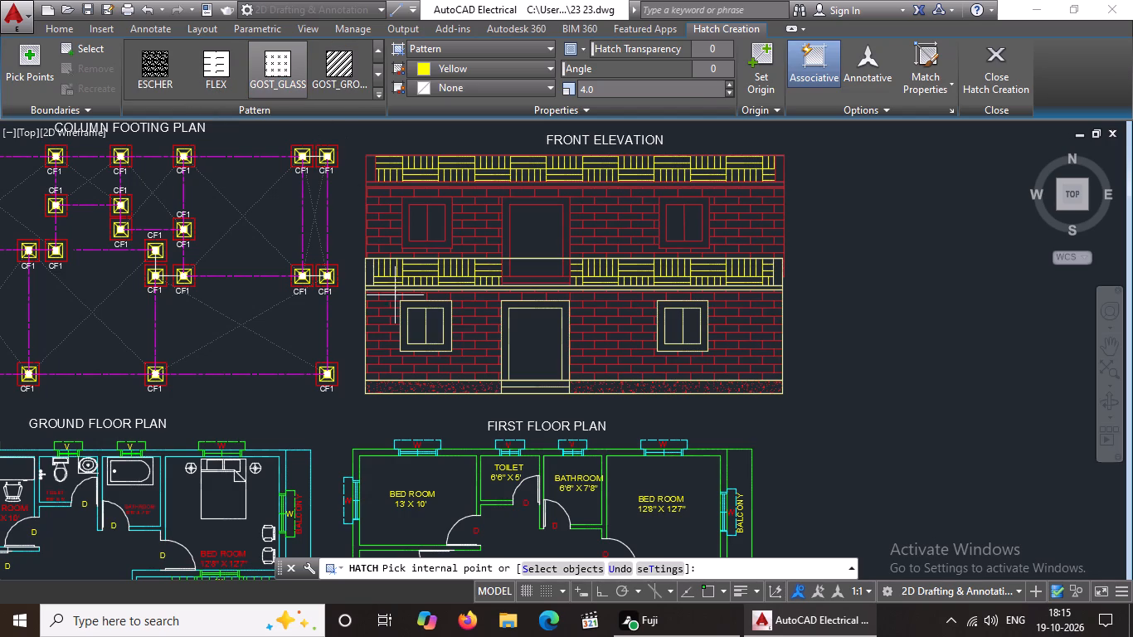
scroll(423, 328, up, 3)
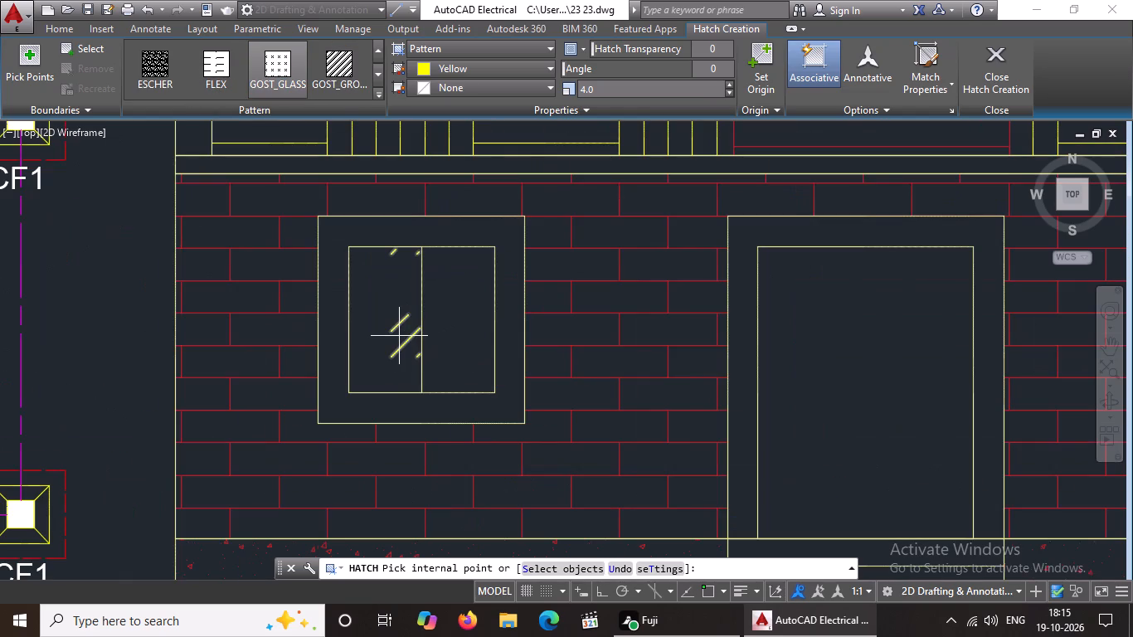
click(399, 336)
click(443, 323)
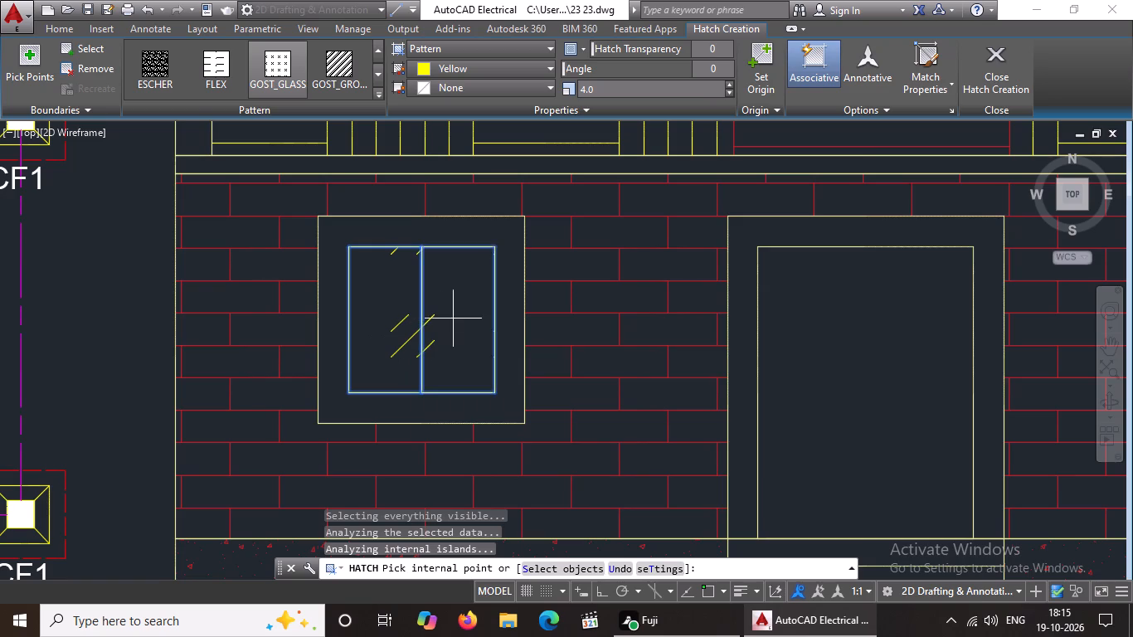
scroll(455, 318, down, 4)
scroll(709, 335, up, 2)
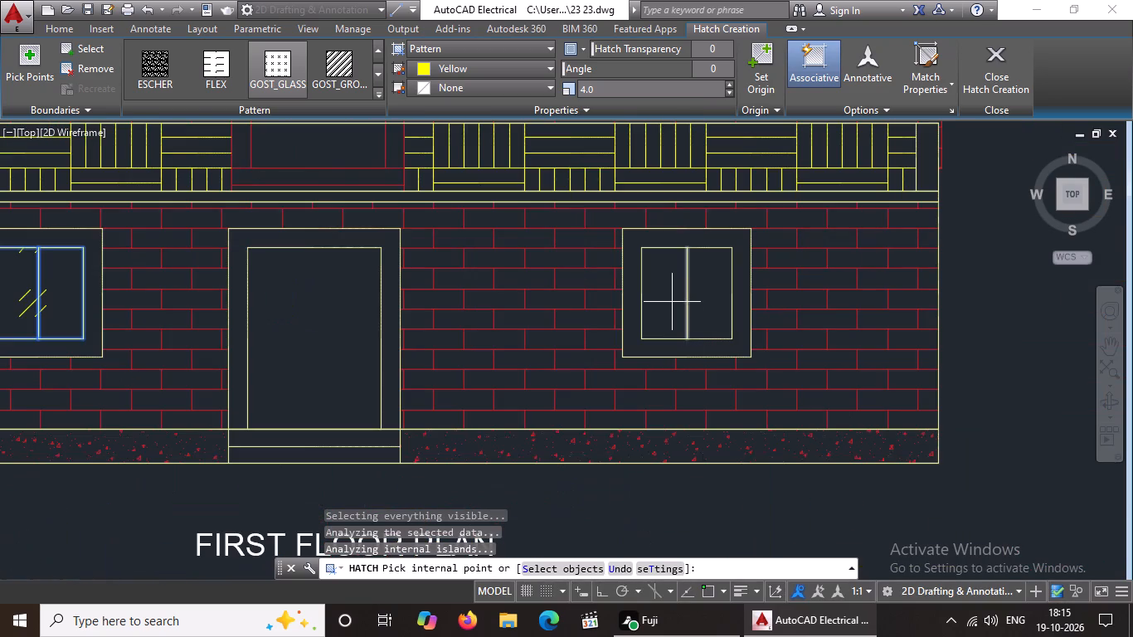
click(672, 299)
click(702, 302)
Add both panes of the two upper-storey windows to the GOST_GLASS hatch.
scroll(702, 303, down, 4)
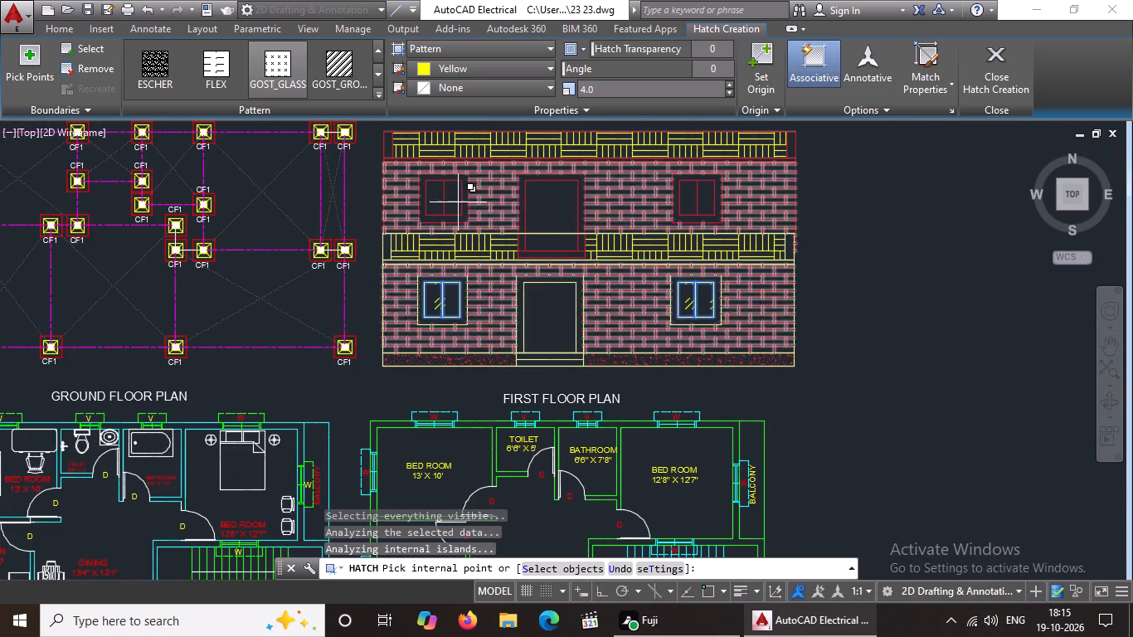
scroll(440, 200, up, 3)
click(409, 194)
click(461, 187)
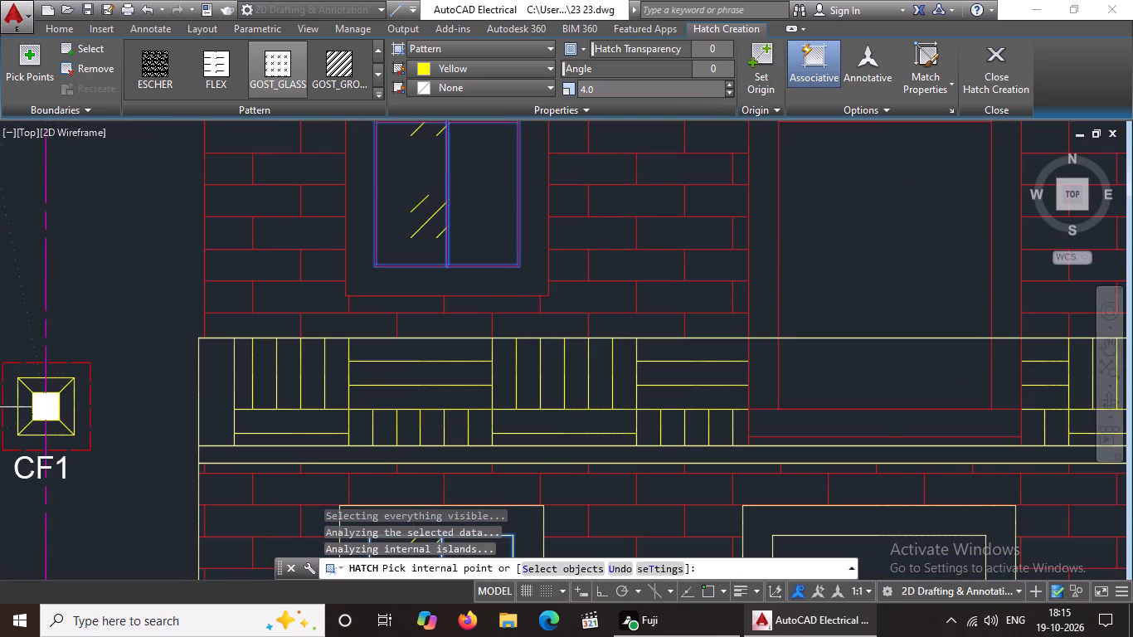
scroll(469, 187, down, 3)
scroll(741, 209, up, 2)
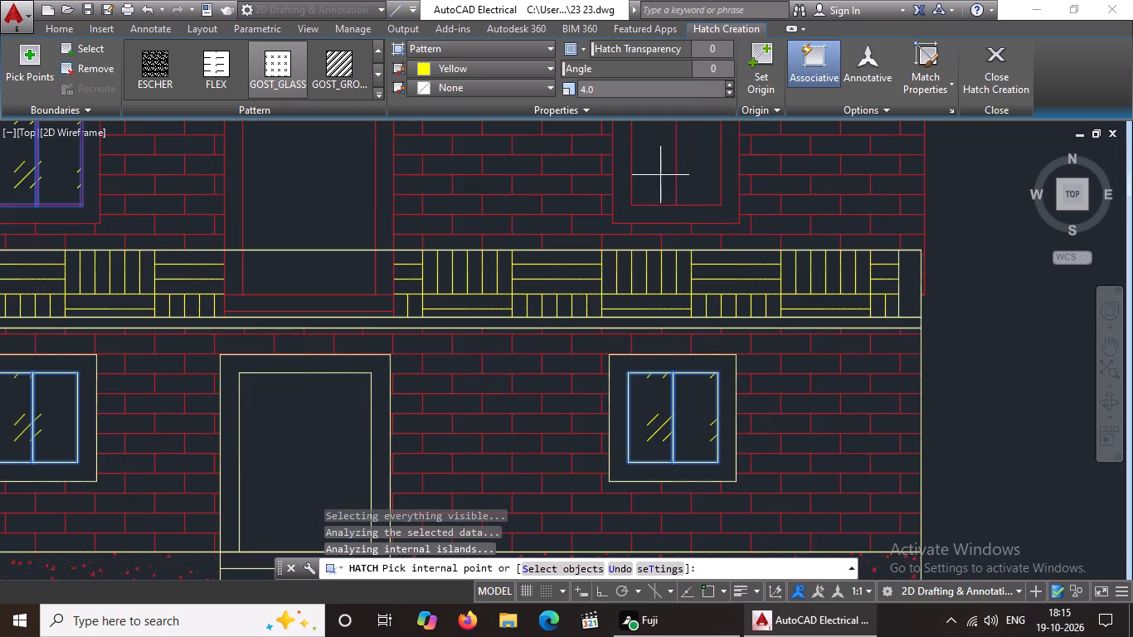
click(660, 175)
click(681, 168)
click(694, 171)
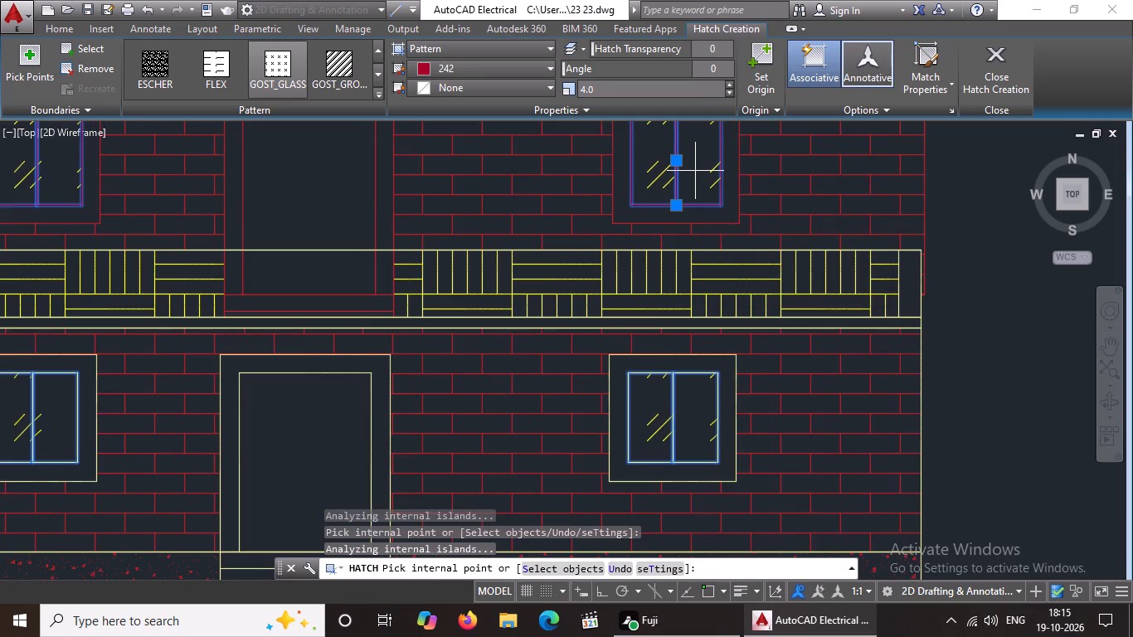
Set the window glass hatch scale to 2.0, finish the hatch and clear the selection.
scroll(693, 172, down, 3)
click(613, 91)
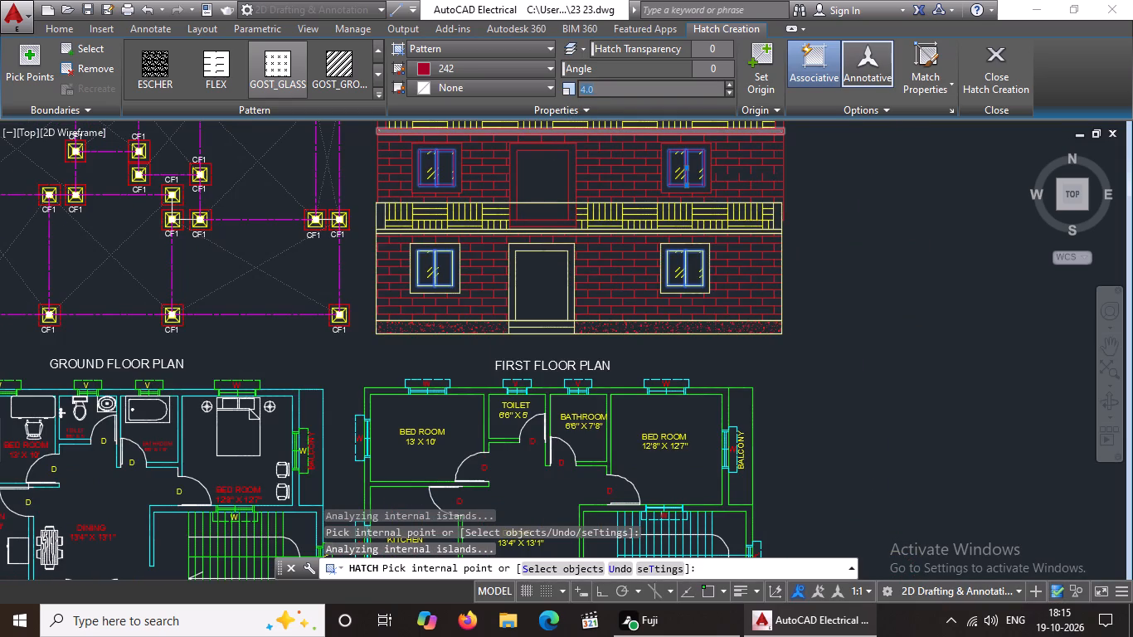
key(BackSpace)
key(BackSpace)
key(BackSpace)
text(2.0)
key(Return)
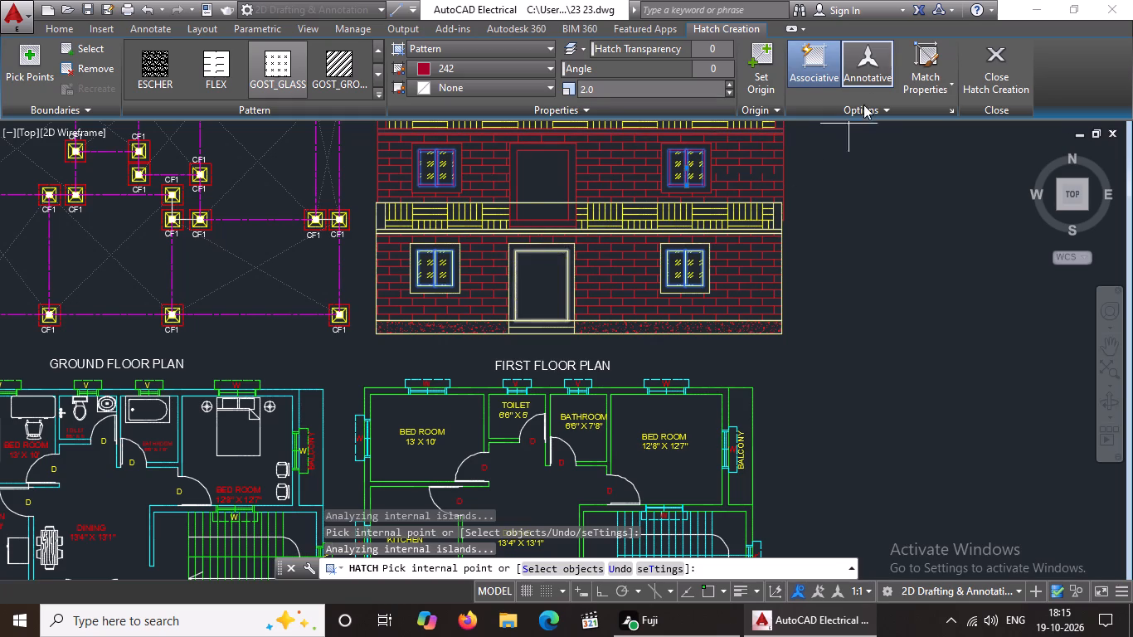
click(982, 75)
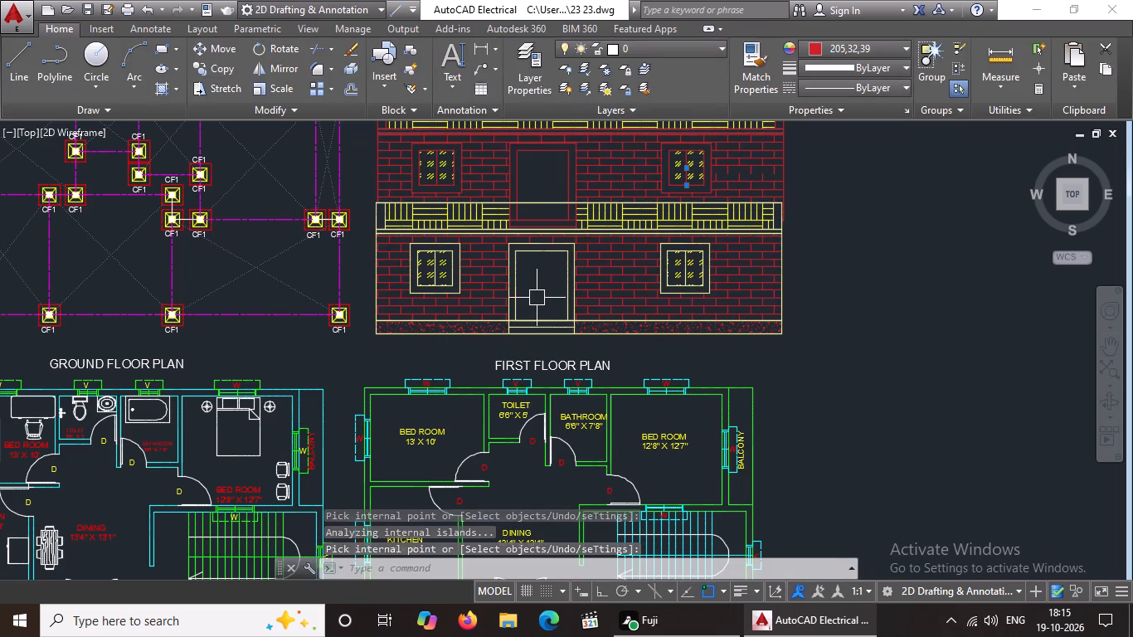
scroll(541, 296, down, 1)
scroll(532, 274, up, 2)
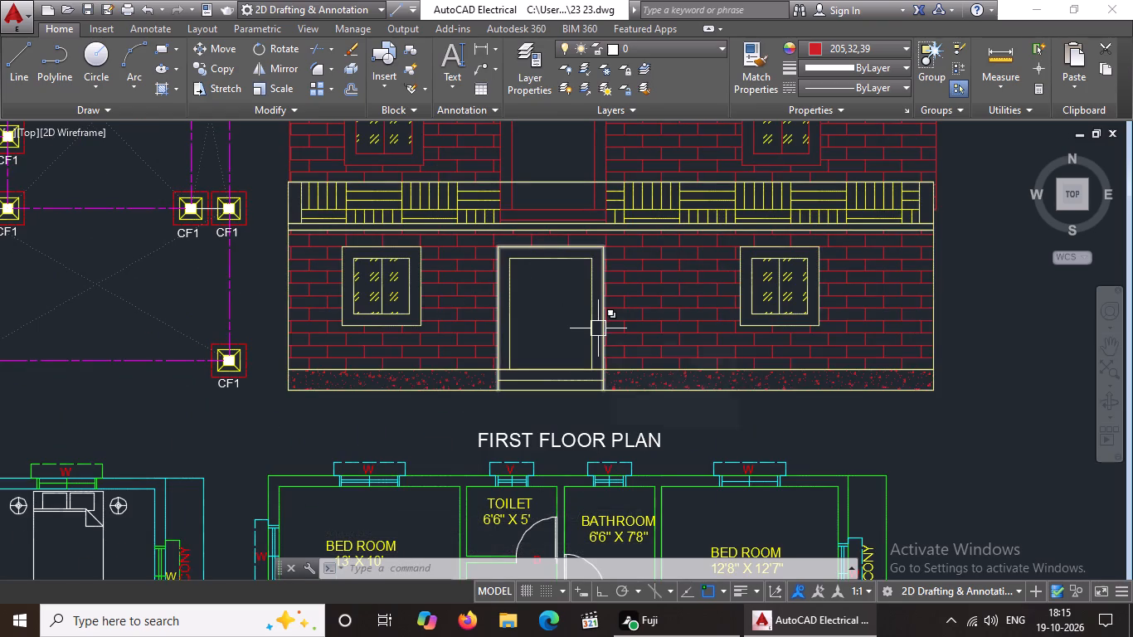
key(Escape)
With Ortho on, draw a short horizontal handle line on the ground-floor door in the front elevation.
key(l)
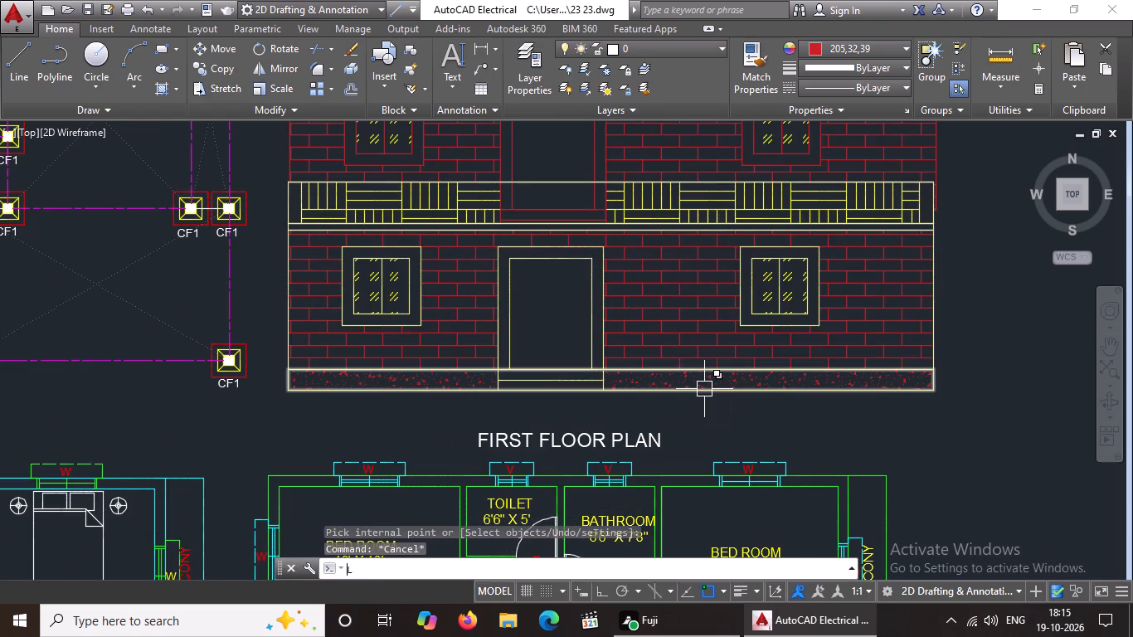
key(Return)
scroll(546, 319, up, 1)
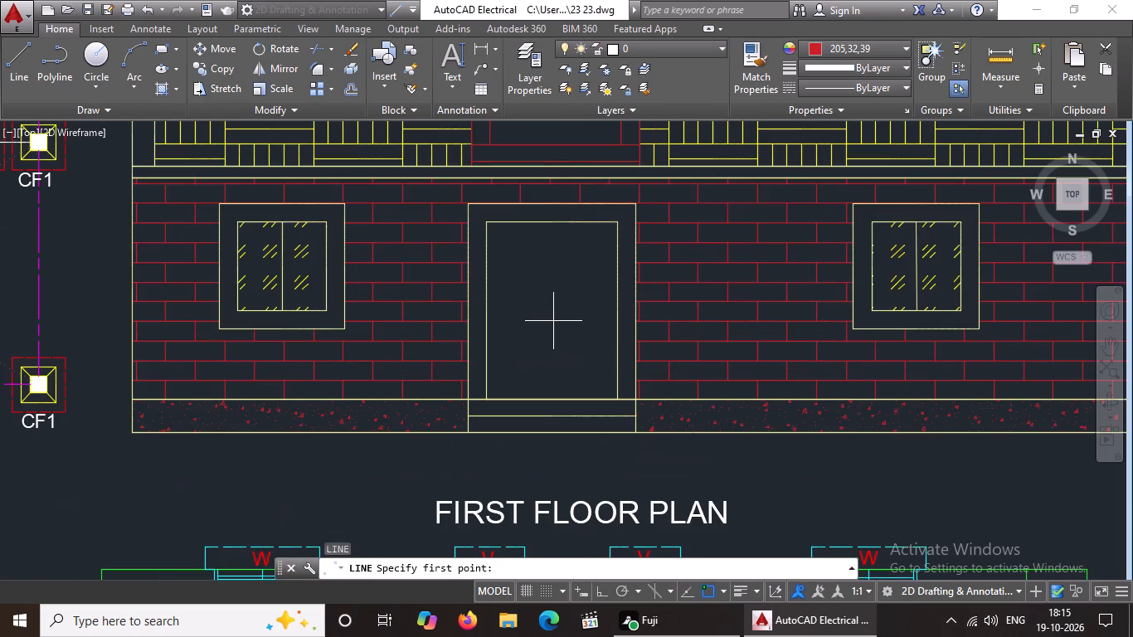
click(565, 324)
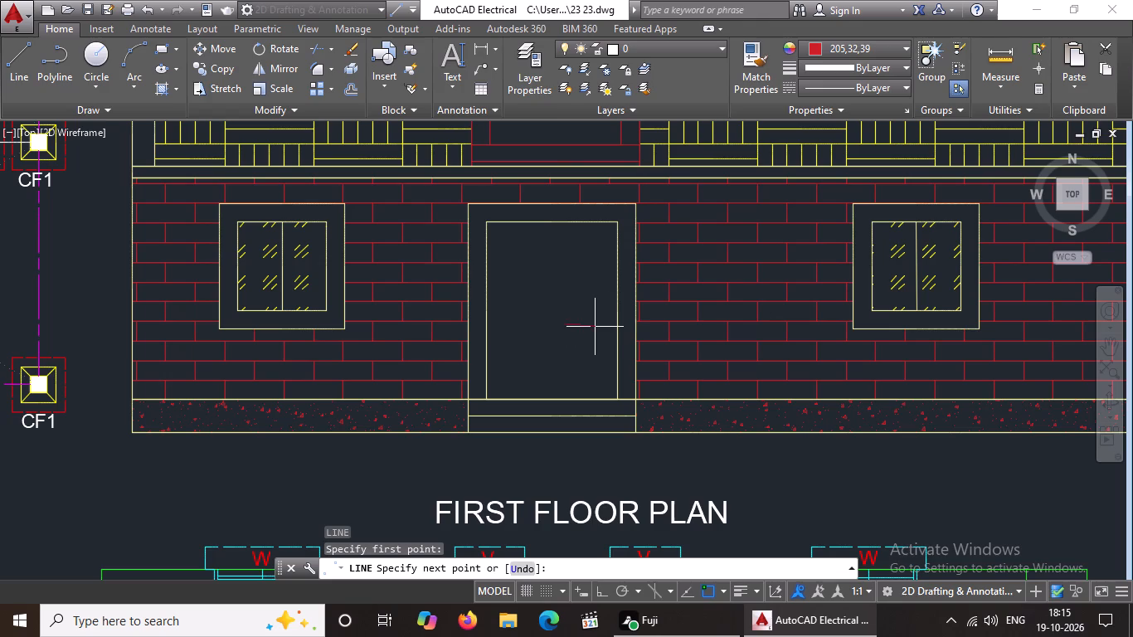
click(602, 587)
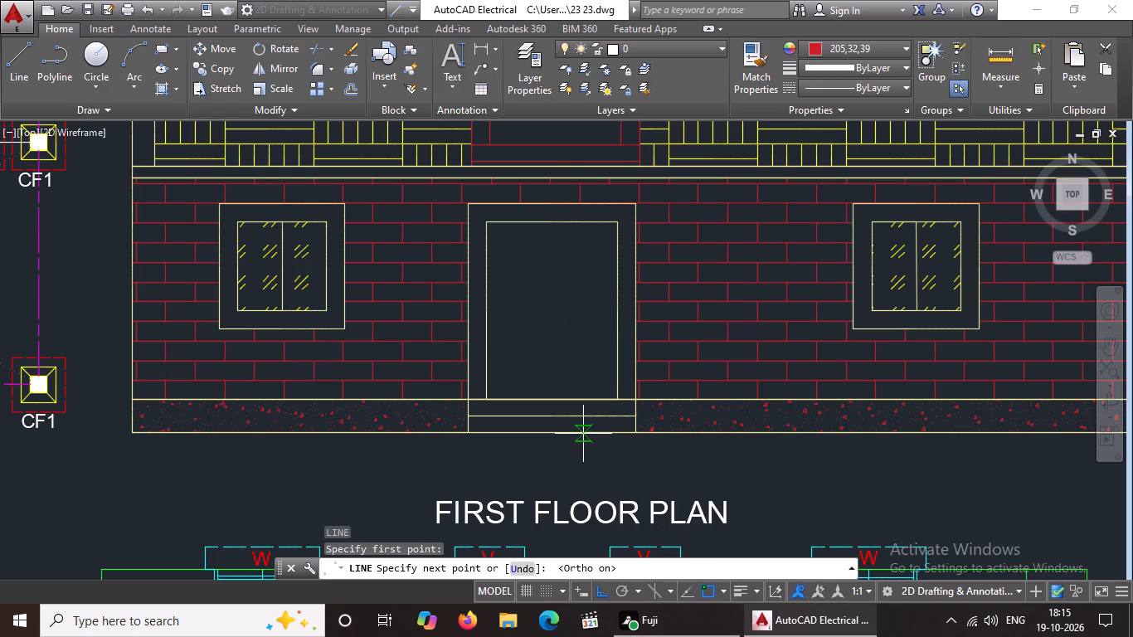
click(605, 323)
key(Escape)
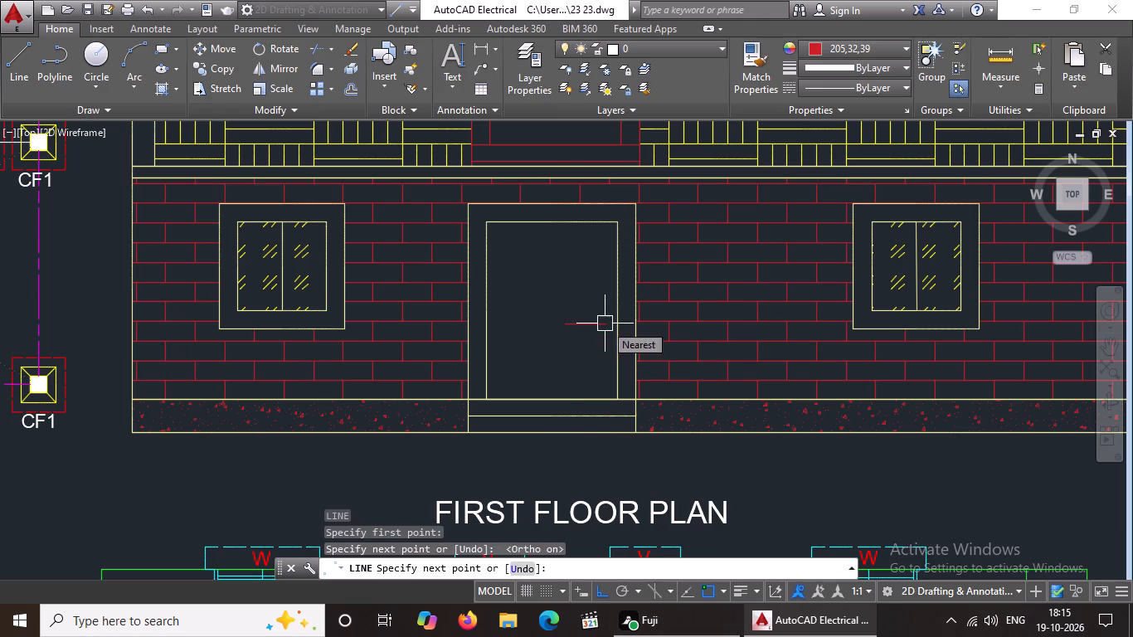
Draw a vertical line about 8" long downward from the middle of the ground-floor door's handle line.
drag(25, 60, 39, 86)
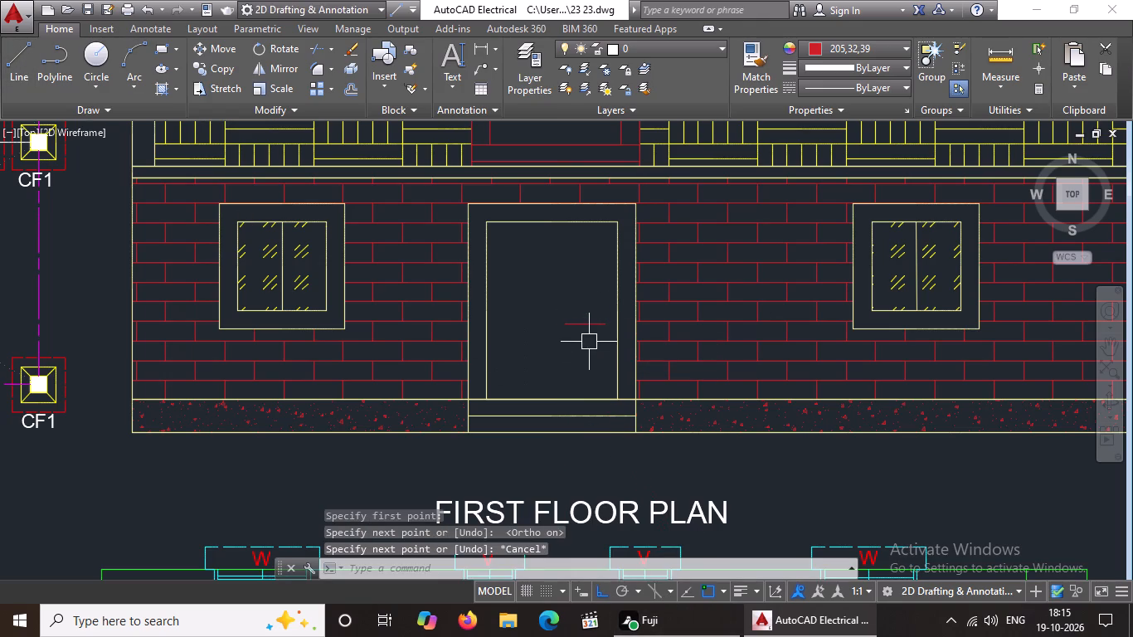
click(27, 66)
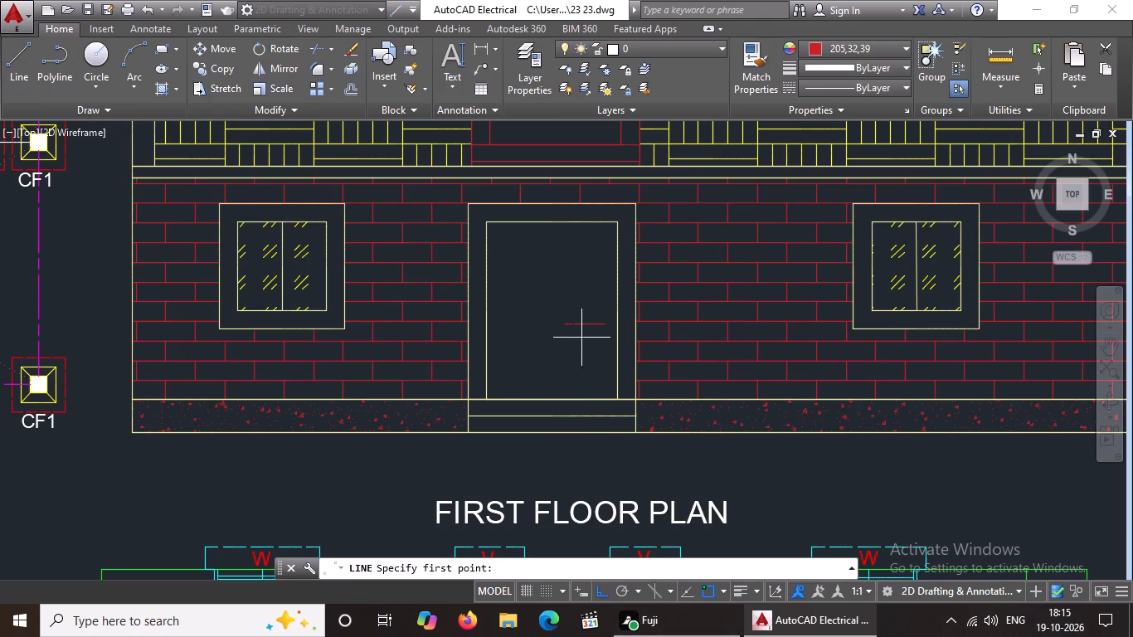
click(585, 323)
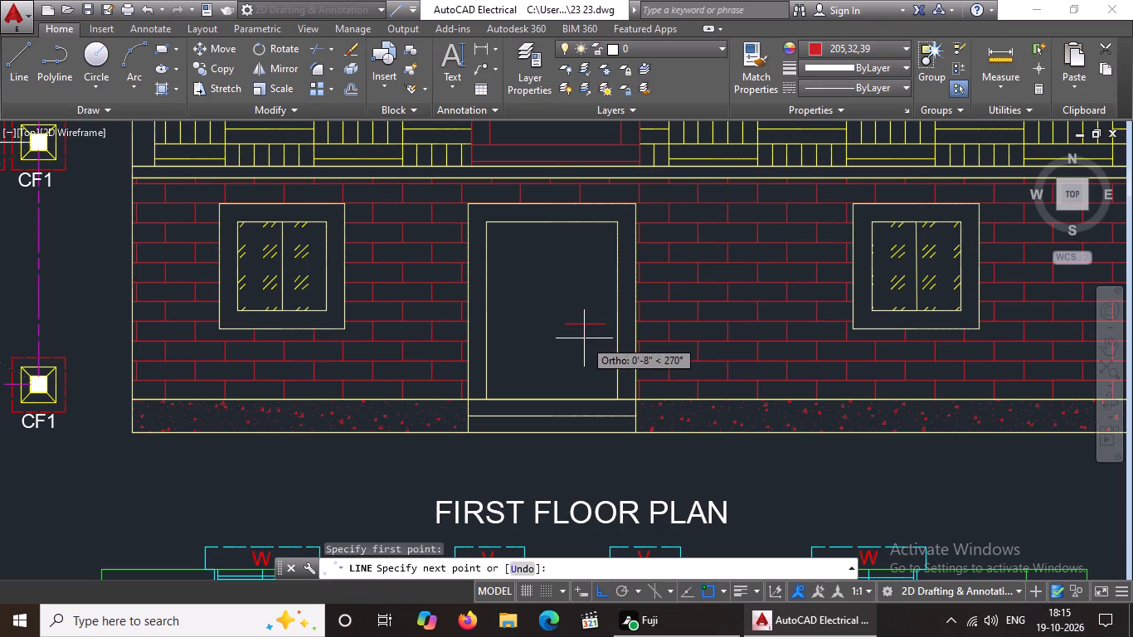
click(584, 338)
key(Escape)
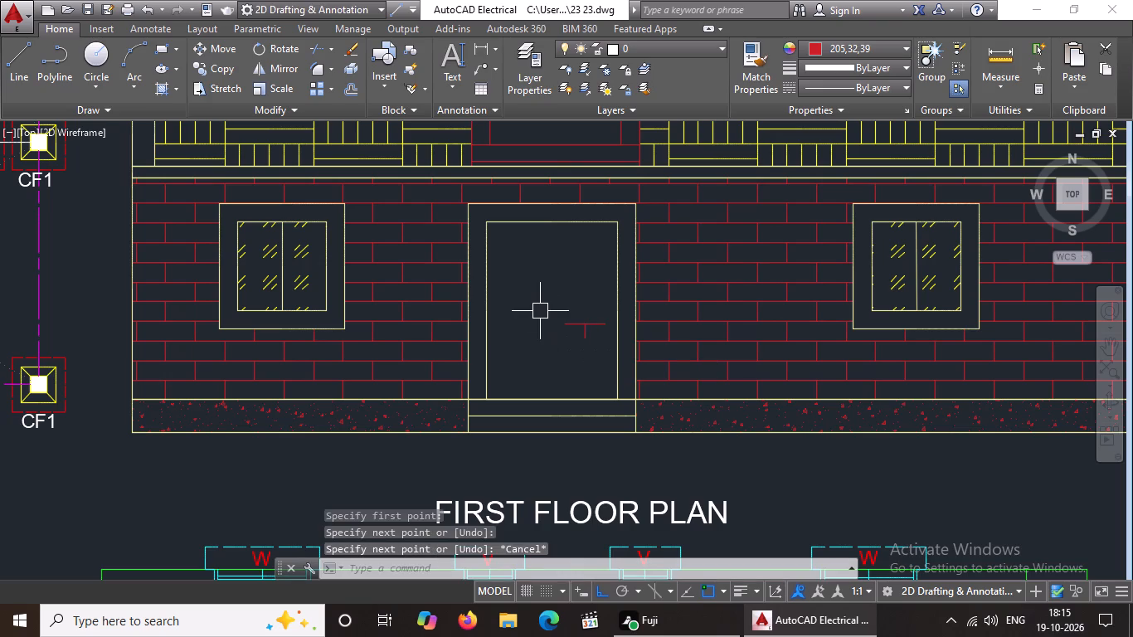
Copy the T-shaped door handle about 11'-7" straight up onto the upper-storey door.
drag(540, 309, 547, 313)
click(609, 346)
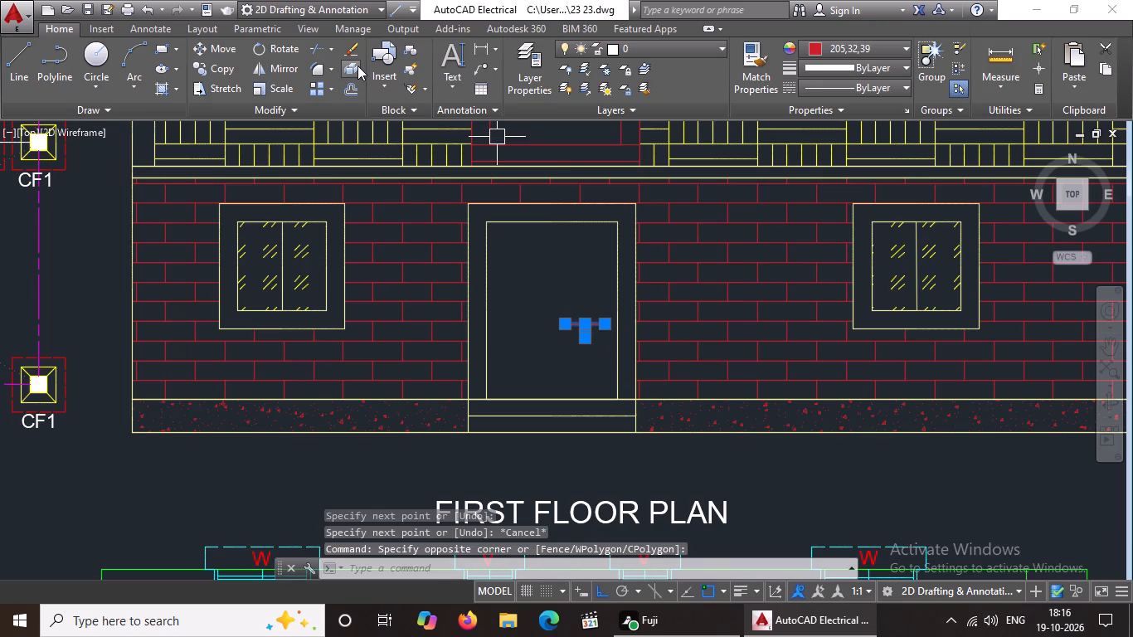
click(222, 68)
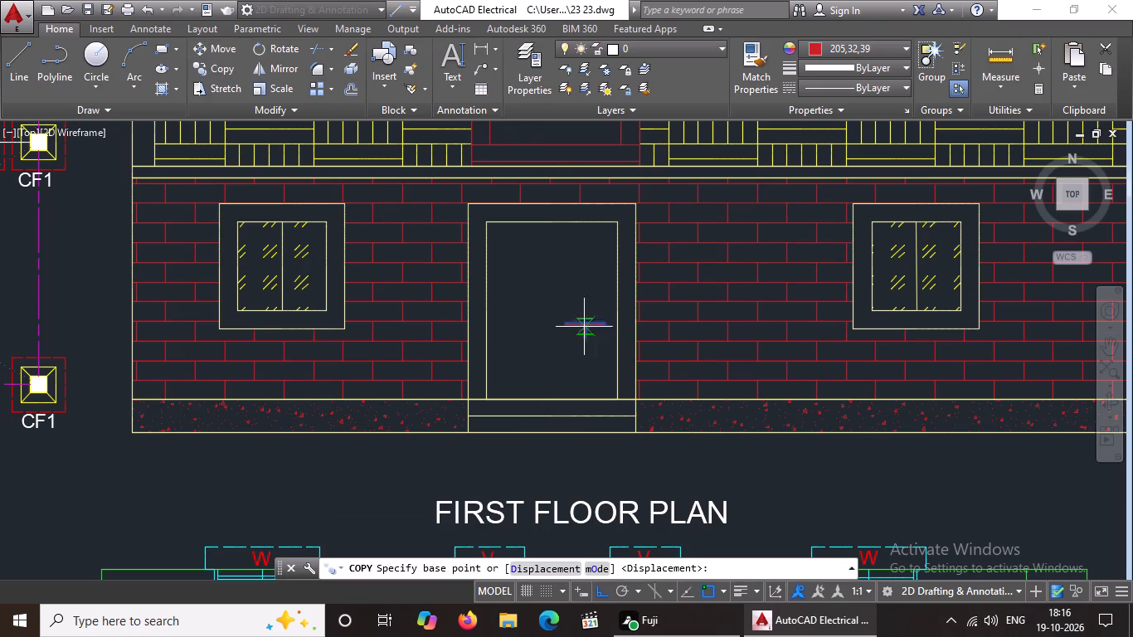
click(585, 326)
middle_drag(581, 266, 575, 442)
scroll(575, 442, up, 1)
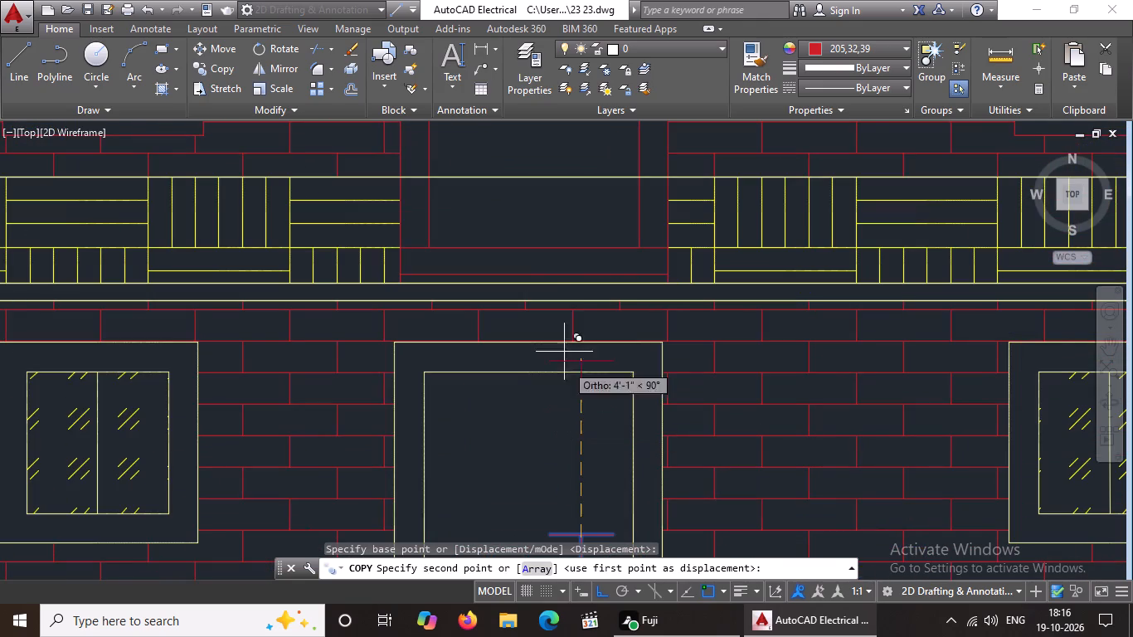
middle_drag(570, 280, 571, 407)
scroll(587, 385, down, 2)
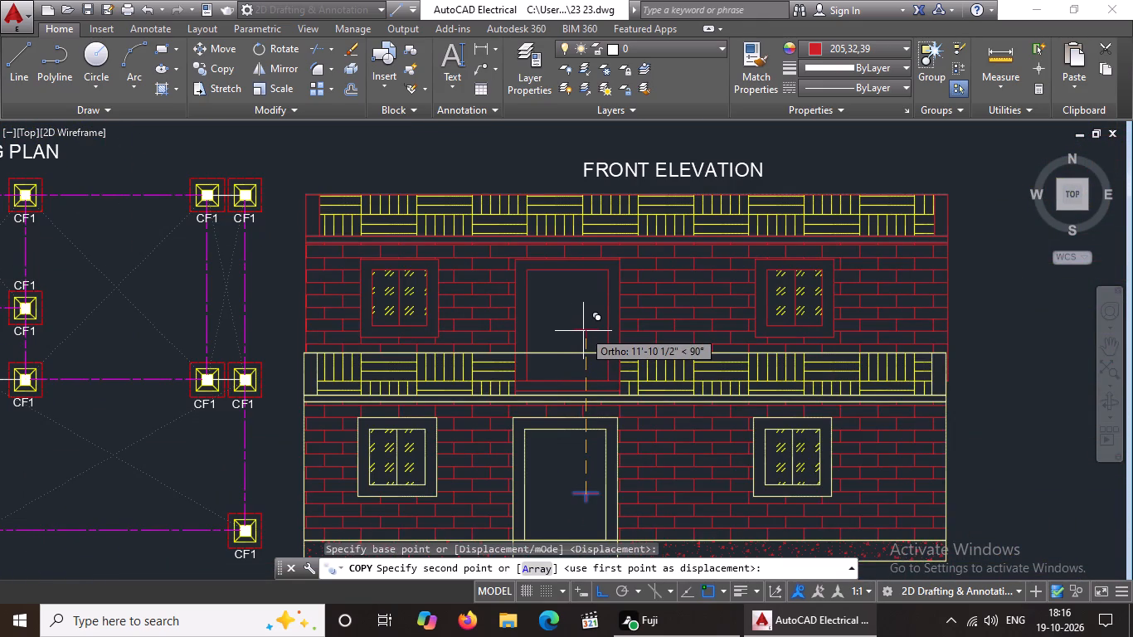
scroll(585, 330, down, 3)
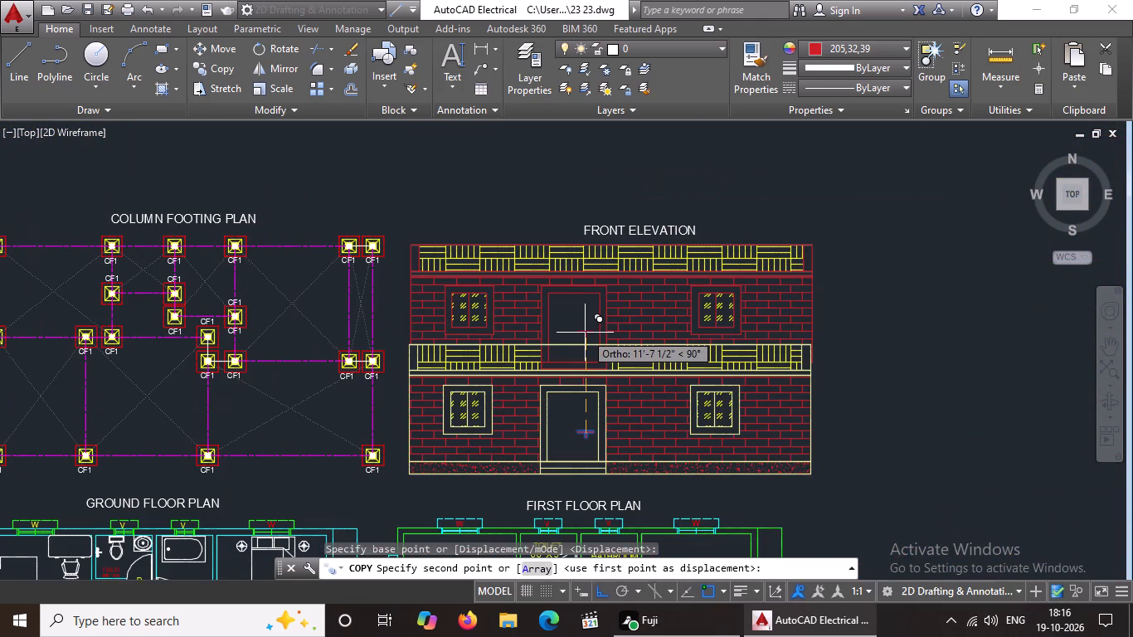
click(586, 333)
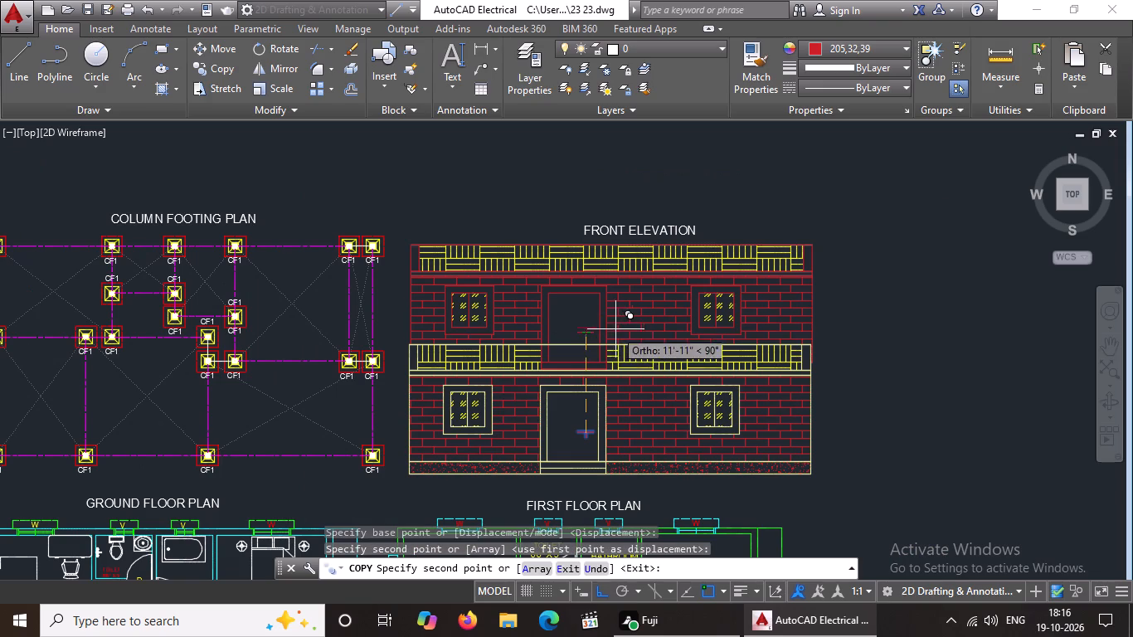
key(Escape)
Trim the left ends of the two horizontal lines at the foot of the upper-storey door.
middle_drag(592, 361, 551, 348)
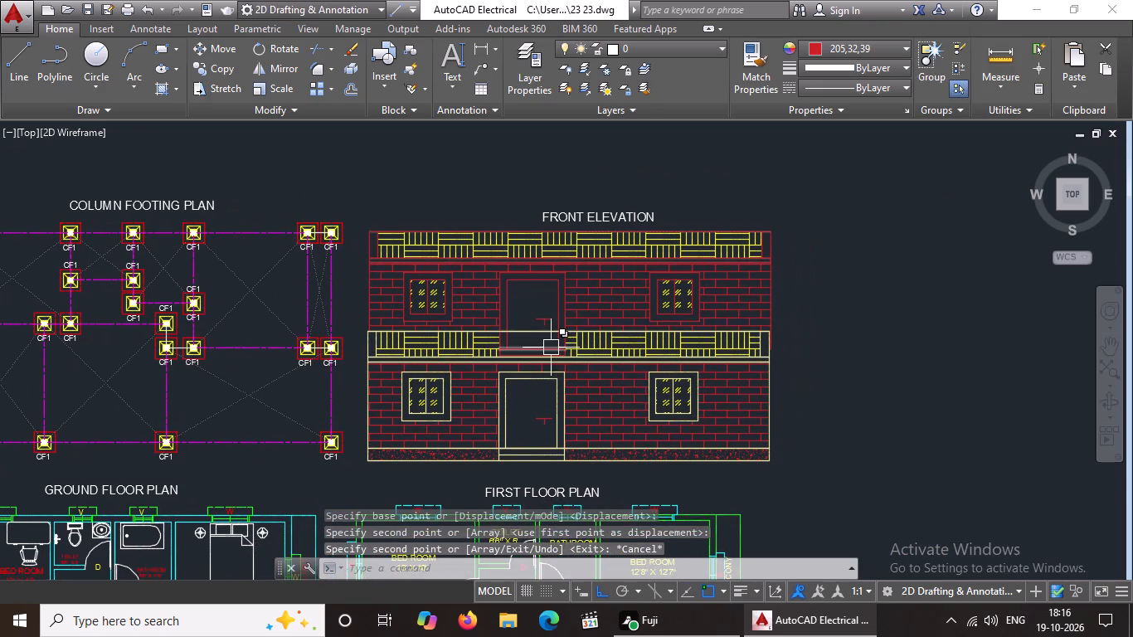
scroll(547, 348, up, 2)
key(Escape)
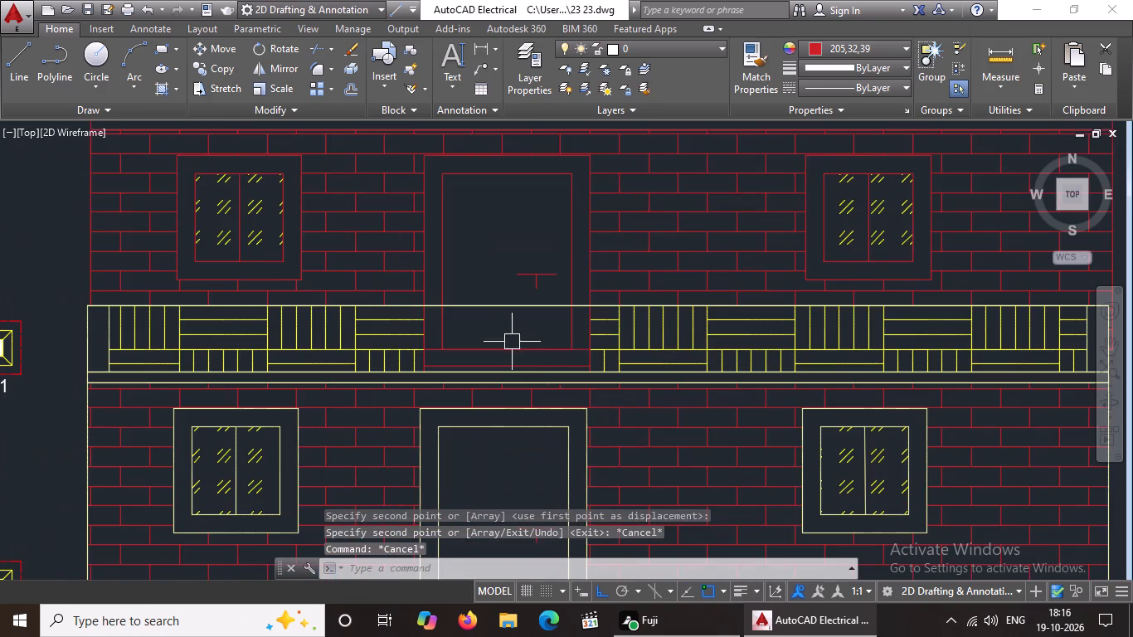
scroll(545, 351, down, 2)
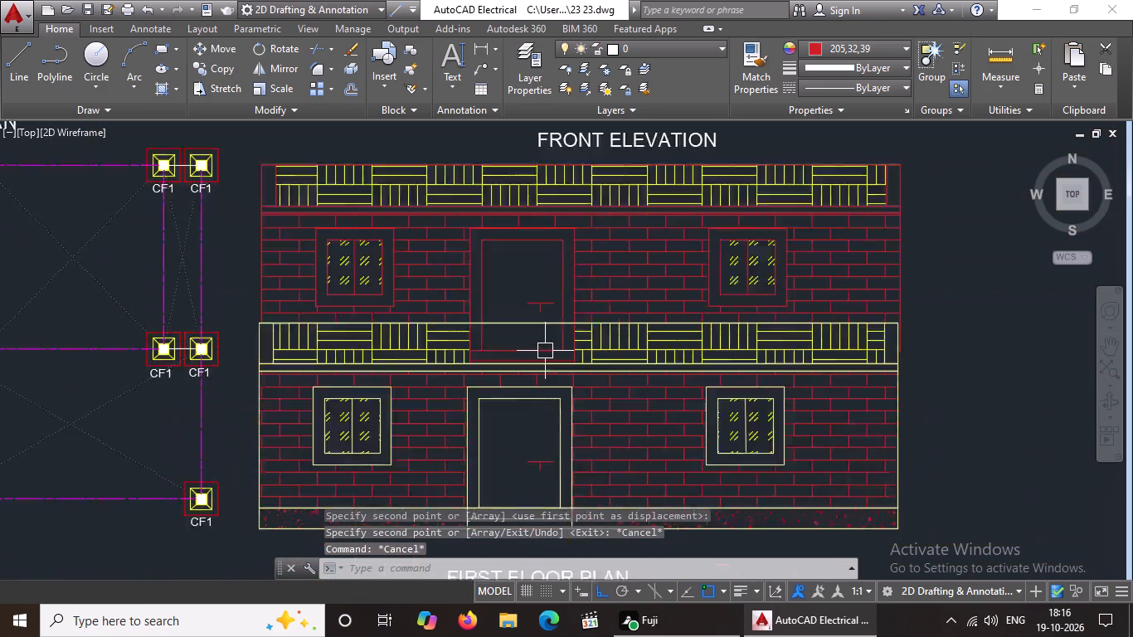
scroll(547, 347, up, 2)
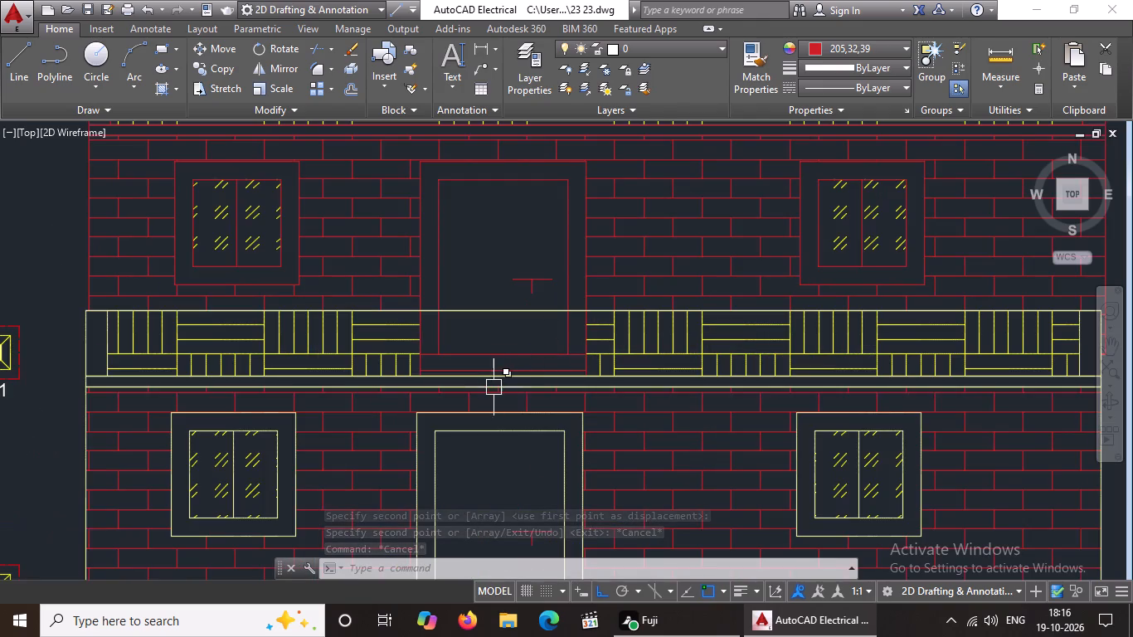
key(Escape)
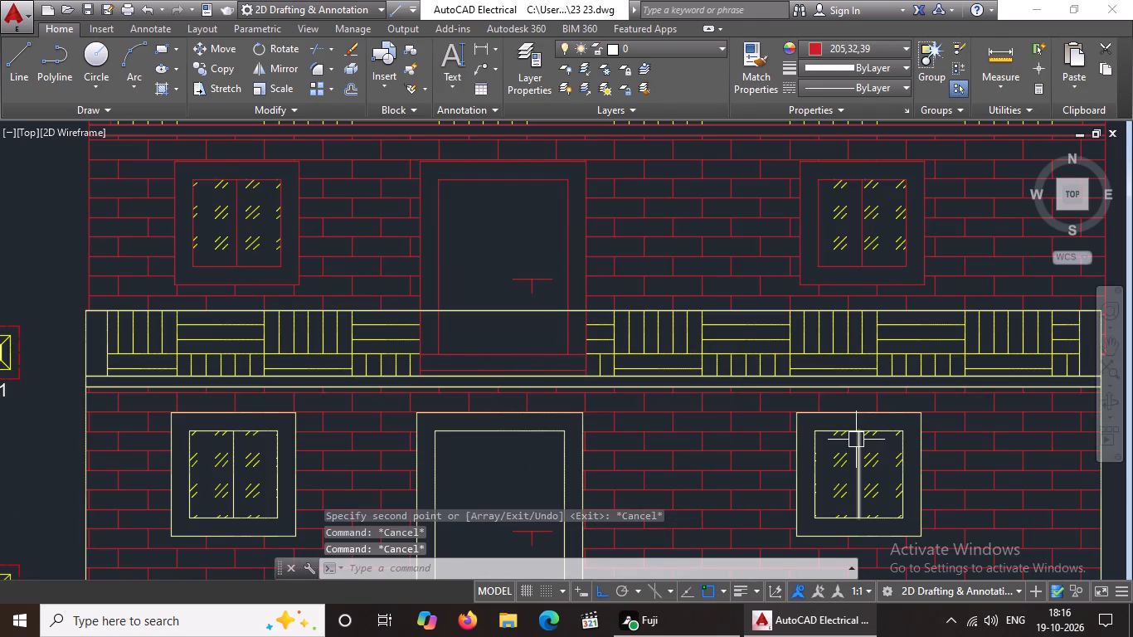
text(TR)
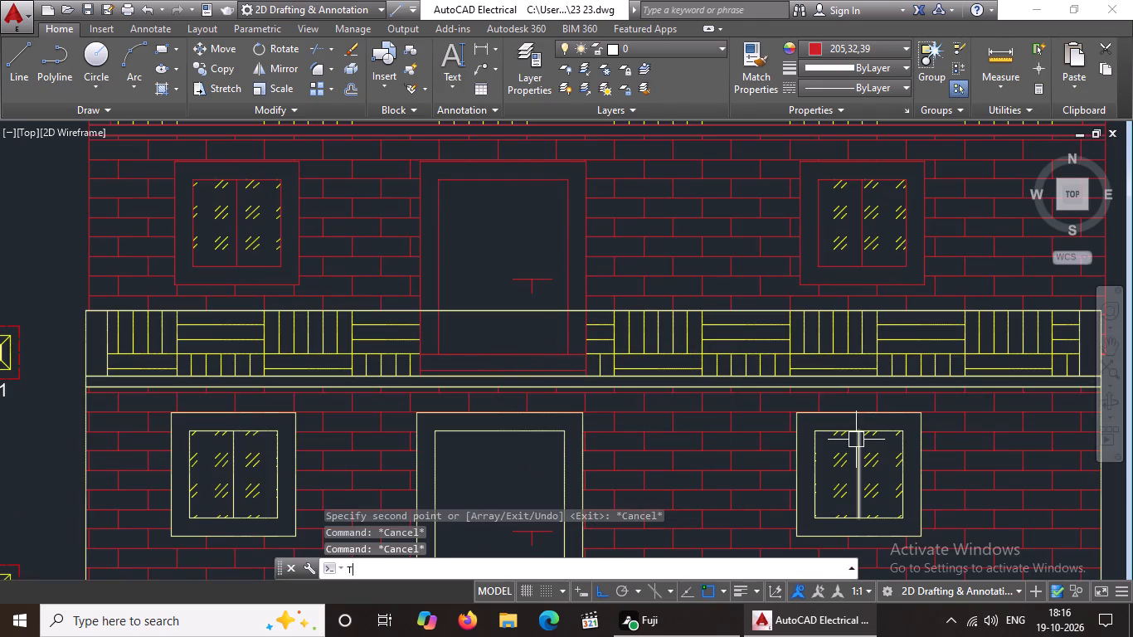
key(space)
key(space)
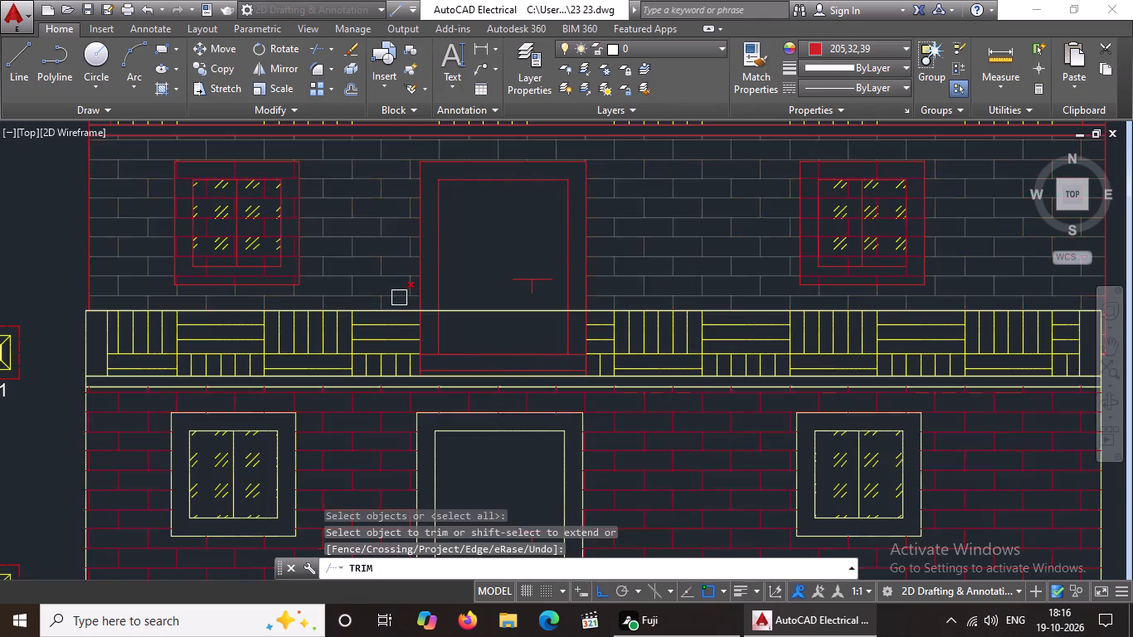
scroll(433, 335, up, 2)
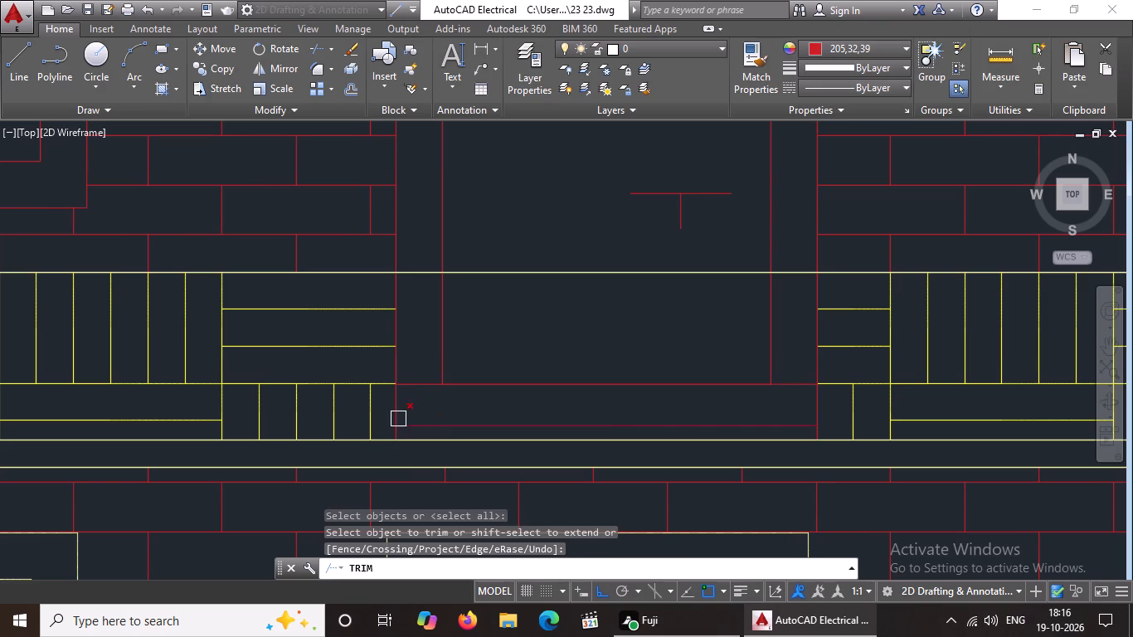
scroll(407, 425, up, 3)
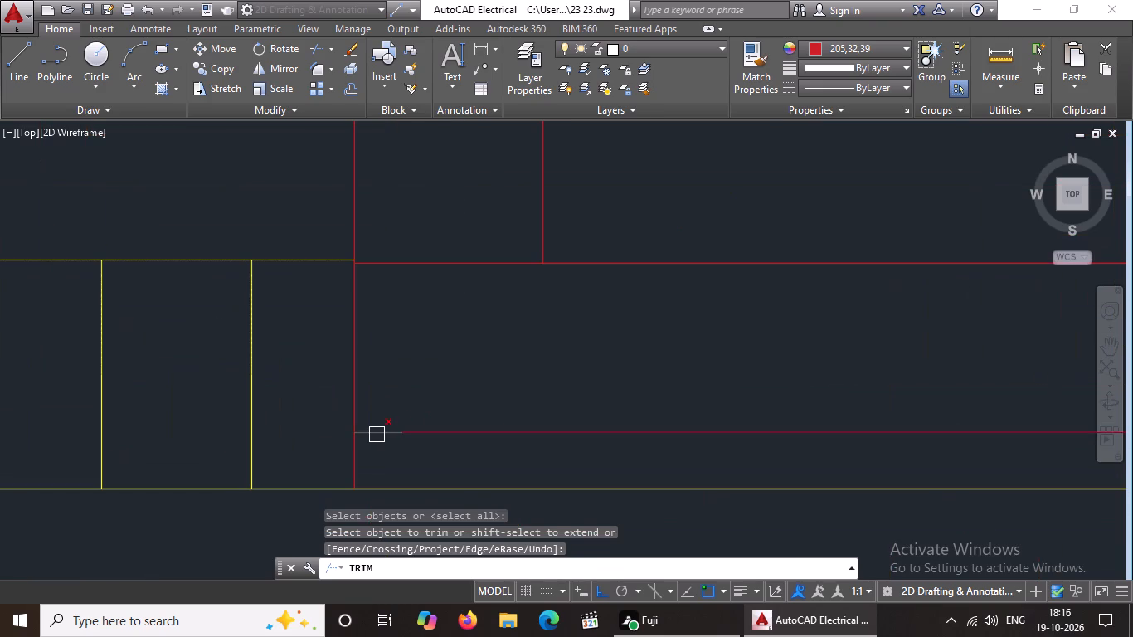
click(377, 435)
click(382, 263)
scroll(451, 268, down, 5)
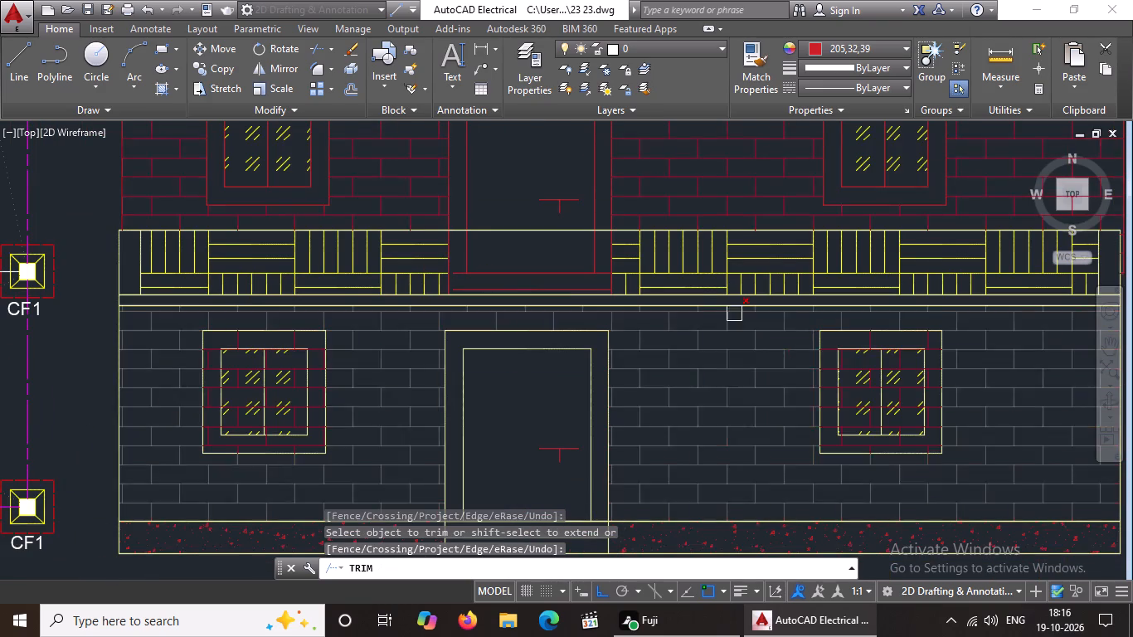
Trim both inner vertical lines of the upper-storey door just below the top line of the middle parapet.
scroll(466, 233, up, 2)
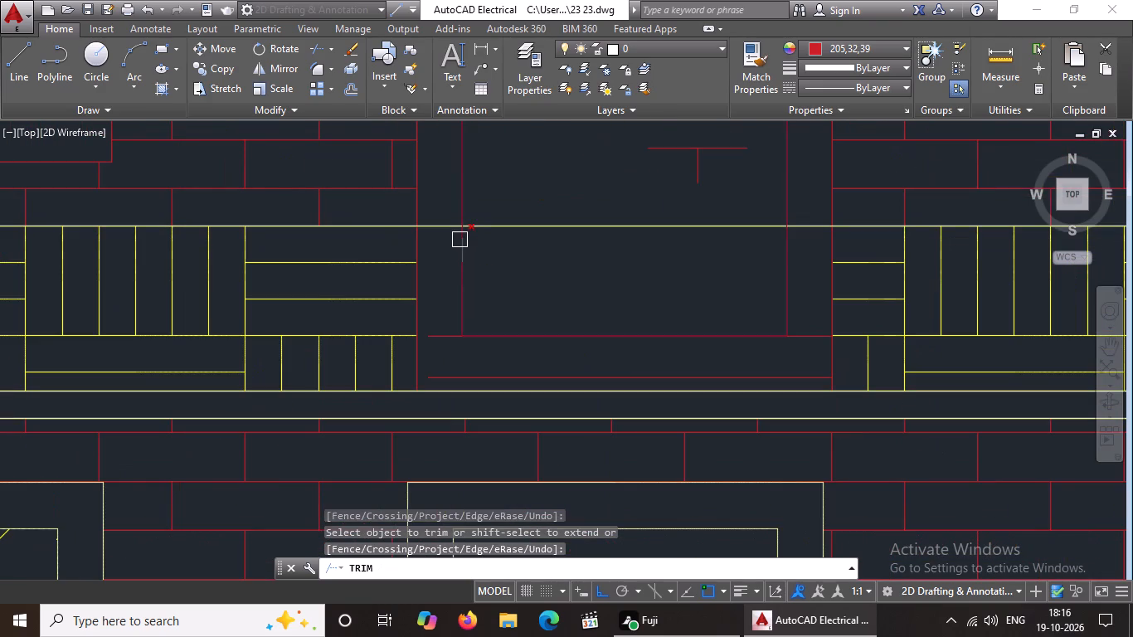
scroll(460, 239, up, 3)
click(462, 215)
scroll(604, 261, down, 3)
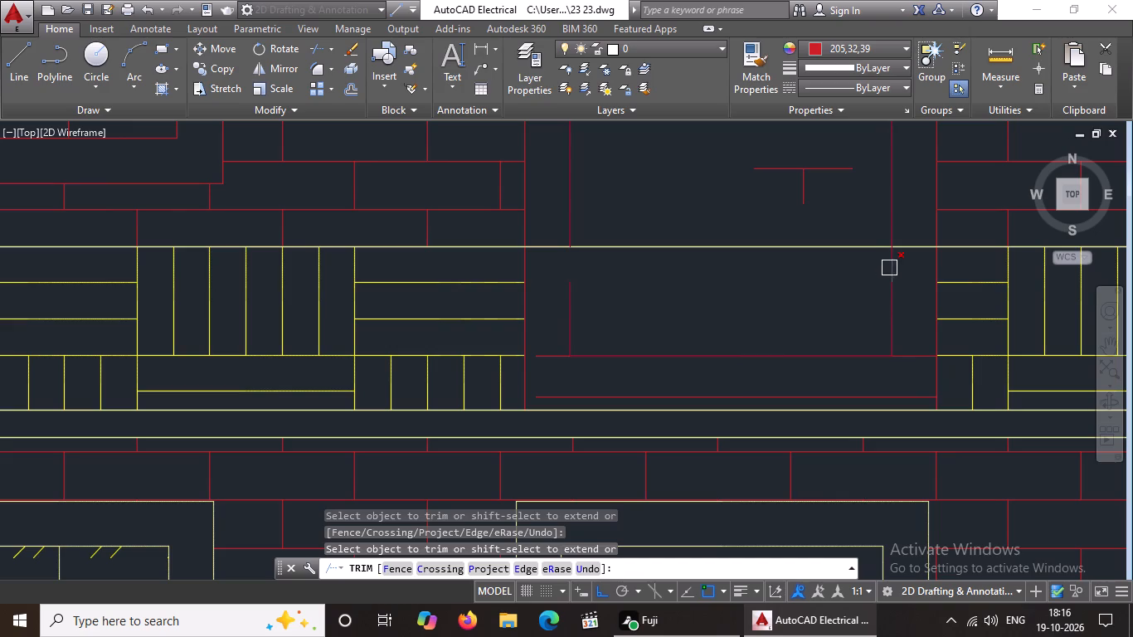
scroll(894, 260, up, 3)
click(878, 228)
scroll(887, 284, down, 4)
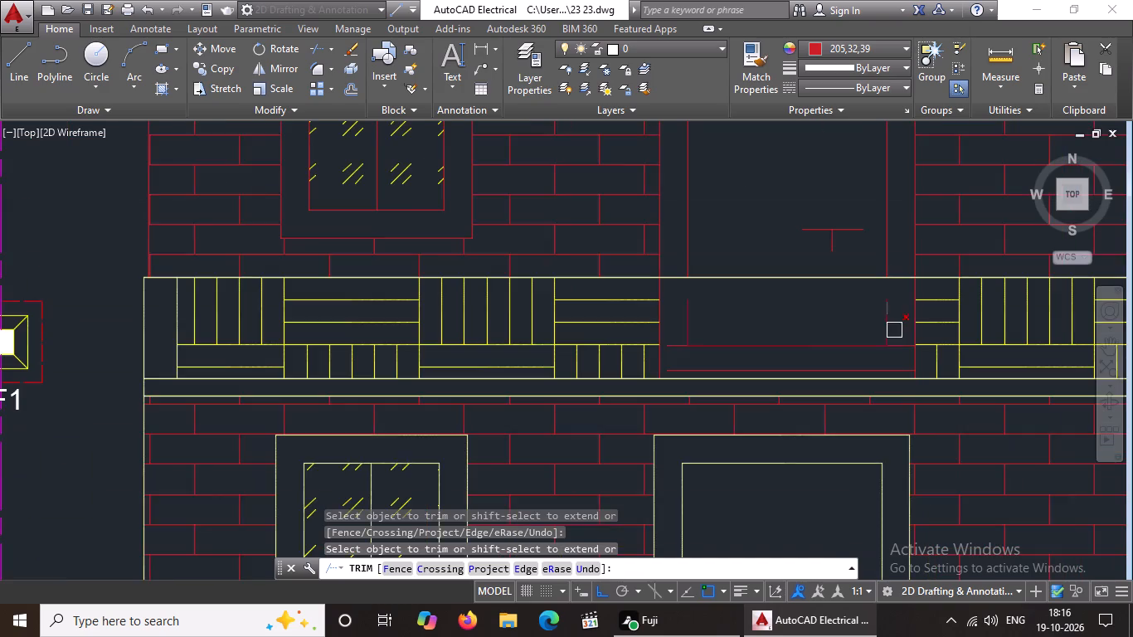
Trim the right ends of the two horizontal lines at the foot of the upper-storey door.
scroll(906, 357, up, 2)
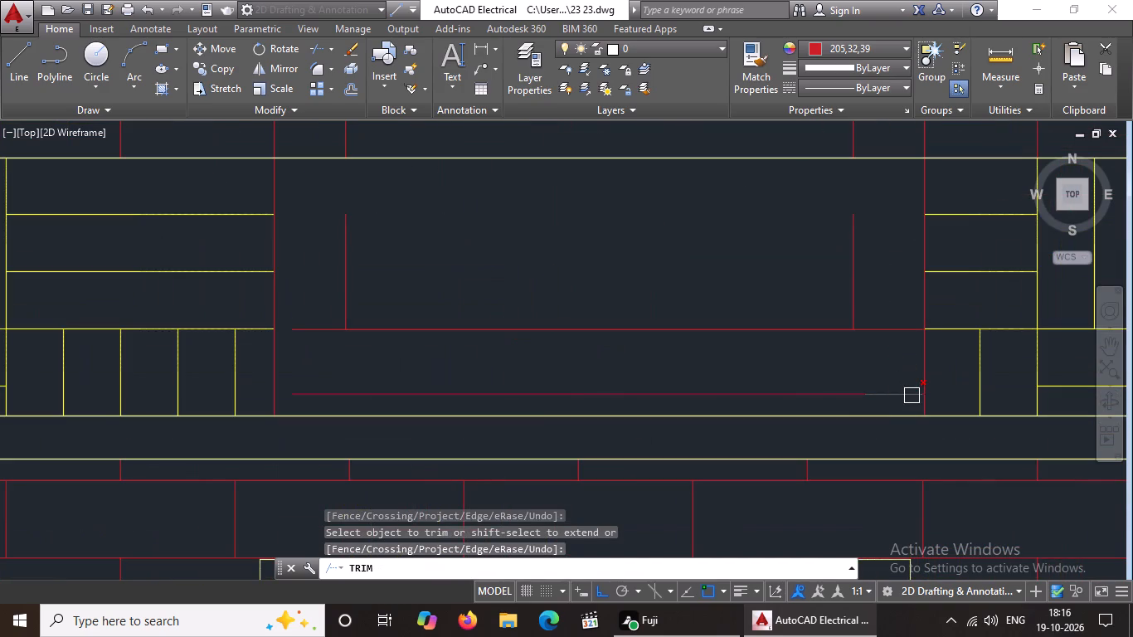
click(910, 397)
click(910, 328)
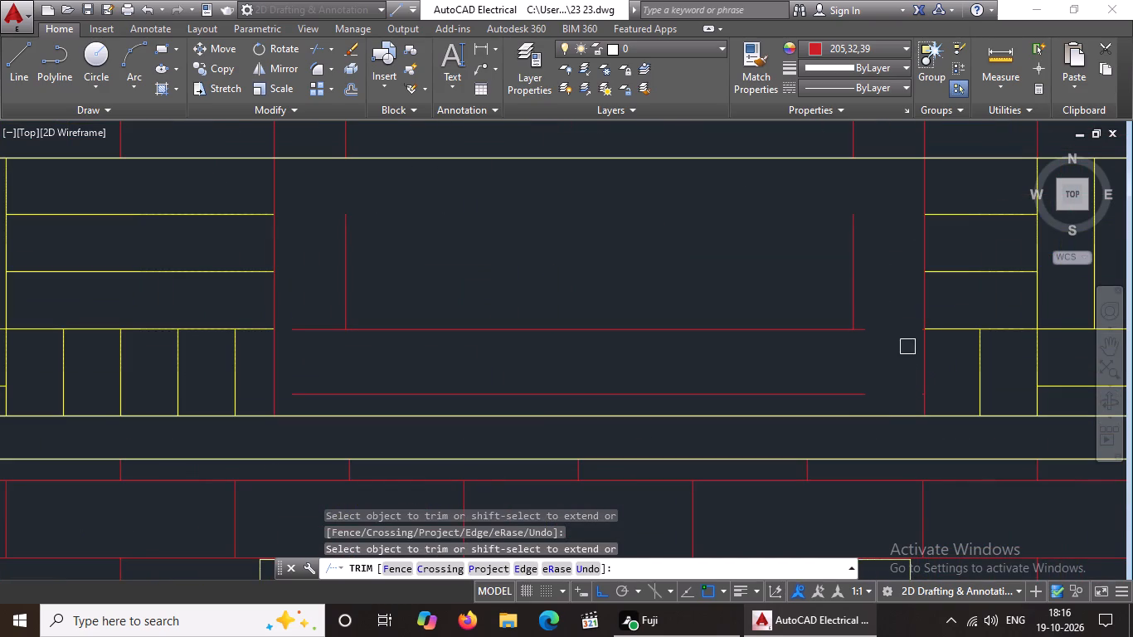
key(Escape)
Erase the two leftover horizontal lines and the U-shaped door remnant within the middle parapet band.
click(690, 333)
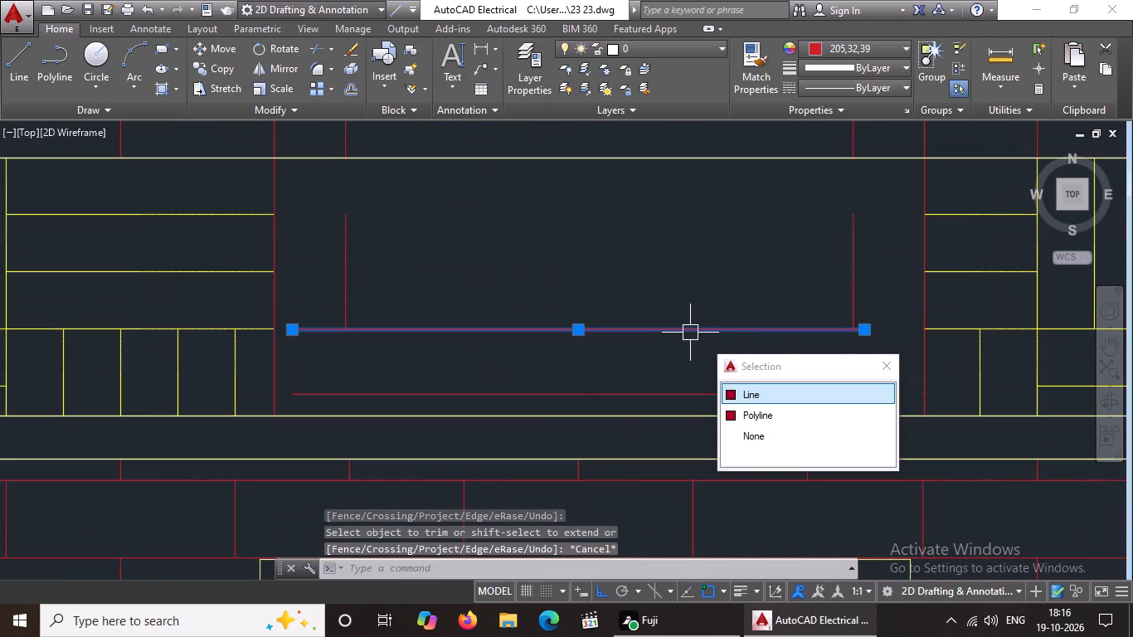
key(Delete)
click(640, 397)
key(Delete)
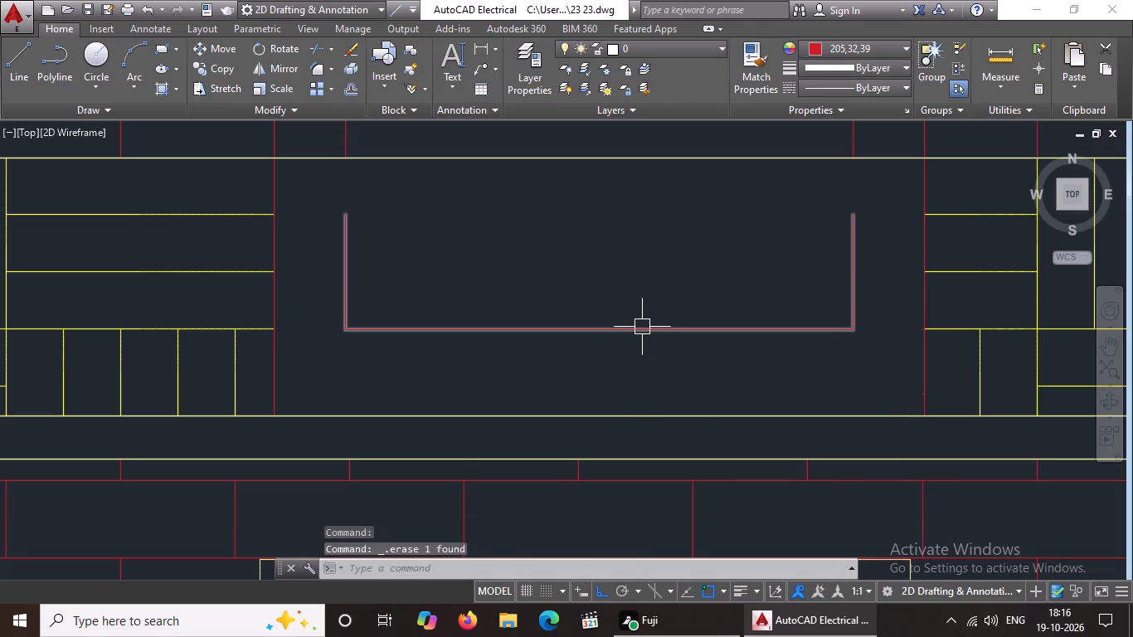
click(643, 326)
key(Delete)
Hatch the empty middle-parapet section below the upper-storey door with the AR-PARQ1 pattern in yellow at scale 2.0.
scroll(671, 328, down, 3)
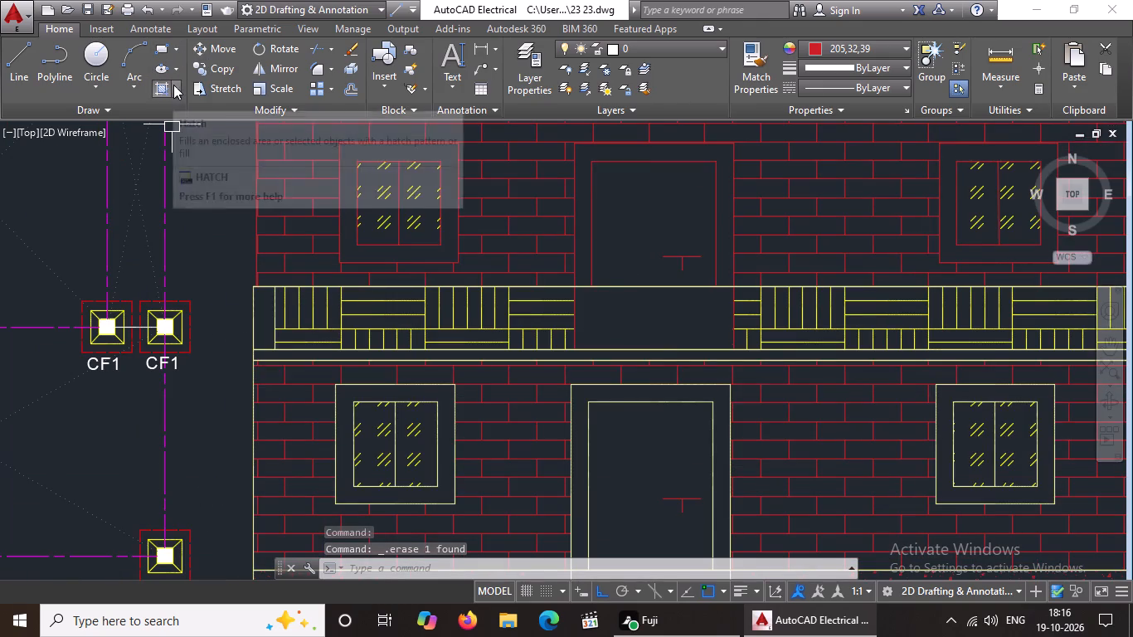
click(174, 84)
click(197, 109)
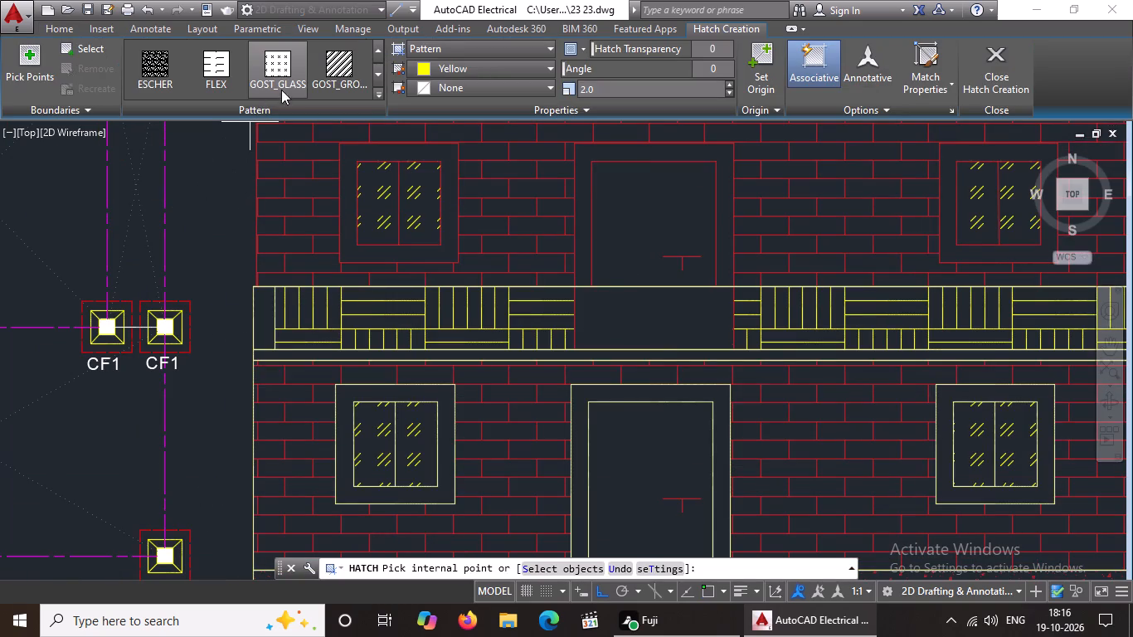
scroll(294, 75, up, 6)
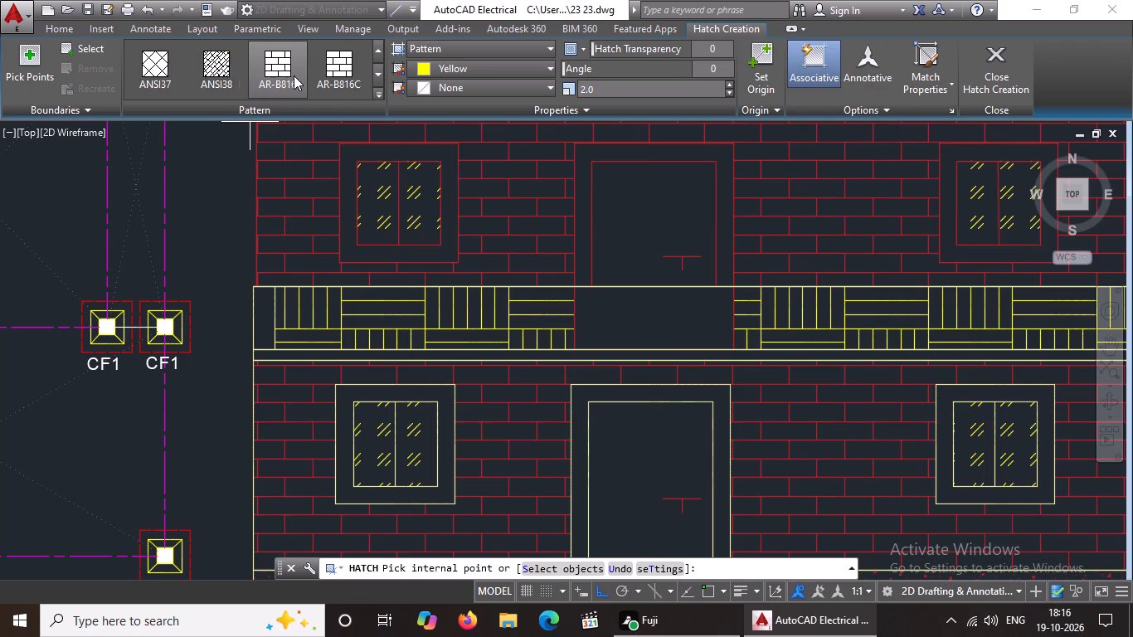
scroll(294, 75, down, 3)
scroll(294, 78, up, 4)
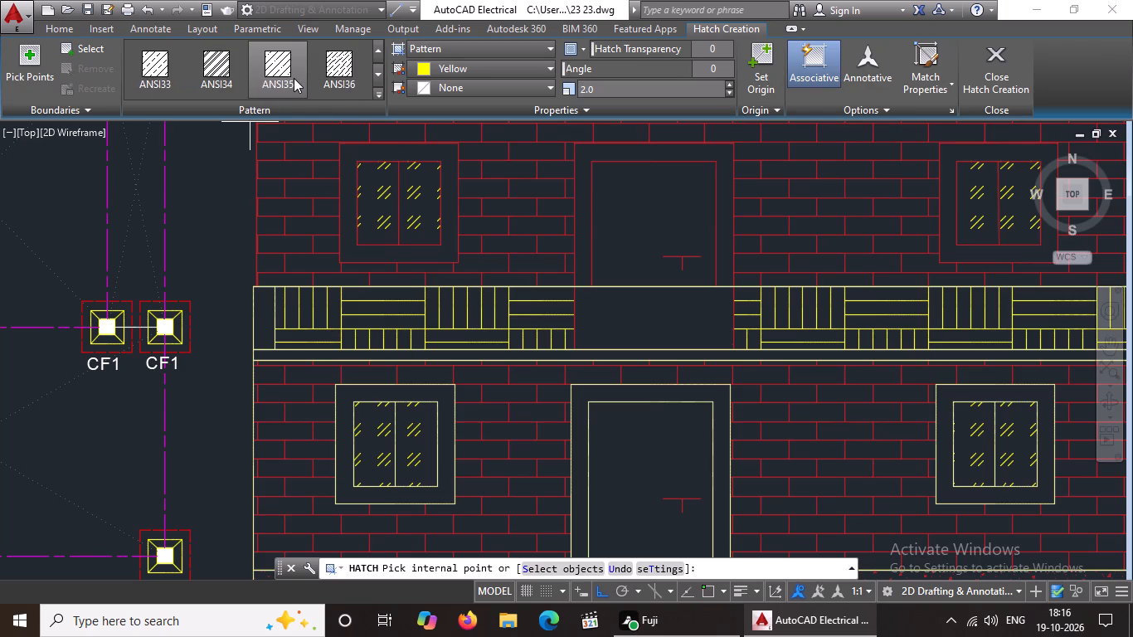
scroll(291, 80, up, 8)
scroll(272, 71, down, 2)
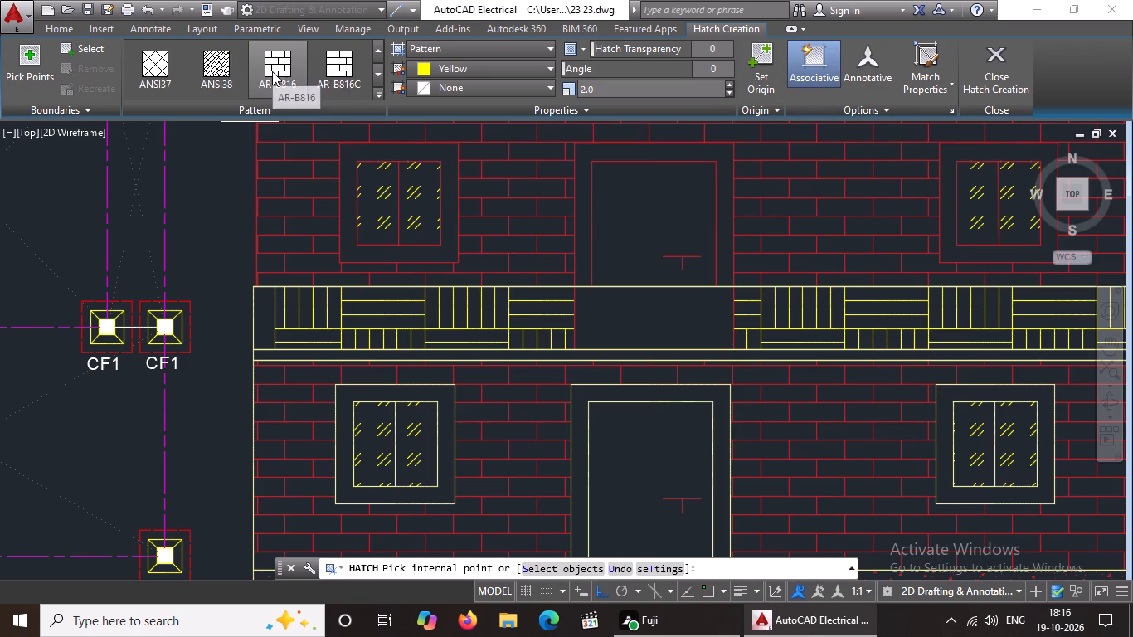
scroll(272, 71, down, 4)
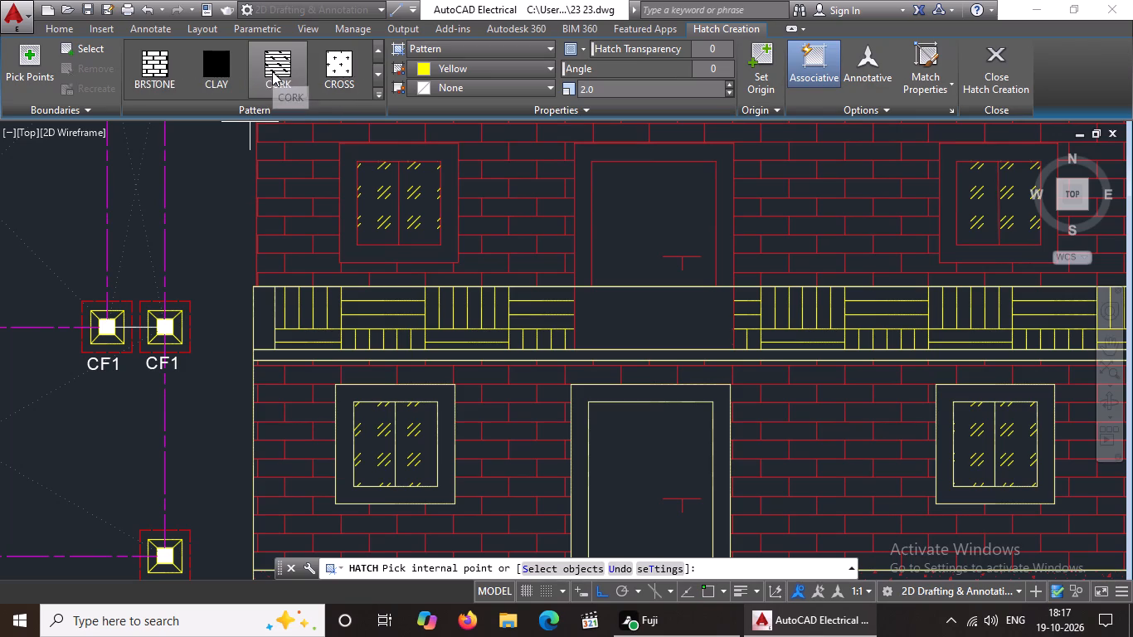
scroll(272, 71, down, 7)
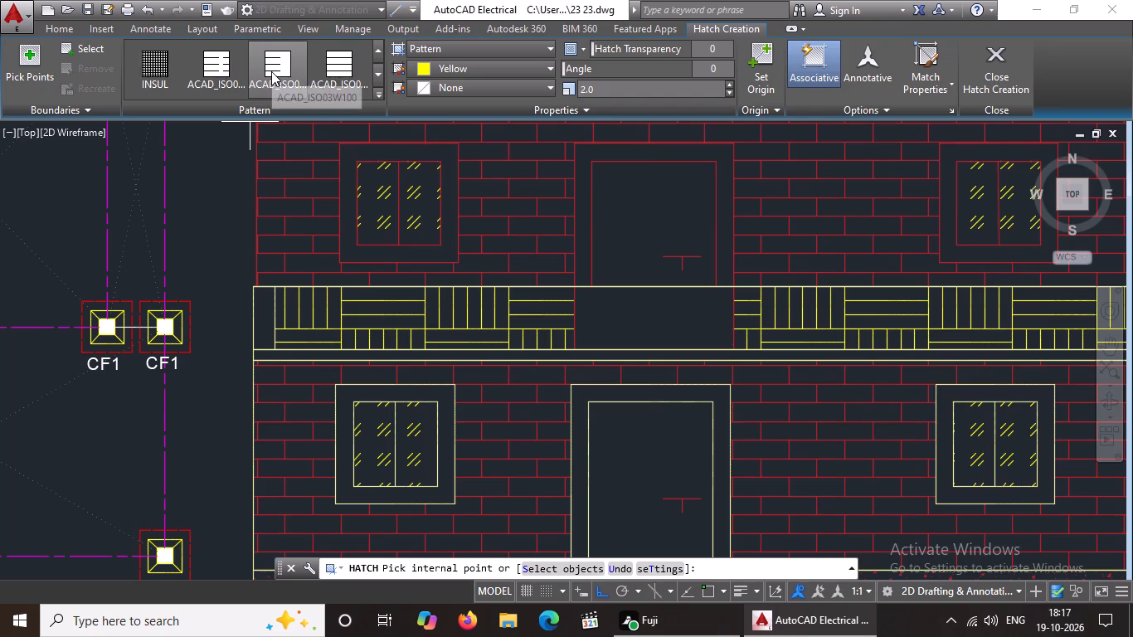
scroll(271, 71, down, 10)
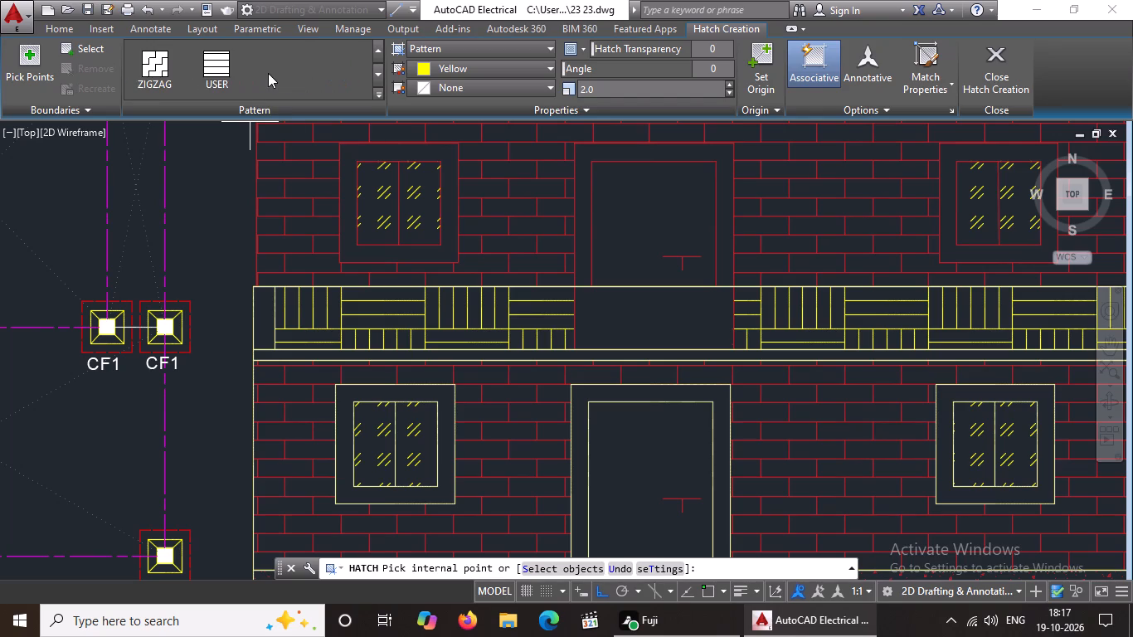
scroll(268, 73, up, 12)
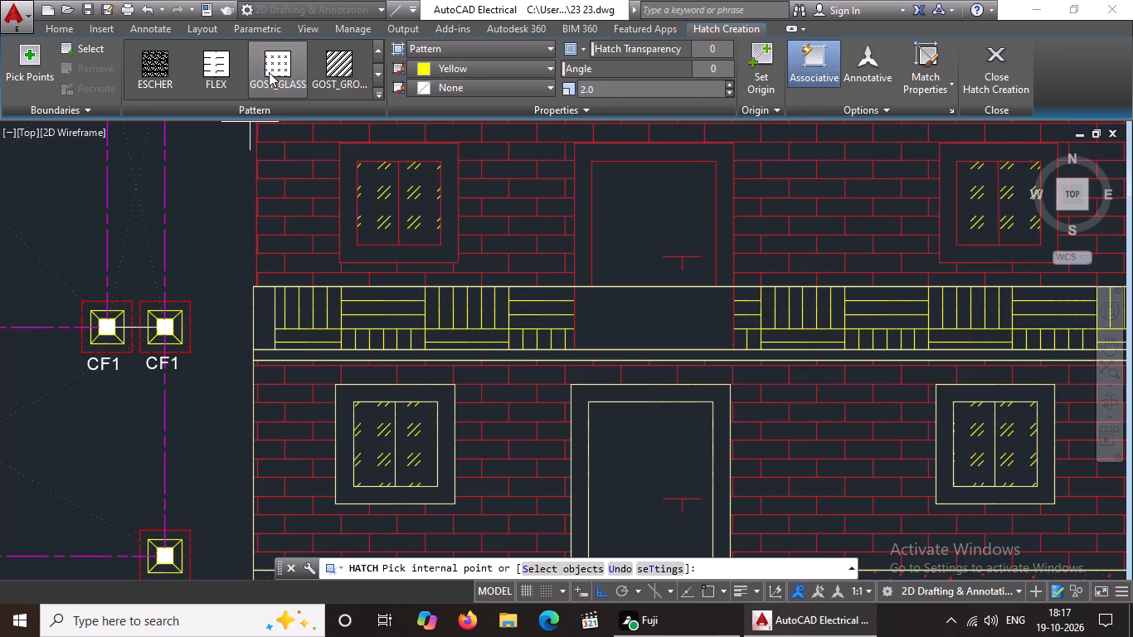
scroll(269, 72, up, 4)
drag(220, 66, 221, 79)
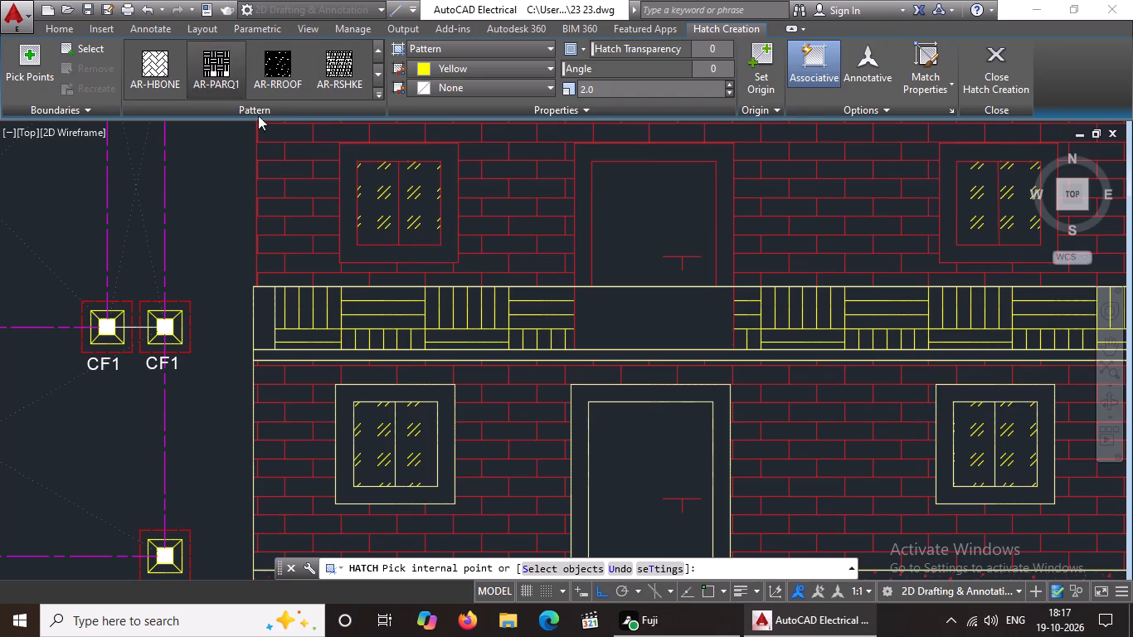
click(613, 313)
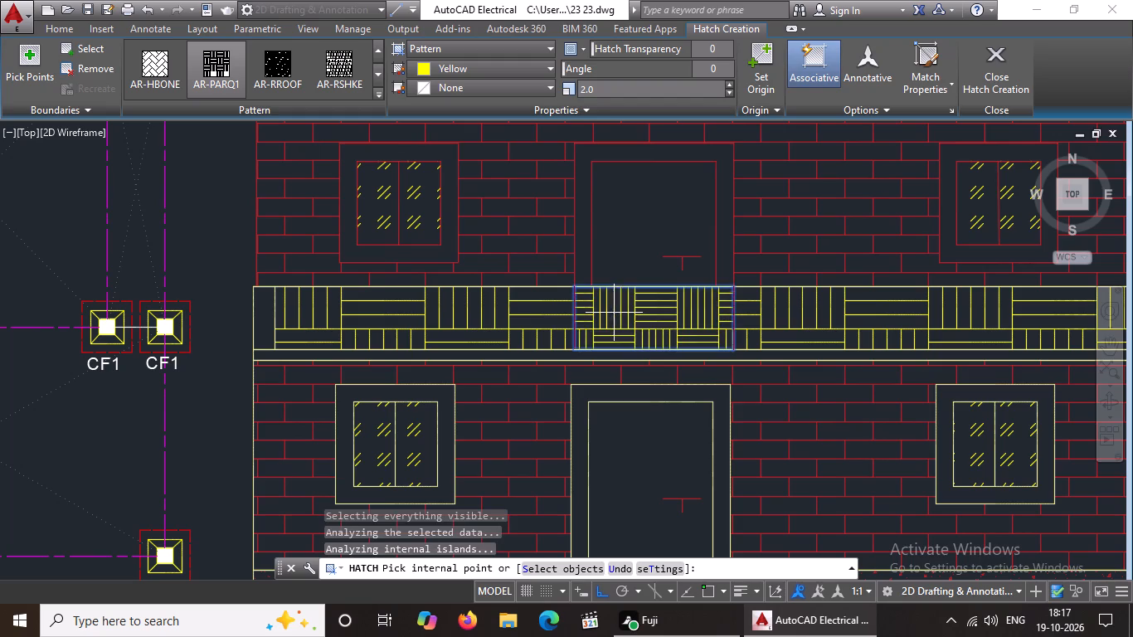
click(998, 73)
scroll(622, 299, down, 2)
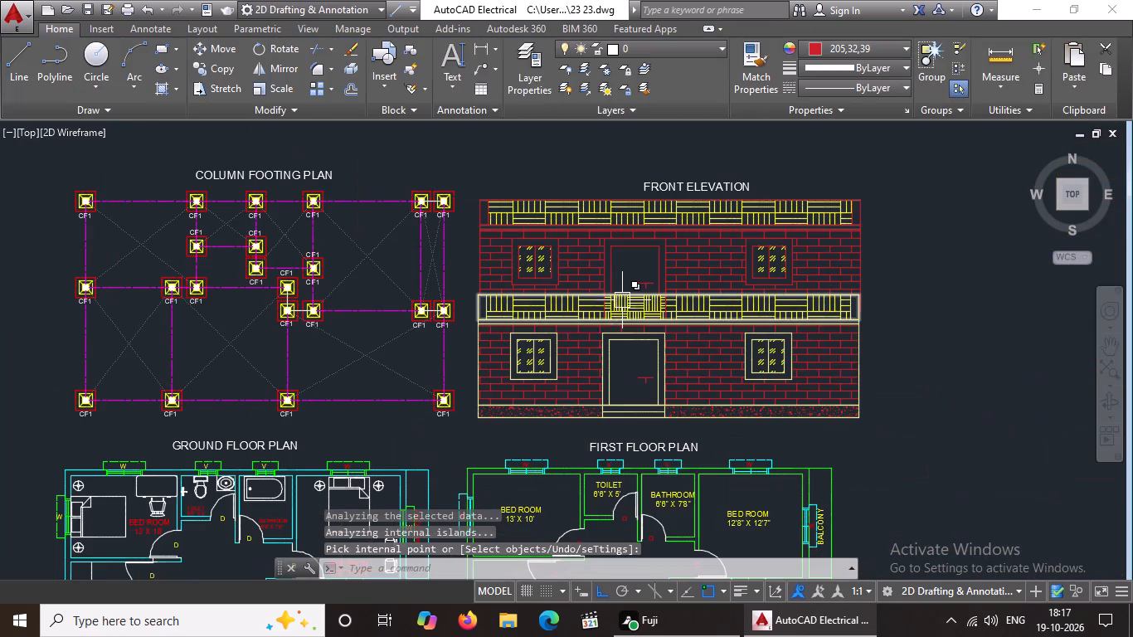
key(Escape)
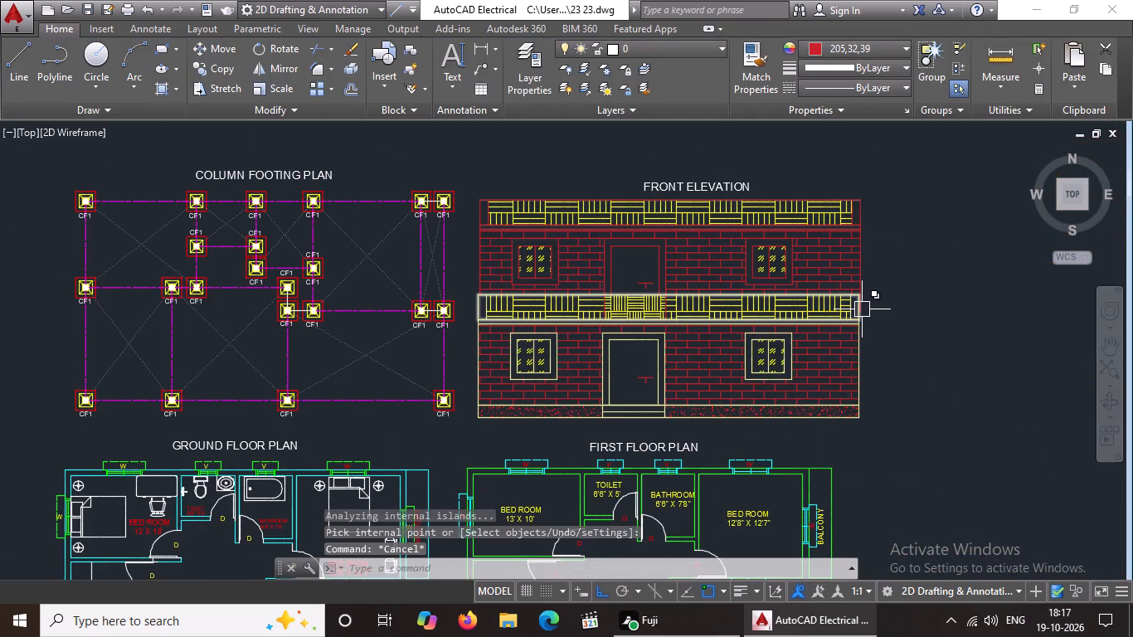
Examine the front elevation together with the footing plan and both floor plans across the whole sheet.
scroll(629, 275, down, 4)
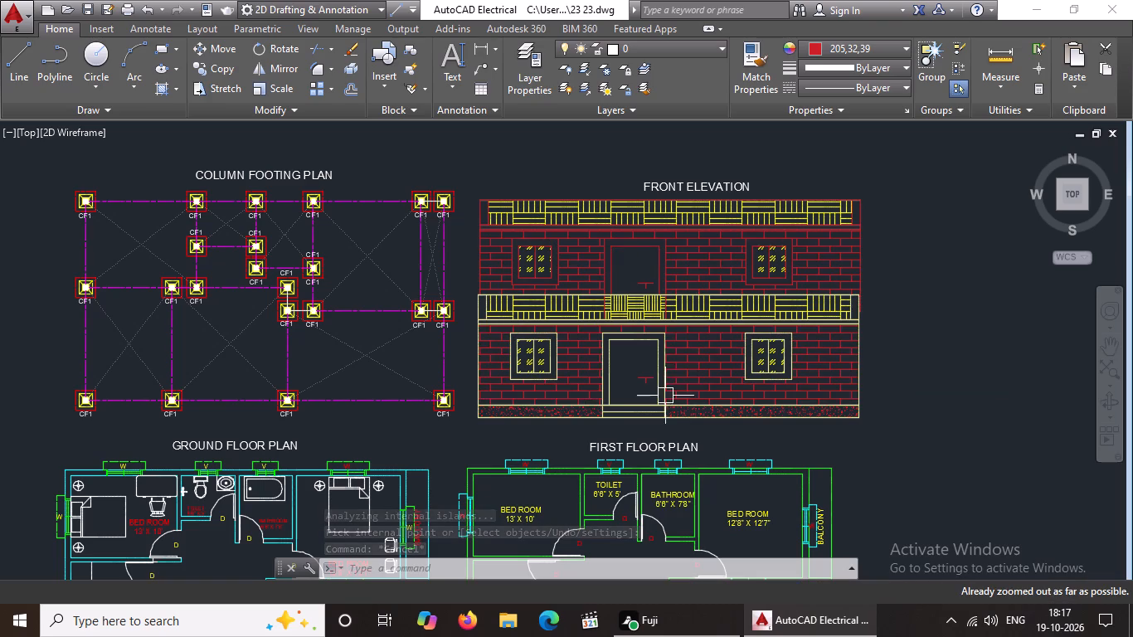
middle_click(670, 372)
middle_drag(666, 388, 686, 309)
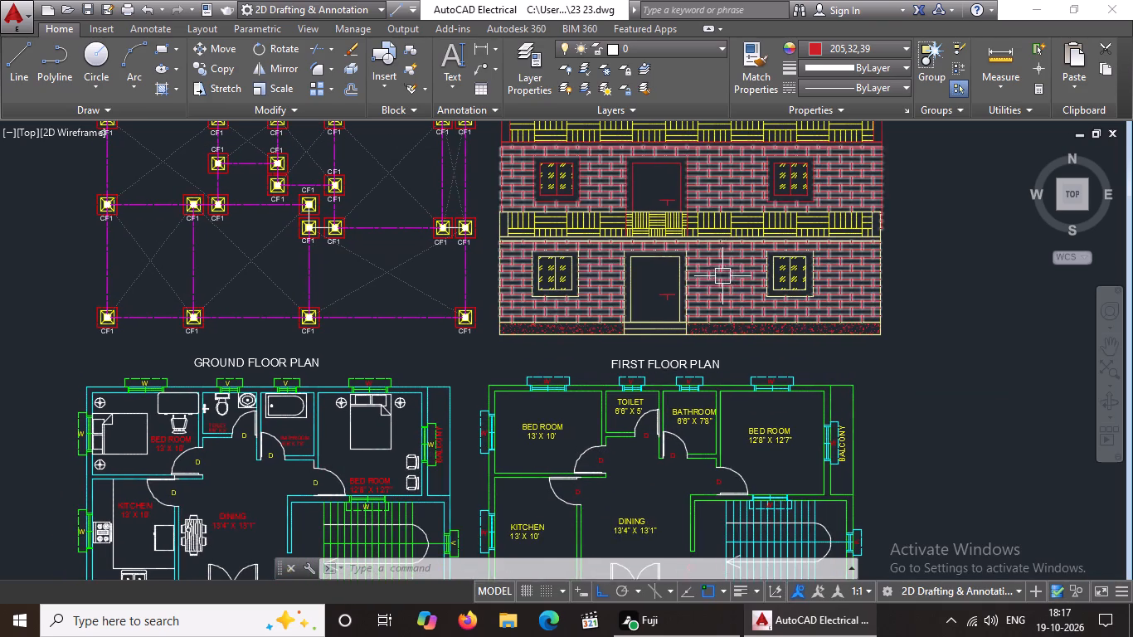
scroll(722, 295, down, 3)
scroll(729, 363, down, 3)
middle_drag(664, 371, 699, 296)
scroll(682, 313, down, 3)
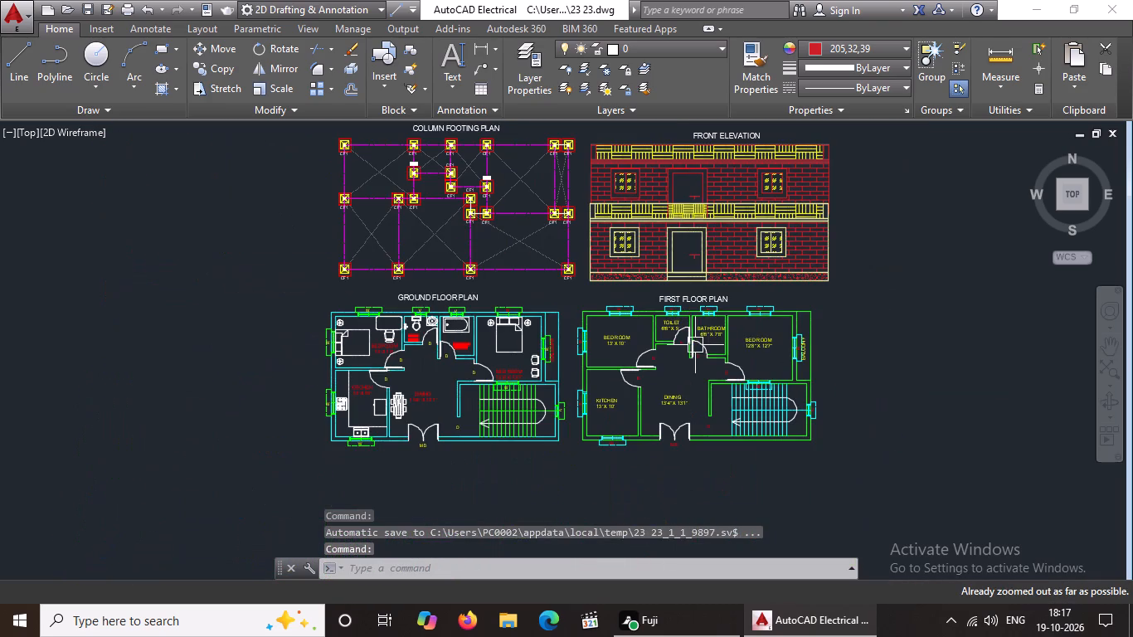
middle_drag(616, 300, 605, 360)
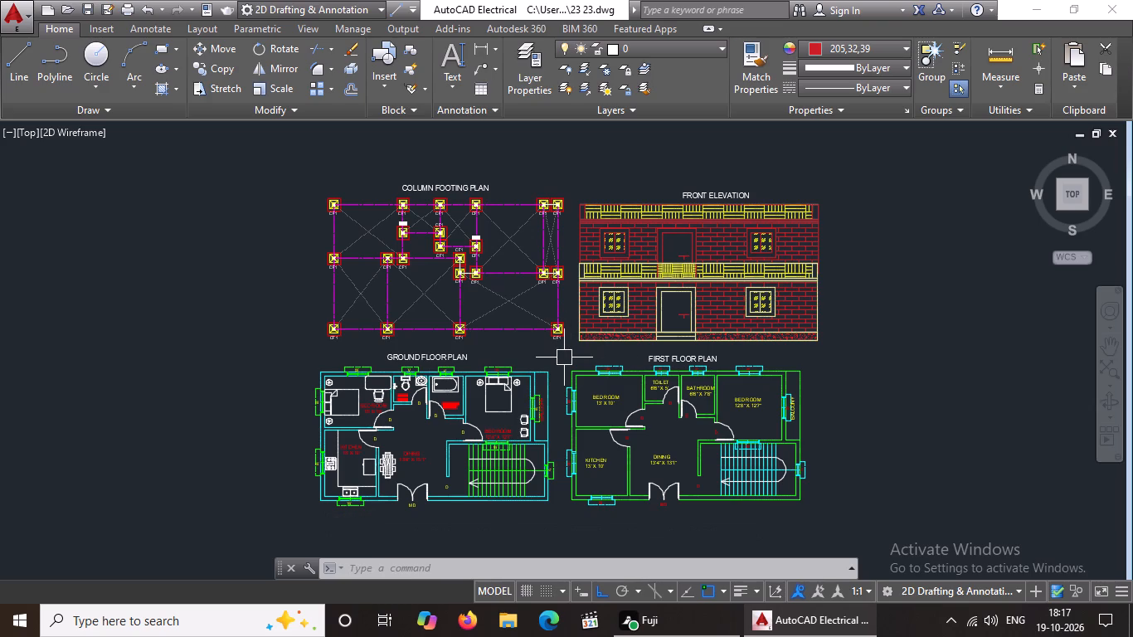
key(Escape)
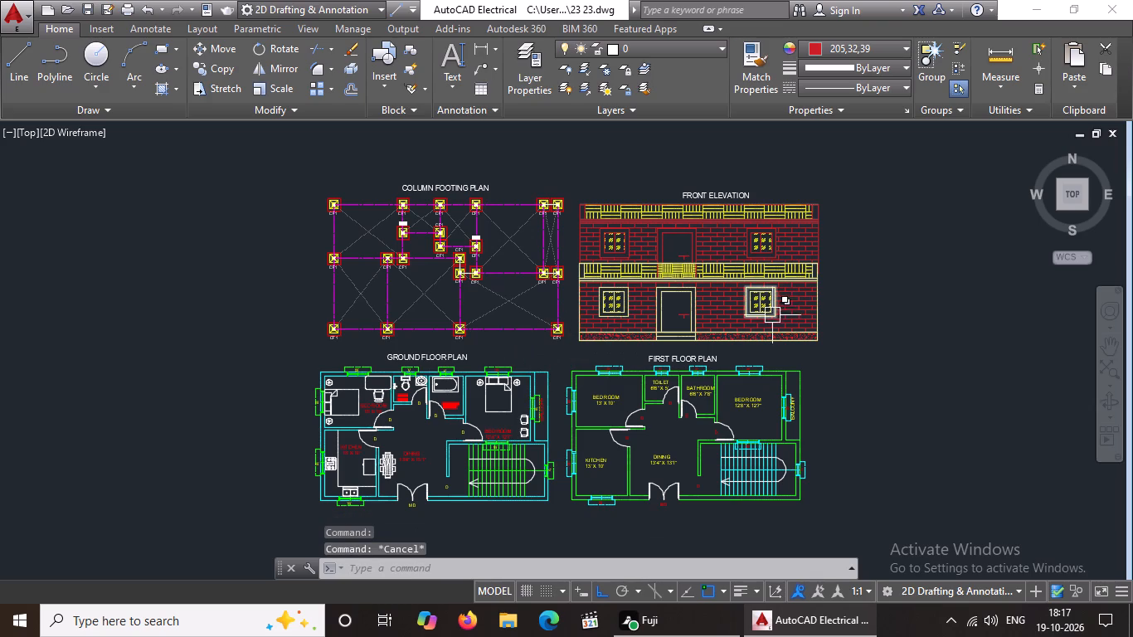
Change the colour of the AR-CONC concrete hatch along the base of the front elevation to Yellow.
scroll(728, 330, up, 5)
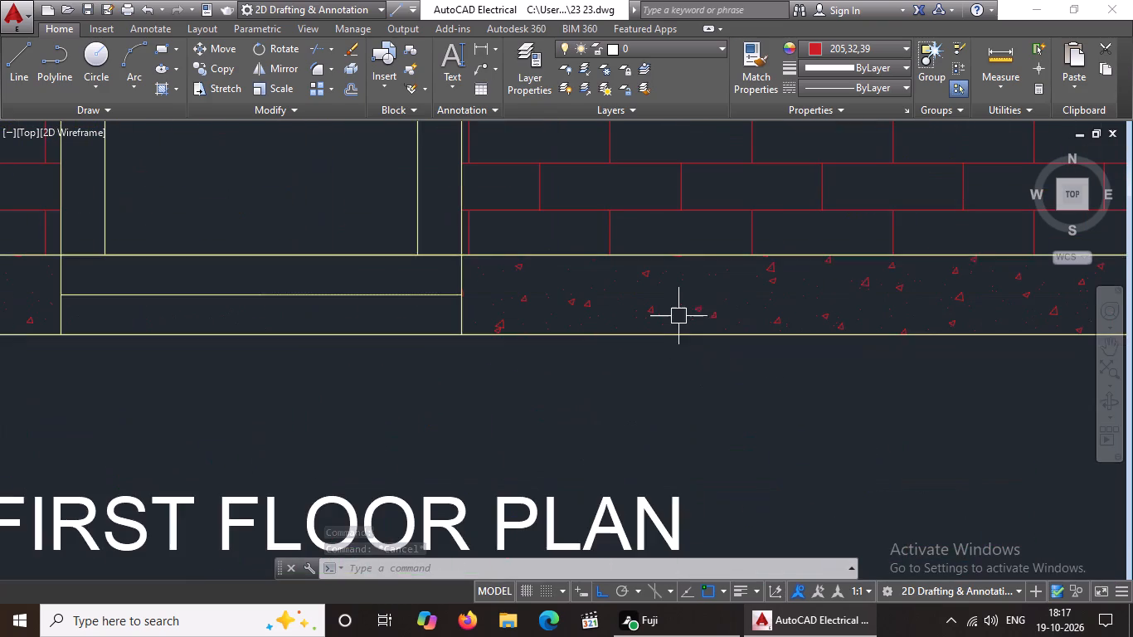
click(678, 313)
click(637, 298)
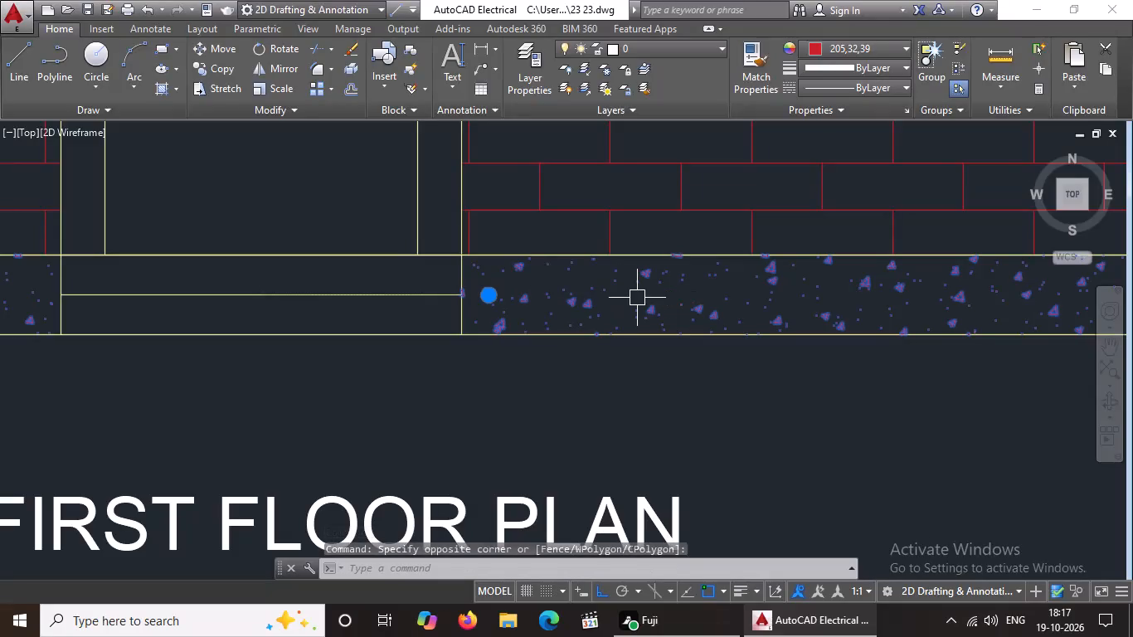
scroll(681, 294, down, 4)
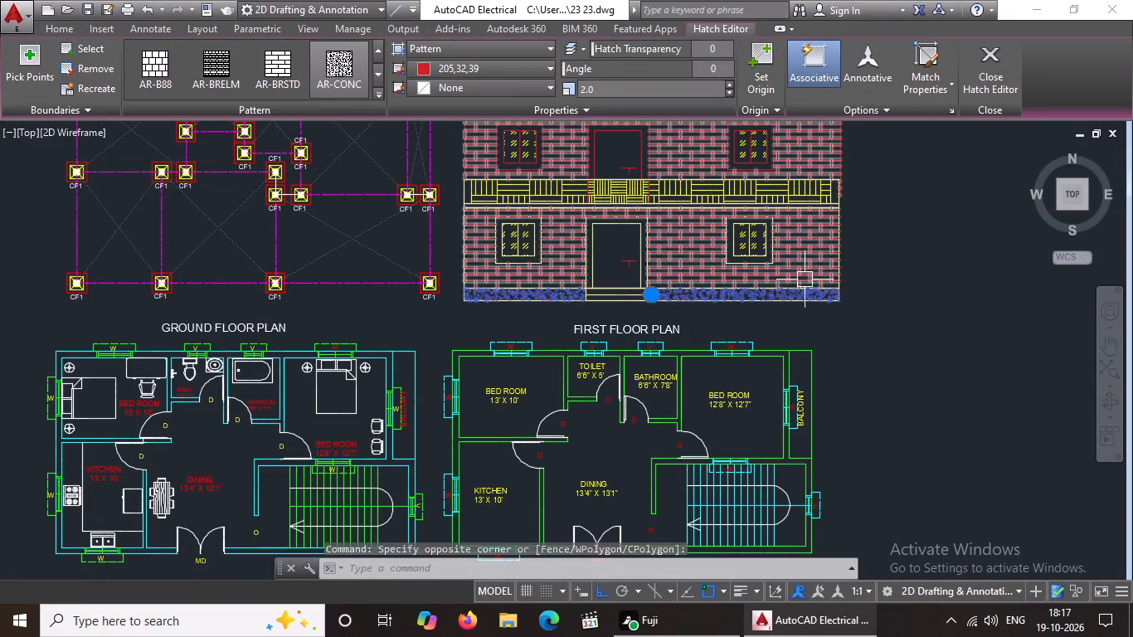
click(516, 70)
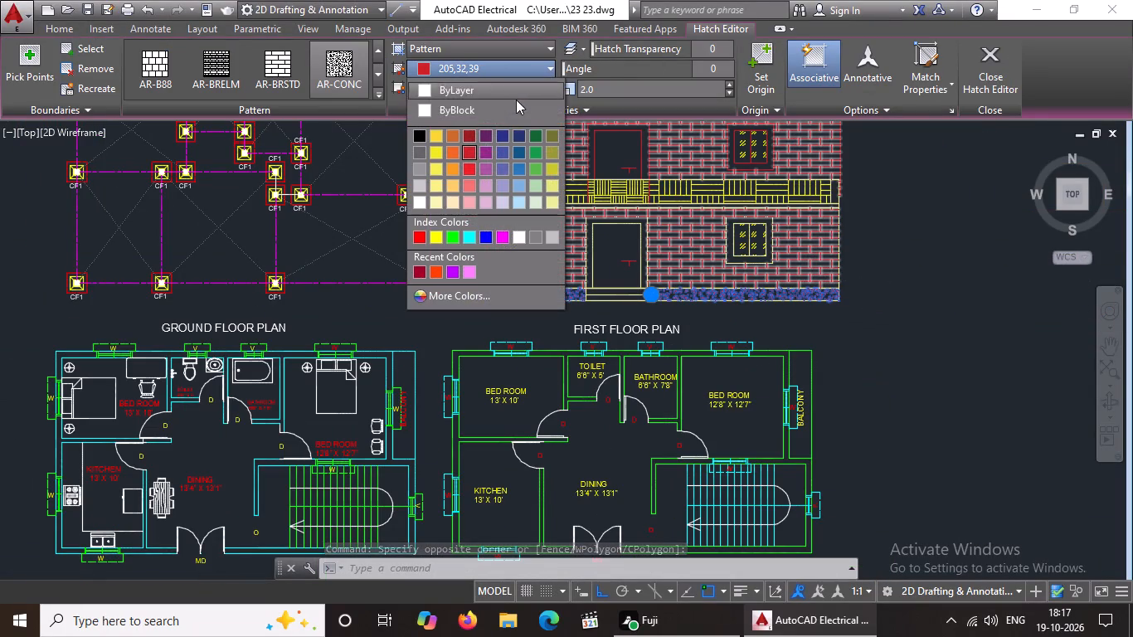
click(433, 240)
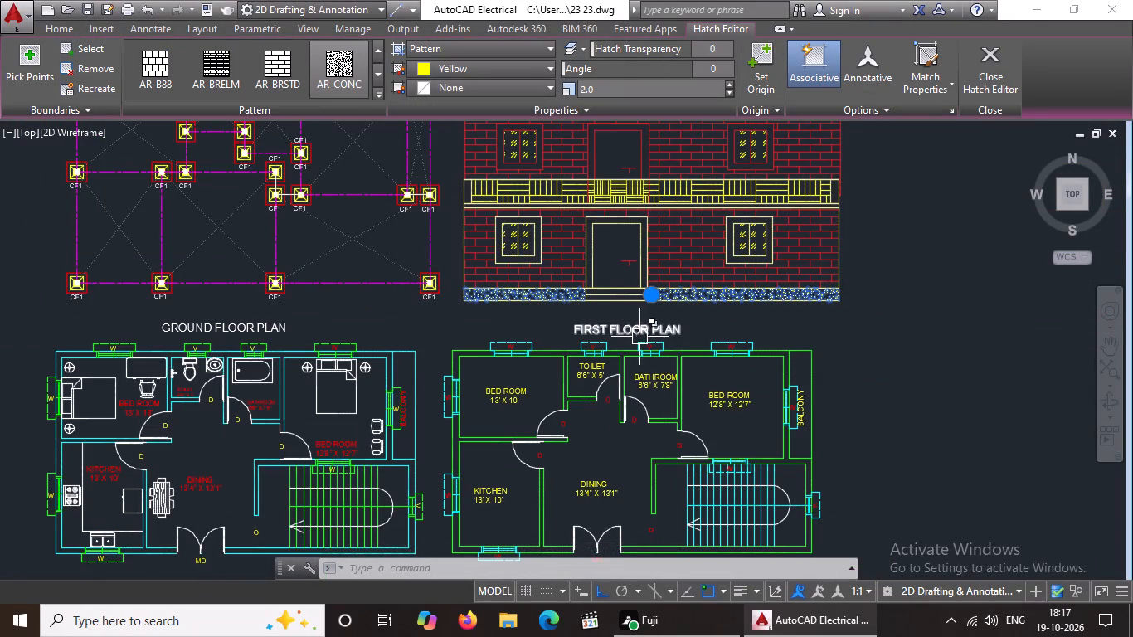
click(974, 59)
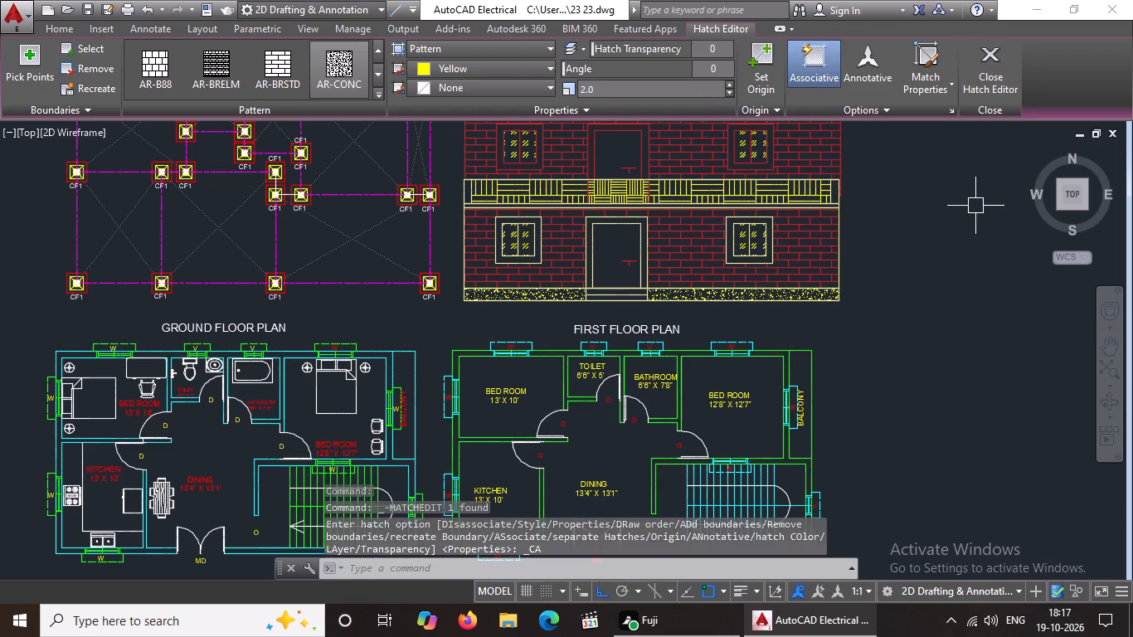
key(Escape)
Review the recoloured elevation and zoom to all to check the whole drawing sheet.
scroll(814, 345, down, 3)
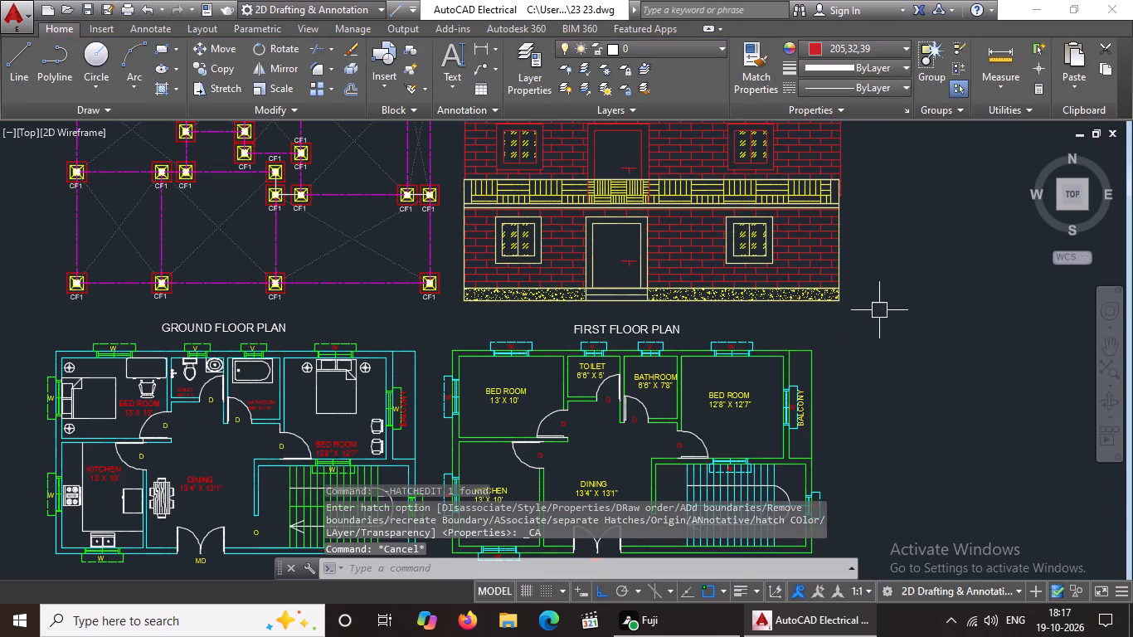
middle_drag(654, 400, 666, 335)
middle_drag(665, 353, 628, 523)
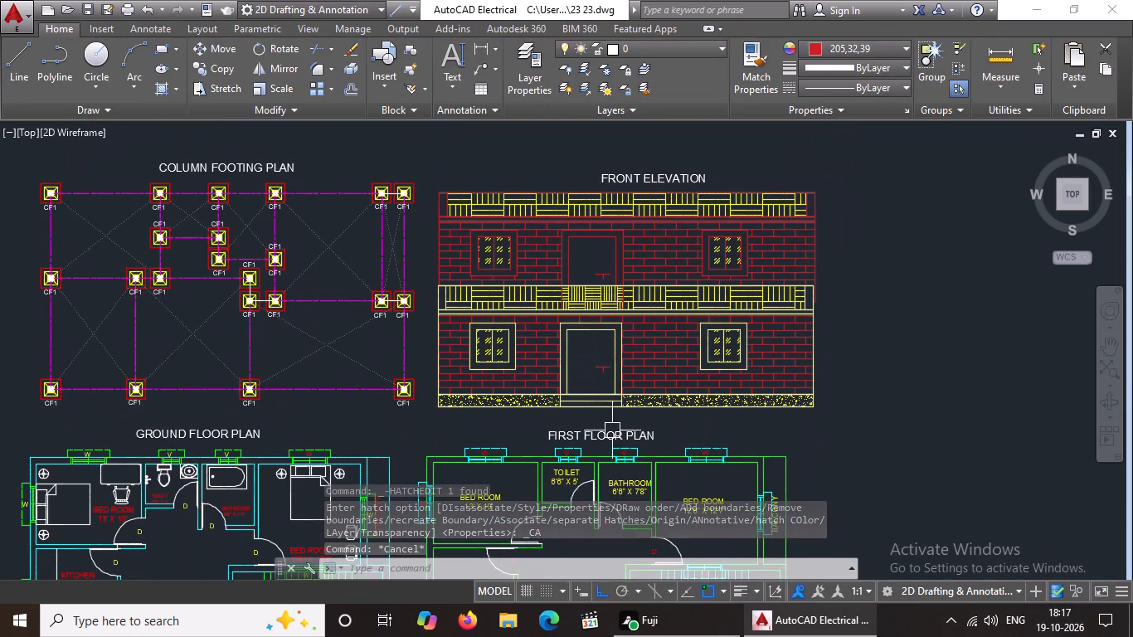
scroll(605, 387, down, 3)
middle_drag(632, 328, 701, 283)
key(Escape)
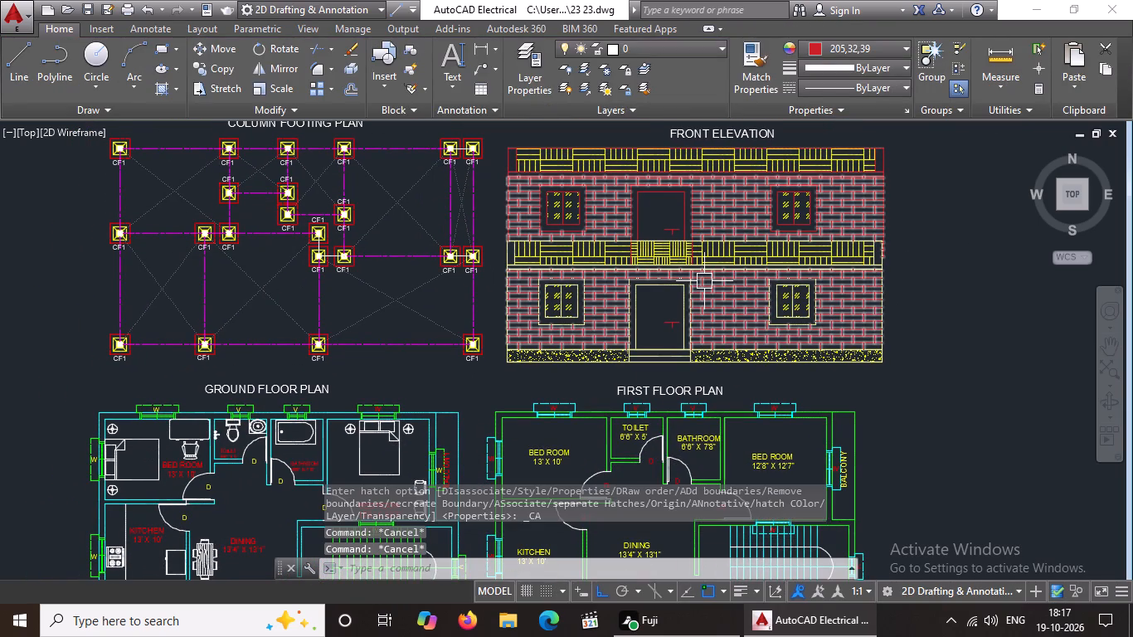
text(Z A)
key(space)
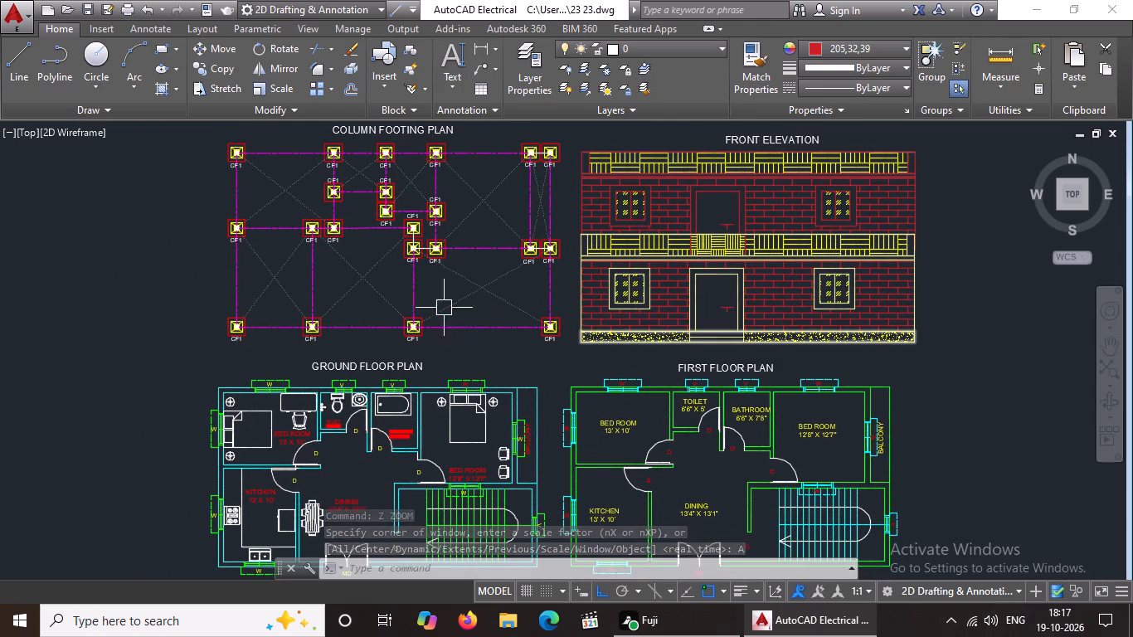
key(Escape)
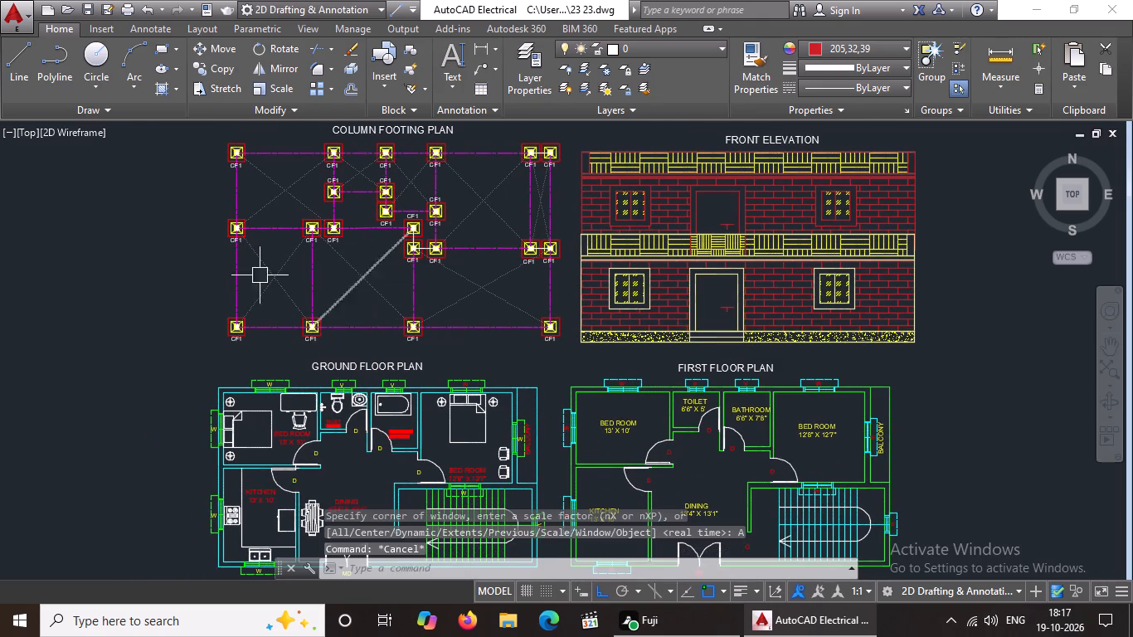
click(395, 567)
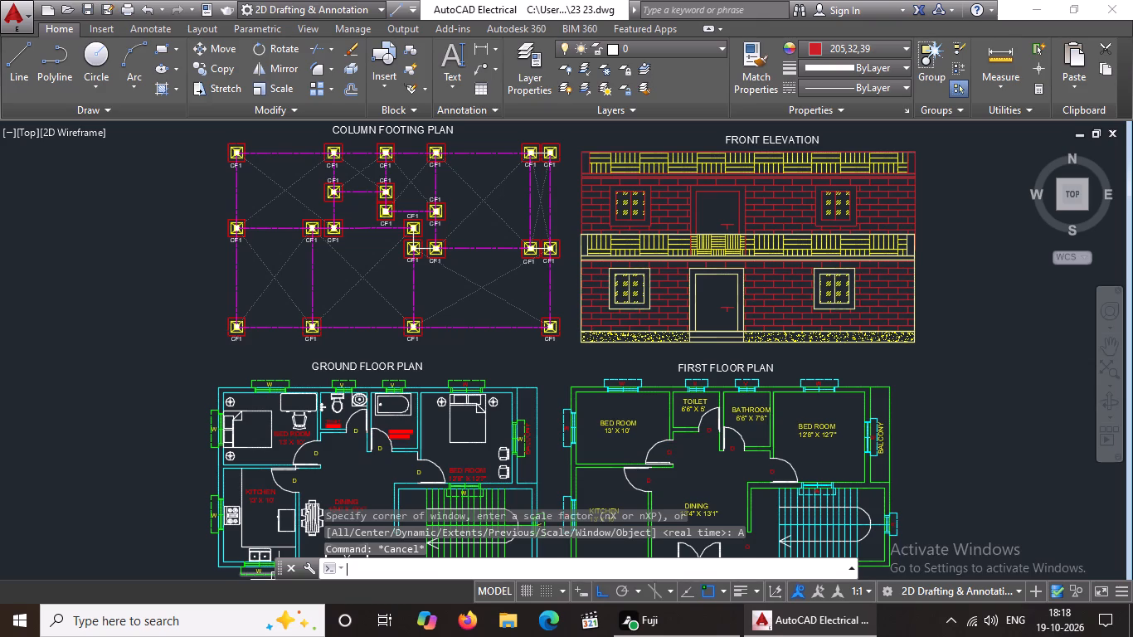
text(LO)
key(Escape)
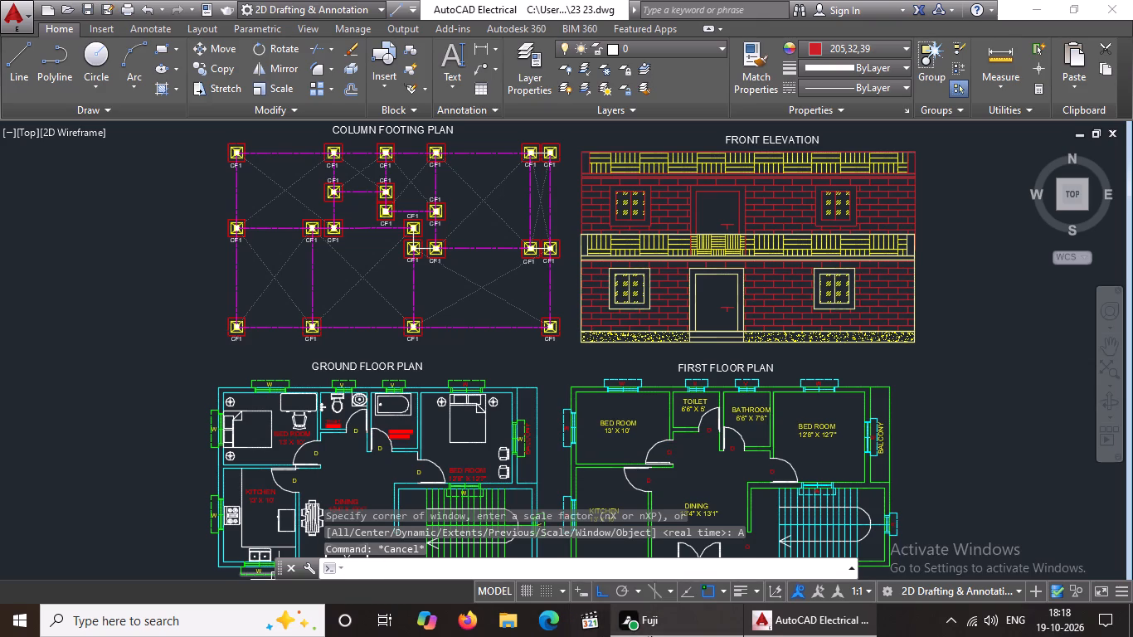
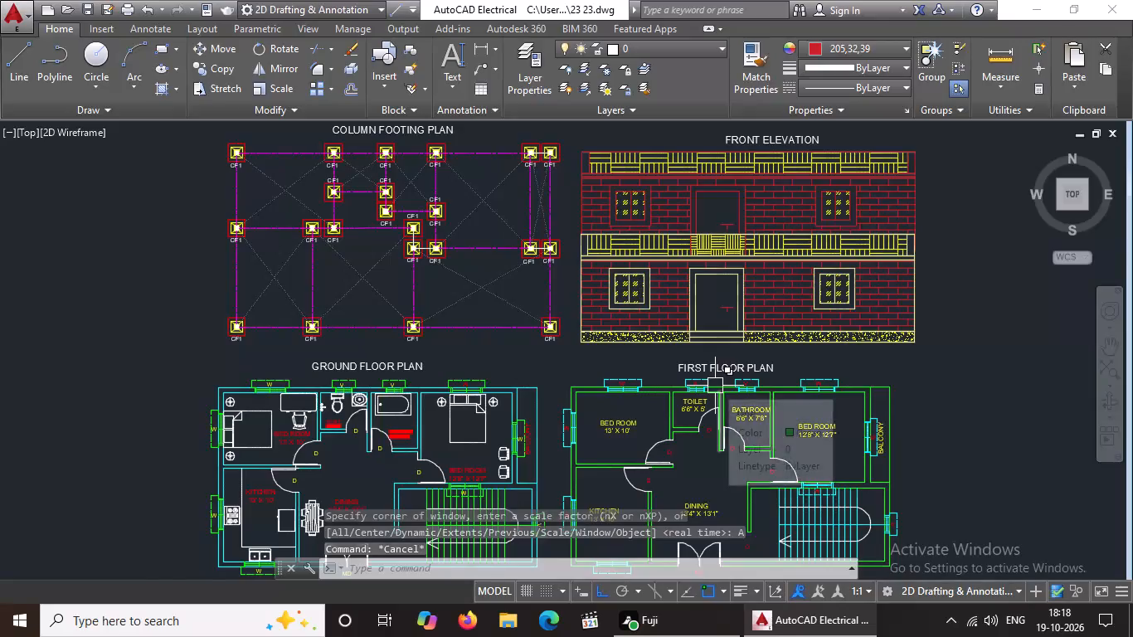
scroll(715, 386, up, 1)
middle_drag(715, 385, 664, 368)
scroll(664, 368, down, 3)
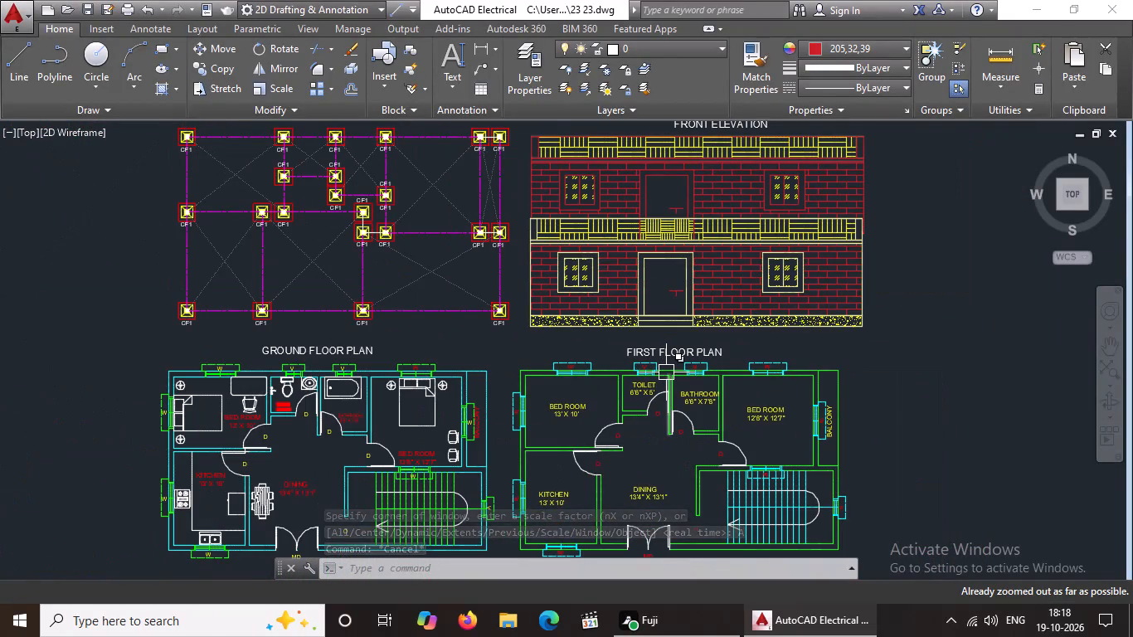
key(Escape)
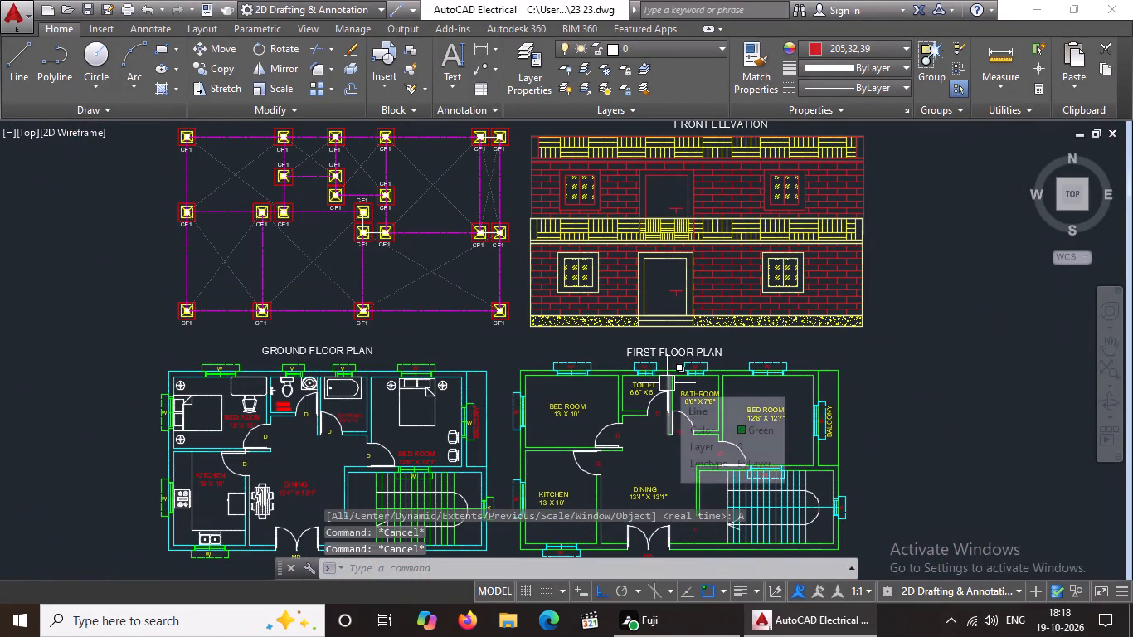
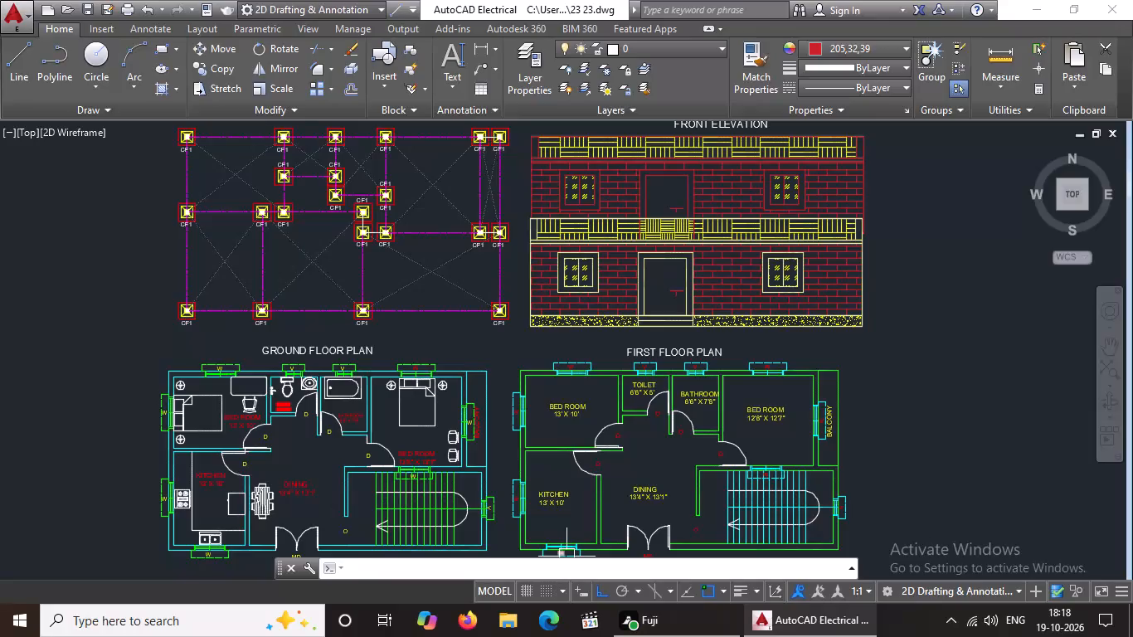
Turn off command log file recording with LOGFILEOFF.
text(LOGFILE)
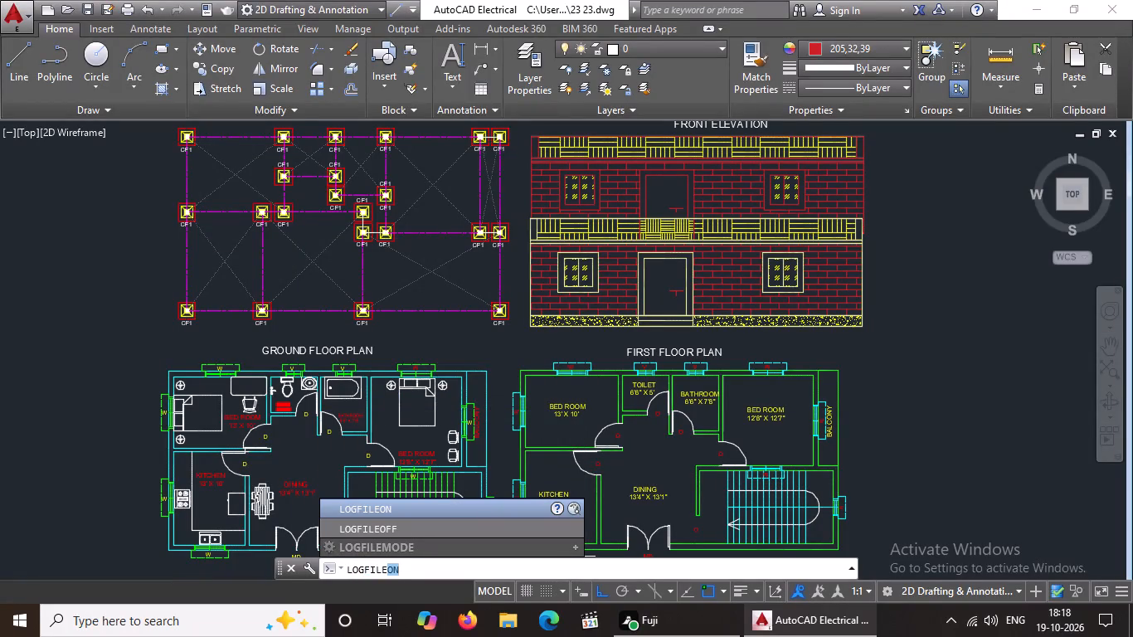
text(OFF)
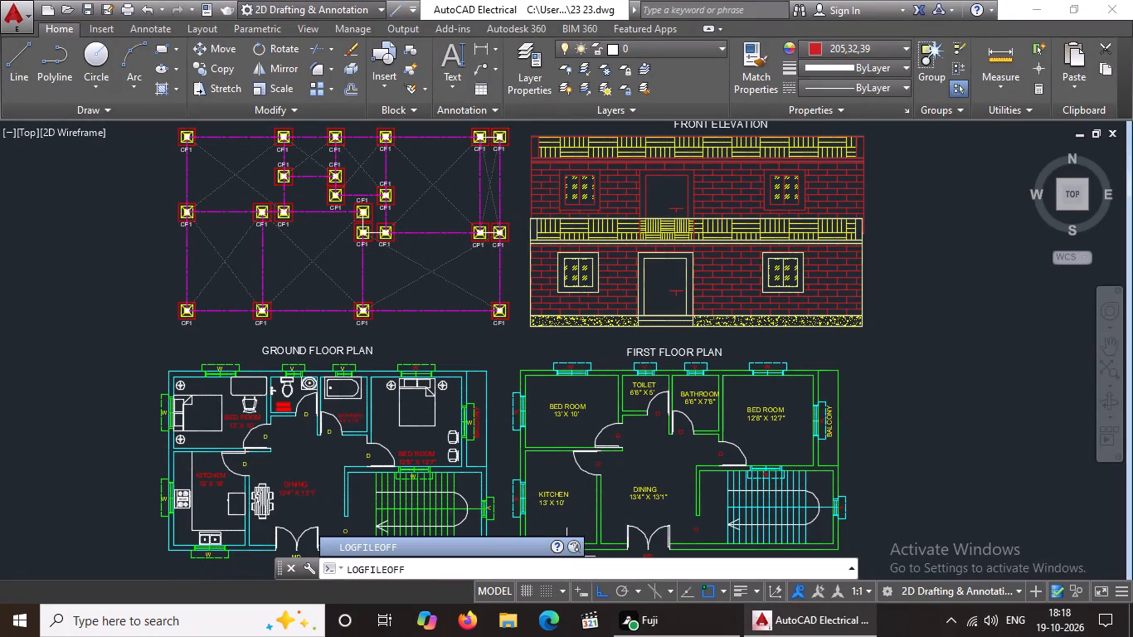
key(Return)
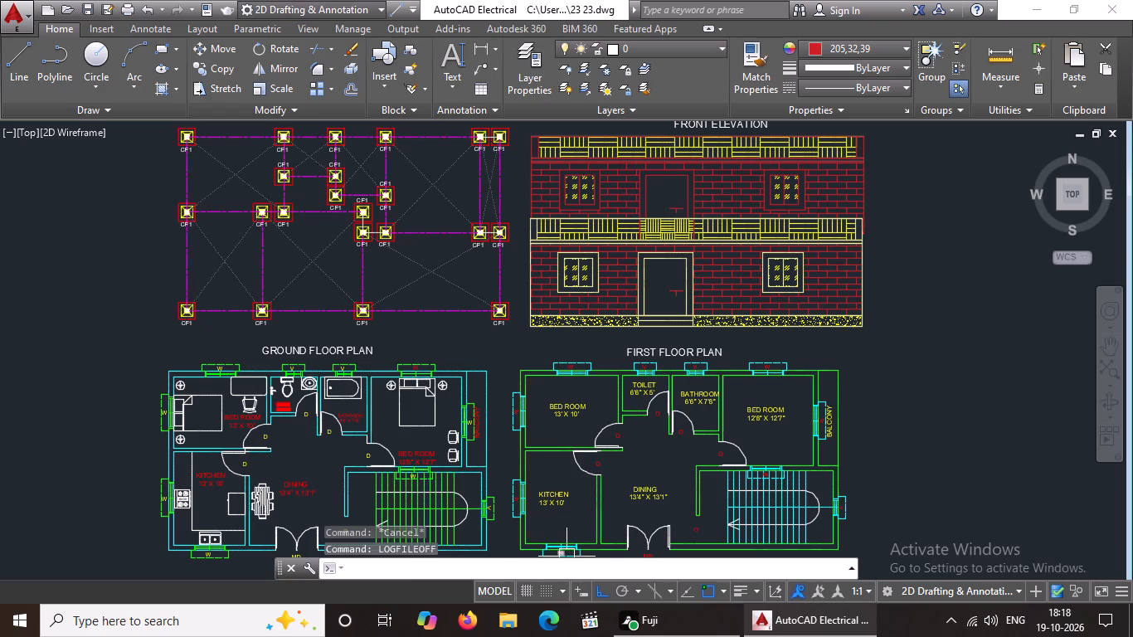
Save the drawing as 23 23.dwg in the Nayana folder on the Desktop.
click(27, 11)
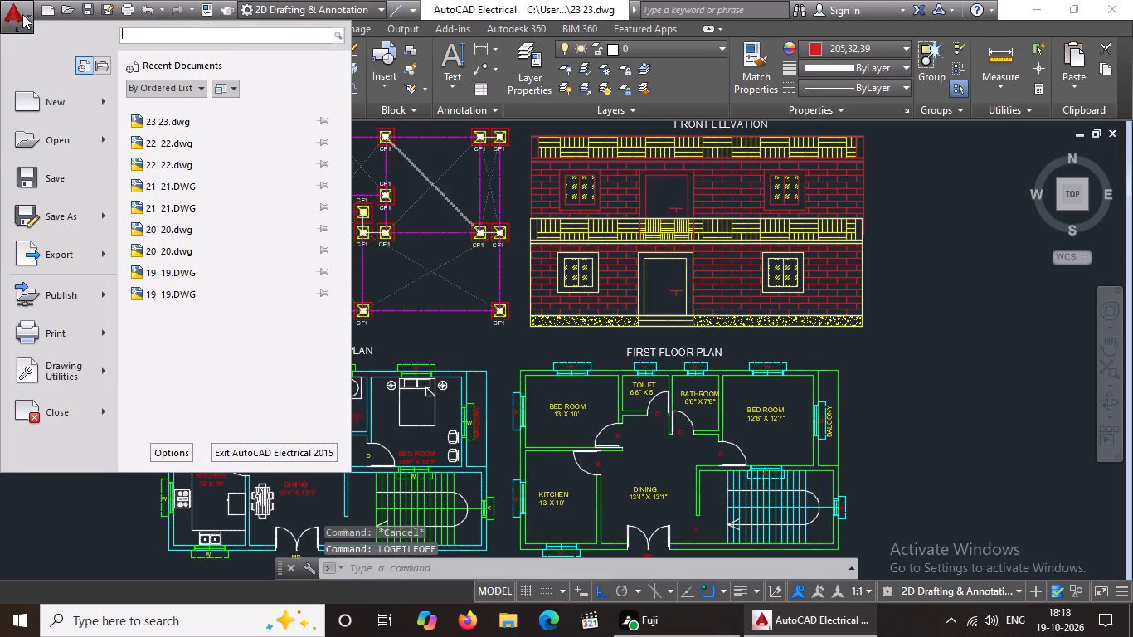
click(102, 221)
click(164, 100)
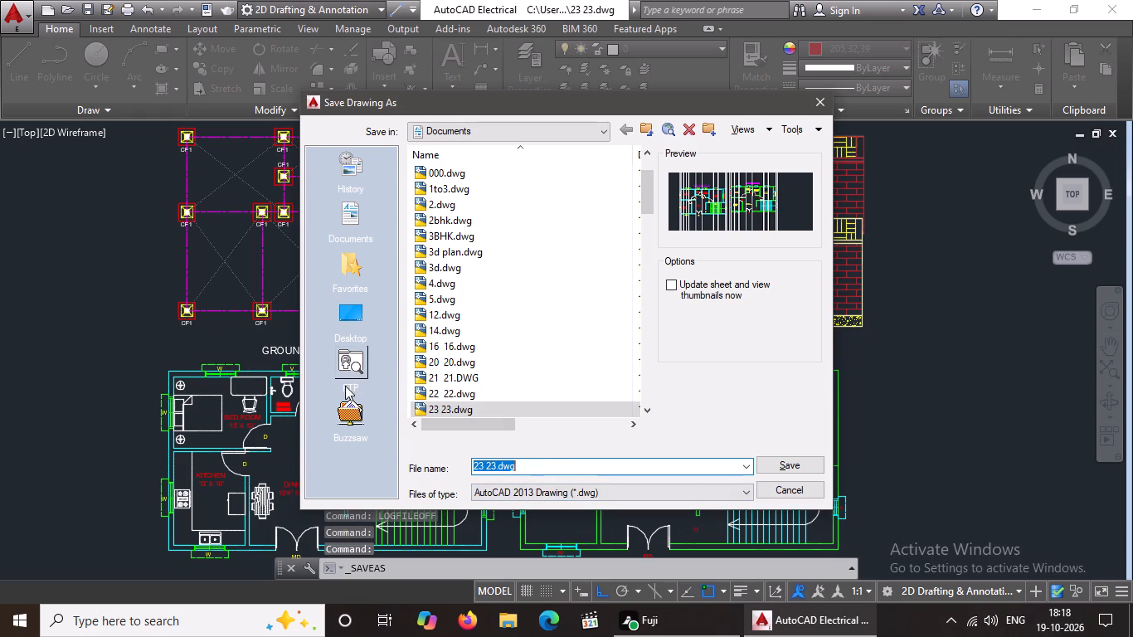
click(348, 334)
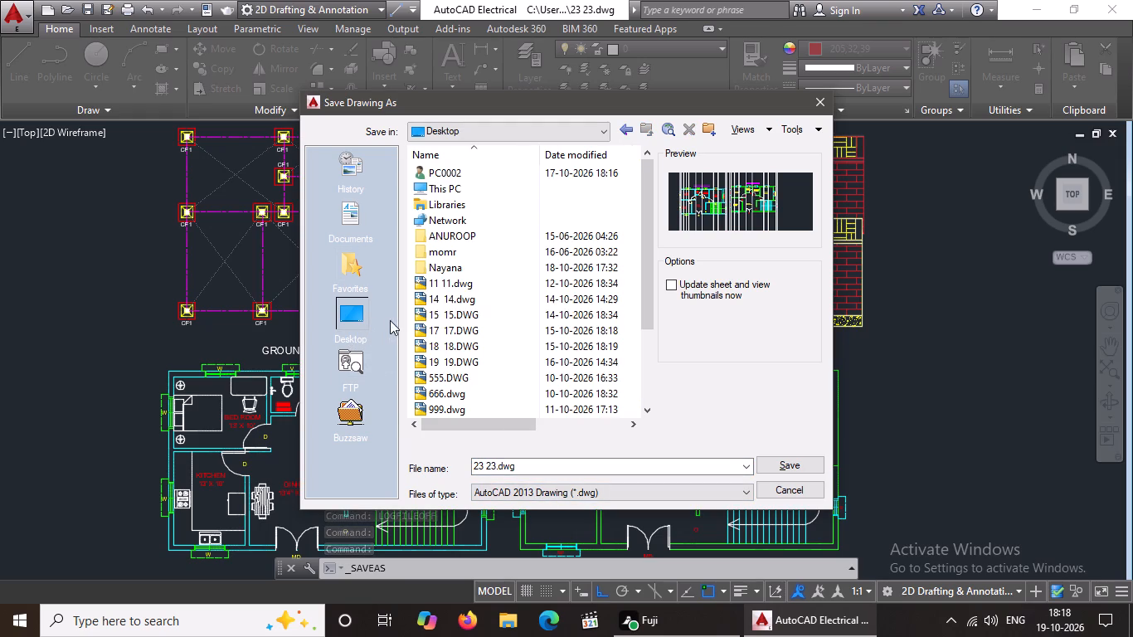
click(451, 268)
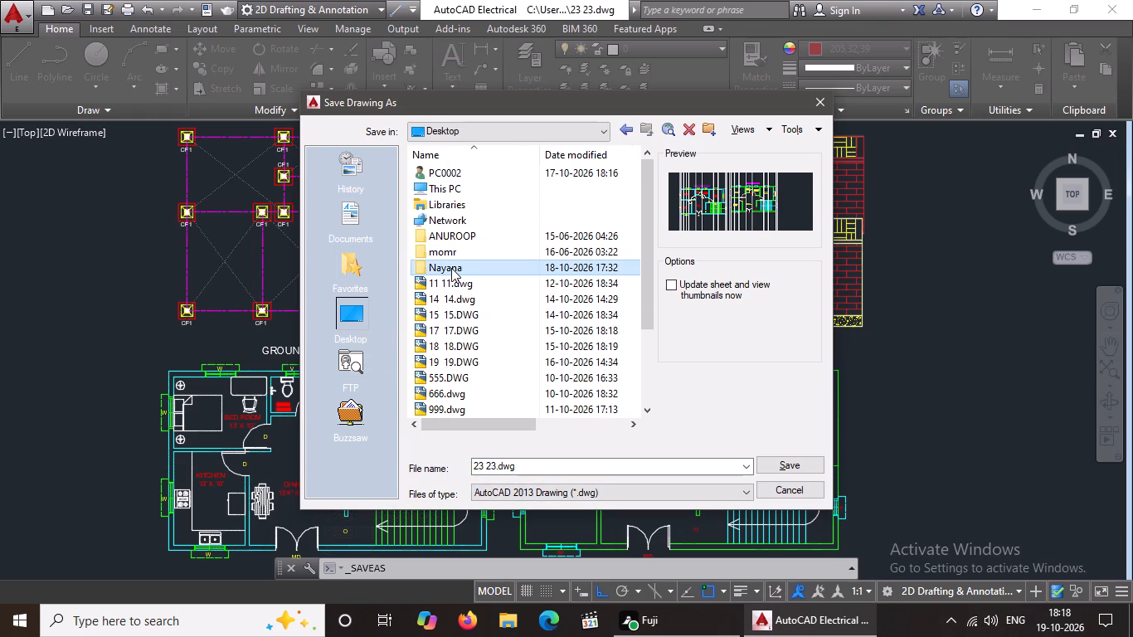
click(451, 268)
click(793, 466)
click(792, 464)
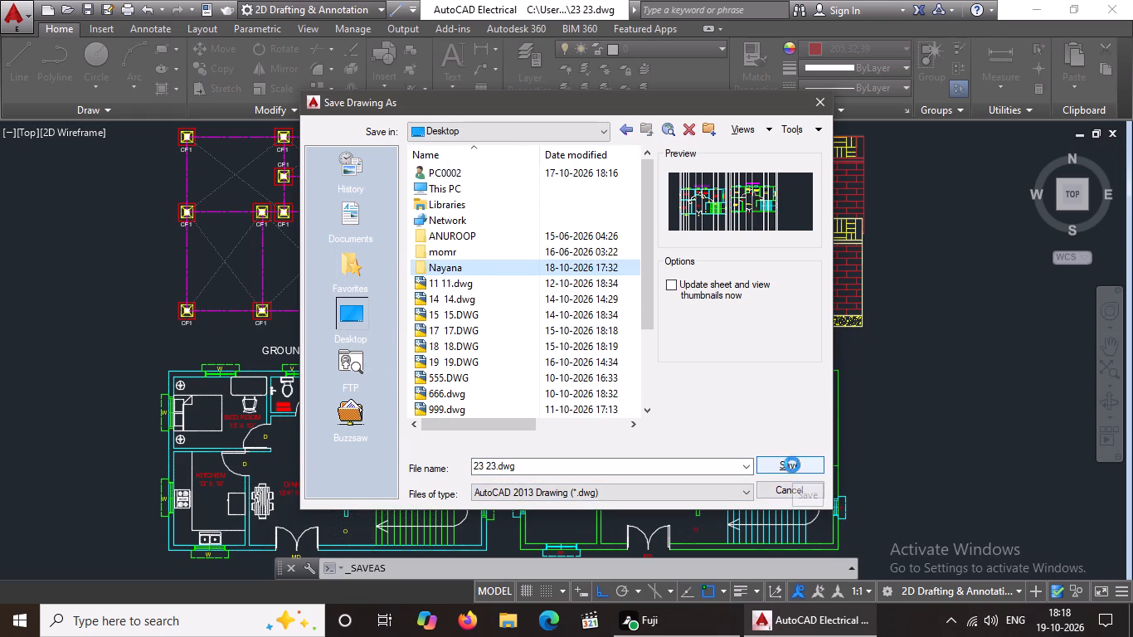
click(792, 464)
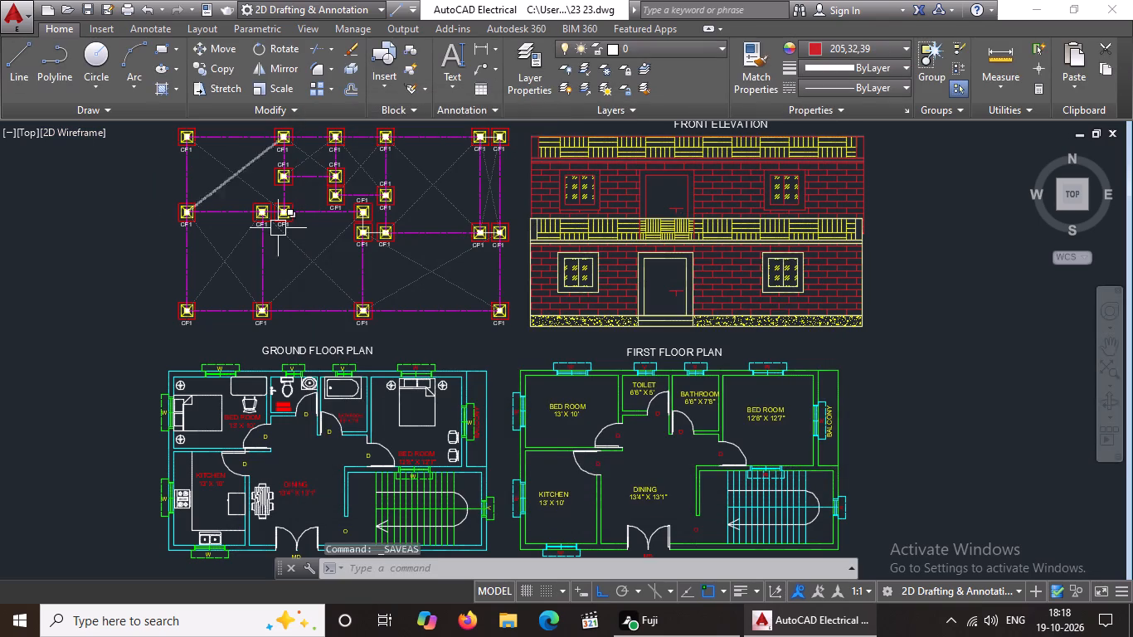
Start a plot of the model and apply the <Previous plot> page setup with DWG To PDF.pc3 on ISO A4.
key(ctrl+p)
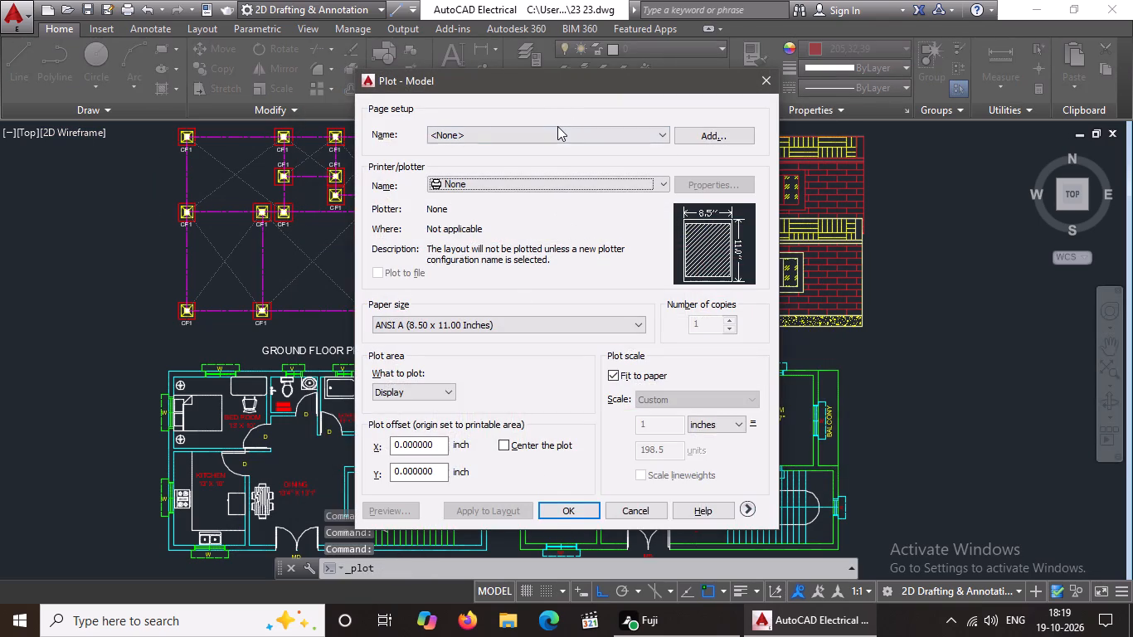
click(557, 126)
click(524, 157)
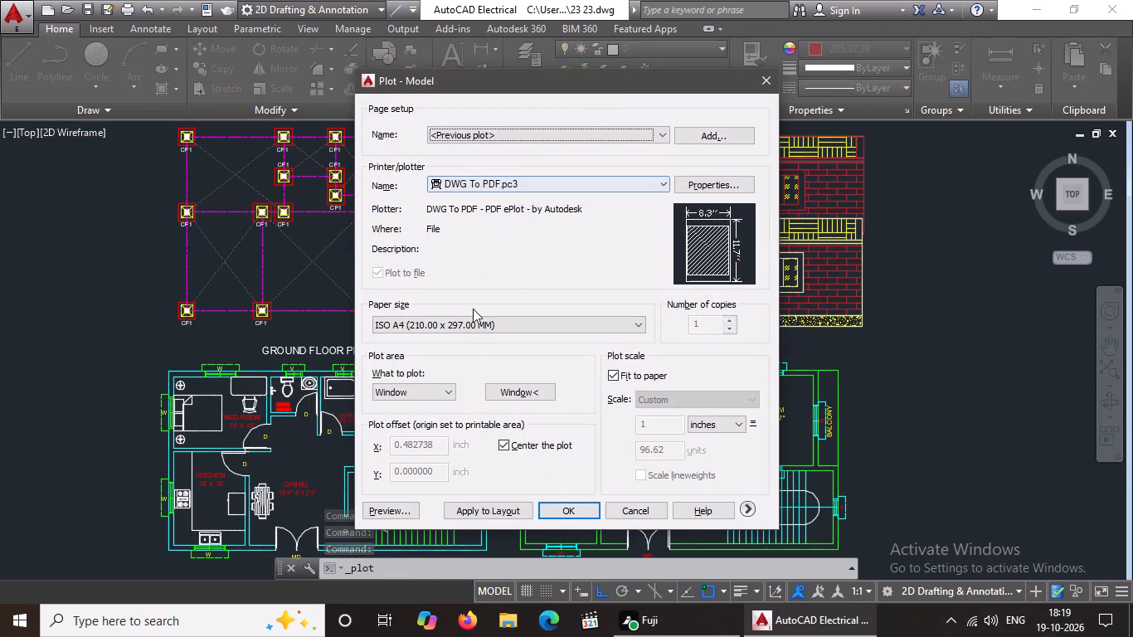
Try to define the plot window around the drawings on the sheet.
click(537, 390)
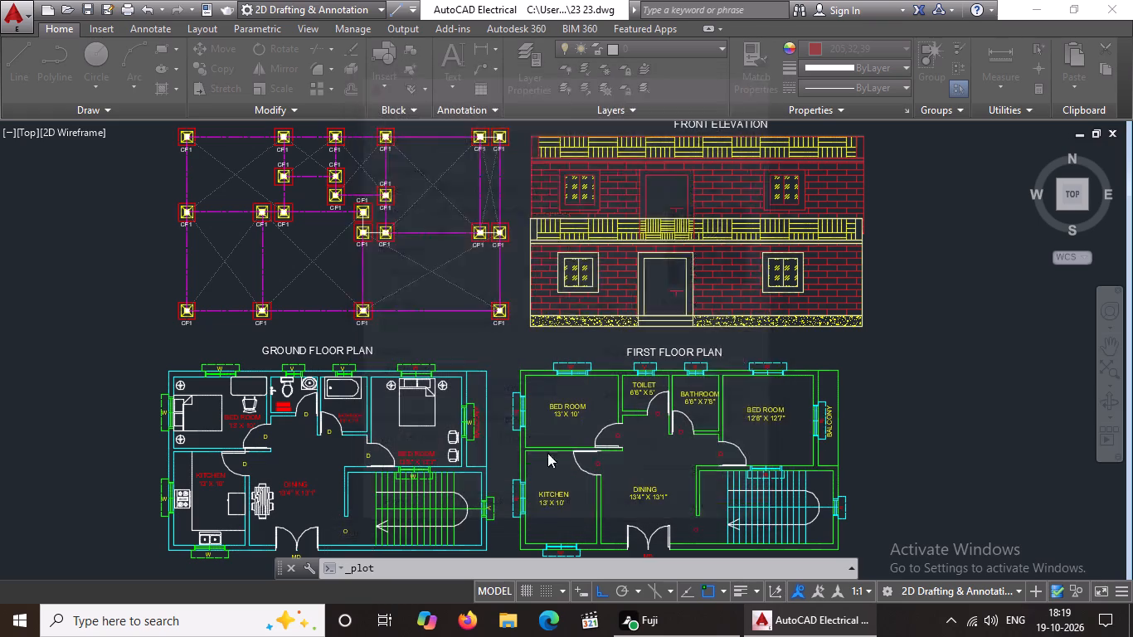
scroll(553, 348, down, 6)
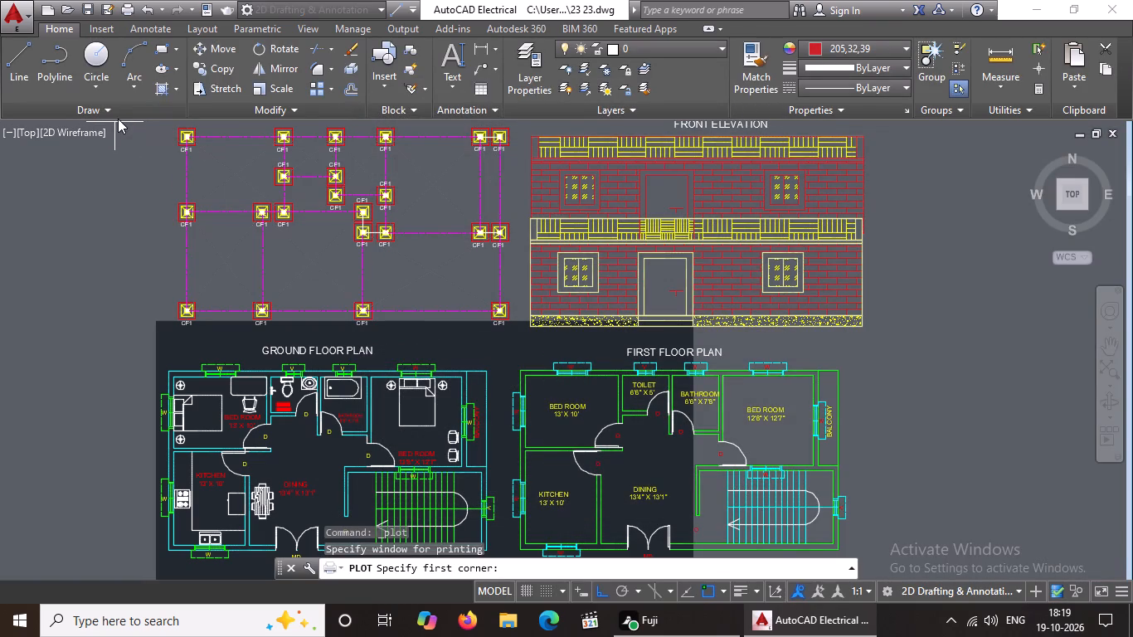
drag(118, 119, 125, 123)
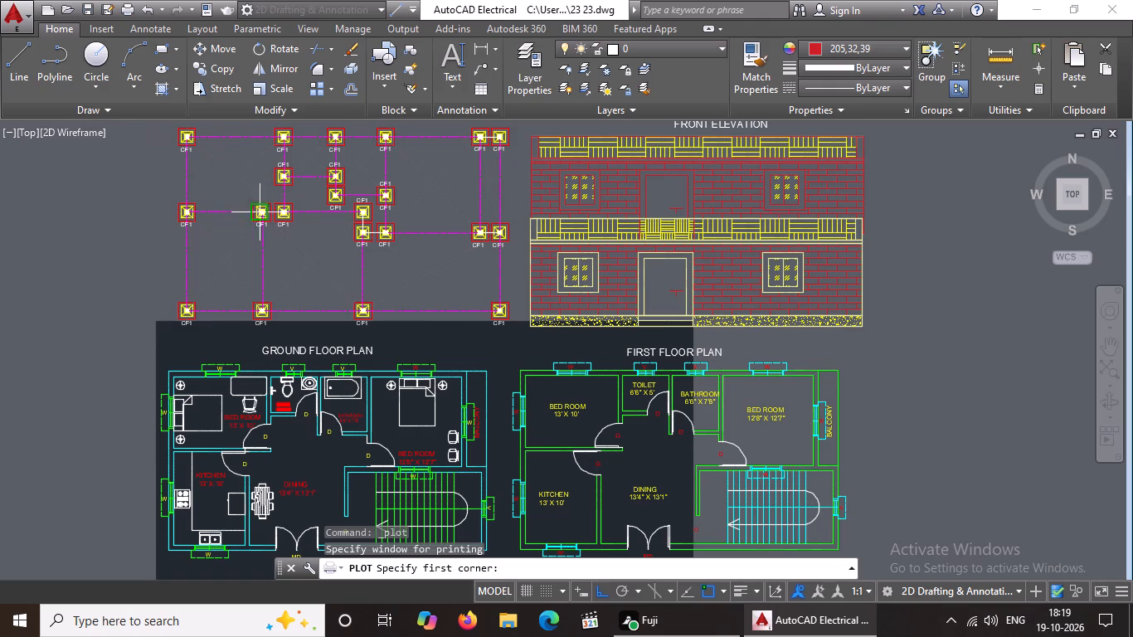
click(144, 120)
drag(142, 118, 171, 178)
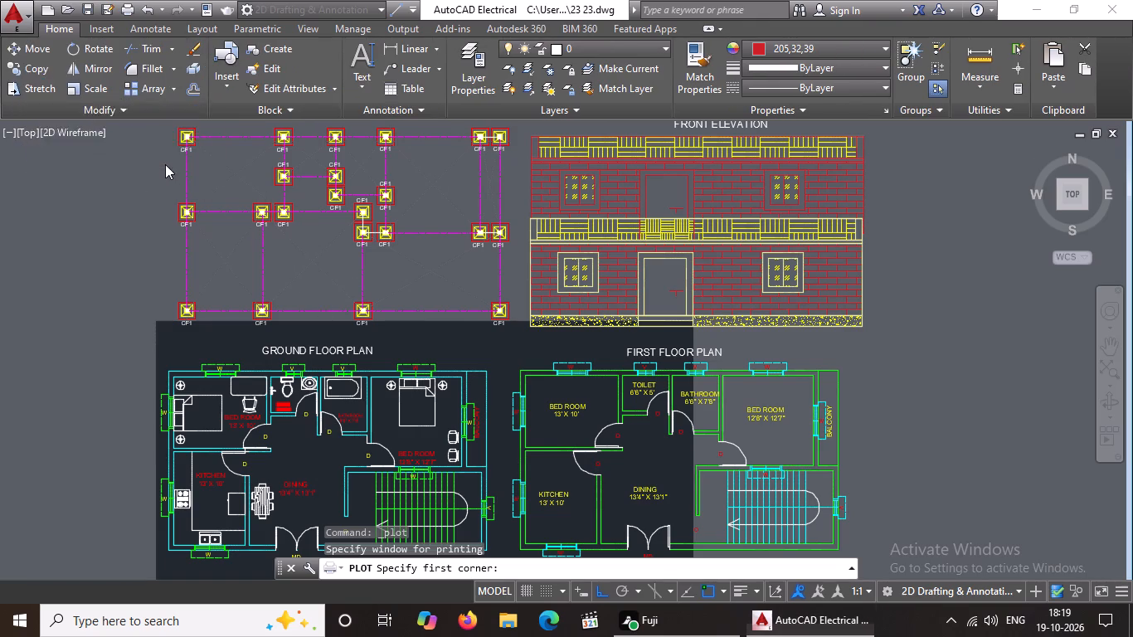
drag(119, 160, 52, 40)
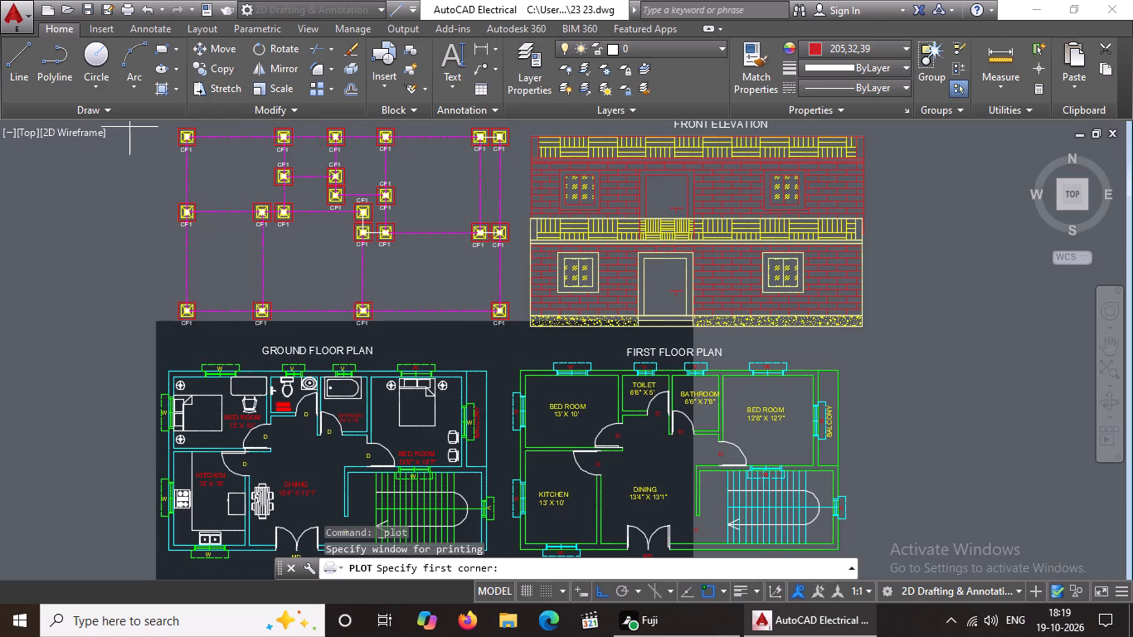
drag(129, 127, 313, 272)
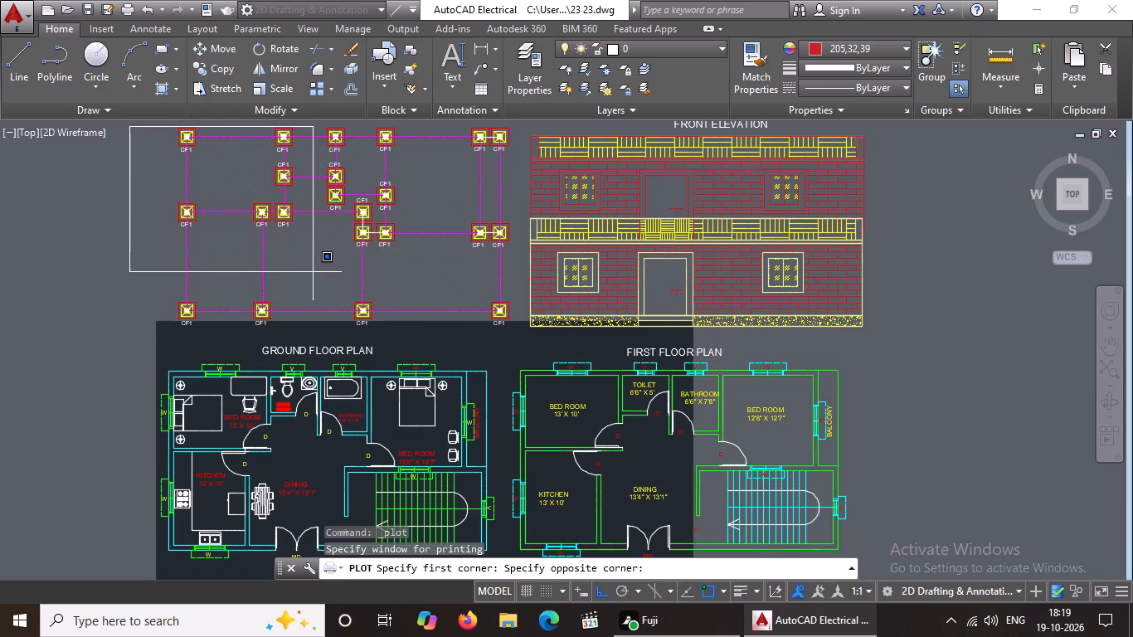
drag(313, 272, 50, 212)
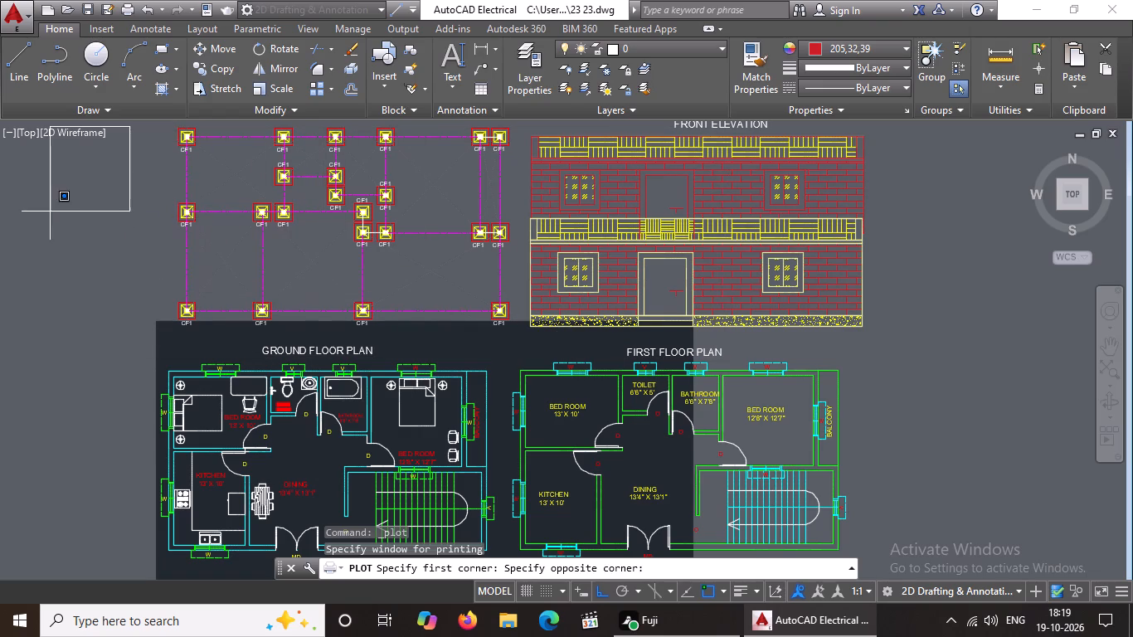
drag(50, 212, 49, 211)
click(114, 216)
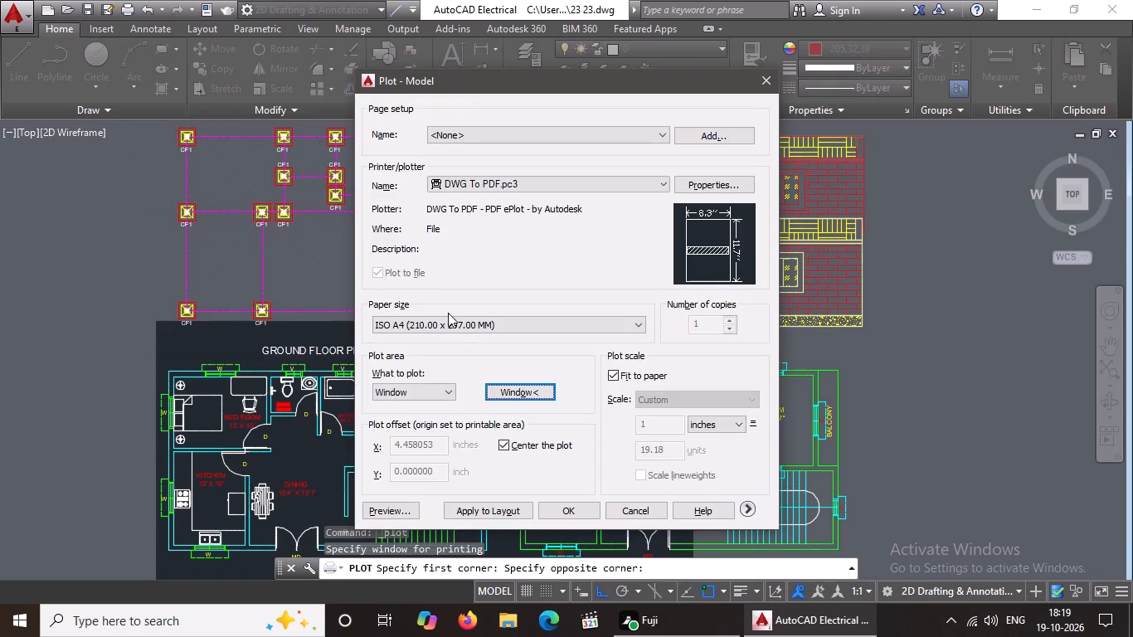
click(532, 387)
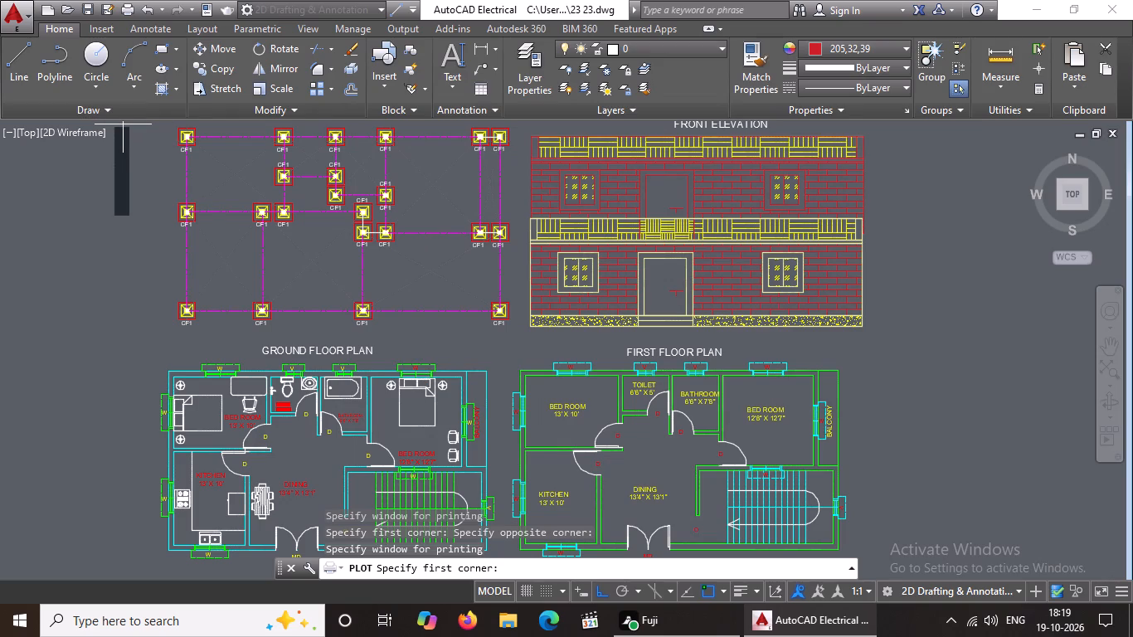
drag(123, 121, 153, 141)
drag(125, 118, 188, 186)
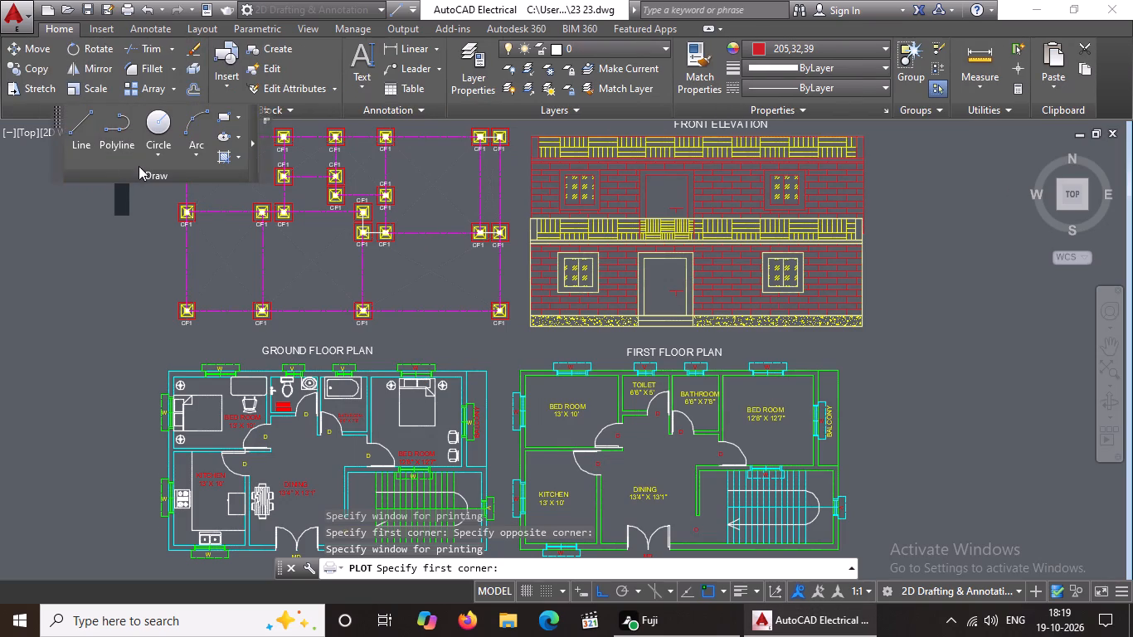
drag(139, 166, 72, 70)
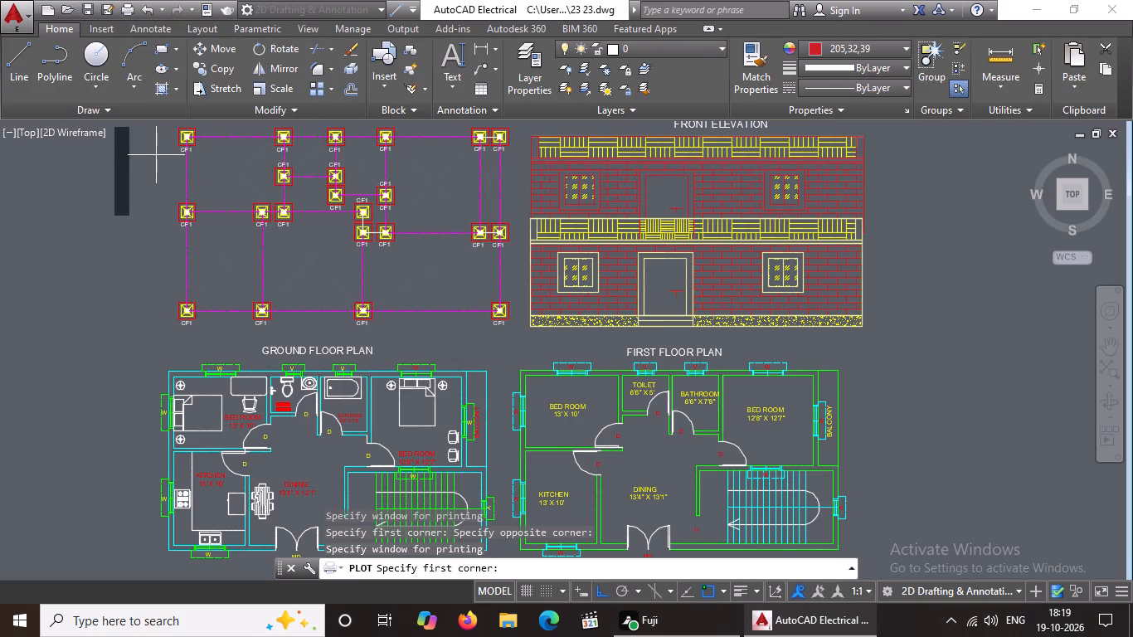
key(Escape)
Set the plot window to enclose the footing layout, the front elevation and both floor plans.
click(533, 392)
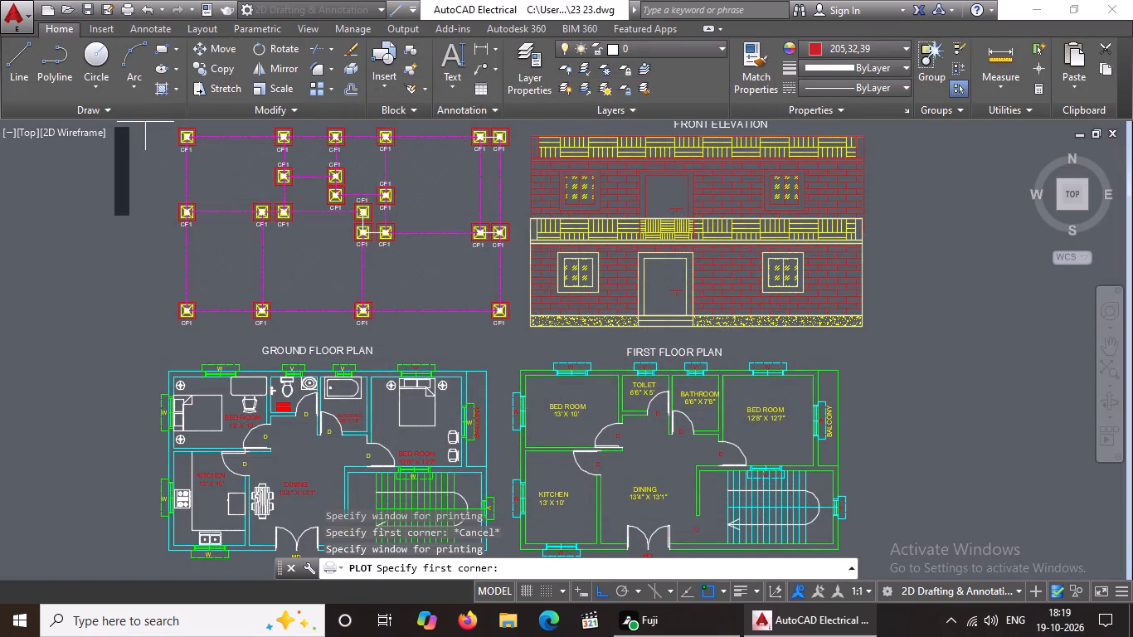
drag(134, 124, 138, 127)
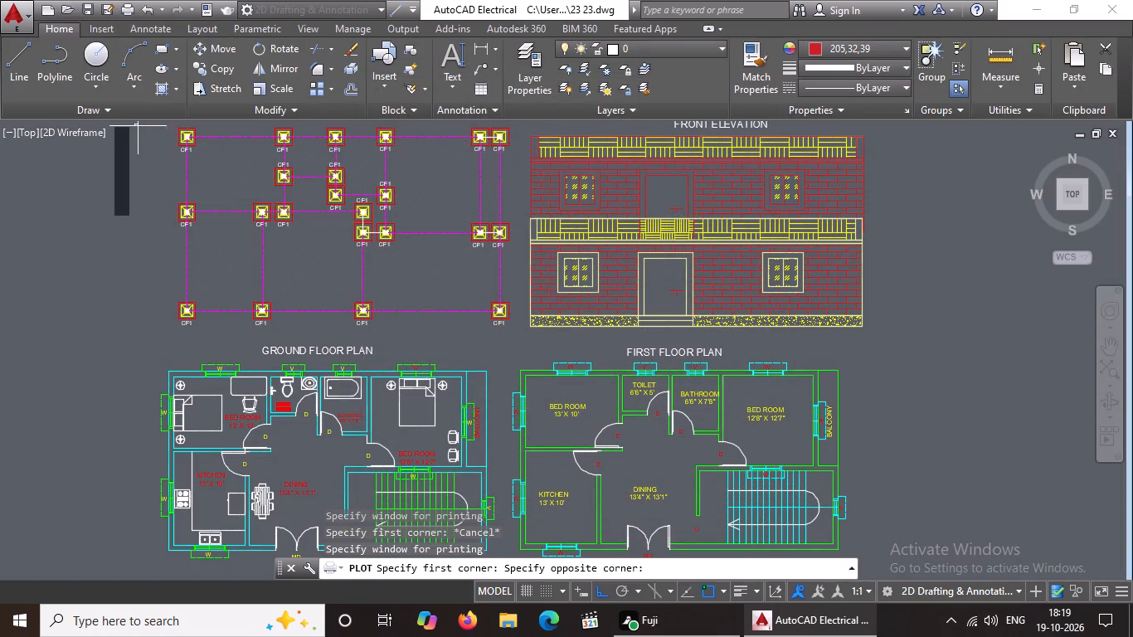
drag(138, 127, 581, 355)
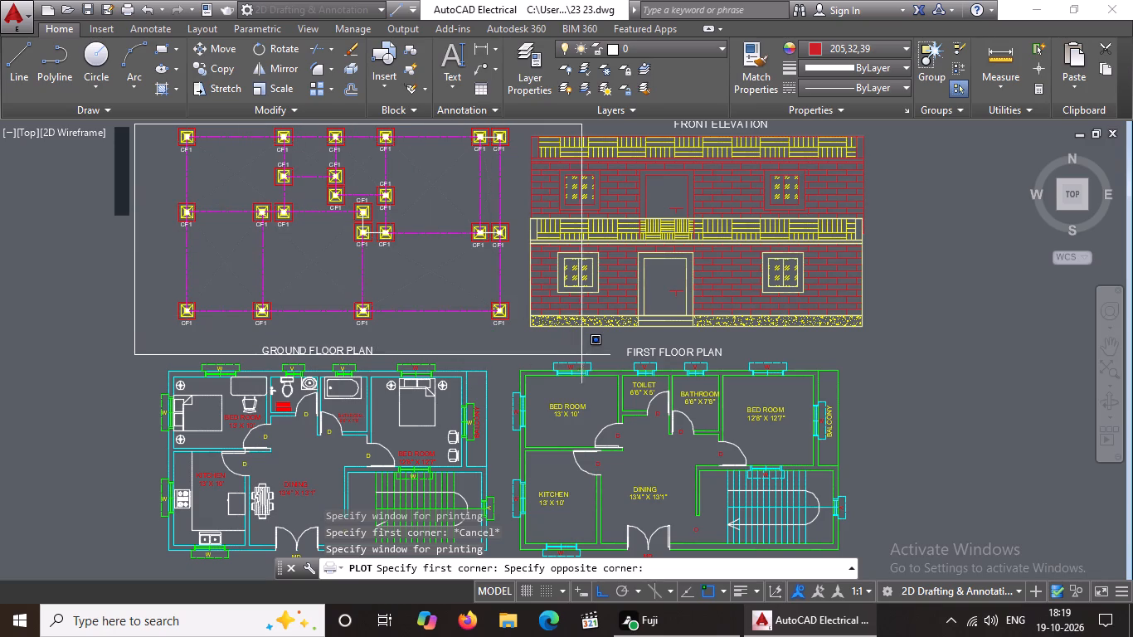
drag(581, 355, 868, 566)
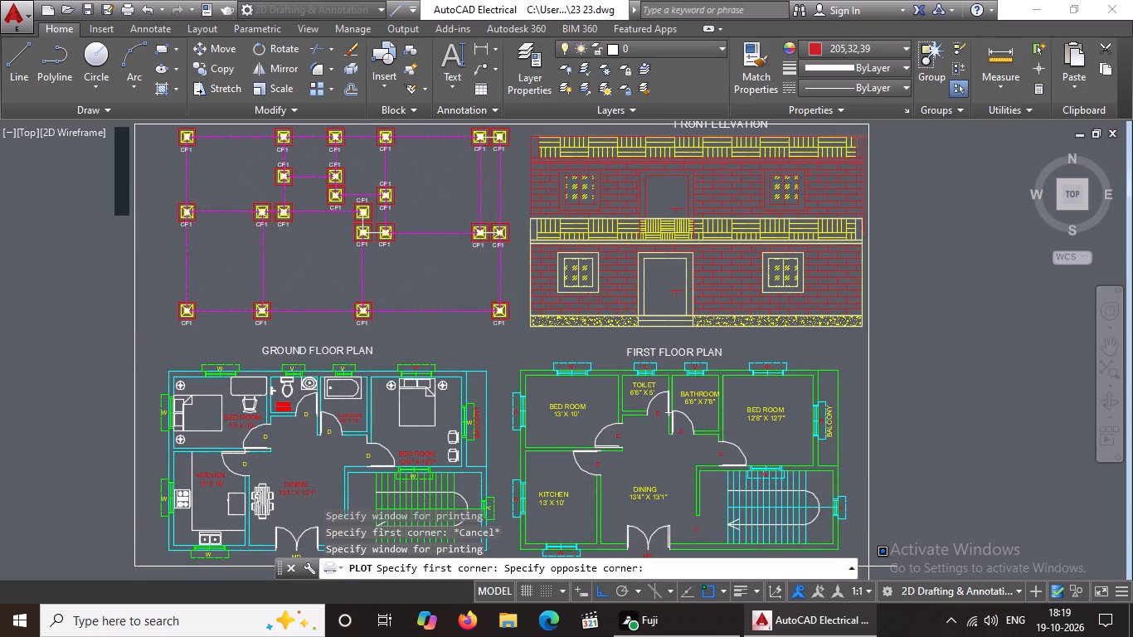
drag(868, 566, 866, 566)
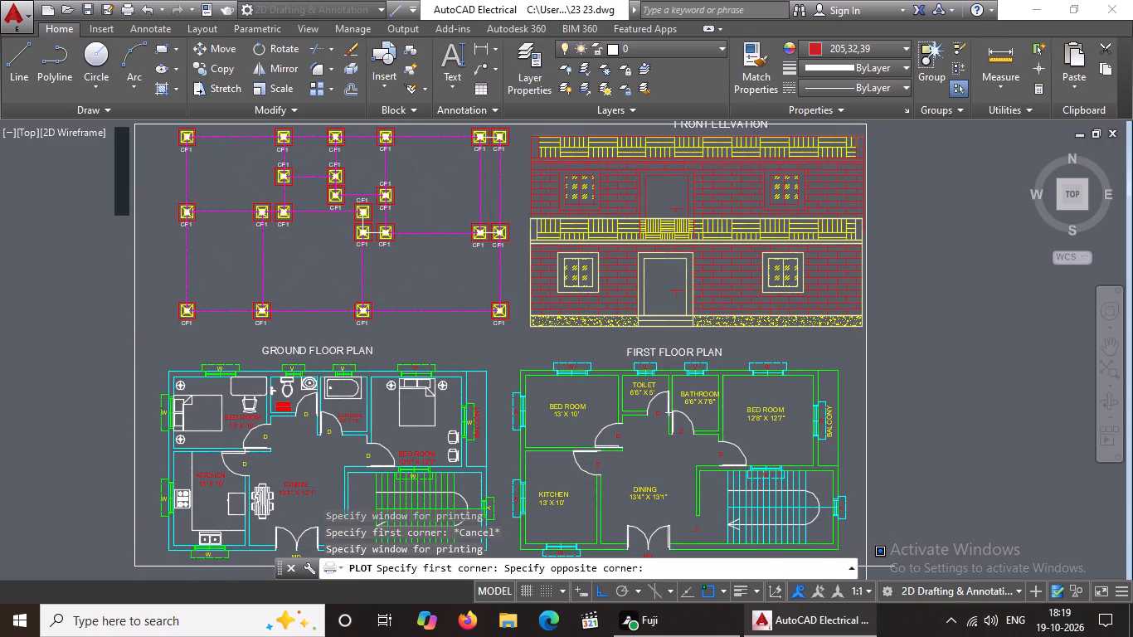
drag(866, 566, 866, 567)
click(866, 567)
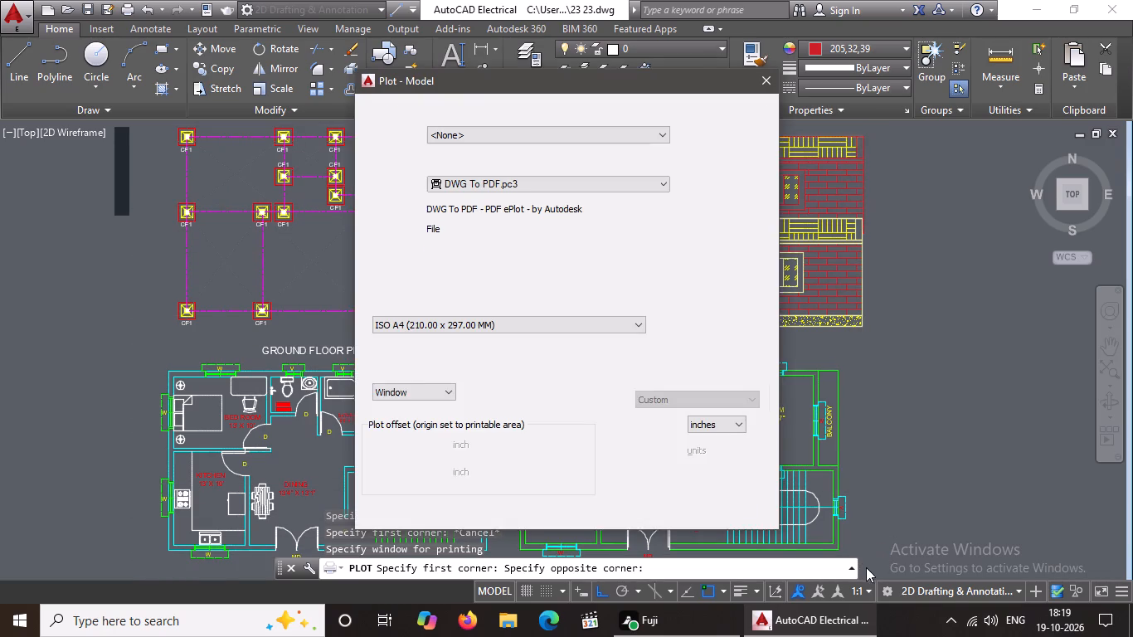
Preview the plot and examine the footing layout, front elevation and floor plans on the page.
click(405, 512)
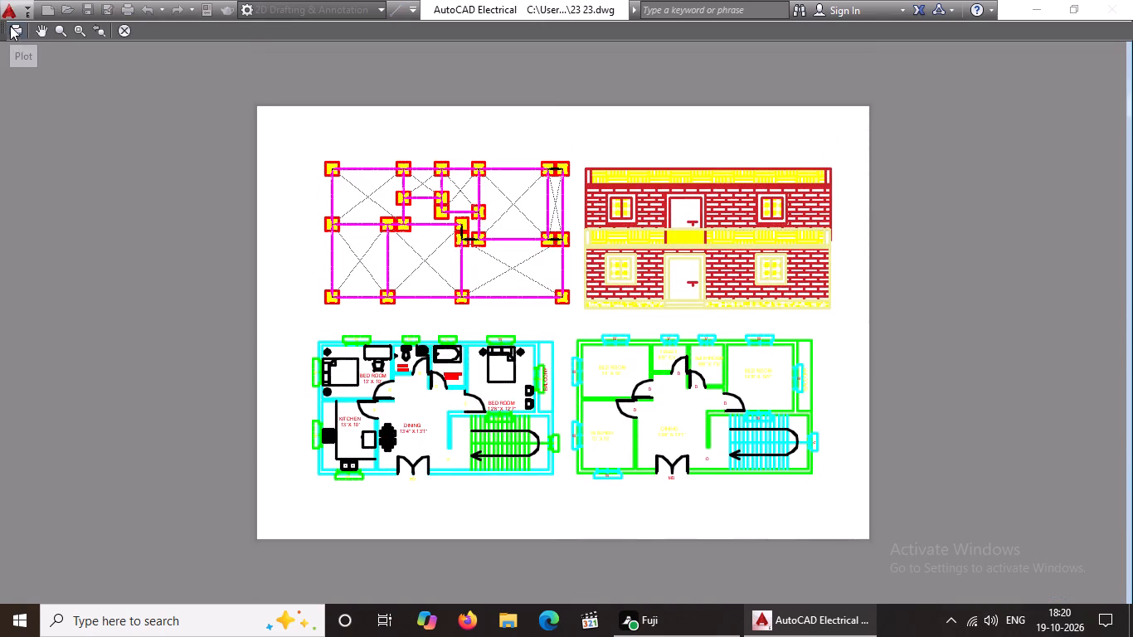
scroll(423, 306, up, 2)
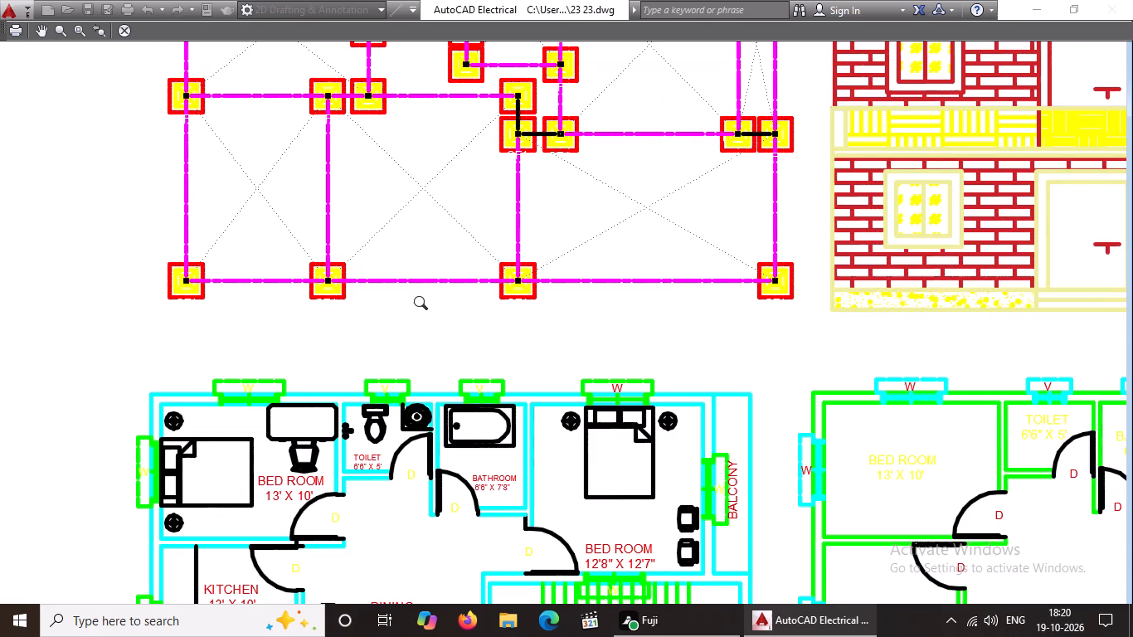
scroll(430, 288, down, 3)
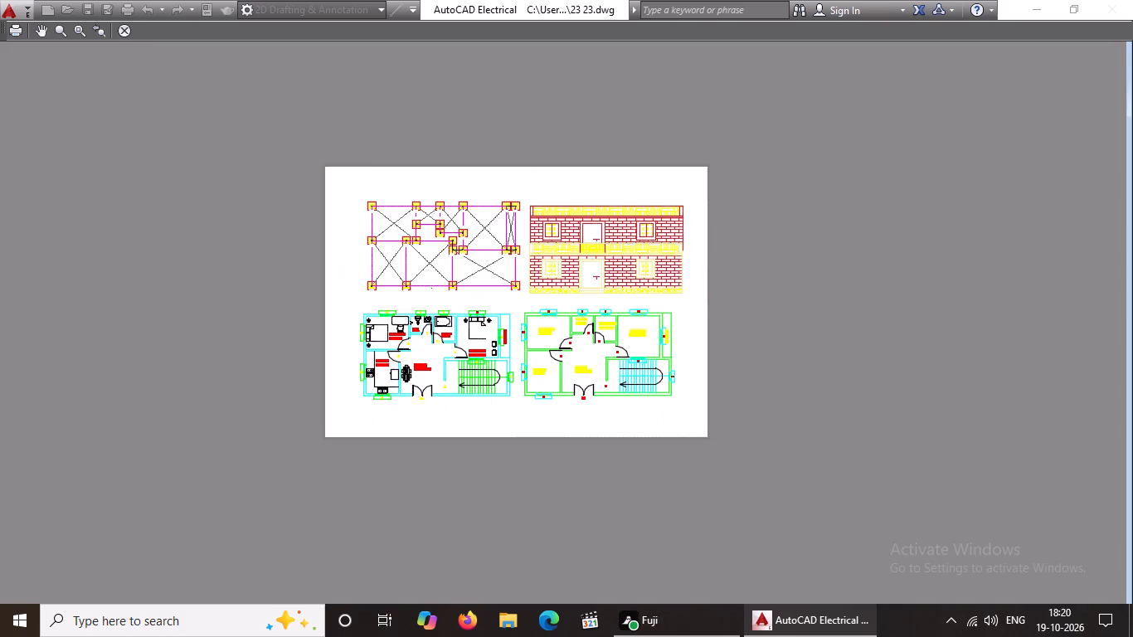
scroll(443, 274, up, 2)
scroll(444, 274, down, 1)
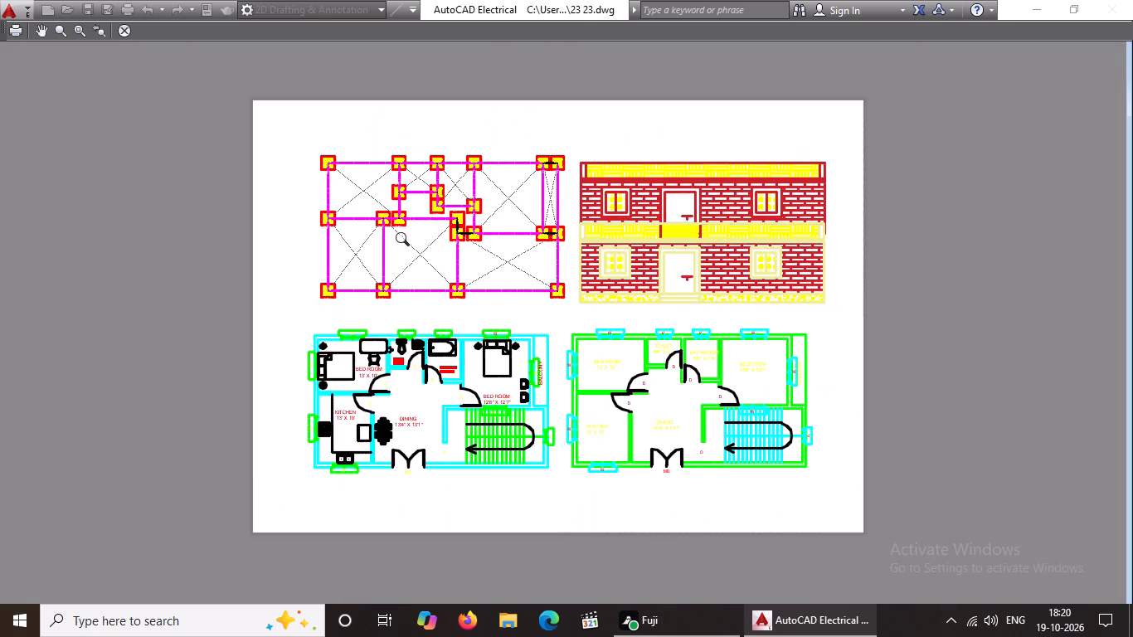
Plot the previewed sheet as 23 23-Model.pdf in the Nayana folder on the Desktop, and minimize the PDF's browser window.
click(13, 22)
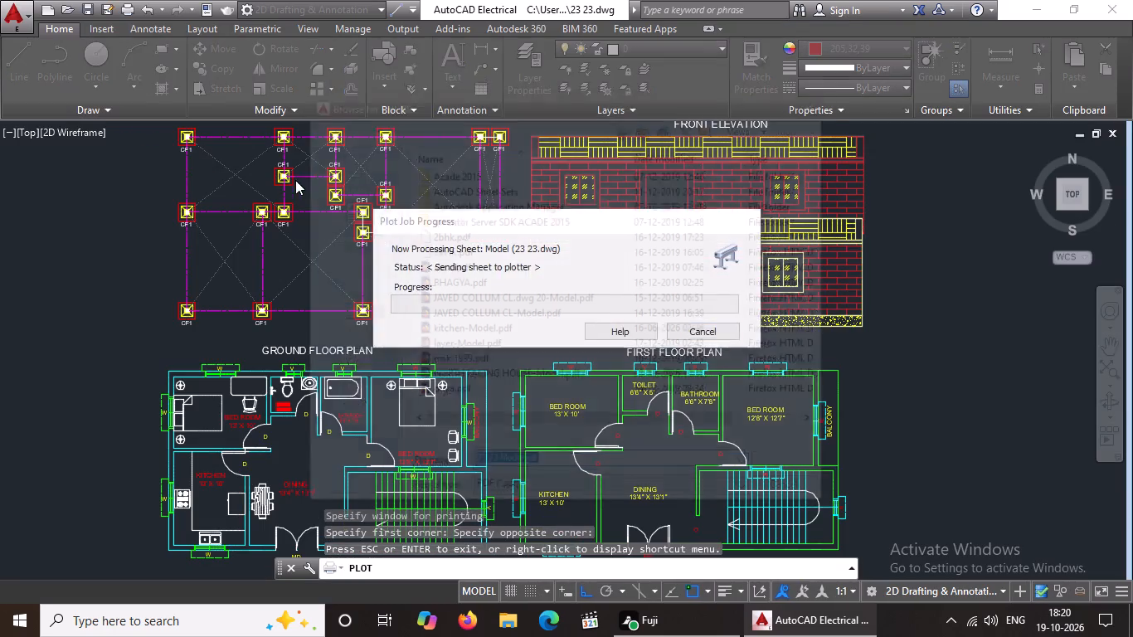
click(348, 329)
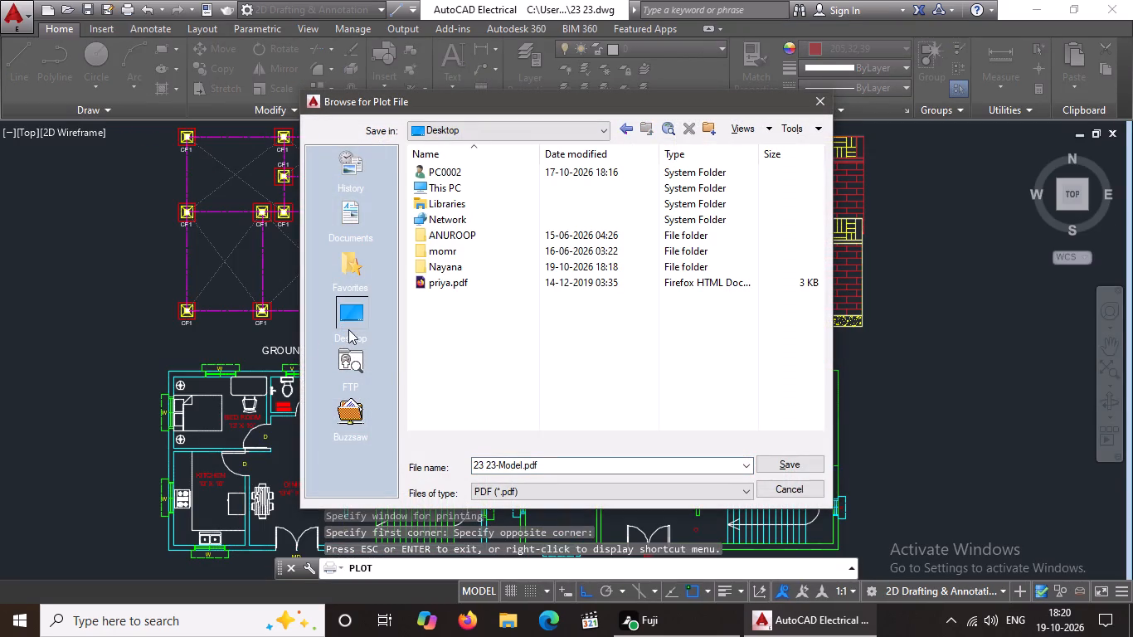
click(438, 267)
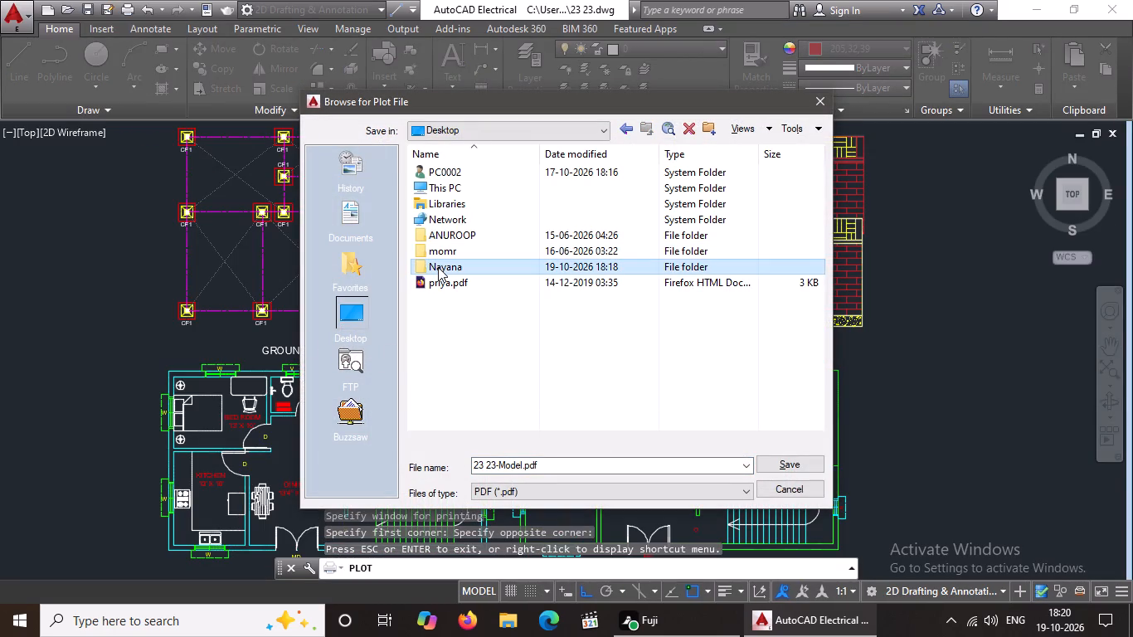
click(438, 267)
click(800, 466)
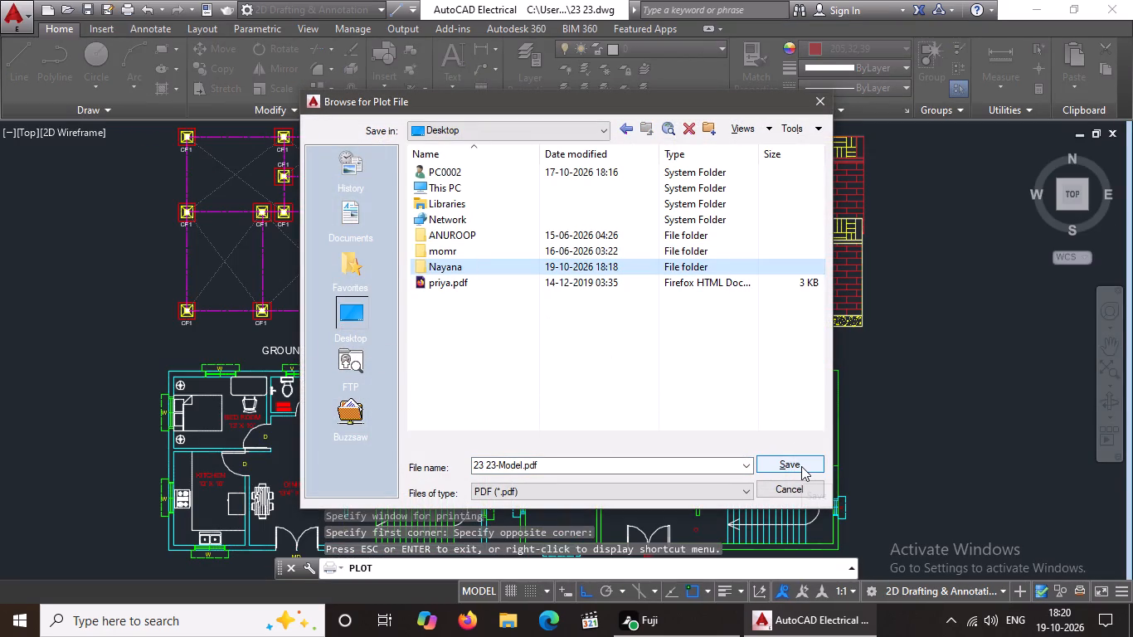
click(801, 466)
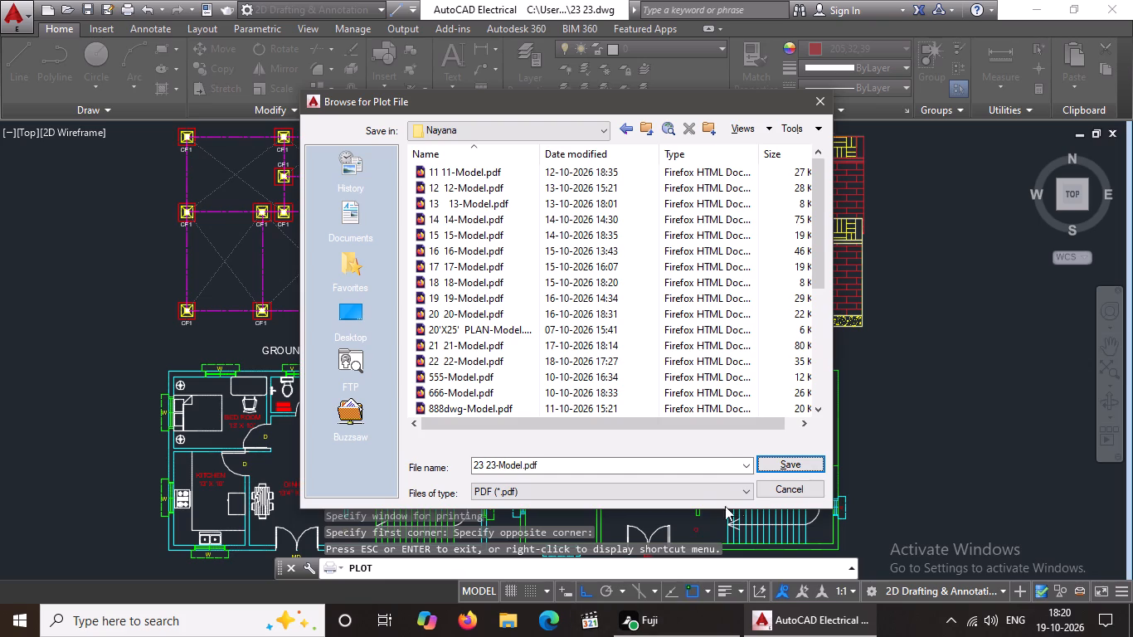
click(798, 460)
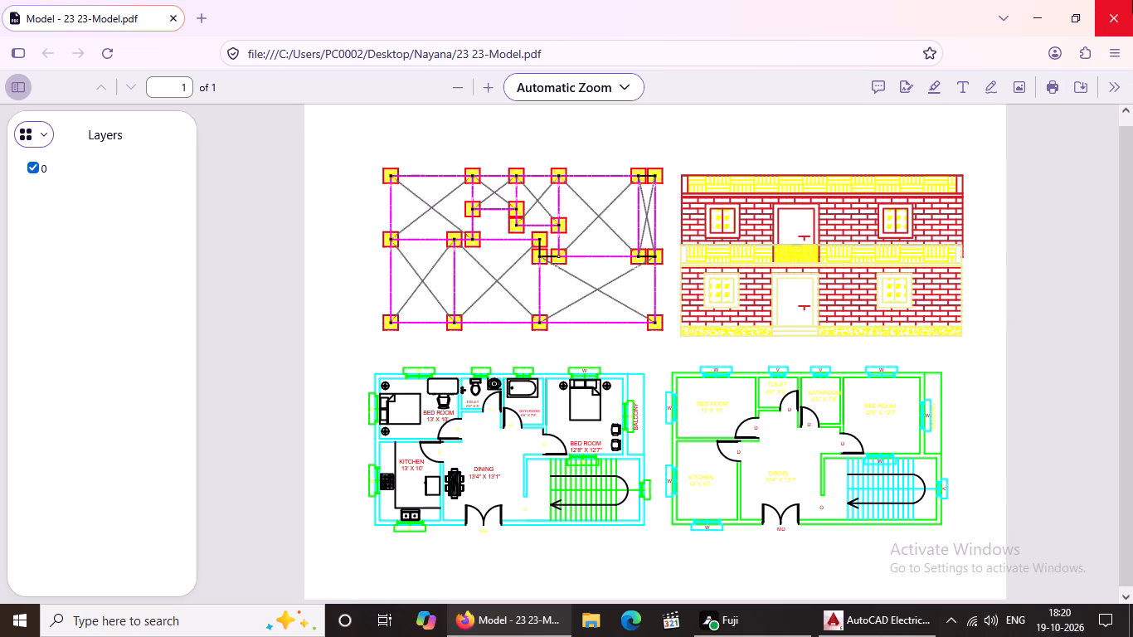
click(1042, 6)
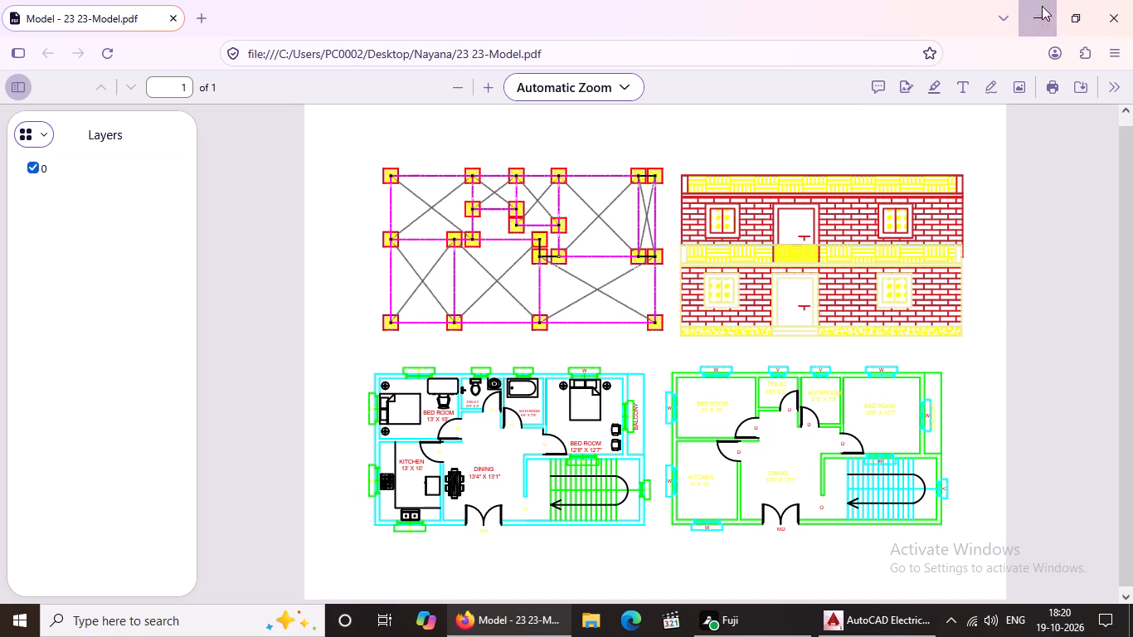